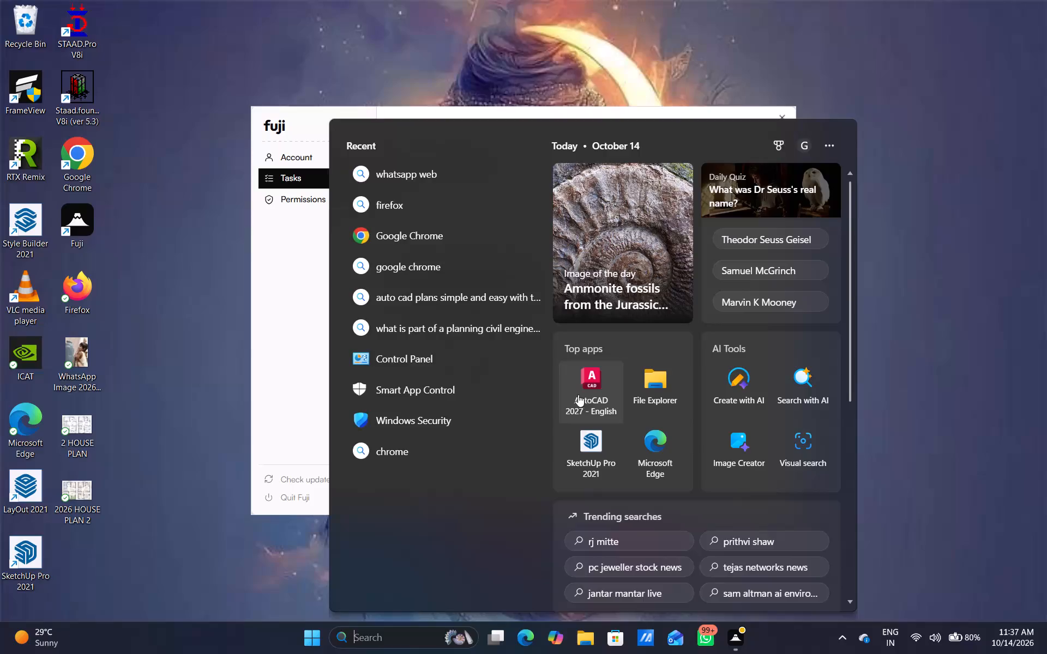
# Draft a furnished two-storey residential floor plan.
# Launch AutoCAD 2027, start a new drawing and switch to model space.
pyautogui.click(587, 396)
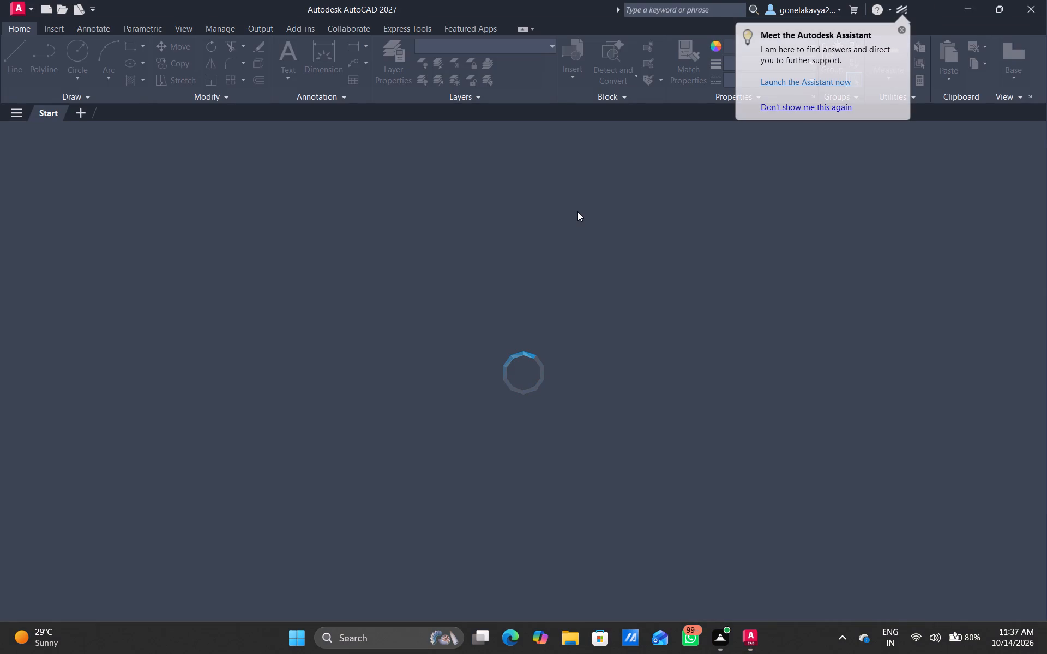
pyautogui.click(58, 243)
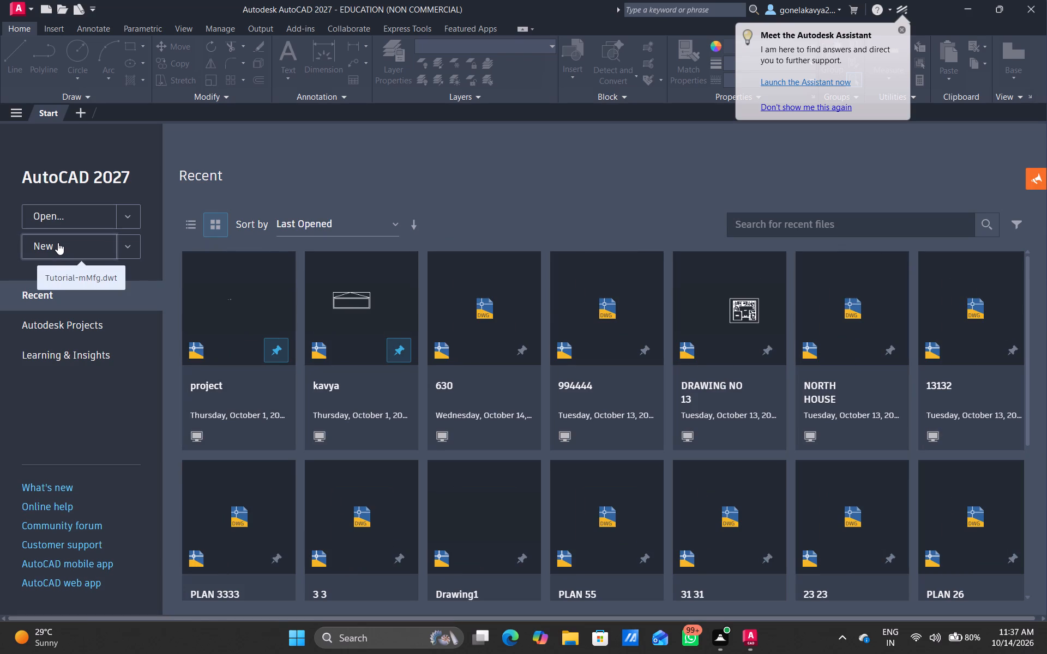
pyautogui.click(58, 243)
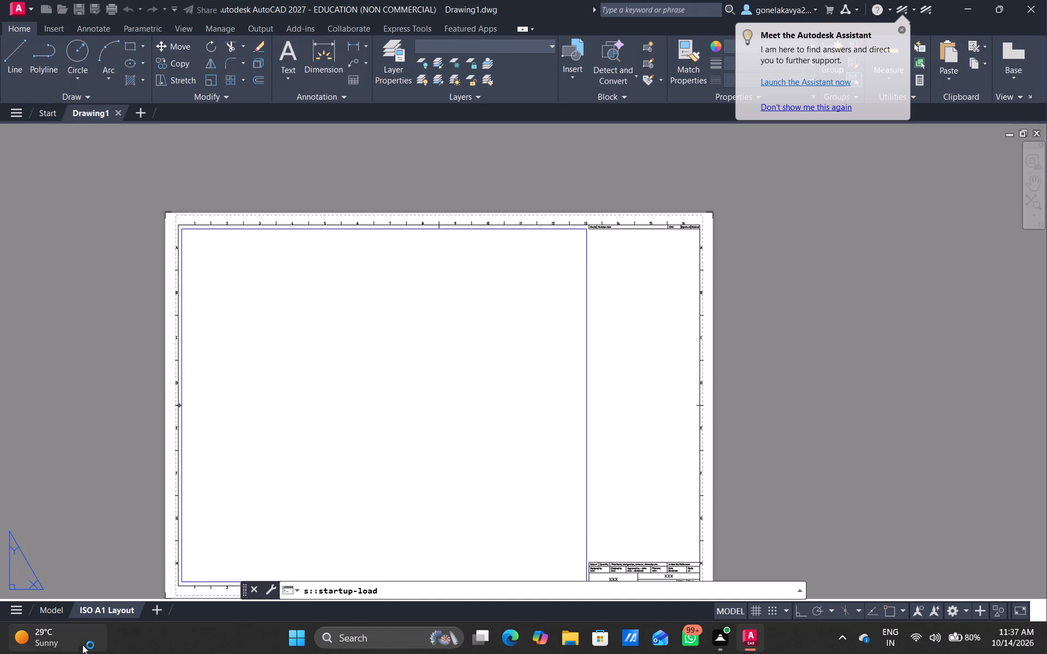
pyautogui.click(54, 604)
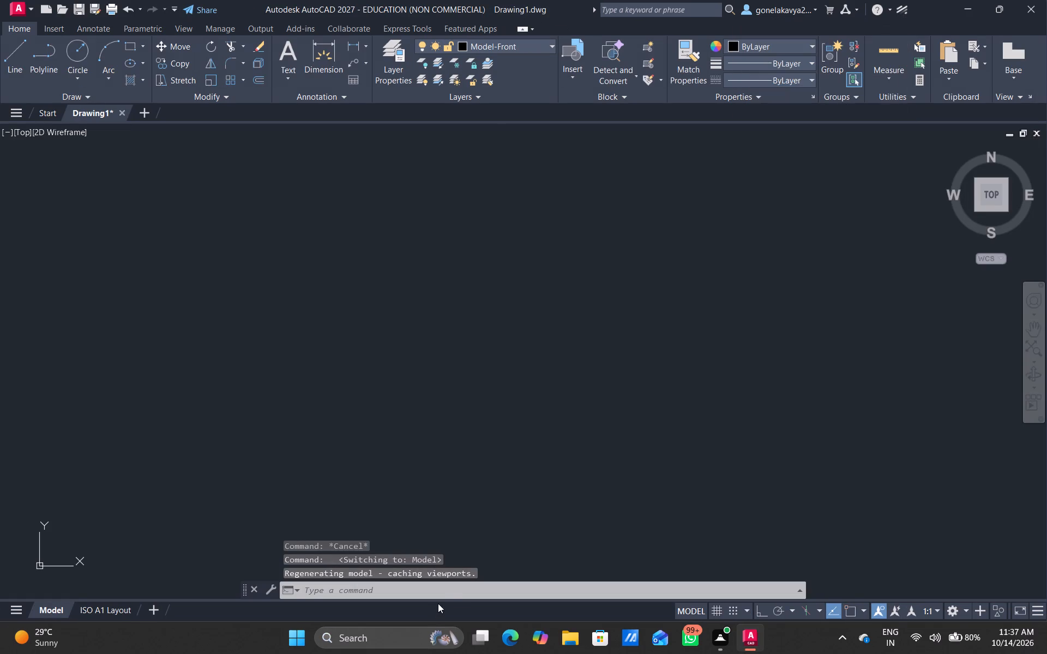
# Turn on command logging with LOGFILEON.
pyautogui.write('LO')
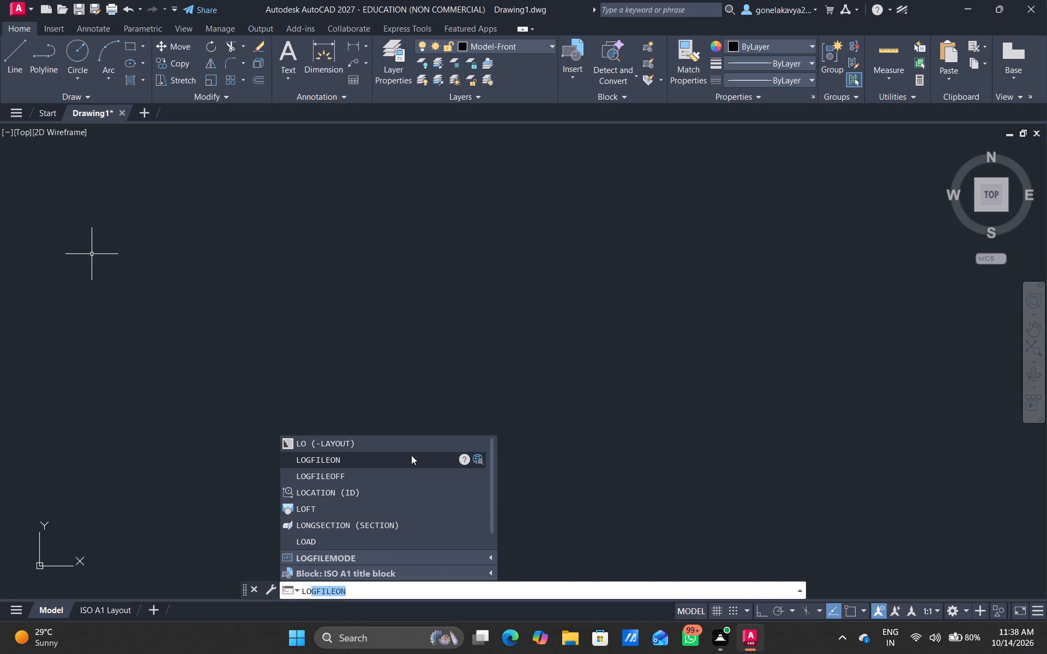
pyautogui.click(386, 462)
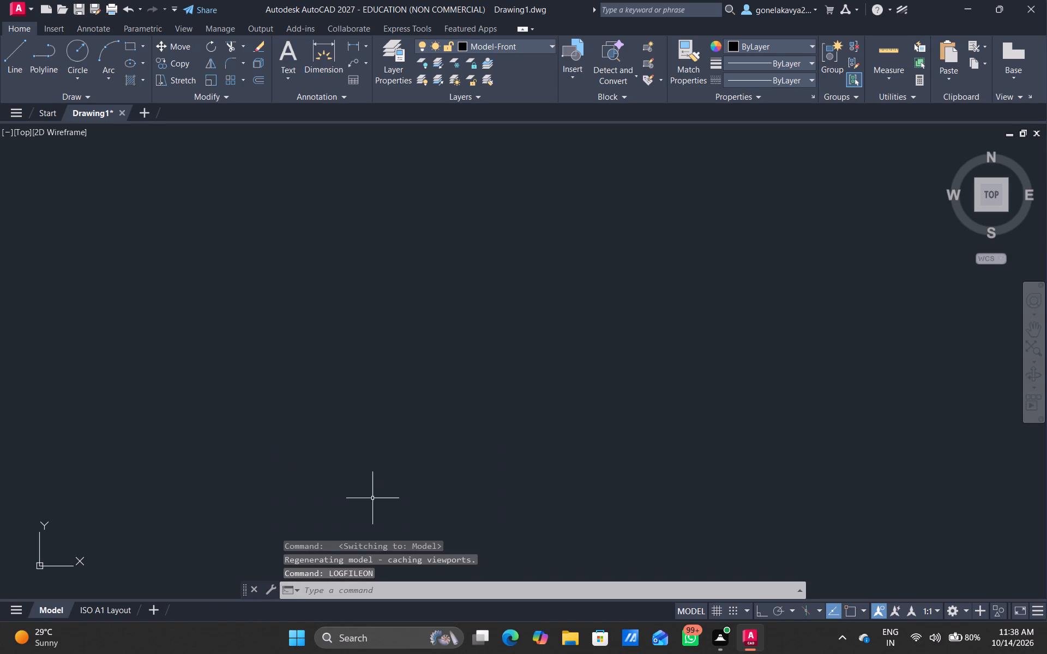
# Configure the drawing units to Engineering length type with 0'-0" precision and Inches as the insertion scale.
pyautogui.write('UN')
pyautogui.press('Return')
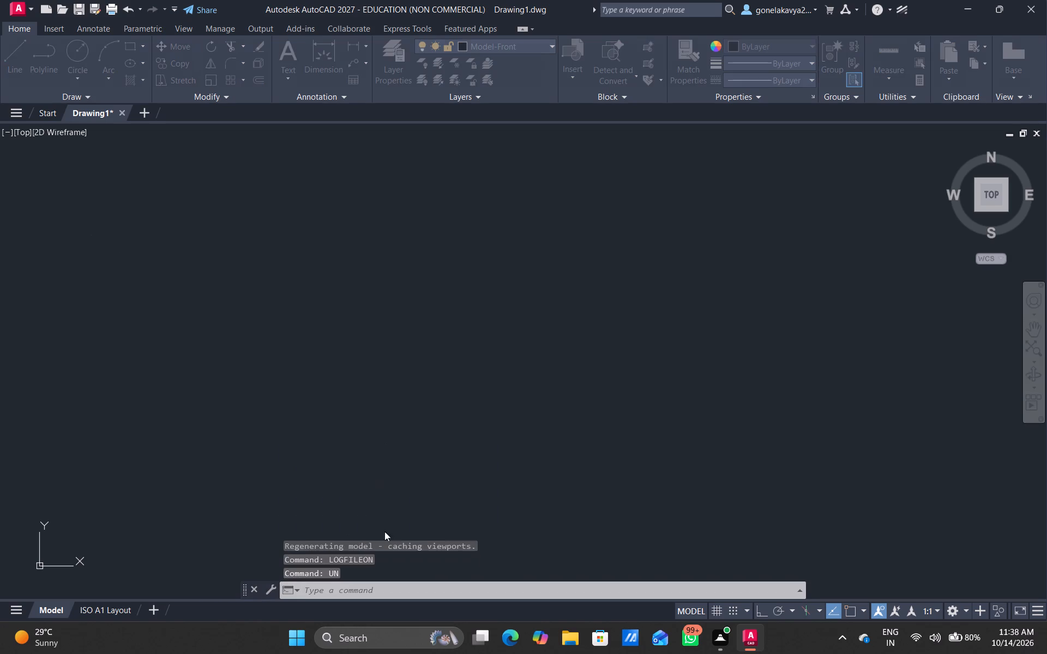
pyautogui.click(505, 218)
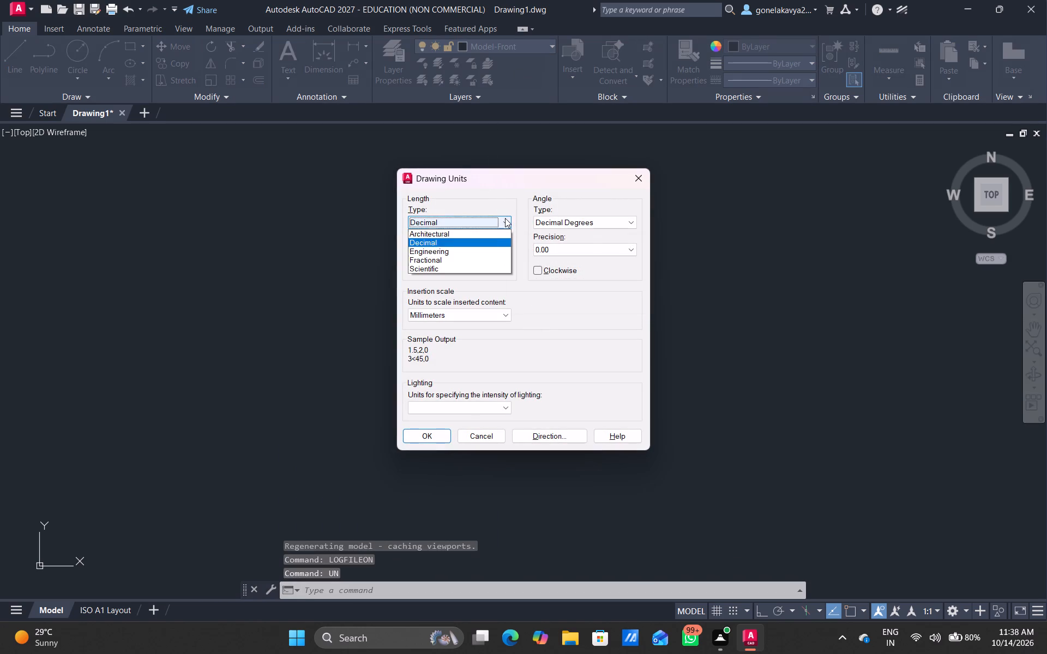
pyautogui.click(484, 250)
pyautogui.click(485, 245)
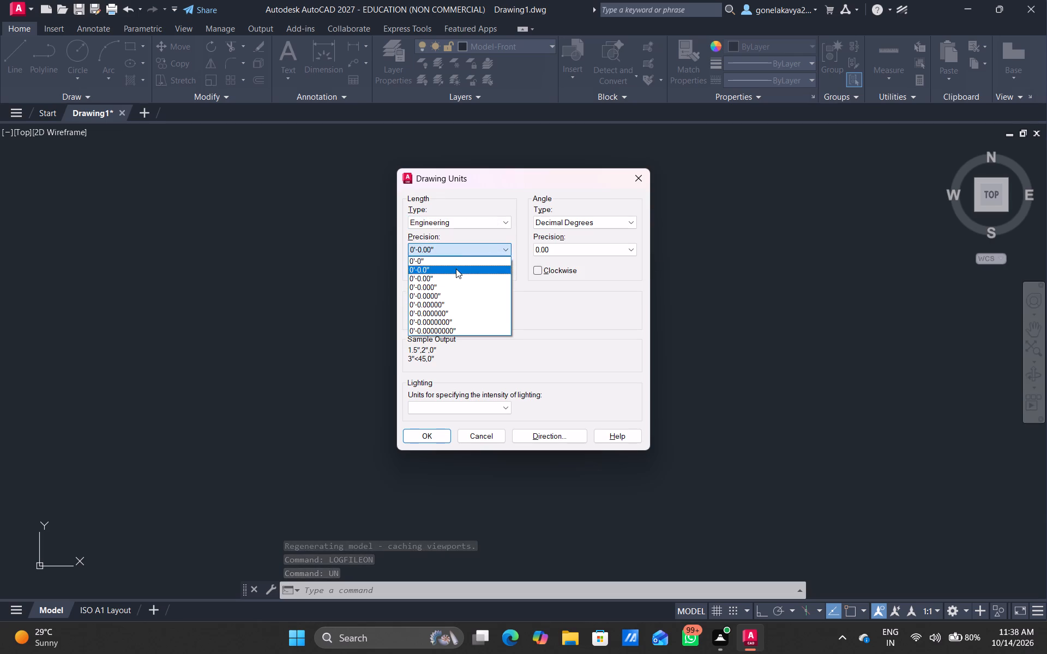
pyautogui.click(473, 259)
pyautogui.click(483, 319)
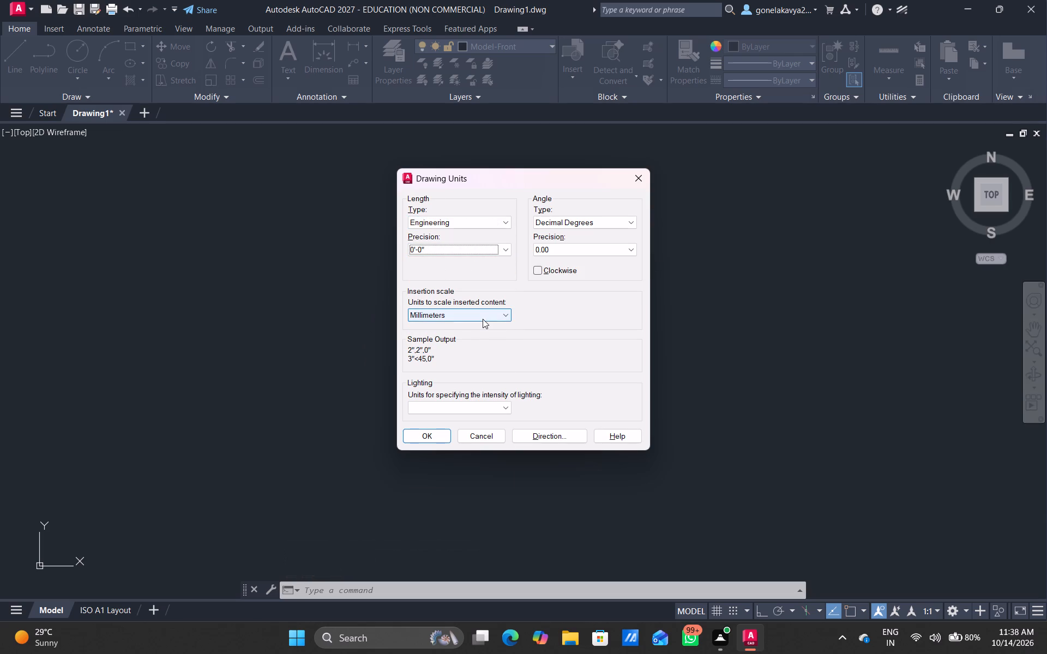
pyautogui.click(462, 331)
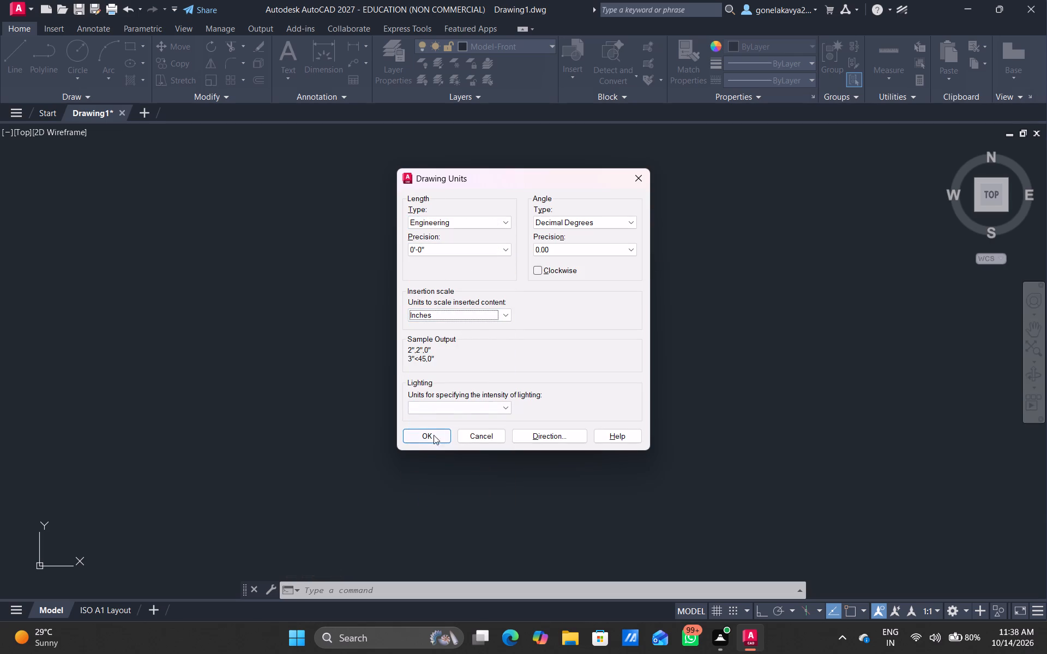
pyautogui.click(434, 432)
# Set the text height of the ISO-25 dimension style override to 1.
pyautogui.write('D')
pyautogui.press('space')
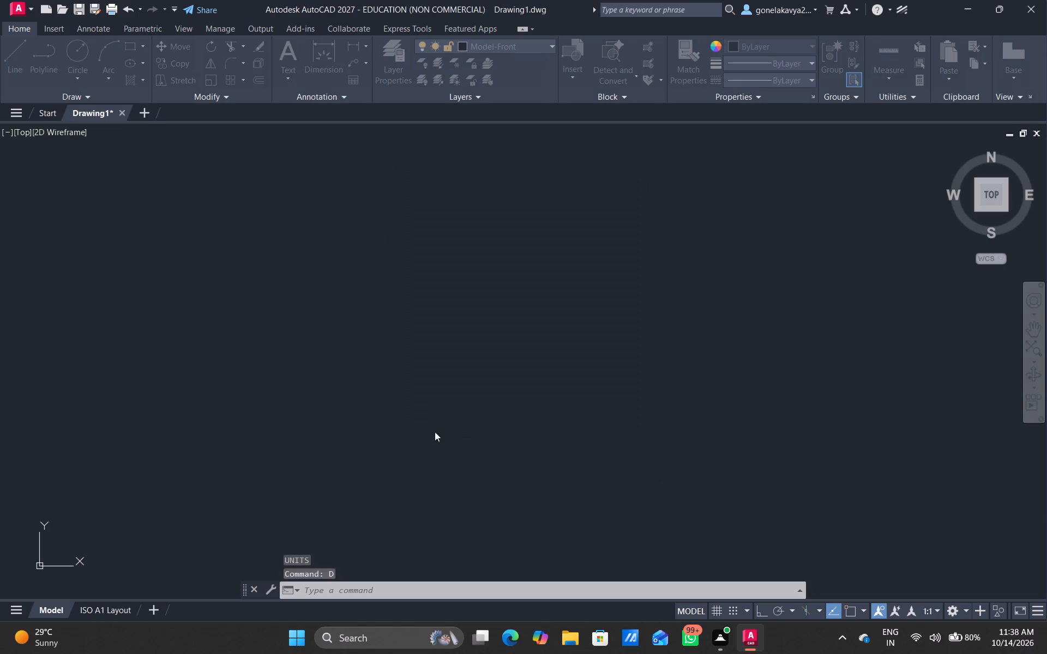
pyautogui.click(689, 290)
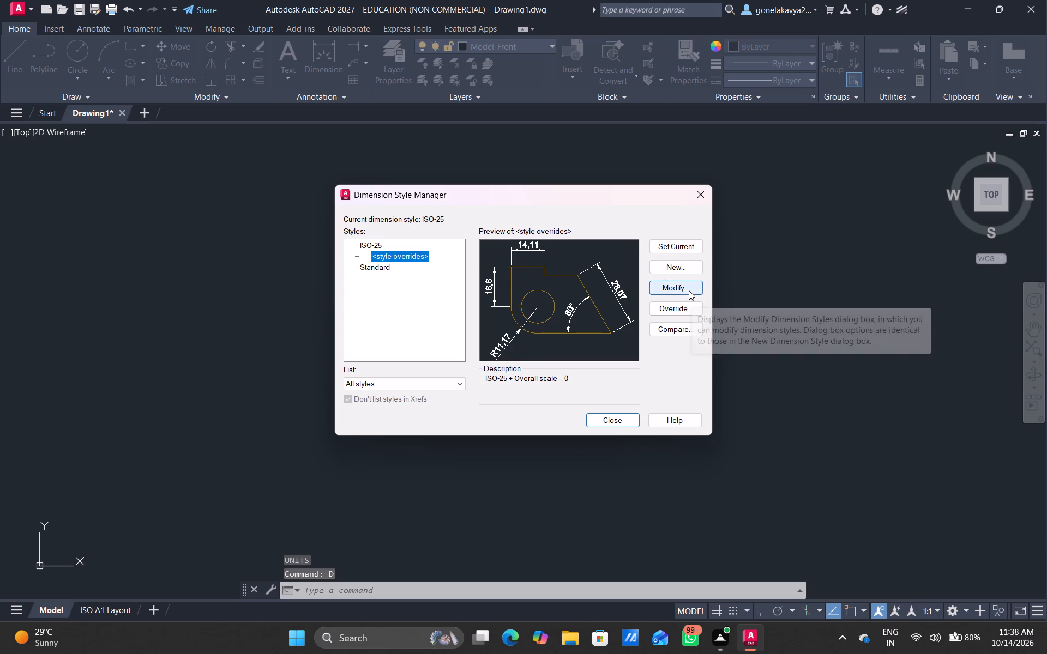
pyautogui.click(689, 290)
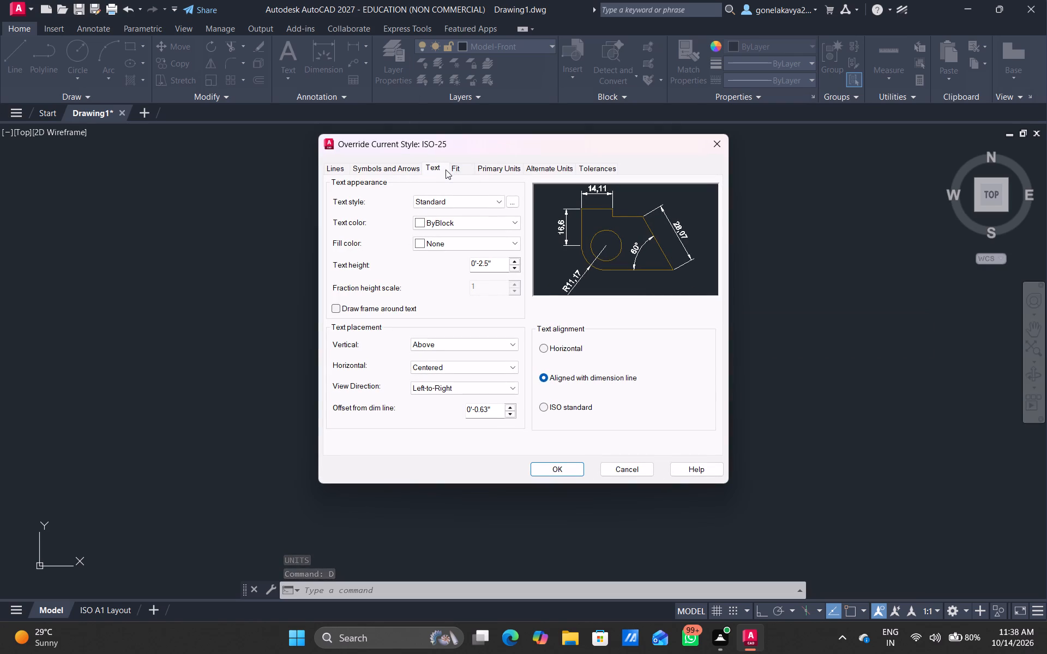
pyautogui.moveTo(507, 267); pyautogui.dragTo(364, 257)
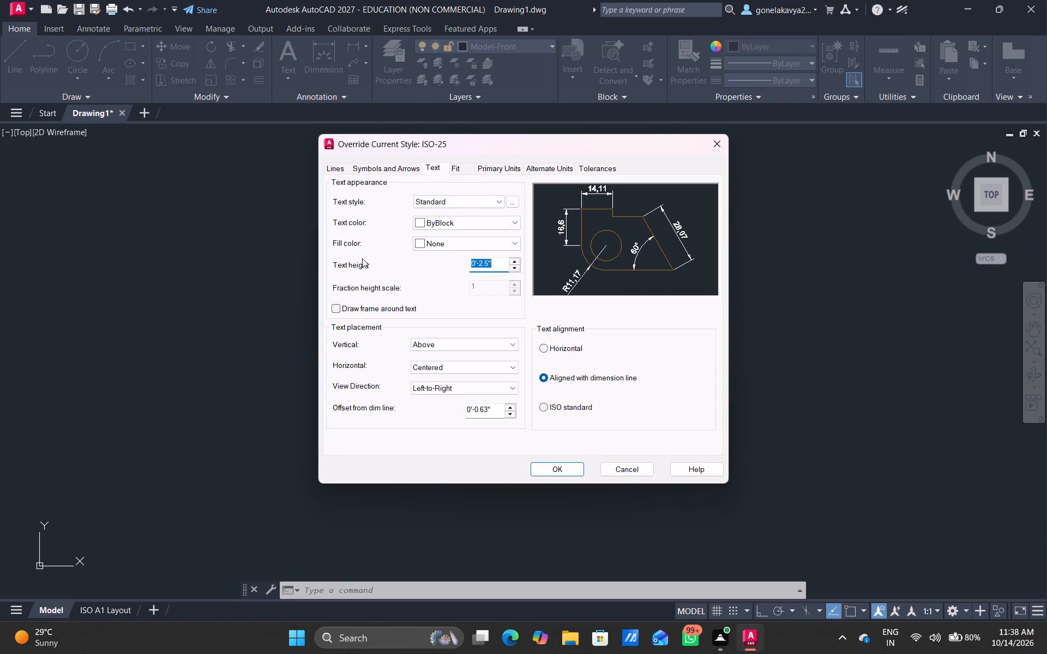
pyautogui.press('BackSpace')
pyautogui.press('1')
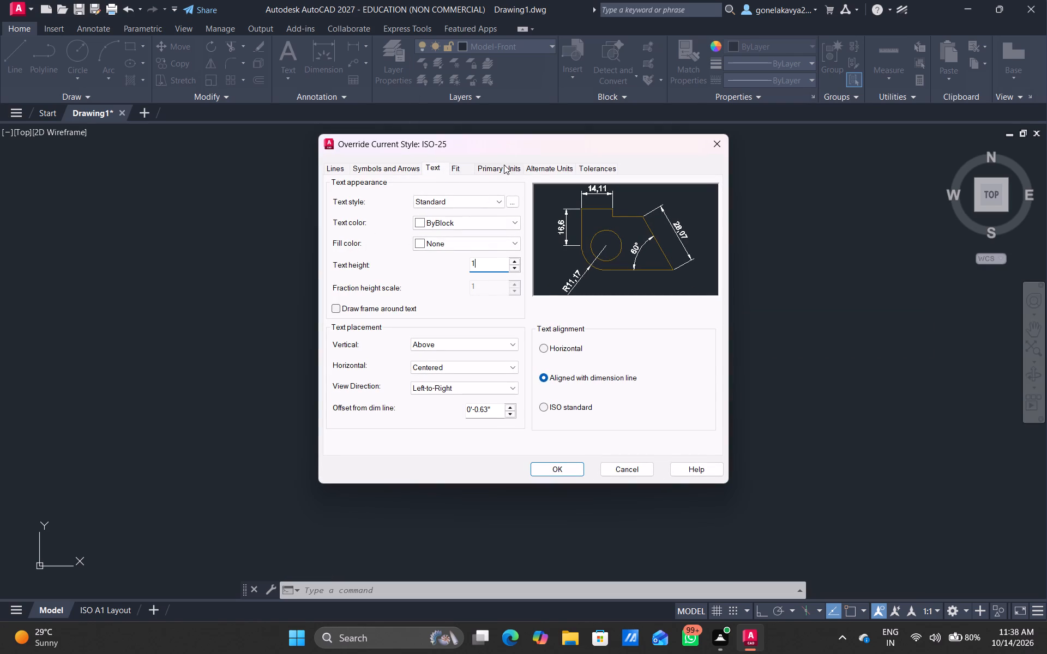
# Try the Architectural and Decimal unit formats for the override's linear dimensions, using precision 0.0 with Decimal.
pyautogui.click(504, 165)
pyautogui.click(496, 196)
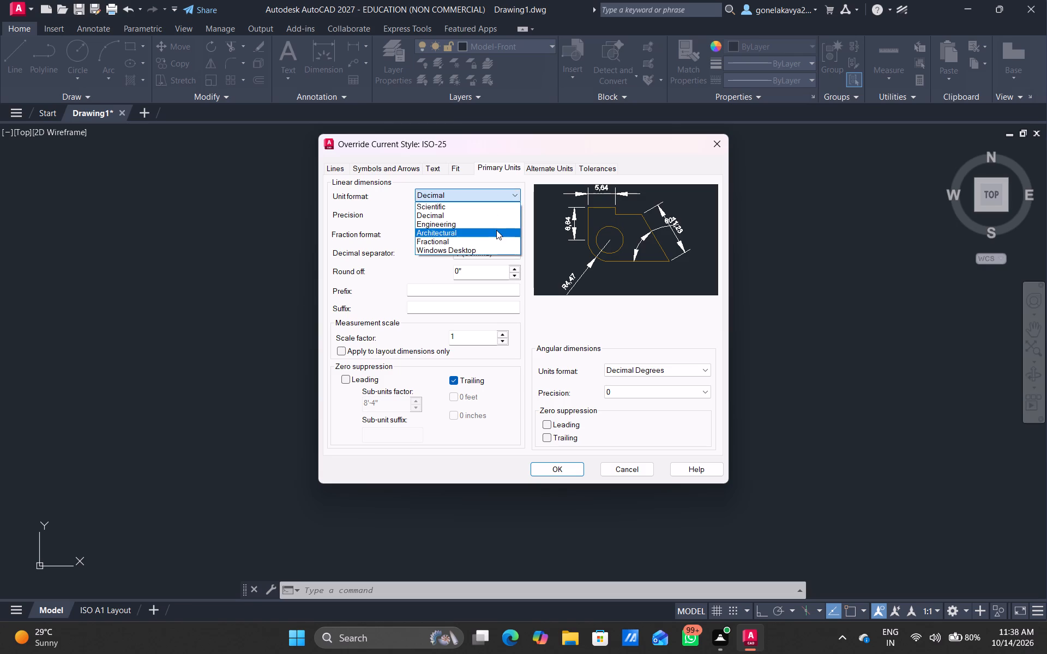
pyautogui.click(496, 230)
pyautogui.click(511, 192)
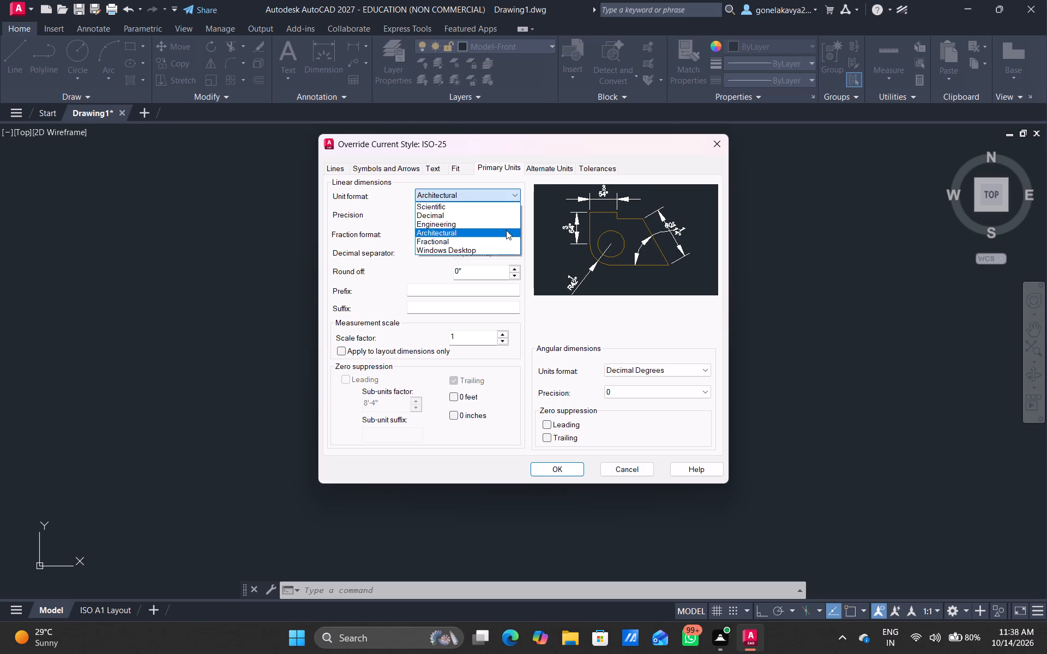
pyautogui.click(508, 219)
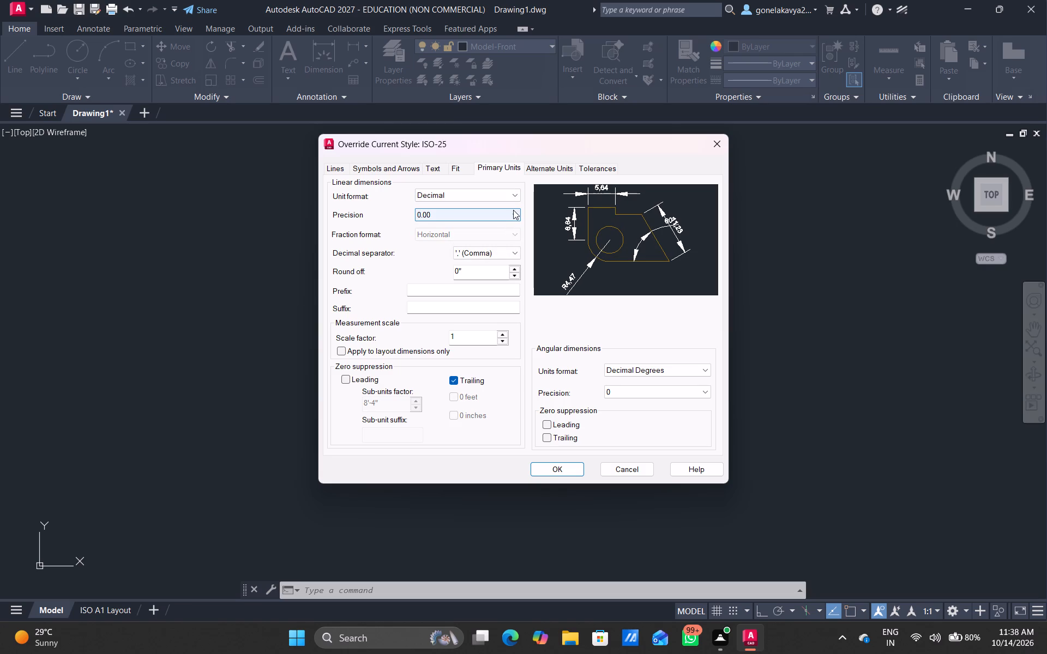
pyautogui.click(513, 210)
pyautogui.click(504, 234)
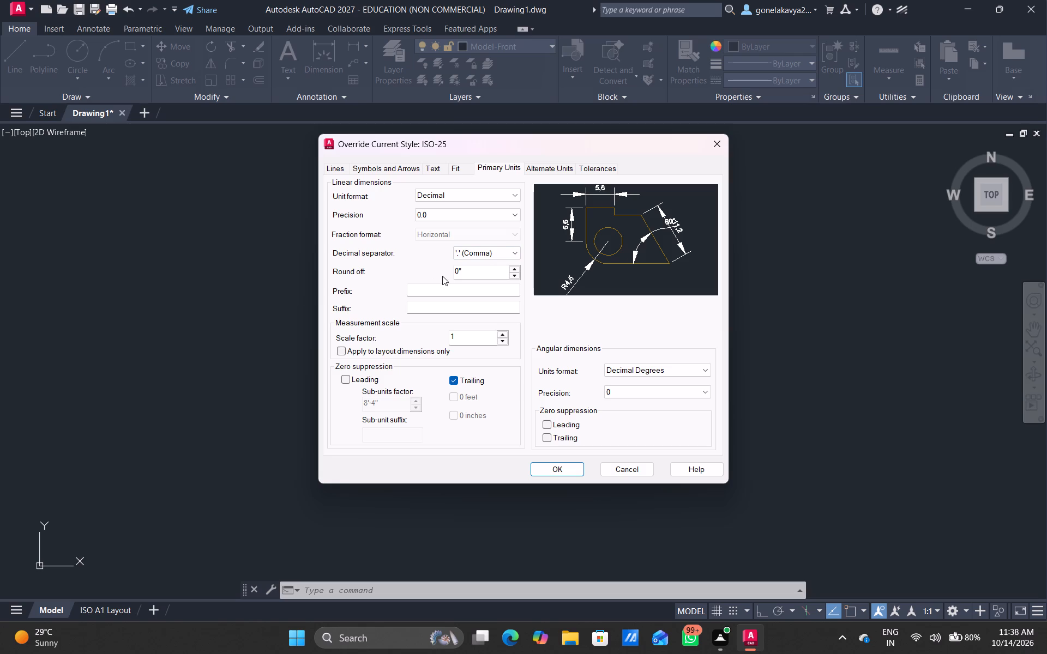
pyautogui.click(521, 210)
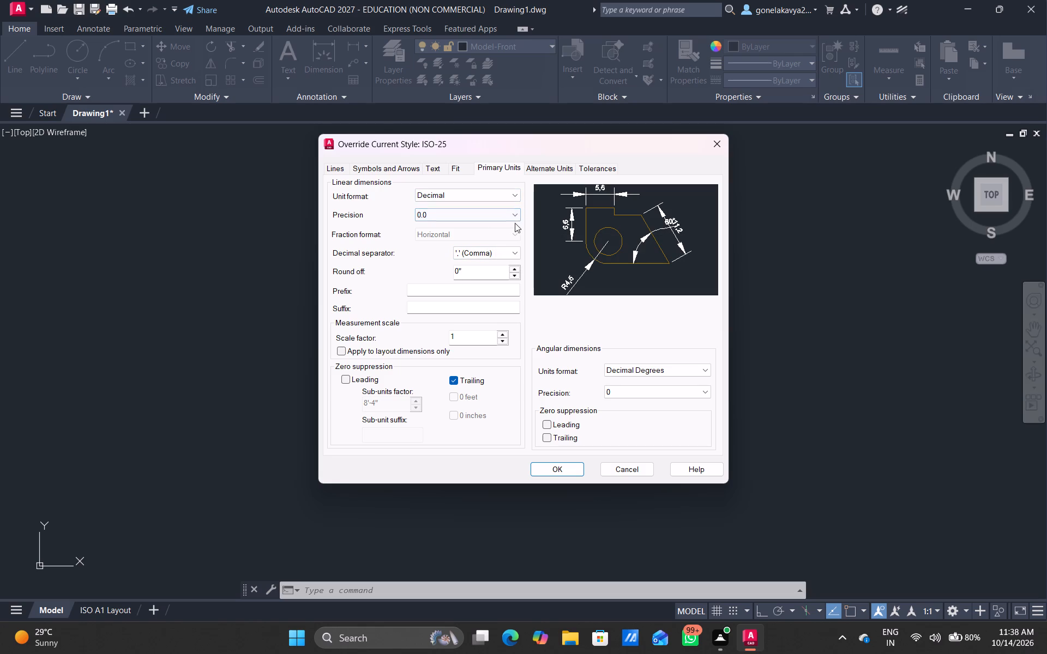
# Set the override's linear dimensions to Engineering format with 0'-0" precision, make the style current and close the style manager.
pyautogui.click(520, 190)
pyautogui.click(509, 226)
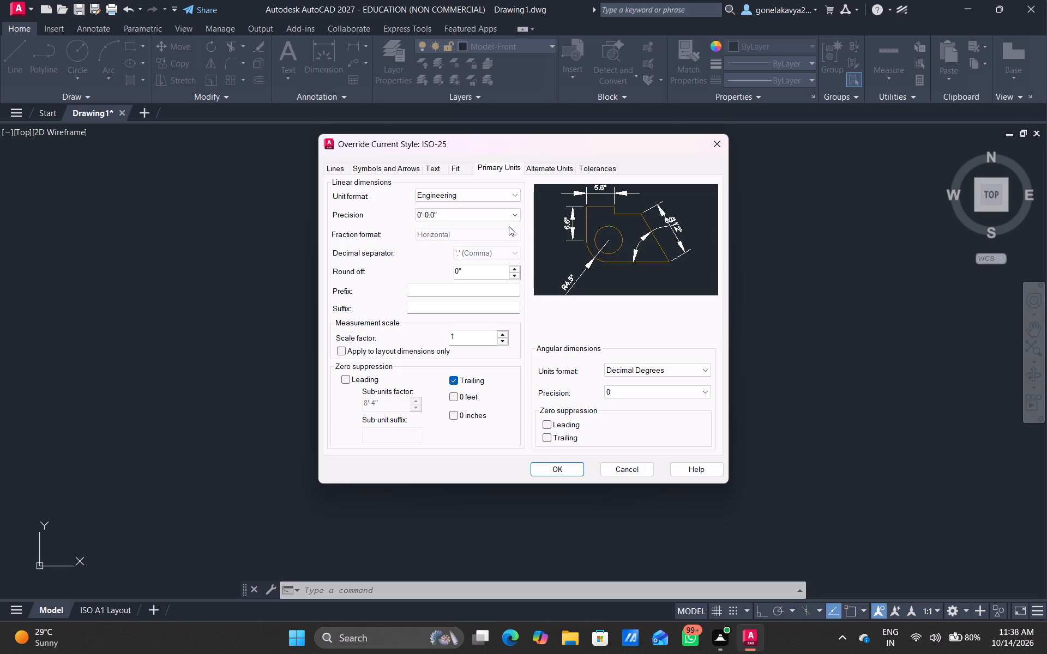
pyautogui.click(516, 217)
pyautogui.click(512, 223)
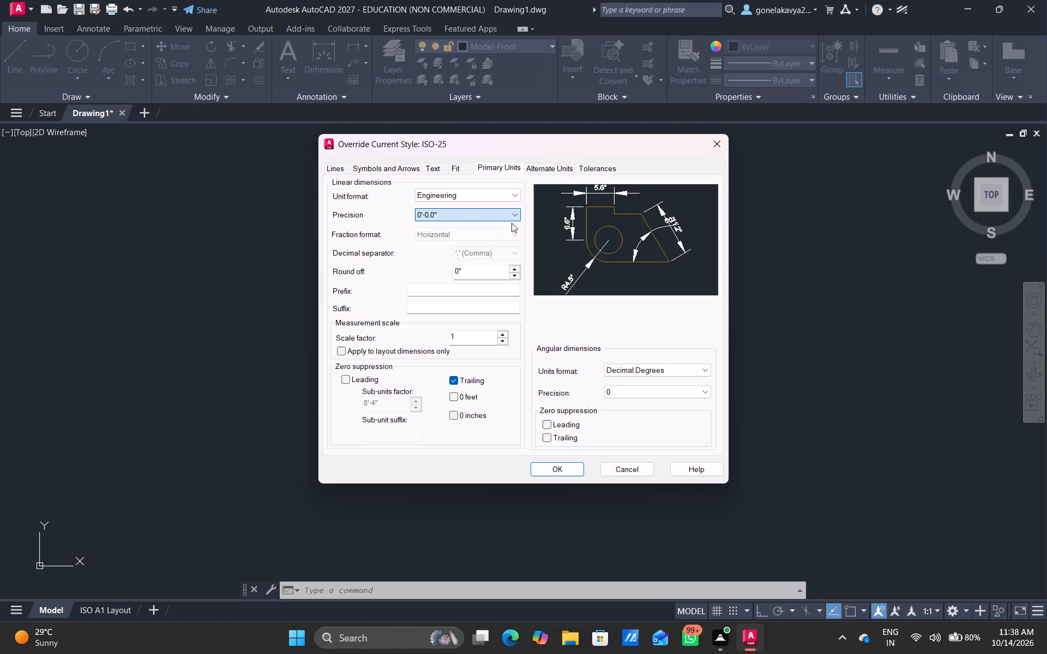
pyautogui.click(564, 468)
pyautogui.click(690, 244)
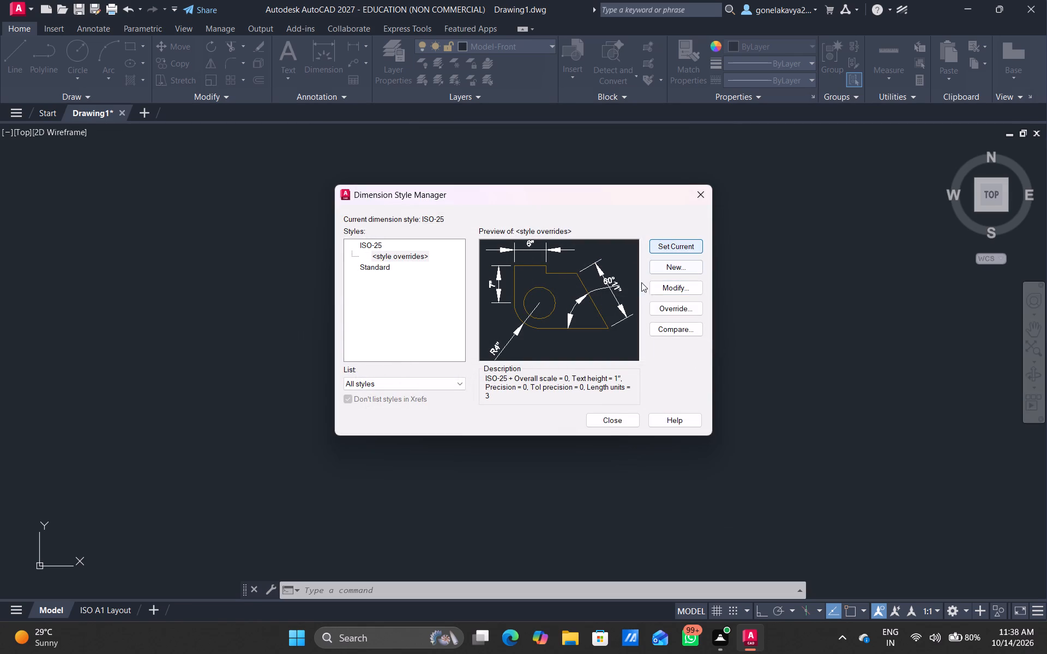
pyautogui.click(618, 419)
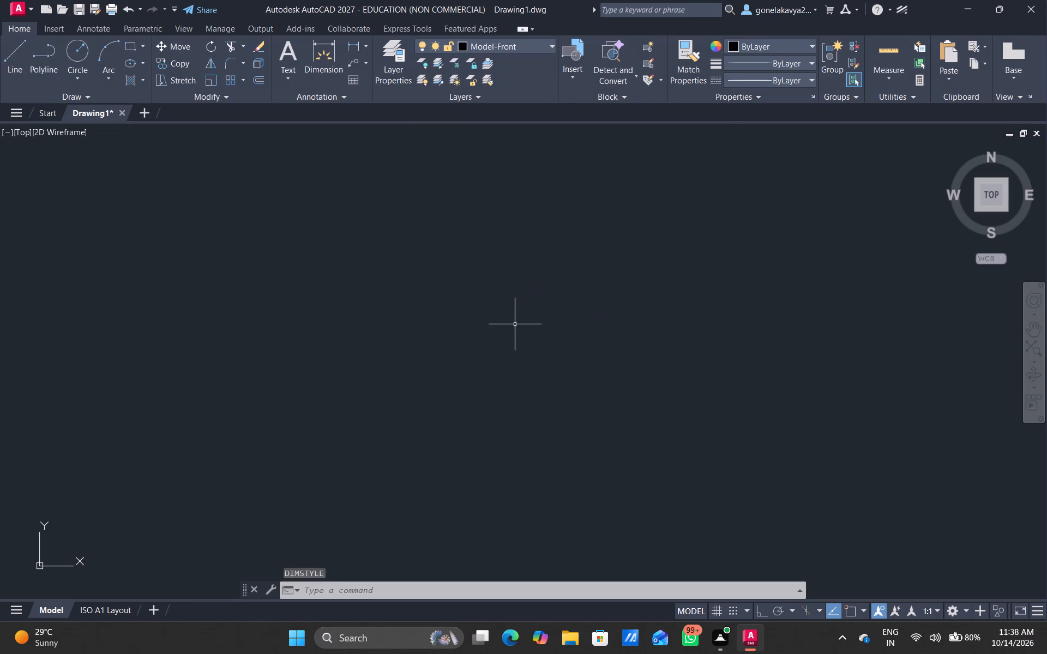
# Draw a vertical line 50'0" long going upward from its start point, with Ortho mode on.
pyautogui.press('l')
pyautogui.press('Return')
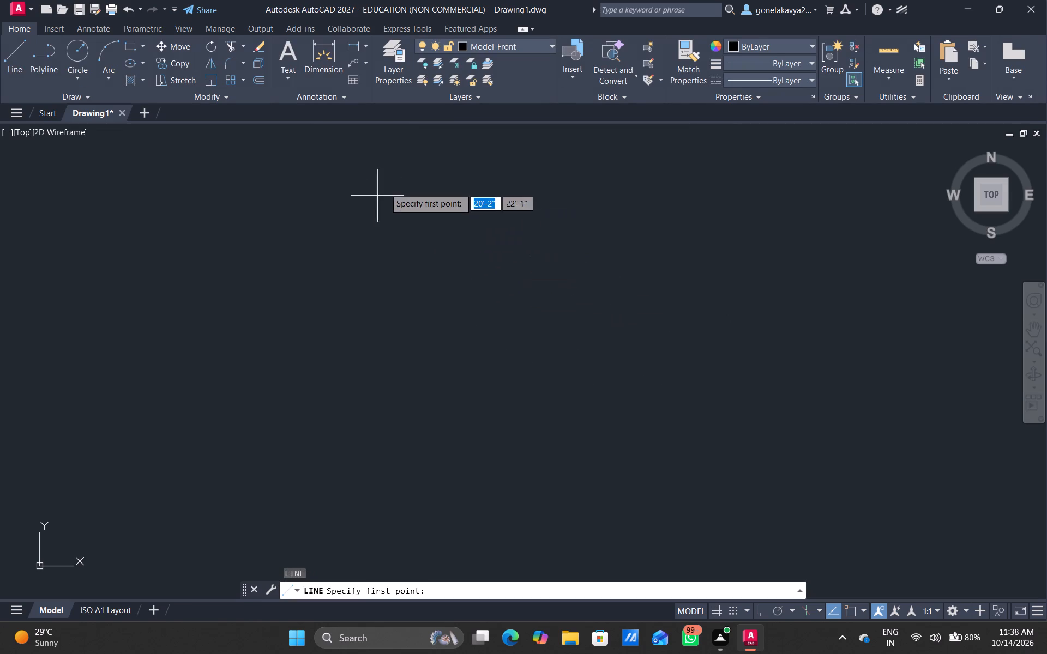
pyautogui.click(384, 163)
pyautogui.press('5')
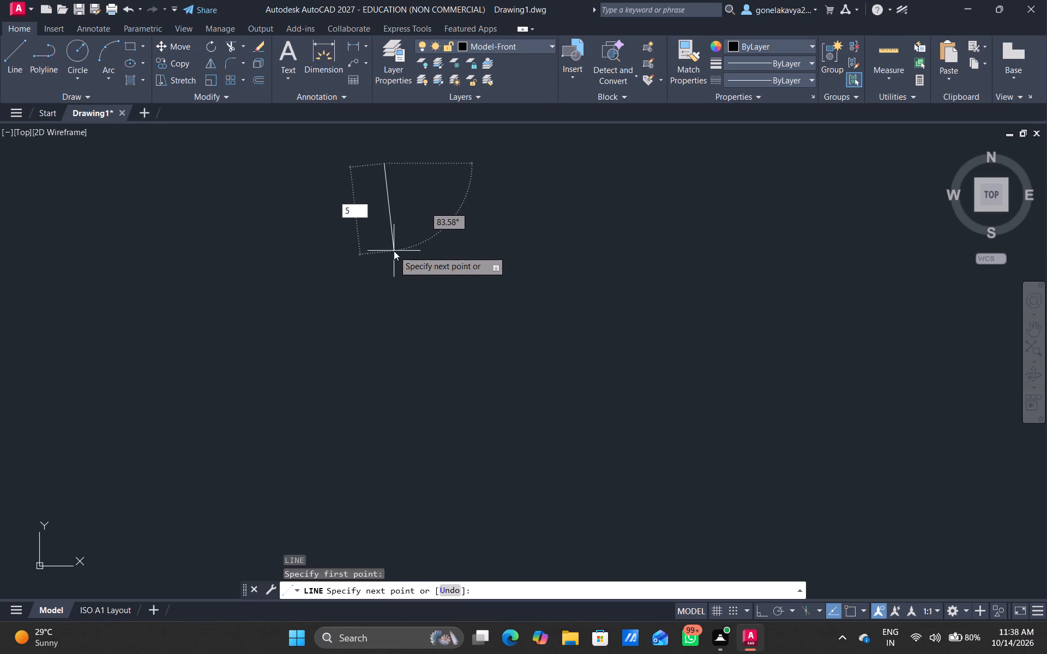
pyautogui.write("0'")
pyautogui.hotkey('shift', '"')
pyautogui.press('Escape')
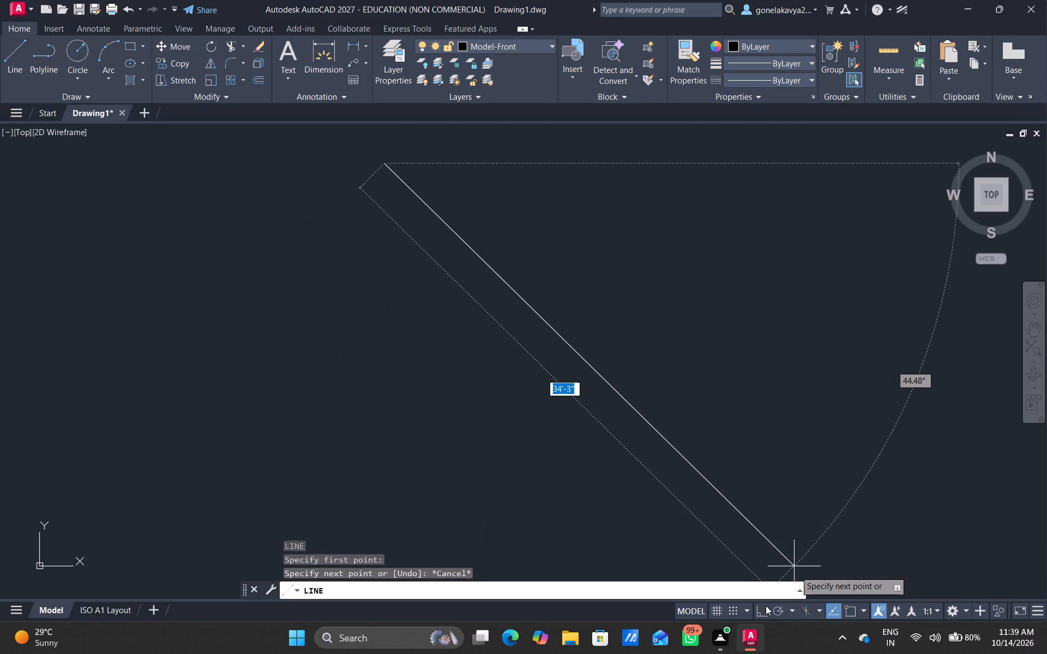
pyautogui.click(761, 614)
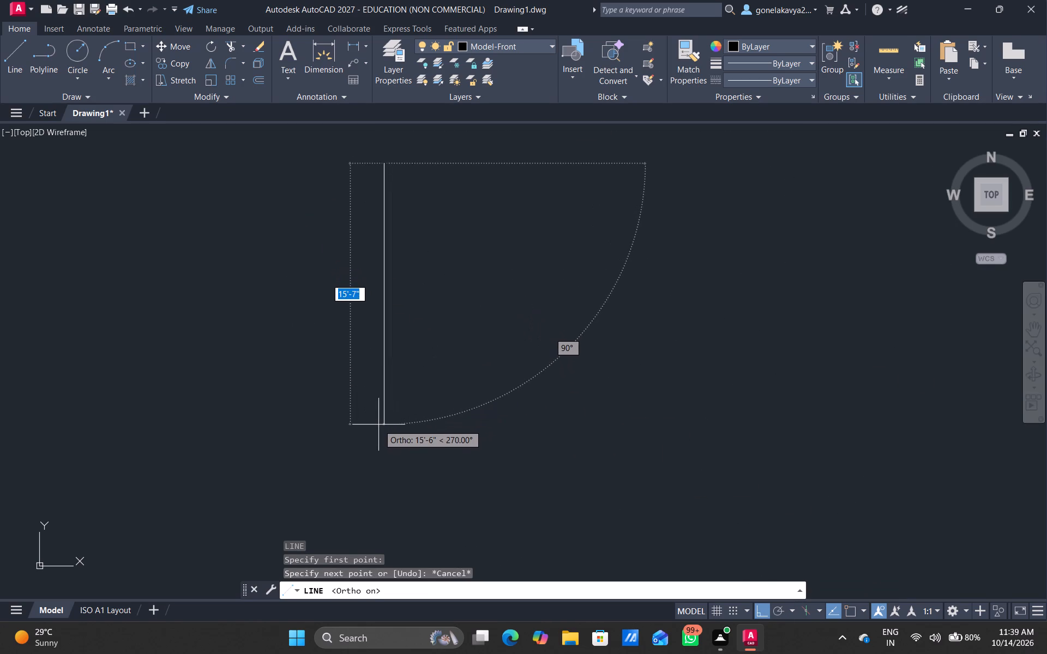
pyautogui.scroll(-2, 396, 391)
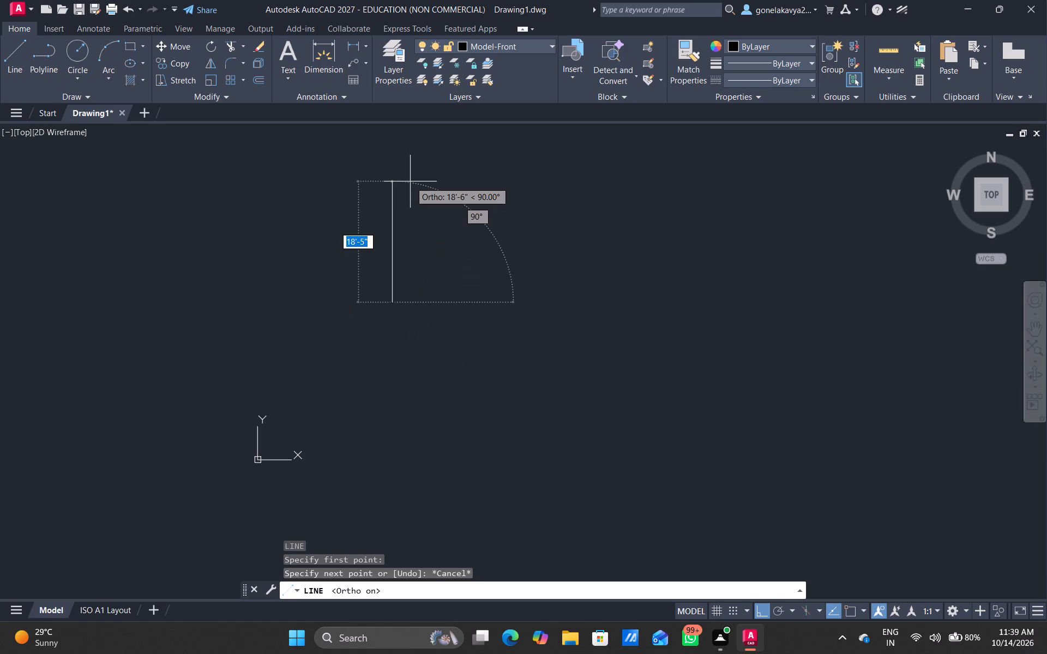
pyautogui.write("50'0")
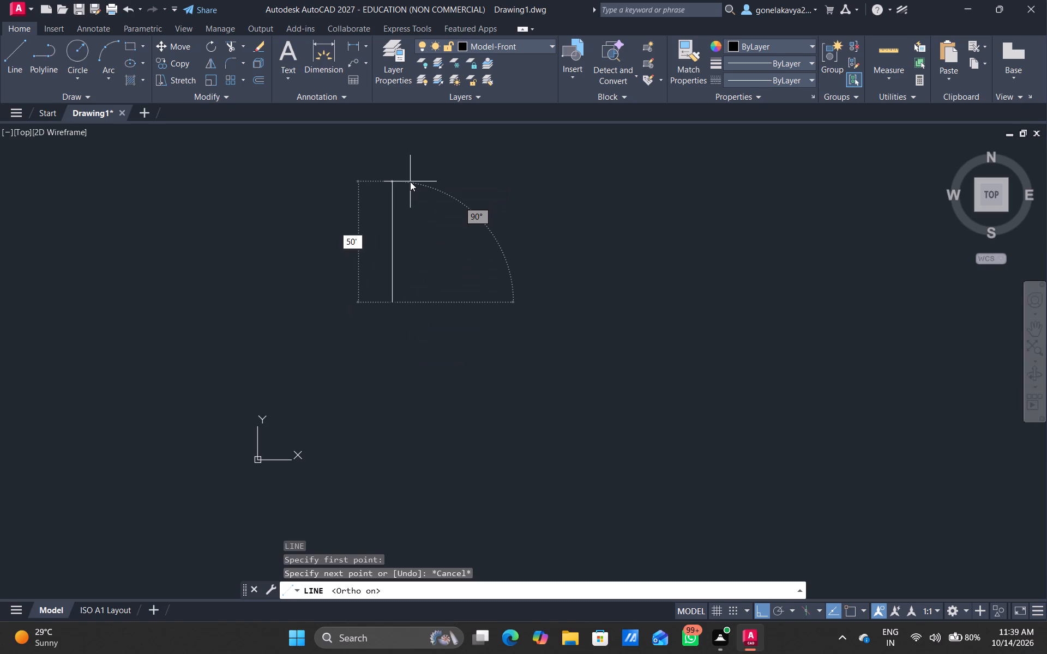
pyautogui.hotkey('shift', '"')
pyautogui.press('Return')
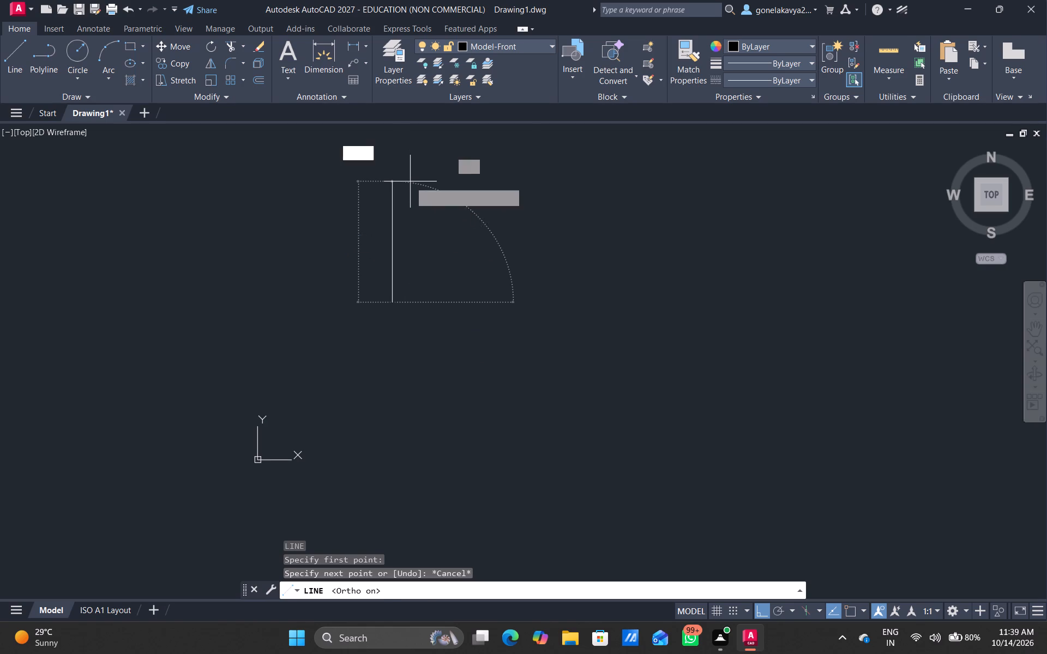
# Continue the outline with a 32'0" horizontal line to the right and a vertical line about 70' long downward, ending the Line command.
pyautogui.moveTo(639, 215); pyautogui.dragTo(601, 370, button='middle')
pyautogui.scroll(-1, 635, 278)
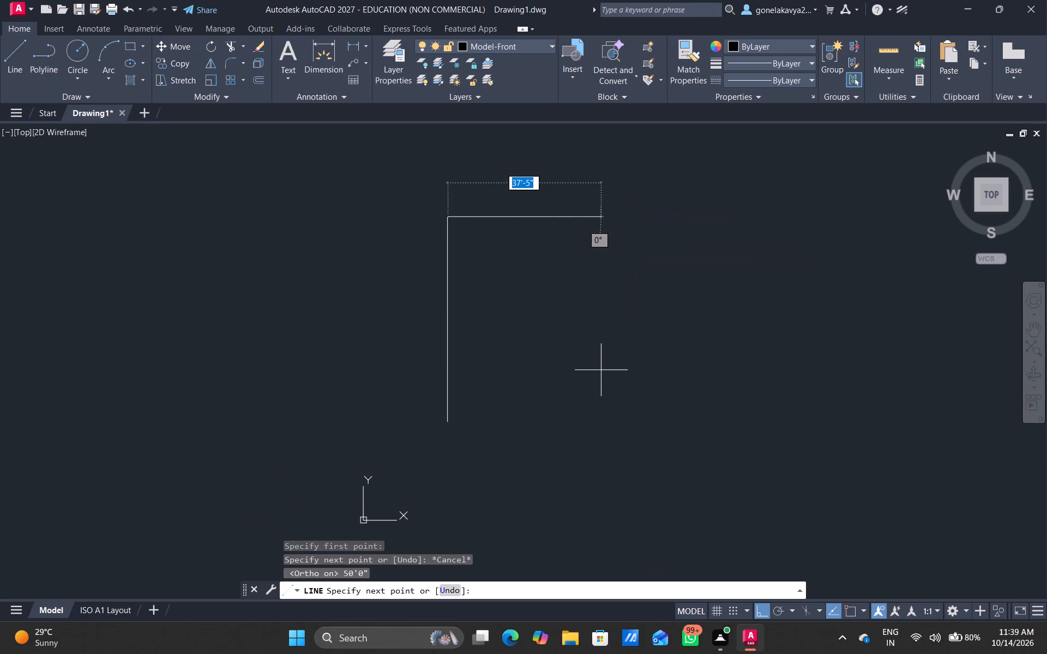
pyautogui.write('32\'0"')
pyautogui.press('Return')
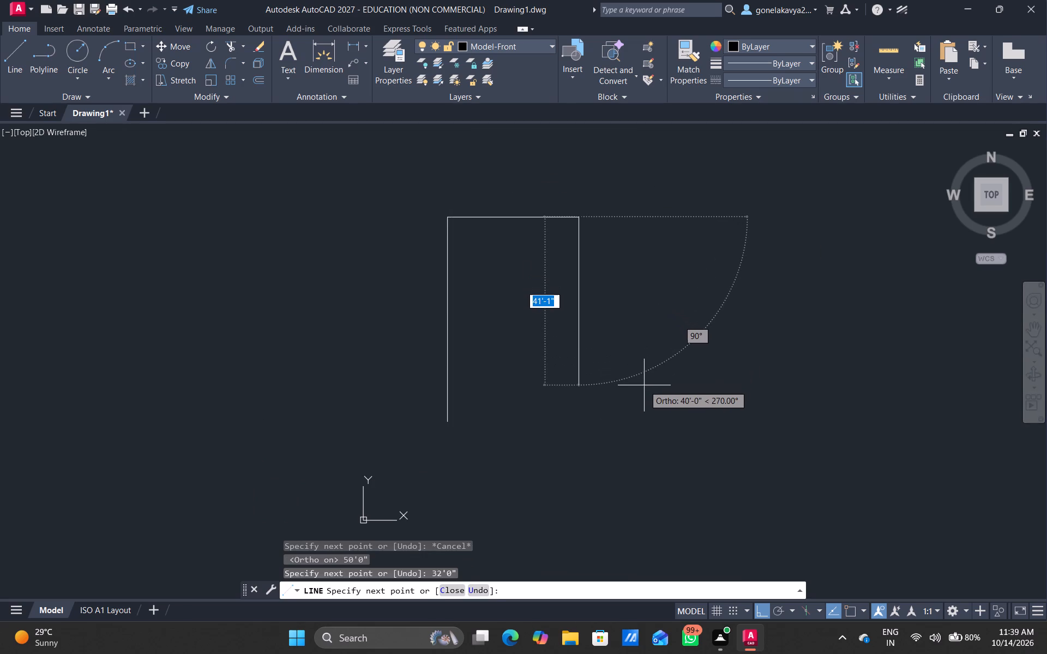
pyautogui.moveTo(644, 385); pyautogui.dragTo(655, 322, button='middle')
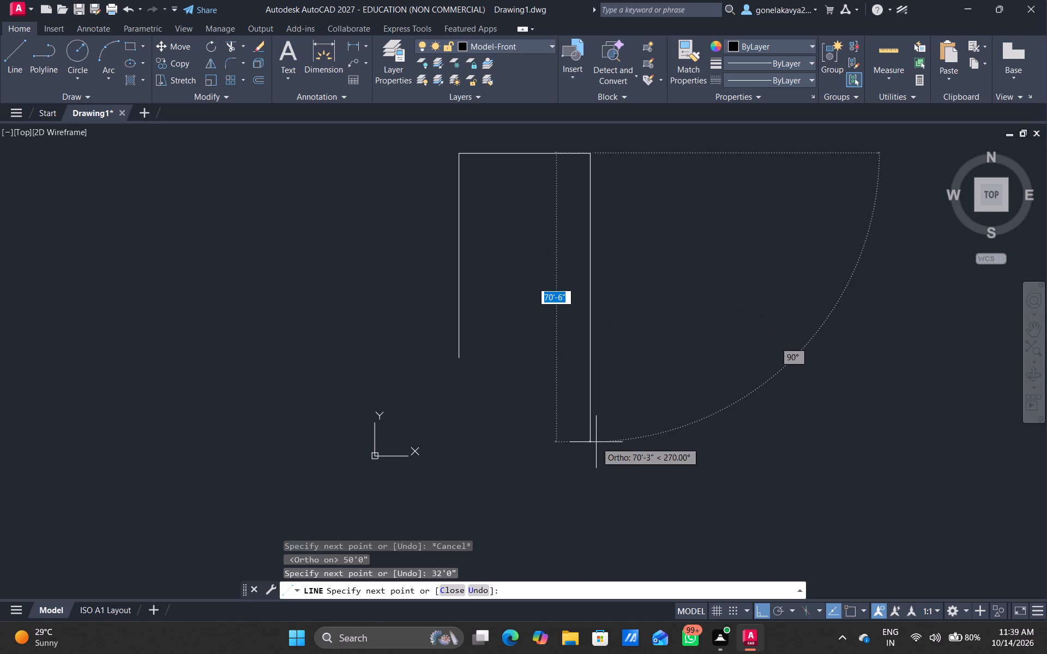
pyautogui.click(596, 442)
pyautogui.press('Escape')
# Offset the left, top and right outline lines 9" inward to form the outer wall thickness.
pyautogui.scroll(1, 563, 322)
pyautogui.moveTo(563, 322); pyautogui.dragTo(552, 353, button='middle')
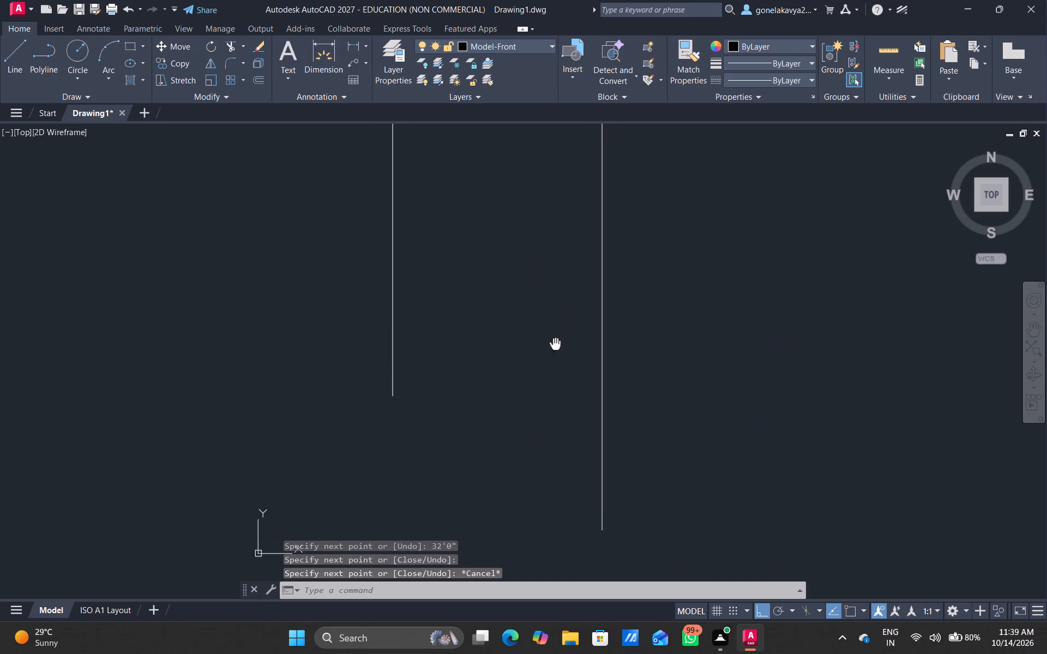
pyautogui.moveTo(552, 353); pyautogui.dragTo(548, 366, button='middle')
pyautogui.scroll(1, 503, 316)
pyautogui.moveTo(516, 314); pyautogui.dragTo(542, 507, button='middle')
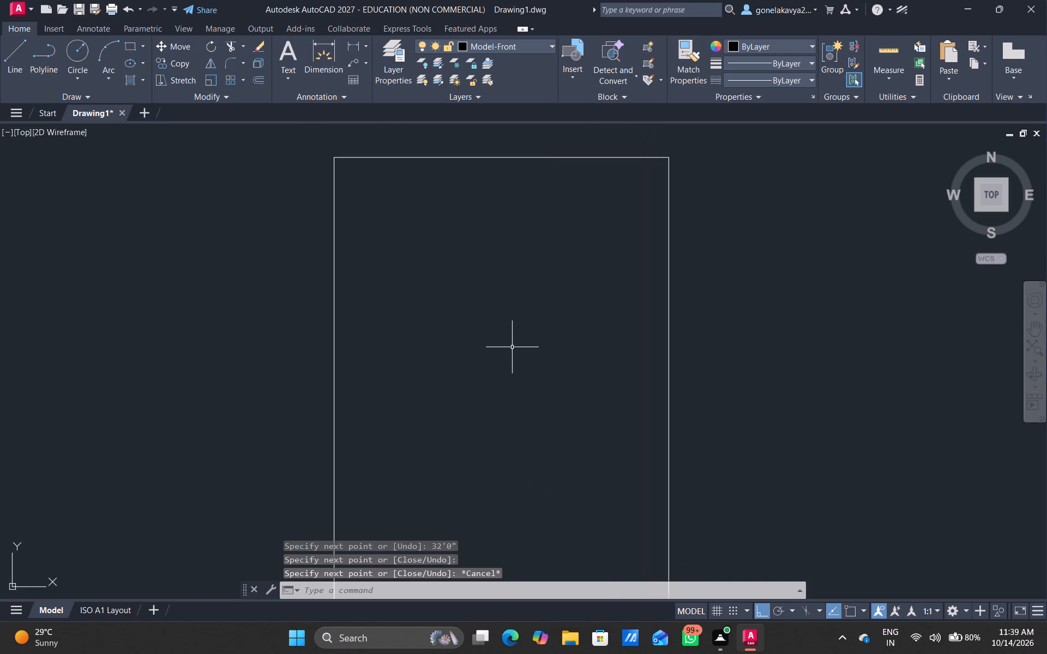
pyautogui.scroll(-1, 512, 347)
pyautogui.press('o')
pyautogui.press('Return')
pyautogui.write('9"')
pyautogui.press('Return')
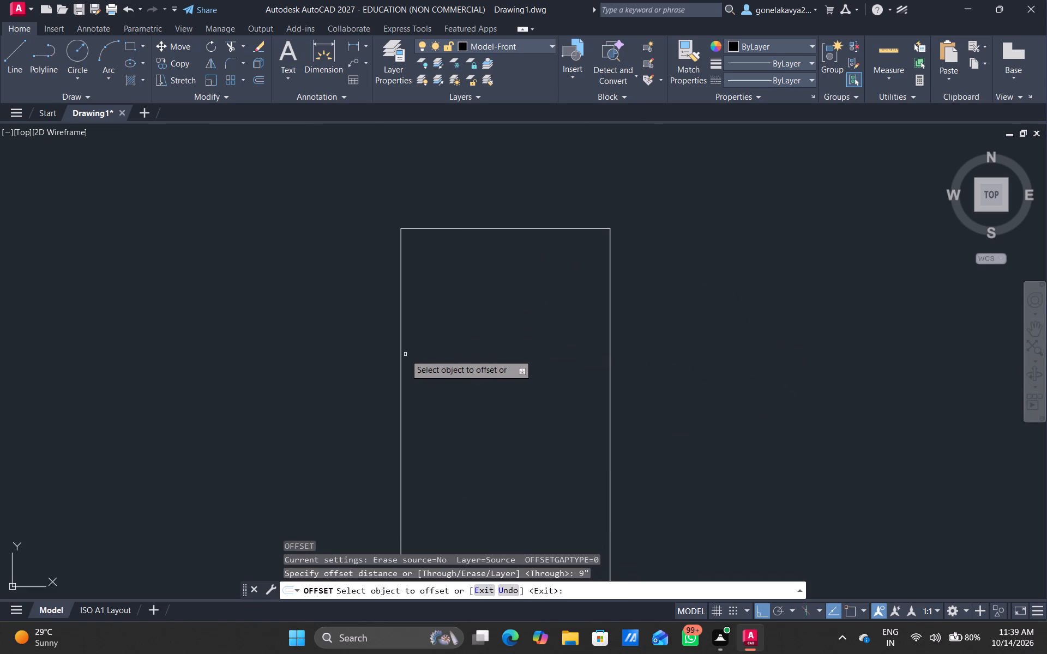
pyautogui.click(401, 359)
pyautogui.moveTo(420, 356); pyautogui.dragTo(426, 355)
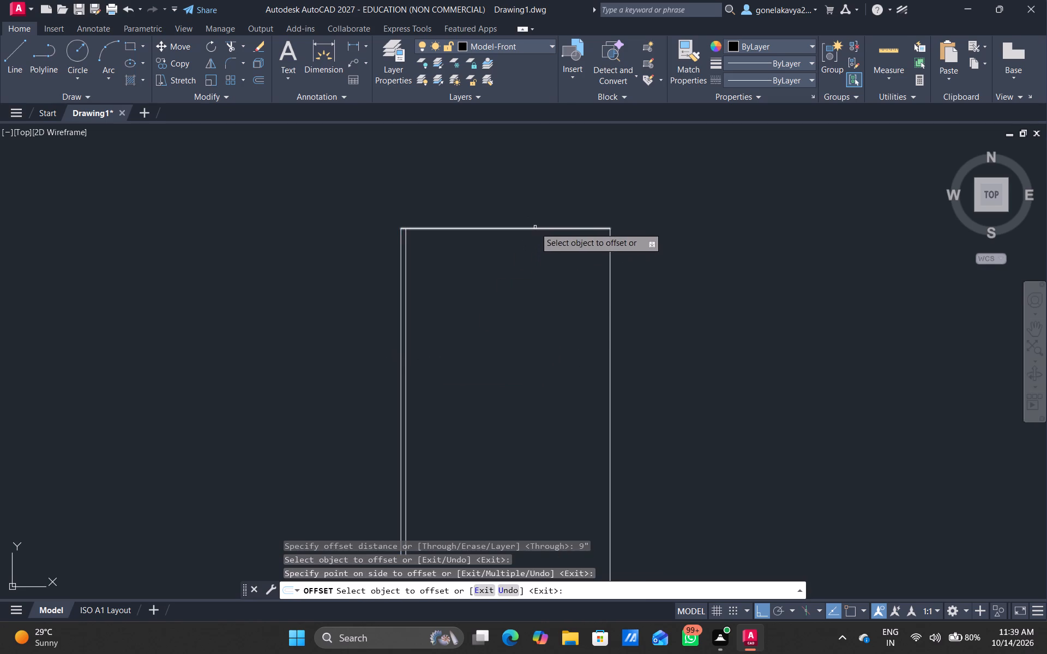
pyautogui.moveTo(535, 227); pyautogui.dragTo(526, 255)
pyautogui.click(502, 317)
pyautogui.moveTo(610, 321); pyautogui.dragTo(605, 324)
pyautogui.click(550, 339)
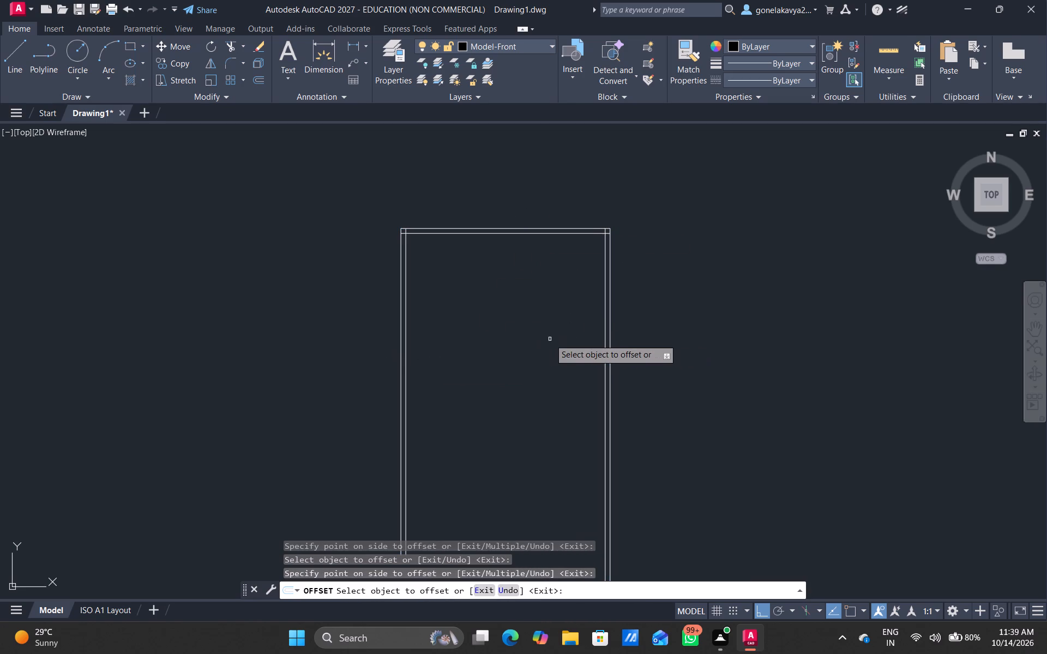
# Offset the left wall's inner line 5'0" to the right and the top wall's inner line 5'0" downward.
pyautogui.scroll(1, 512, 313)
pyautogui.moveTo(512, 311); pyautogui.dragTo(592, 442, button='middle')
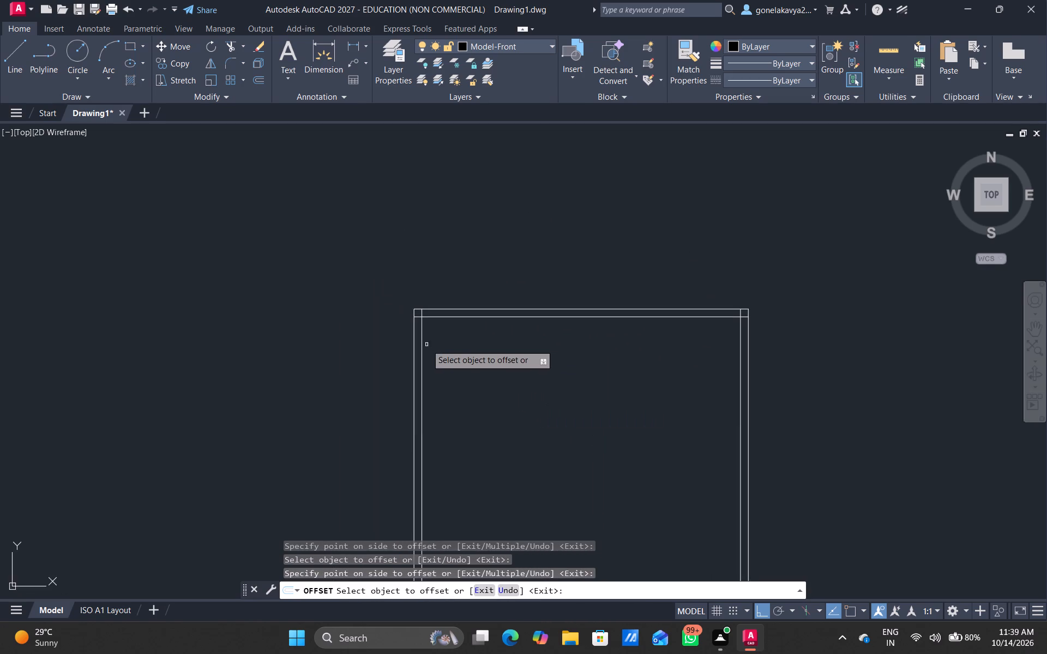
pyautogui.scroll(1, 426, 344)
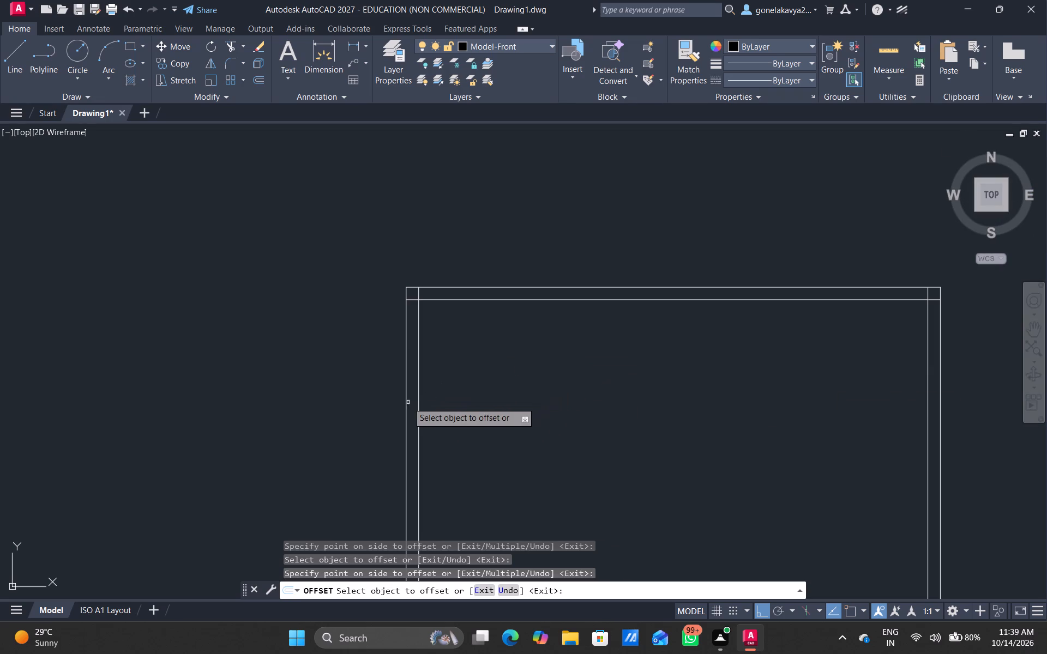
pyautogui.moveTo(418, 403); pyautogui.dragTo(423, 402)
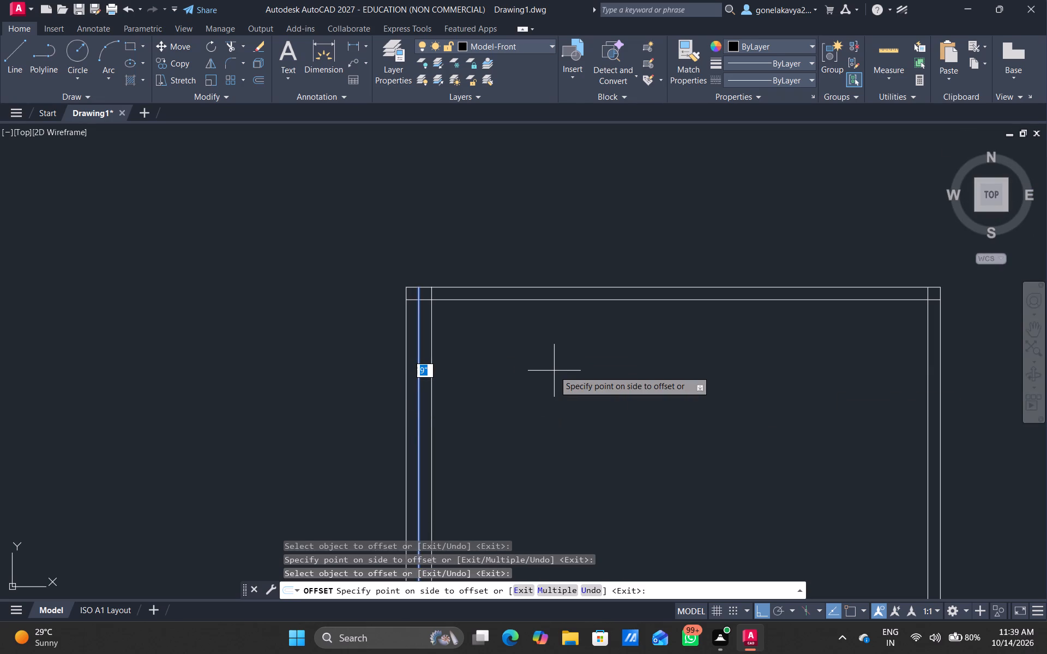
pyautogui.write('5\'0"')
pyautogui.press('Return')
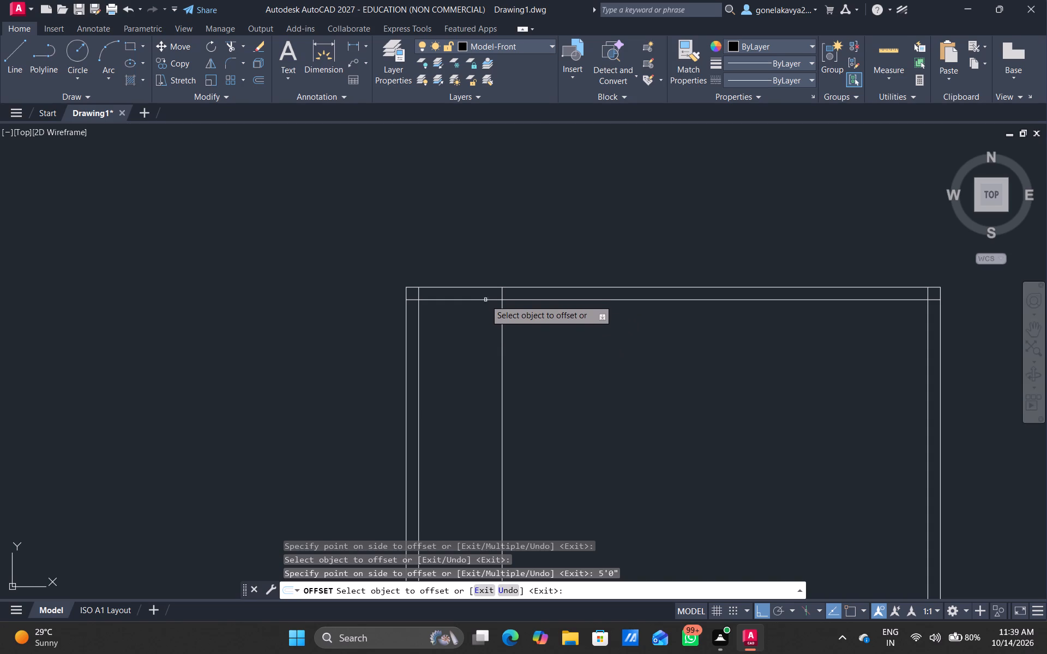
pyautogui.click(486, 299)
pyautogui.write('5\'0"')
pyautogui.press('Return')
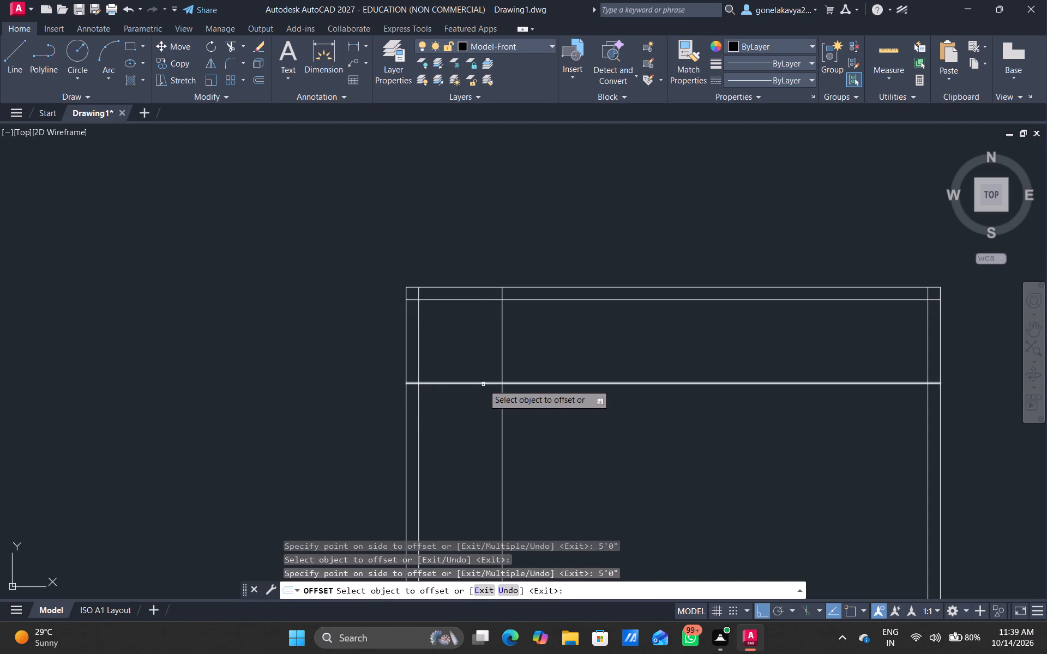
# Offset the new horizontal line 4.5" downward and the new vertical line 4.5" to the right for the partition thickness.
pyautogui.click(483, 384)
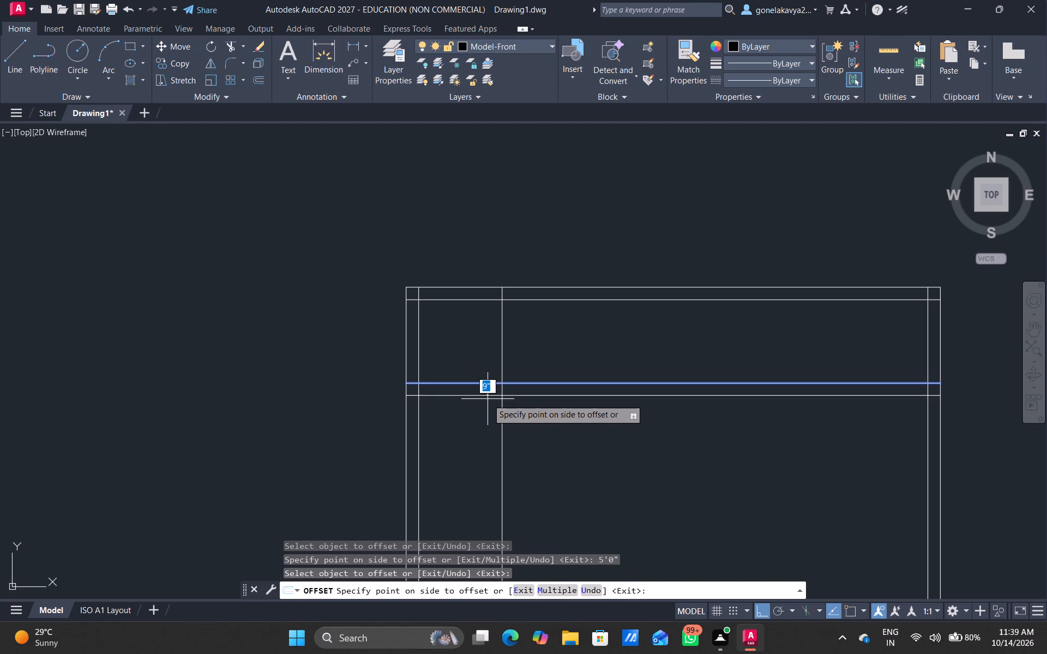
pyautogui.write('4.5')
pyautogui.hotkey('shift', '"')
pyautogui.press('Return')
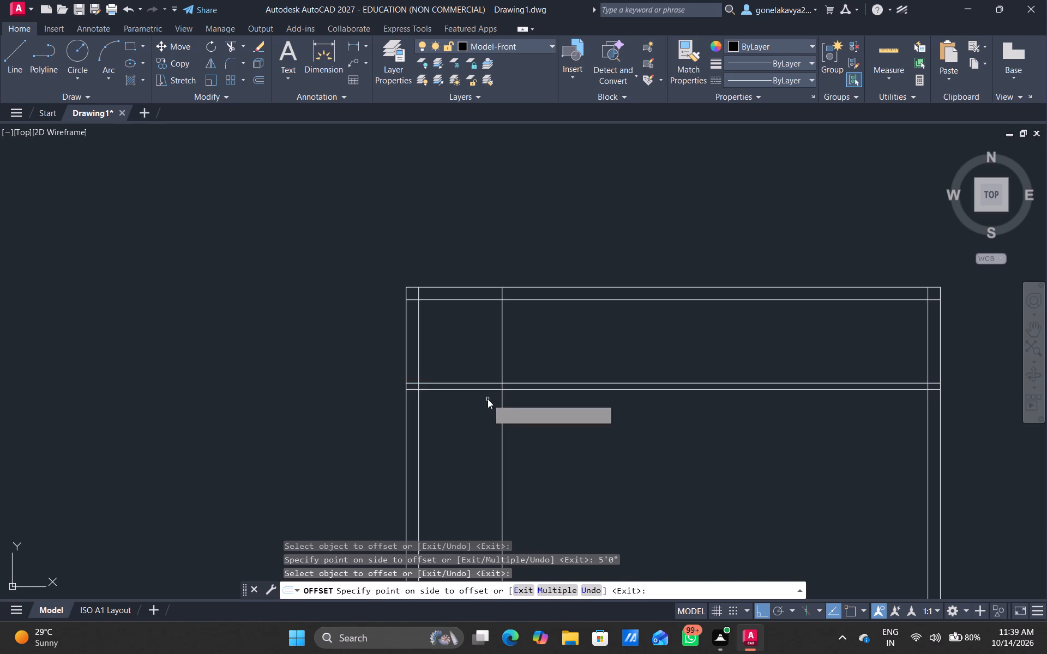
pyautogui.click(501, 362)
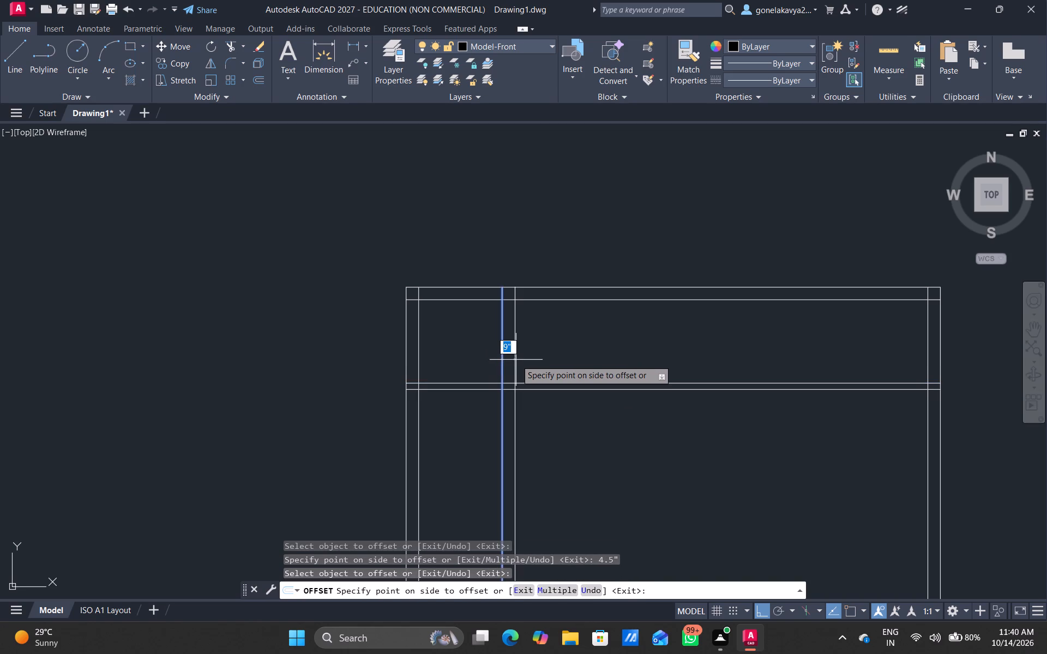
pyautogui.write('4.5')
pyautogui.press('Return')
pyautogui.press("'")
pyautogui.press("'")
pyautogui.press("'")
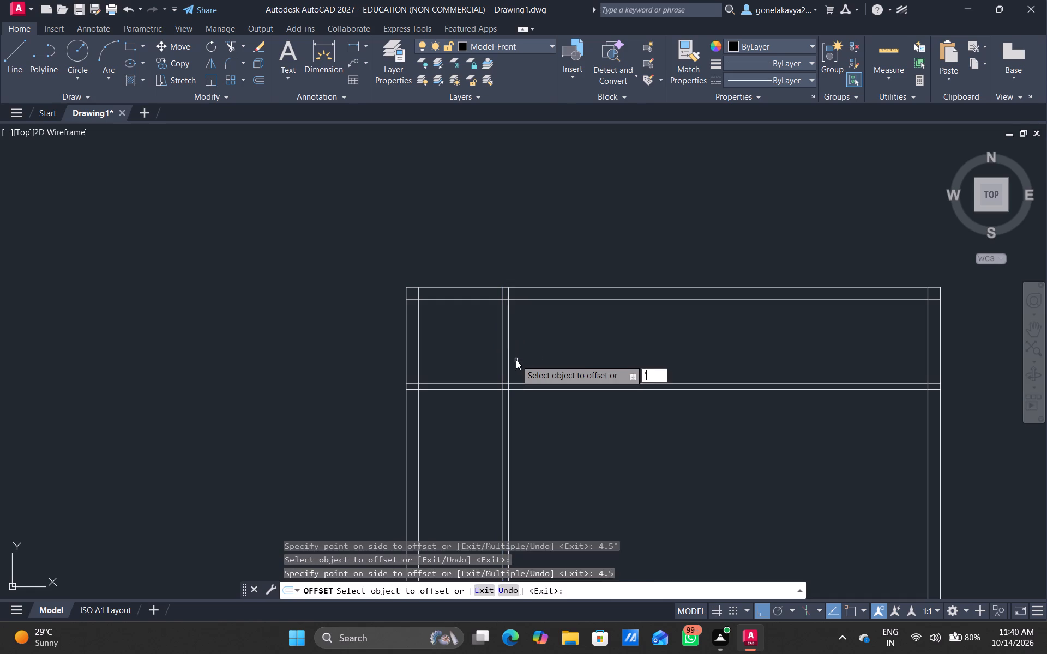
pyautogui.press('Return')
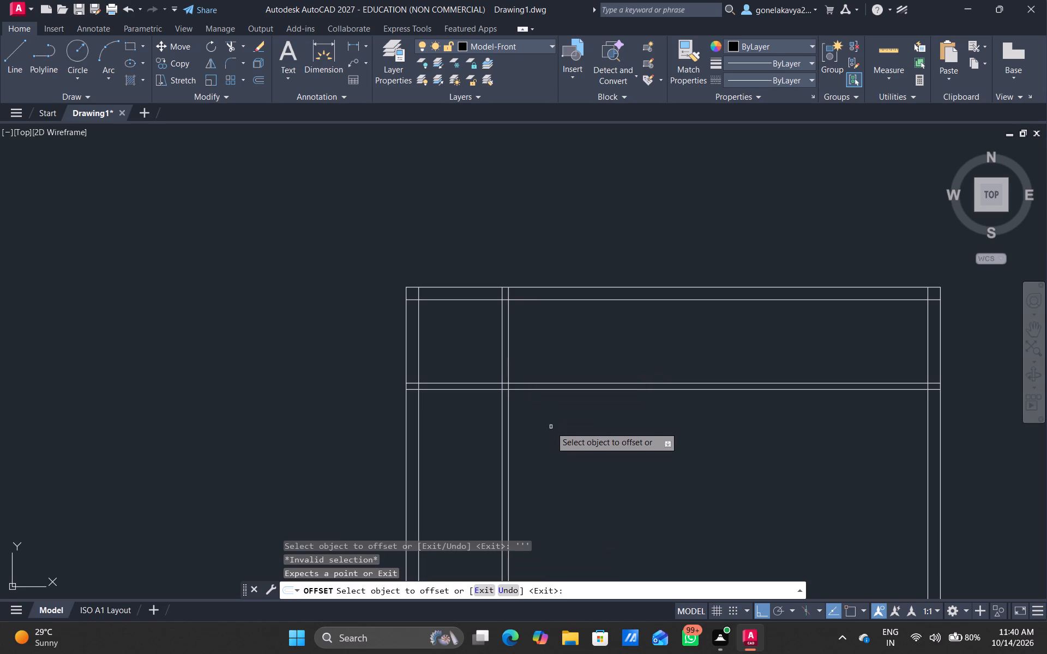
pyautogui.press('Escape')
# Trim the partition lines extending right of and below the small top-left room.
pyautogui.write('TR')
pyautogui.press('space')
pyautogui.moveTo(570, 343); pyautogui.dragTo(571, 425)
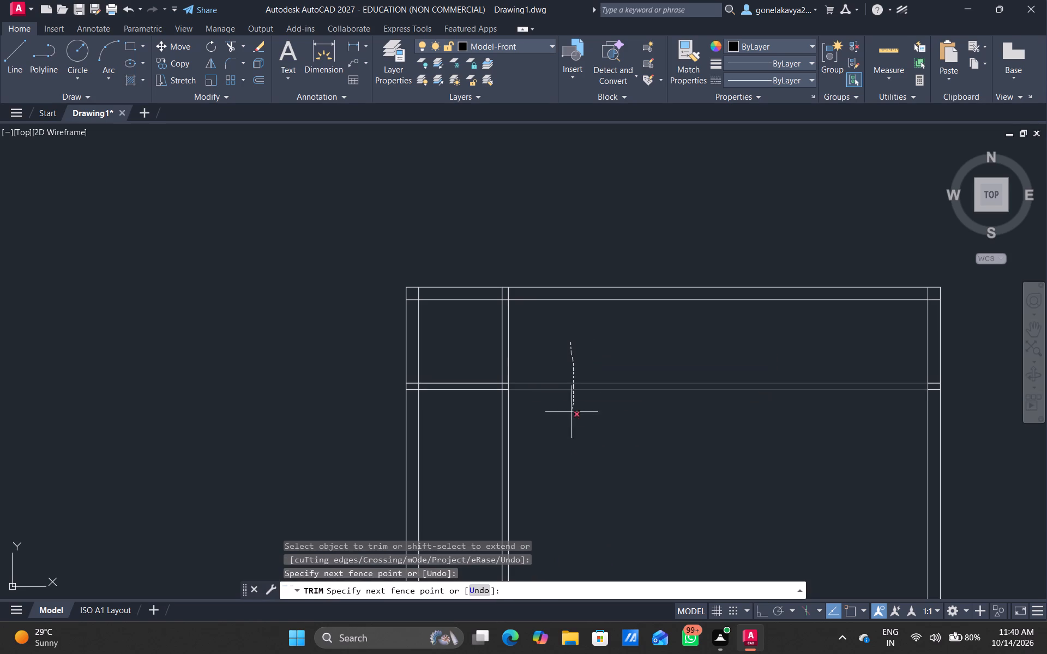
pyautogui.moveTo(571, 425); pyautogui.dragTo(479, 466)
pyautogui.scroll(1, 573, 377)
pyautogui.moveTo(573, 379); pyautogui.dragTo(558, 427, button='middle')
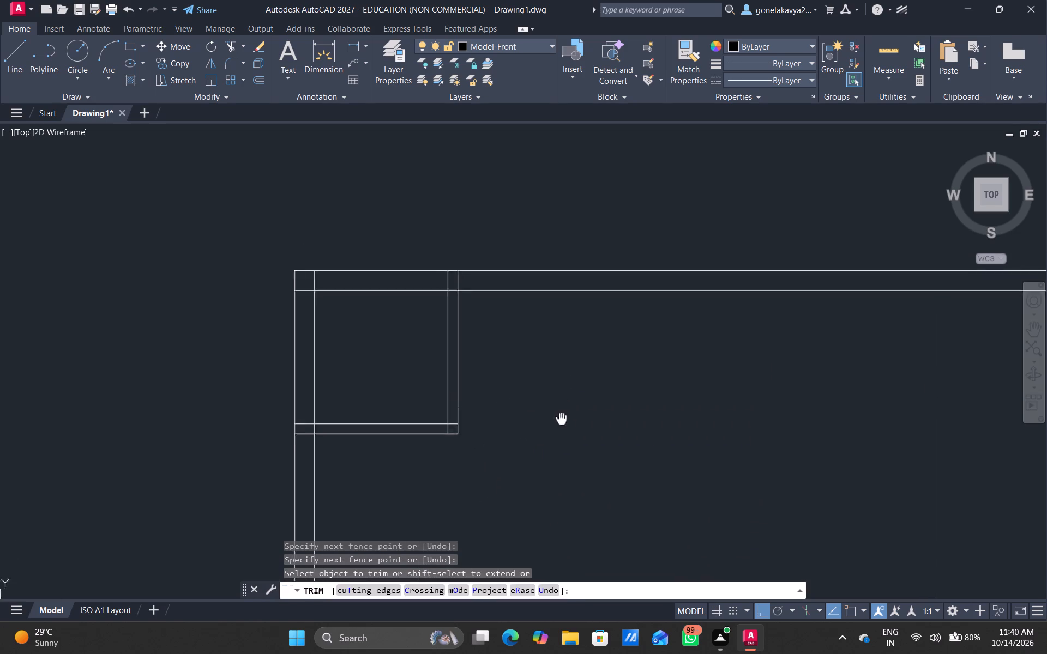
pyautogui.moveTo(558, 427); pyautogui.dragTo(555, 425, button='middle')
pyautogui.moveTo(564, 389); pyautogui.dragTo(516, 353, button='middle')
pyautogui.press('Escape')
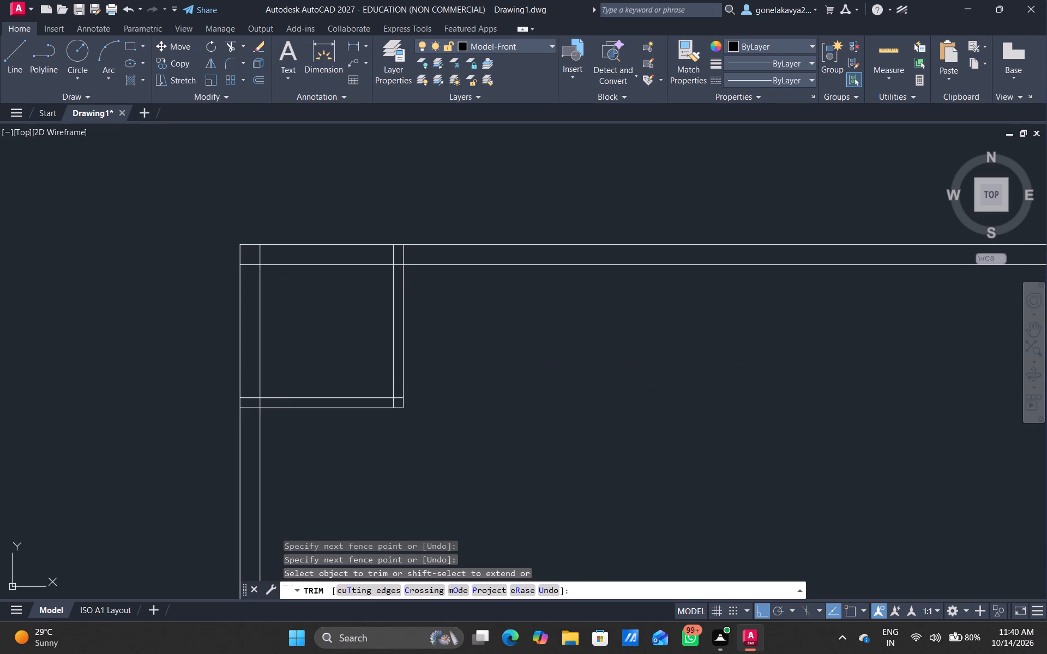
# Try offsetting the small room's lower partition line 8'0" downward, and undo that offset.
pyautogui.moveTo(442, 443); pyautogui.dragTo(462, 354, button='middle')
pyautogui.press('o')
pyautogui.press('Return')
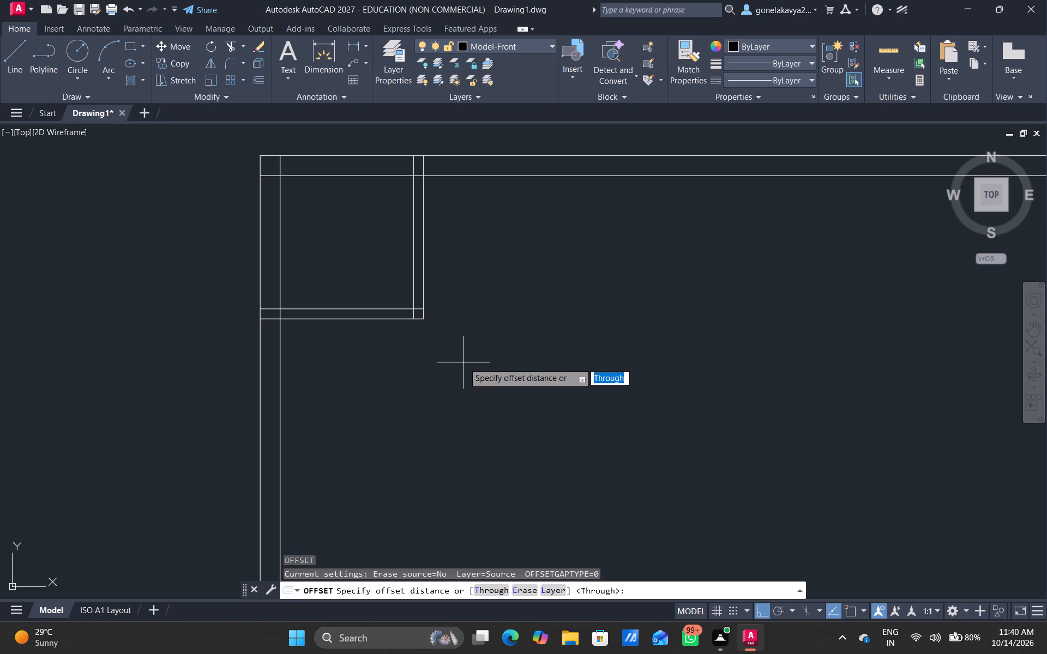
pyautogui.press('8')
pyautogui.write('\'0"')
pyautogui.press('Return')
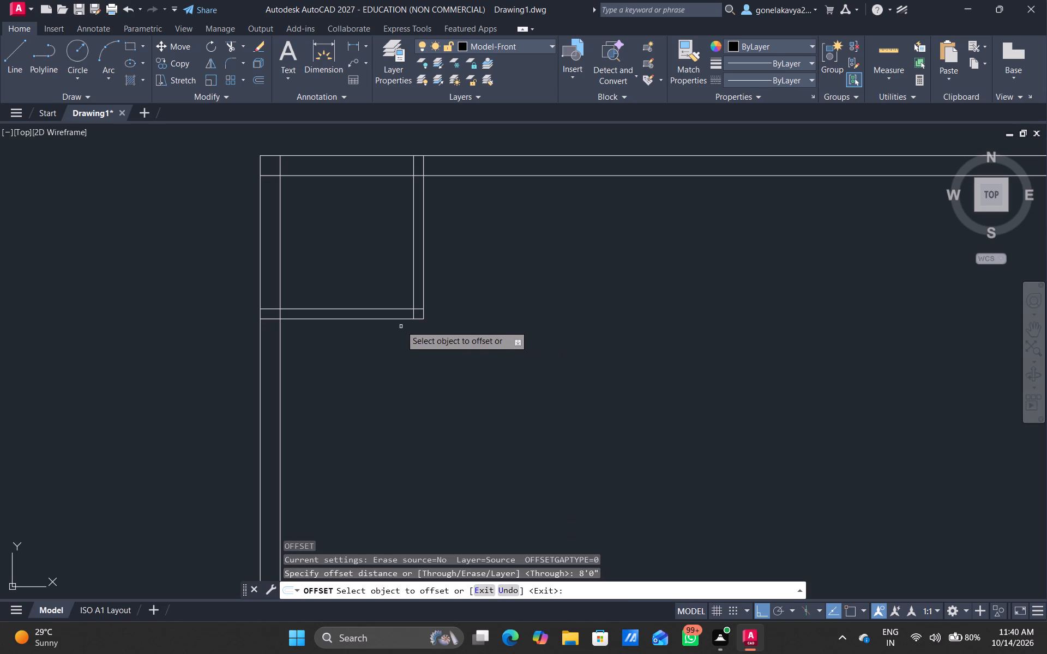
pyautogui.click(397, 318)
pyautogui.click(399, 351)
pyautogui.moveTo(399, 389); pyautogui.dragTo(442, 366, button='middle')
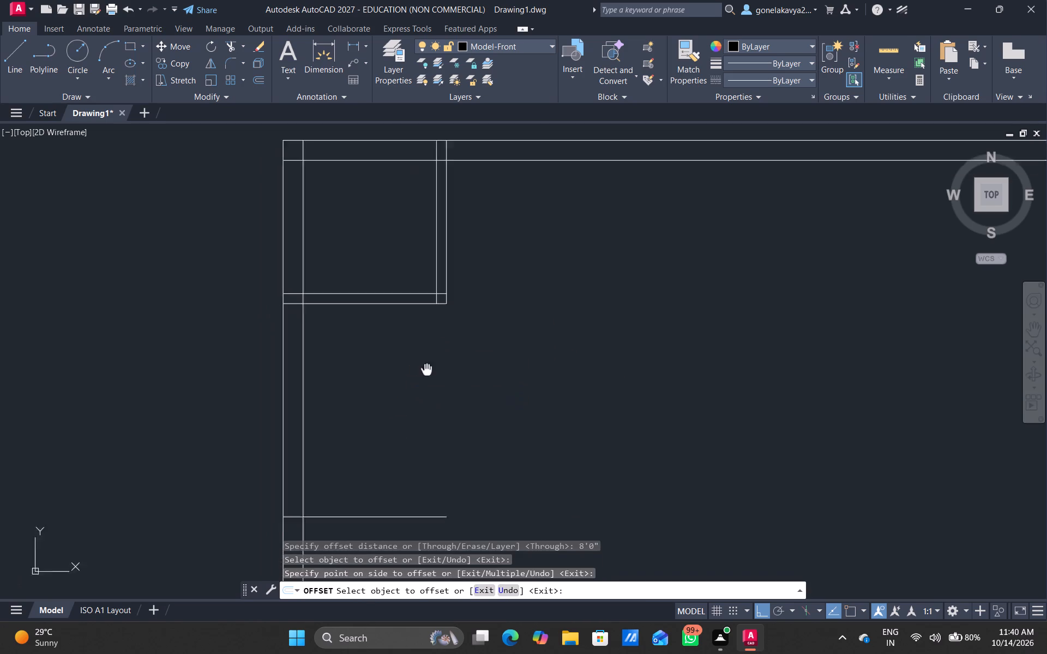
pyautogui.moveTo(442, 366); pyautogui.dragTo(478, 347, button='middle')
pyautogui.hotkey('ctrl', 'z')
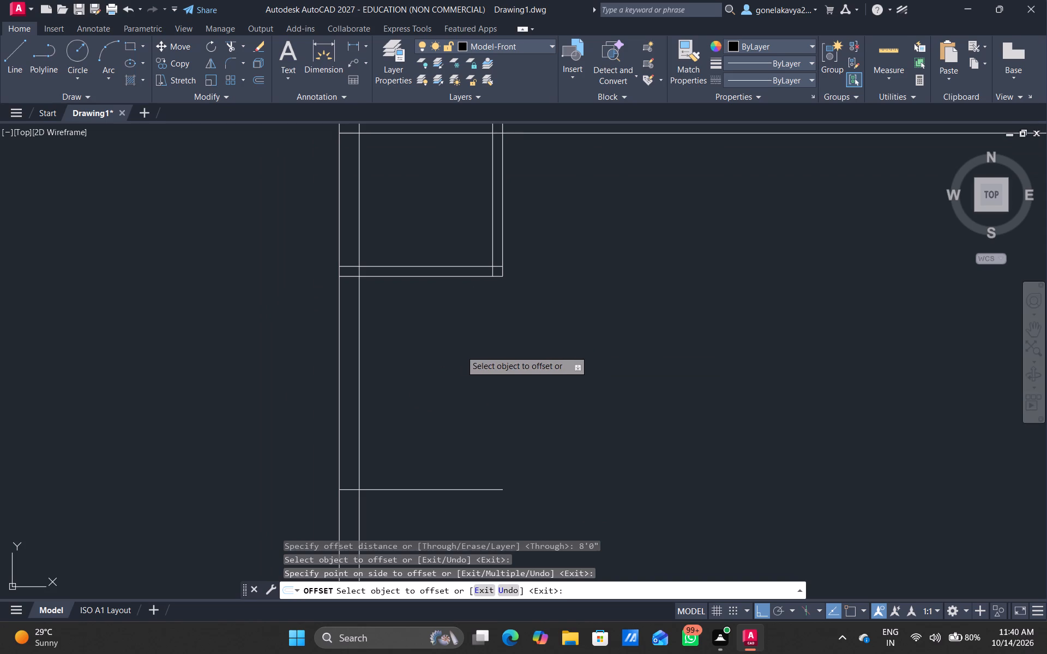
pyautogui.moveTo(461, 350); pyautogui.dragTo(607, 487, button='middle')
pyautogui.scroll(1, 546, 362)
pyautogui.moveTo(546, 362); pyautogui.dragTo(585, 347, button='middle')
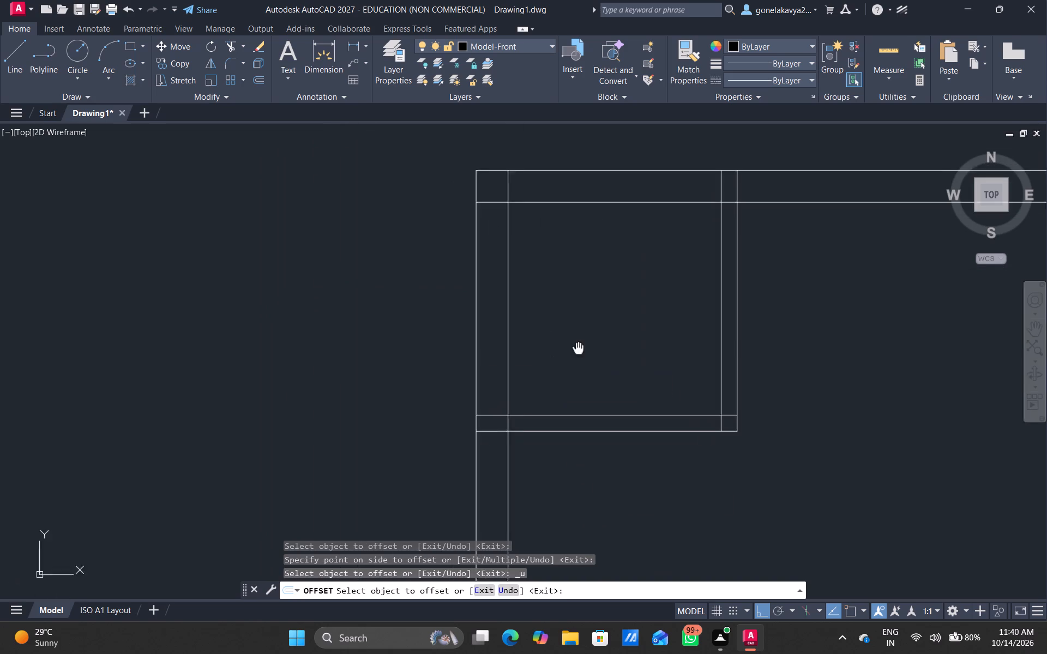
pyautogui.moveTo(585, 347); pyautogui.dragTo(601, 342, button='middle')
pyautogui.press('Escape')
# Trim the partition ends inside the left and top walls and the crossing inner wall lines at the top-left corner.
pyautogui.write('TR')
pyautogui.press('space')
pyautogui.moveTo(520, 392); pyautogui.dragTo(523, 438)
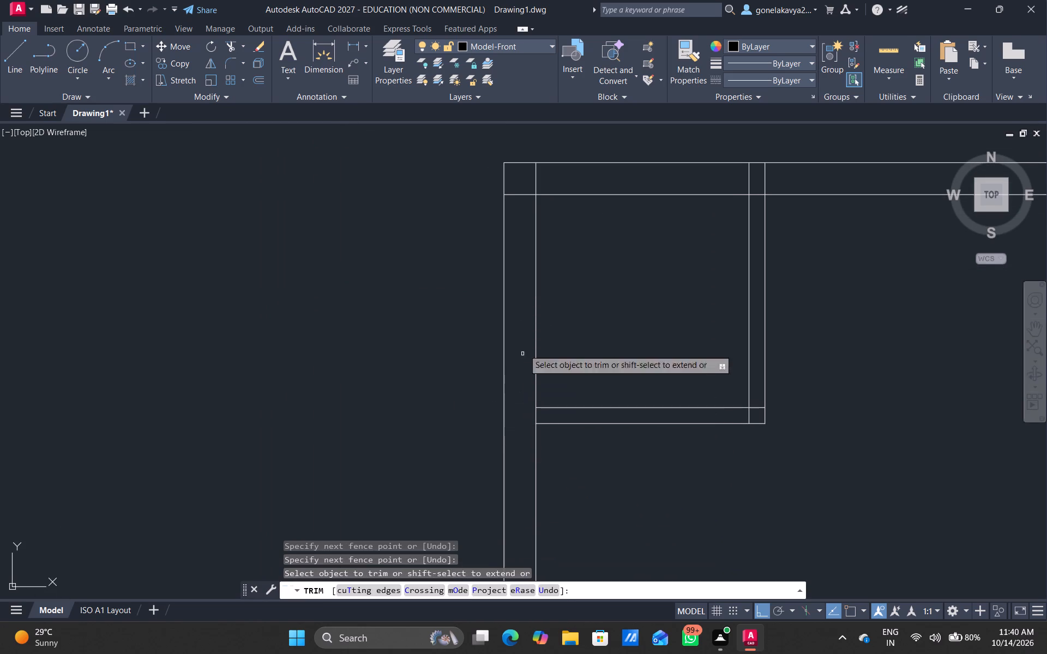
pyautogui.moveTo(525, 193); pyautogui.dragTo(543, 181)
pyautogui.moveTo(545, 185); pyautogui.dragTo(534, 185)
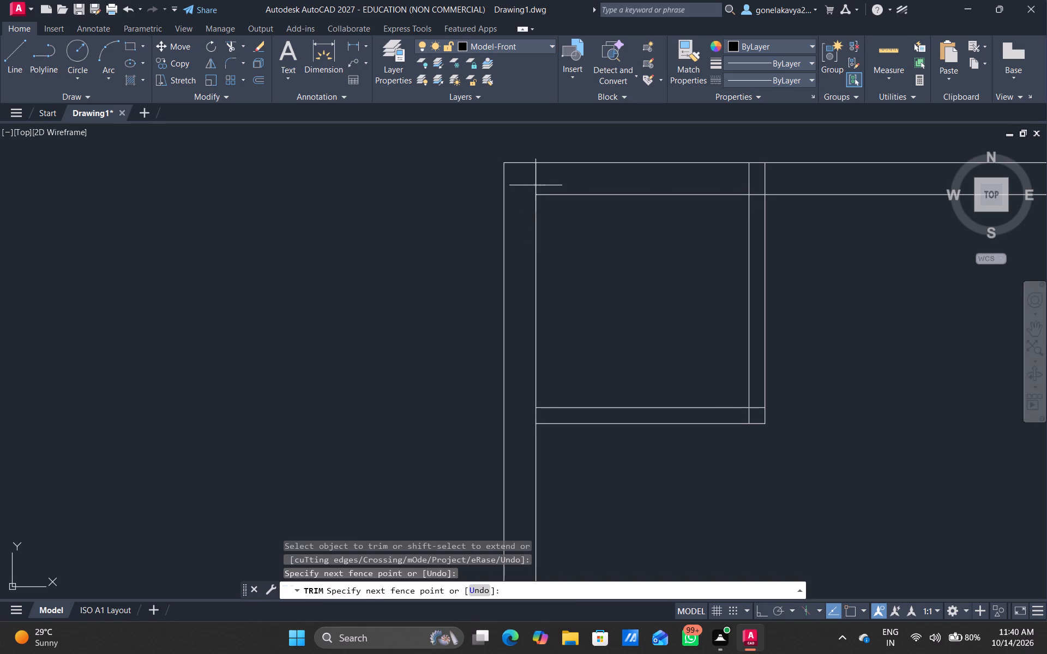
pyautogui.moveTo(534, 185); pyautogui.dragTo(511, 197)
pyautogui.moveTo(735, 189); pyautogui.dragTo(783, 181)
pyautogui.moveTo(821, 493); pyautogui.dragTo(764, 380, button='middle')
pyautogui.press('Escape')
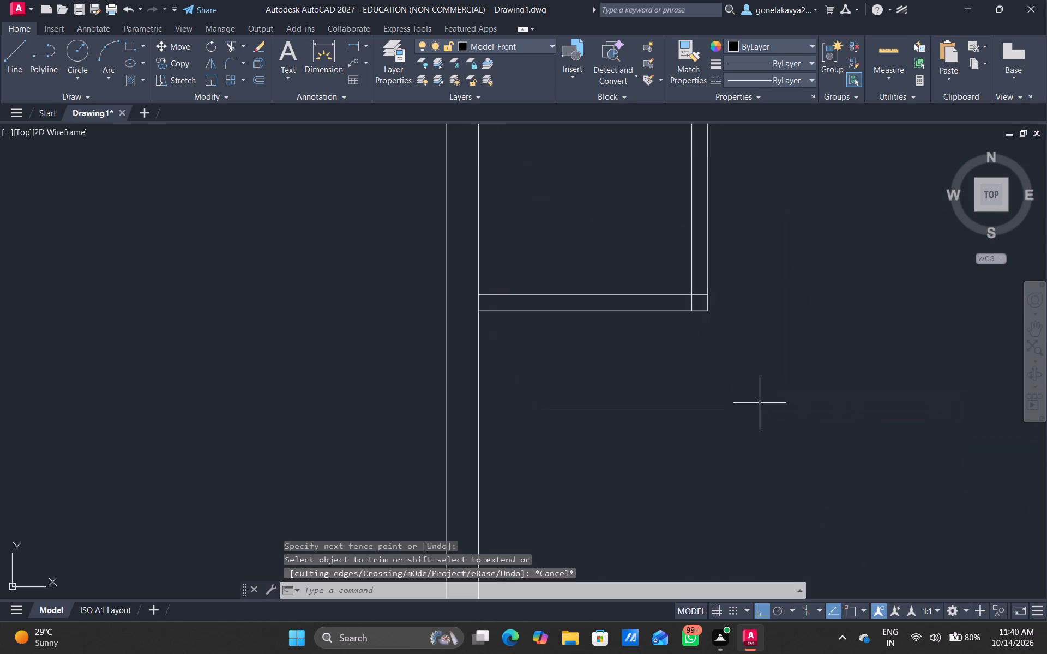
# Offset the small room's trimmed lower partition line 8'0" downward.
pyautogui.press('o')
pyautogui.press('Return')
pyautogui.press('9')
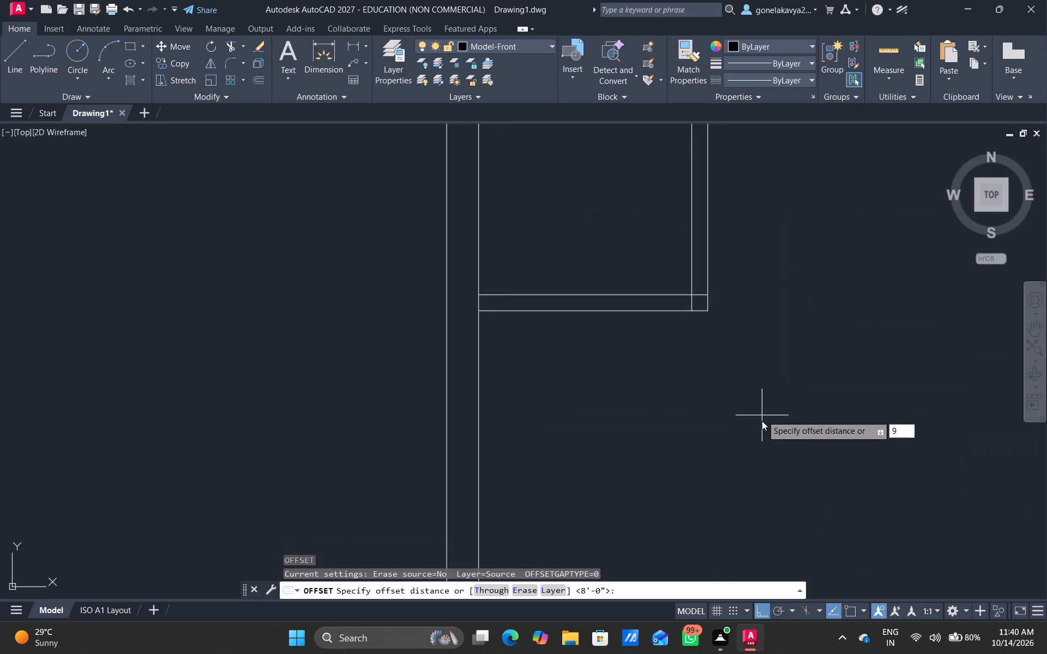
pyautogui.press('BackSpace')
pyautogui.press('8')
pyautogui.press("'")
pyautogui.press('0')
pyautogui.hotkey('shift', '"')
pyautogui.press('Return')
pyautogui.click(641, 311)
pyautogui.click(655, 359)
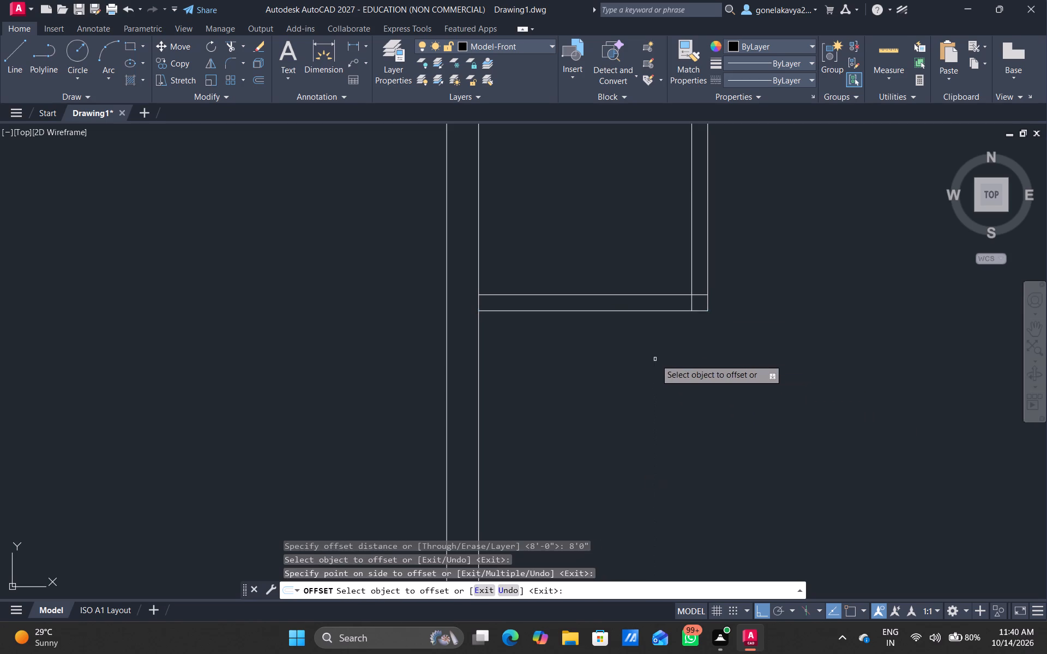
# Offset the lower horizontal partition line of the second left-hand room 4.5" downward to give the partition its thickness.
pyautogui.scroll(-2, 655, 371)
pyautogui.scroll(-1, 651, 496)
pyautogui.scroll(2, 654, 489)
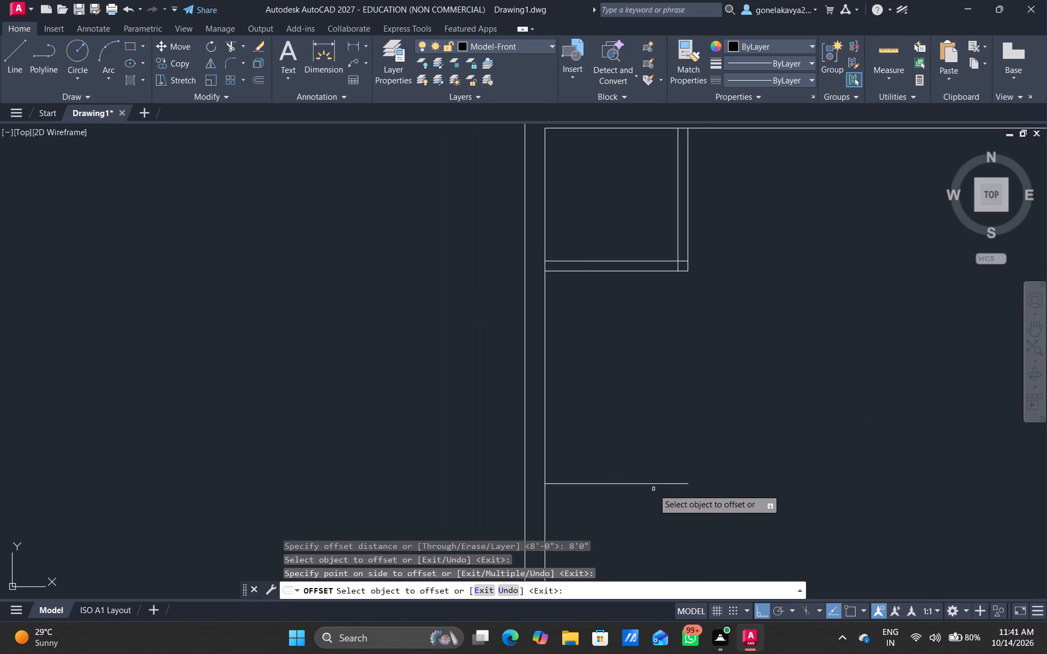
pyautogui.click(660, 482)
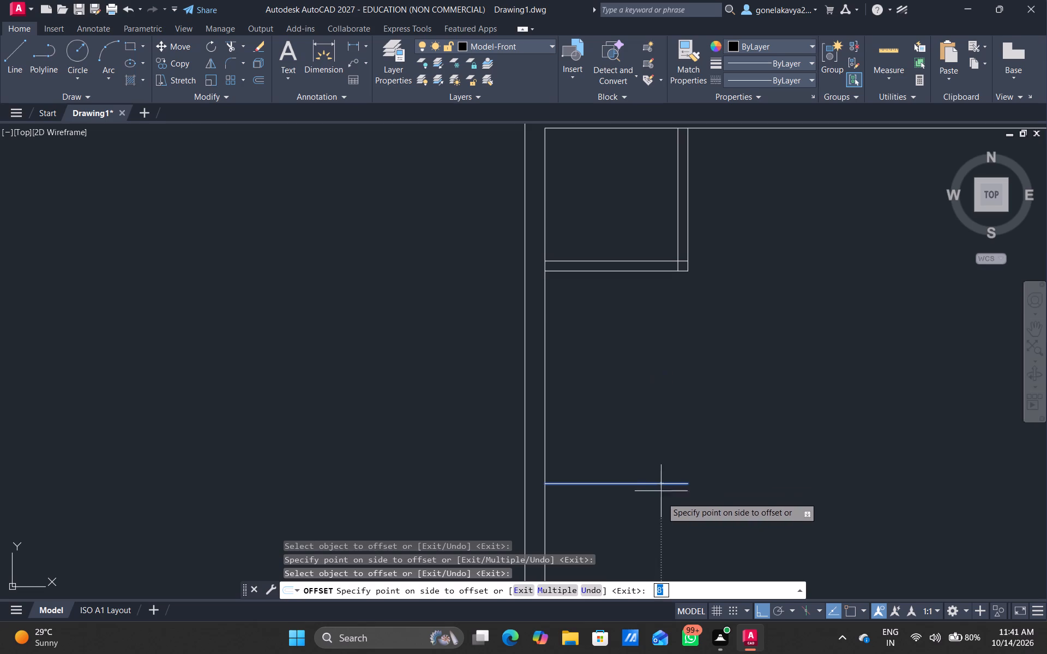
pyautogui.write('4.5"')
pyautogui.press('Return')
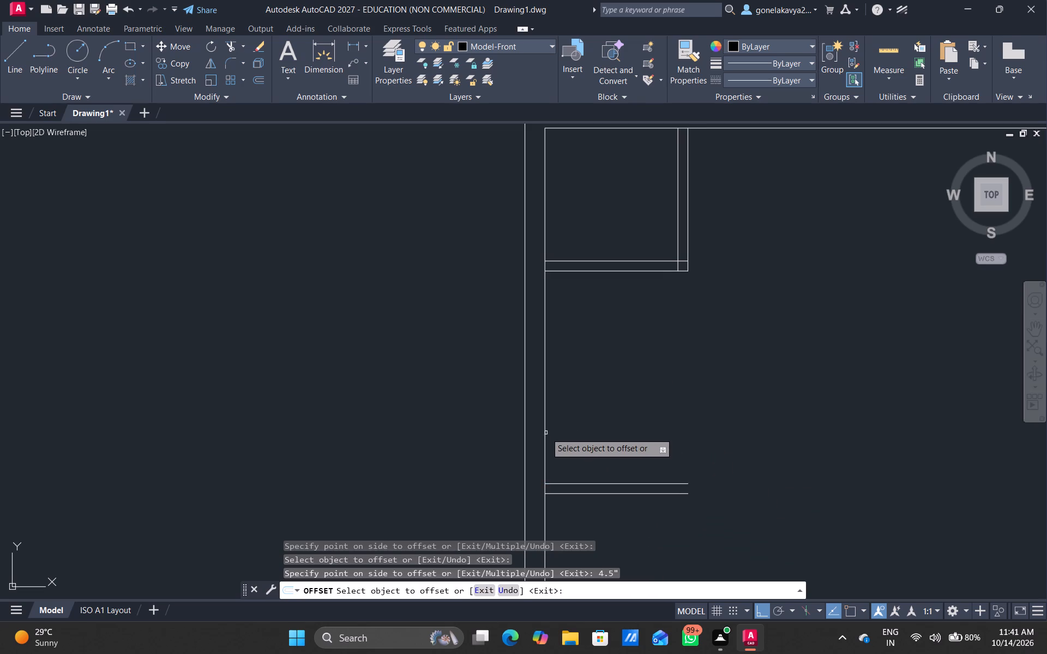
# Offset the left wall's inner line 5'0" to the right, and offset the resulting line another 4.5" right to form a partition.
pyautogui.click(546, 433)
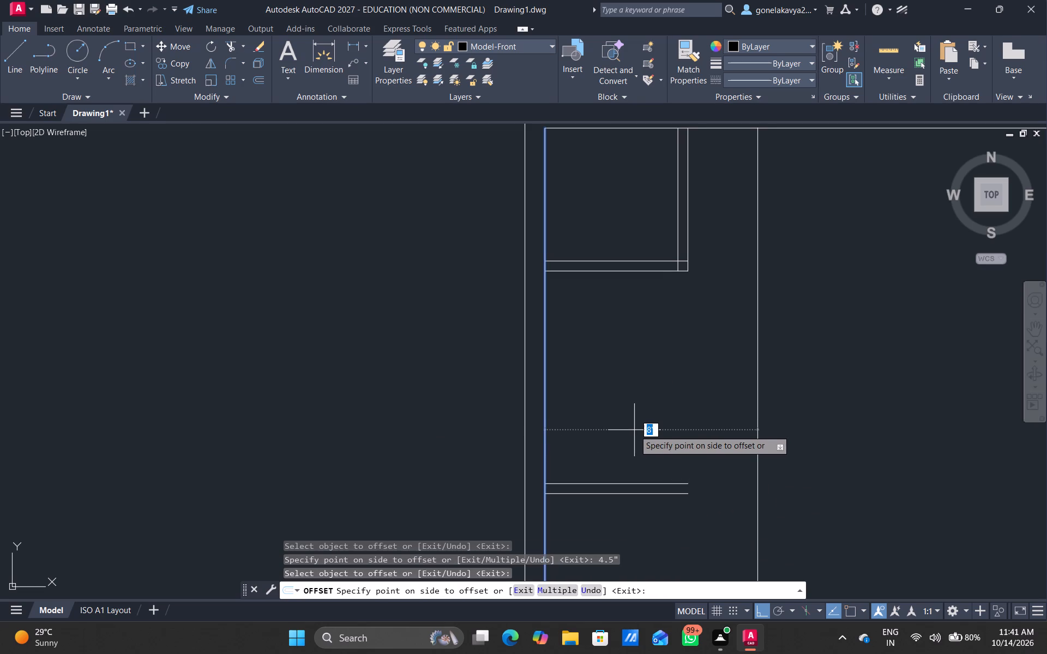
pyautogui.press('5')
pyautogui.write("'0")
pyautogui.hotkey('shift', '"')
pyautogui.press('Return')
pyautogui.click(678, 406)
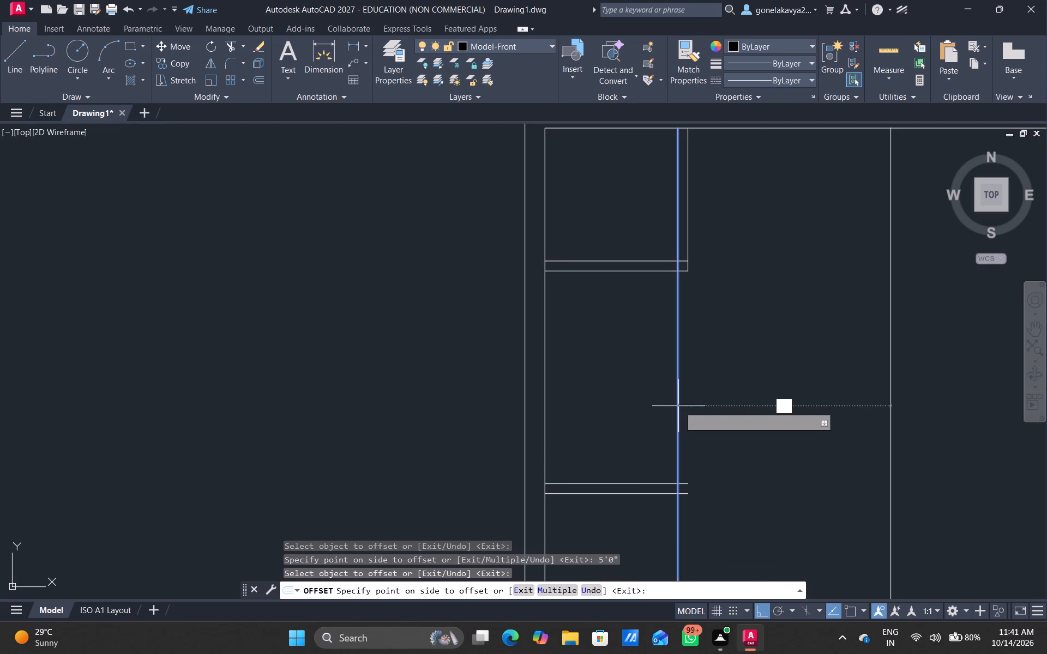
pyautogui.press('4')
pyautogui.write('.5"')
pyautogui.press('Return')
# Trim the vertical partition lines extending below the second left-hand room.
pyautogui.moveTo(739, 342); pyautogui.dragTo(681, 338, button='middle')
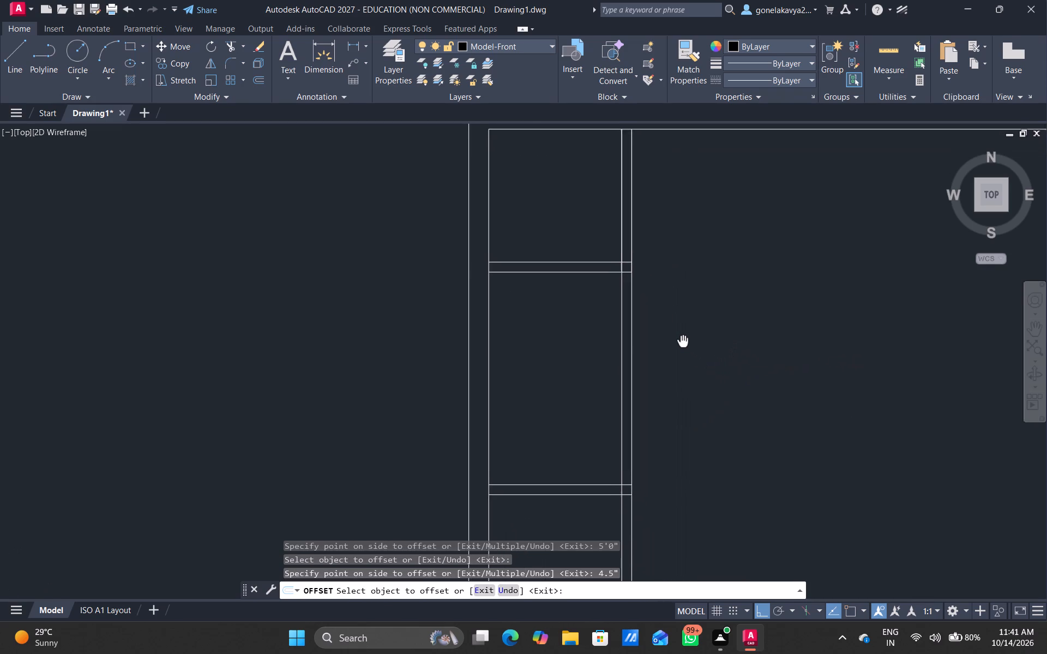
pyautogui.moveTo(681, 338); pyautogui.dragTo(678, 334, button='middle')
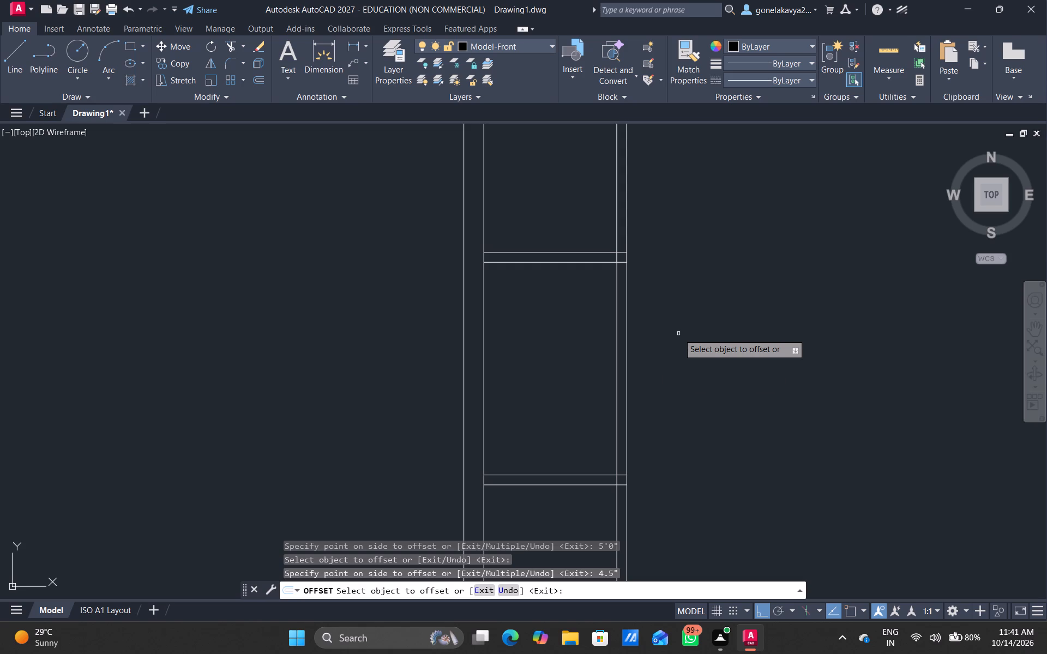
pyautogui.moveTo(693, 307); pyautogui.dragTo(642, 289, button='middle')
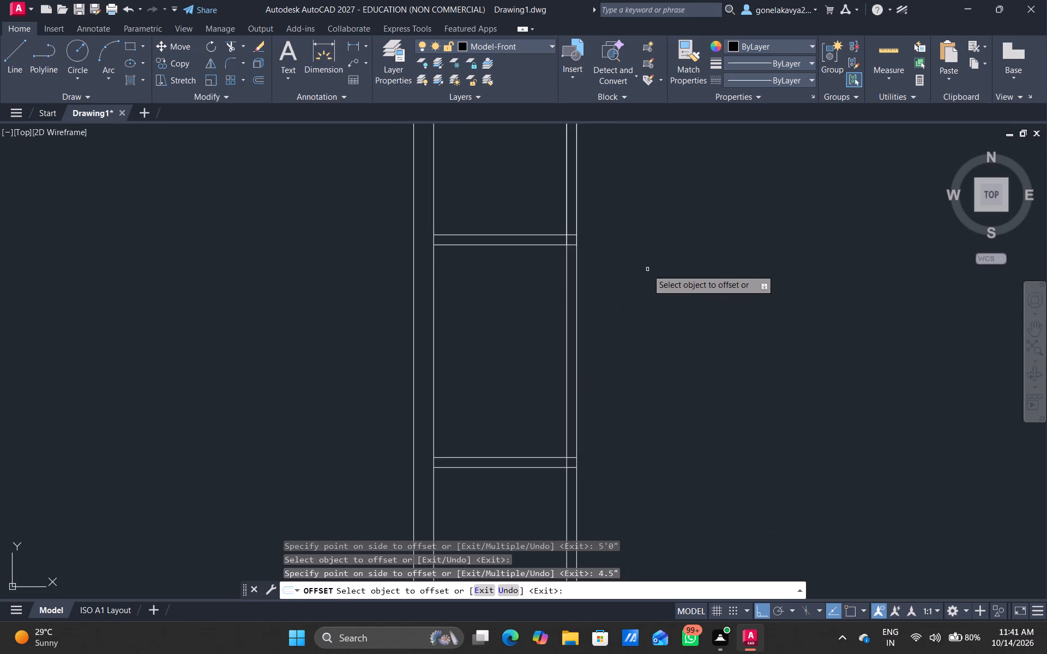
pyautogui.press('Escape')
pyautogui.press('t')
pyautogui.write('R')
pyautogui.press('space')
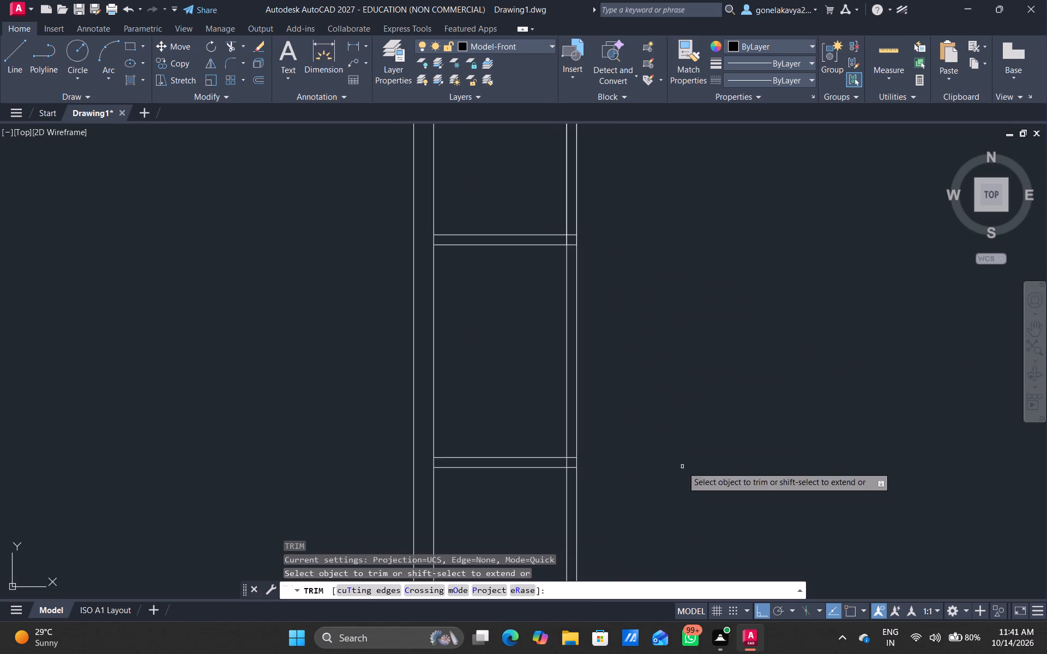
pyautogui.moveTo(625, 502); pyautogui.dragTo(545, 531)
pyautogui.moveTo(766, 311); pyautogui.dragTo(766, 329, button='middle')
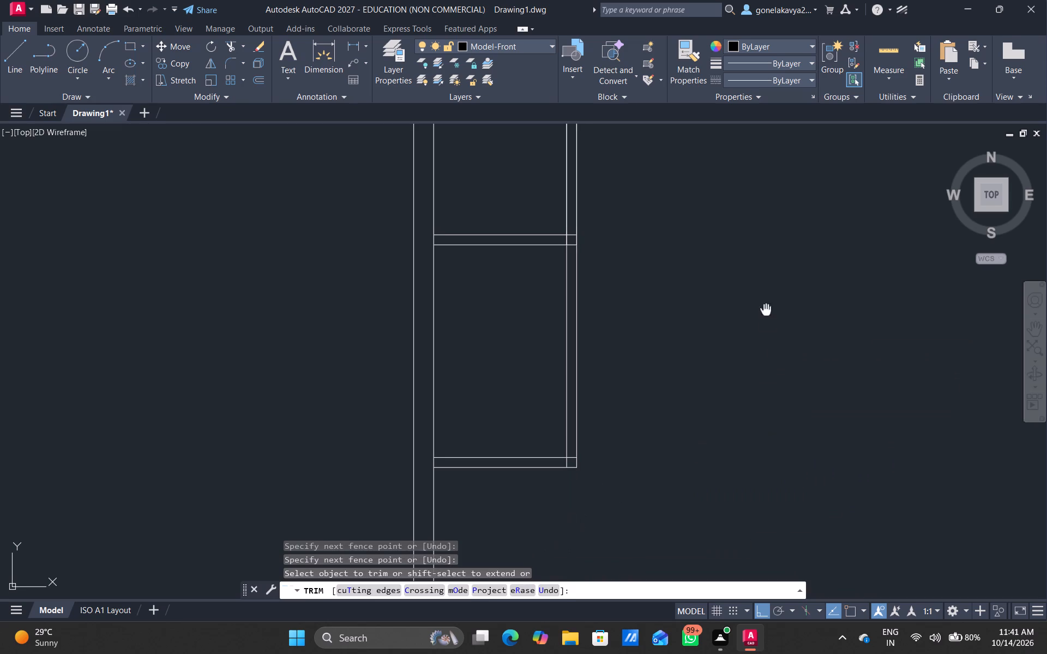
pyautogui.moveTo(766, 329); pyautogui.dragTo(740, 473, button='middle')
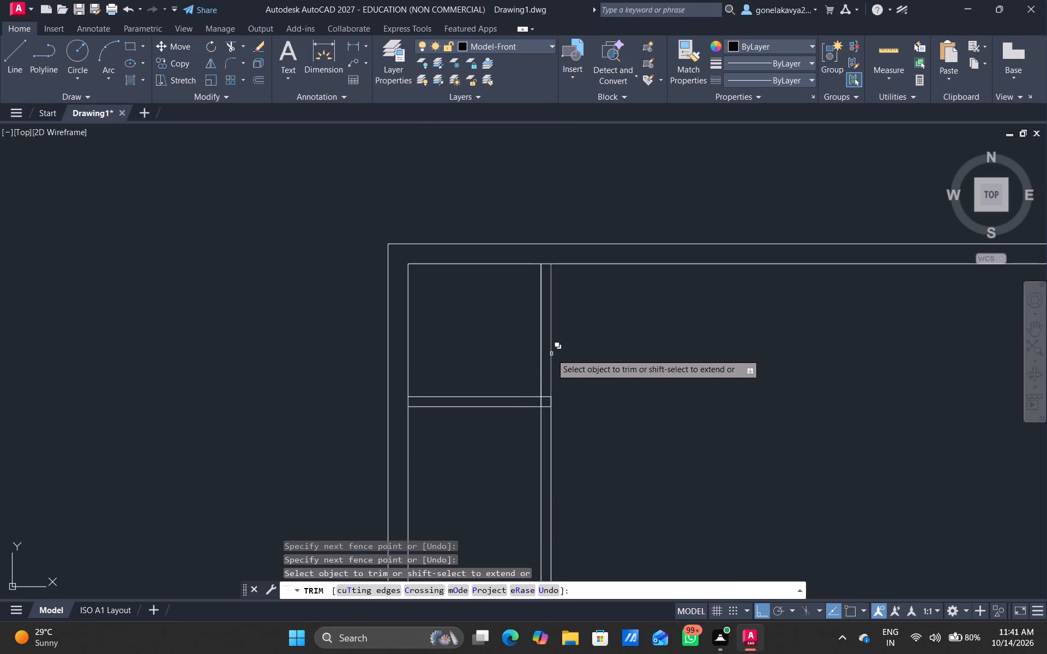
pyautogui.click(551, 354)
pyautogui.click(671, 355)
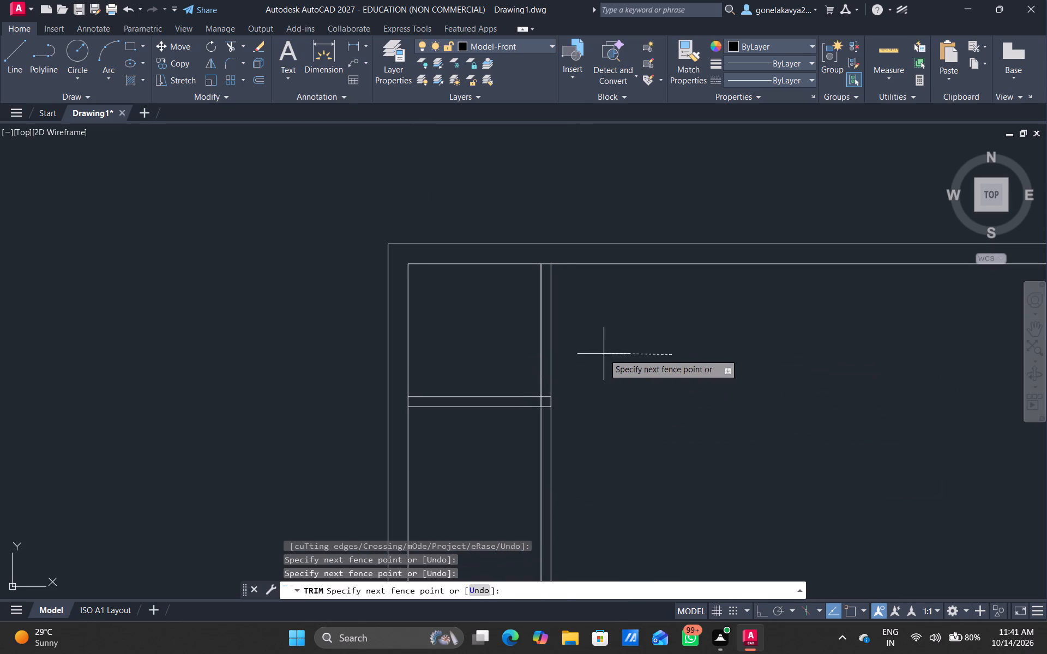
pyautogui.click(611, 354)
pyautogui.press('Escape')
# Offset the left rooms' outer right partition line 12'0" to the right, and offset the resulting line 4.5" right as a partition.
pyautogui.press('o')
pyautogui.press('Return')
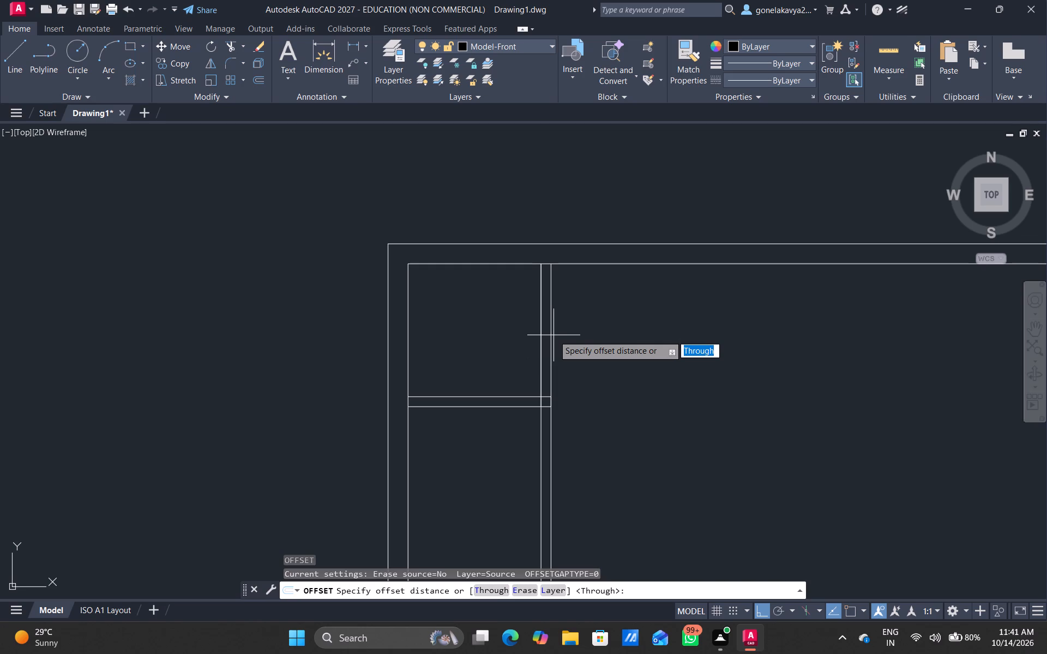
pyautogui.write('12')
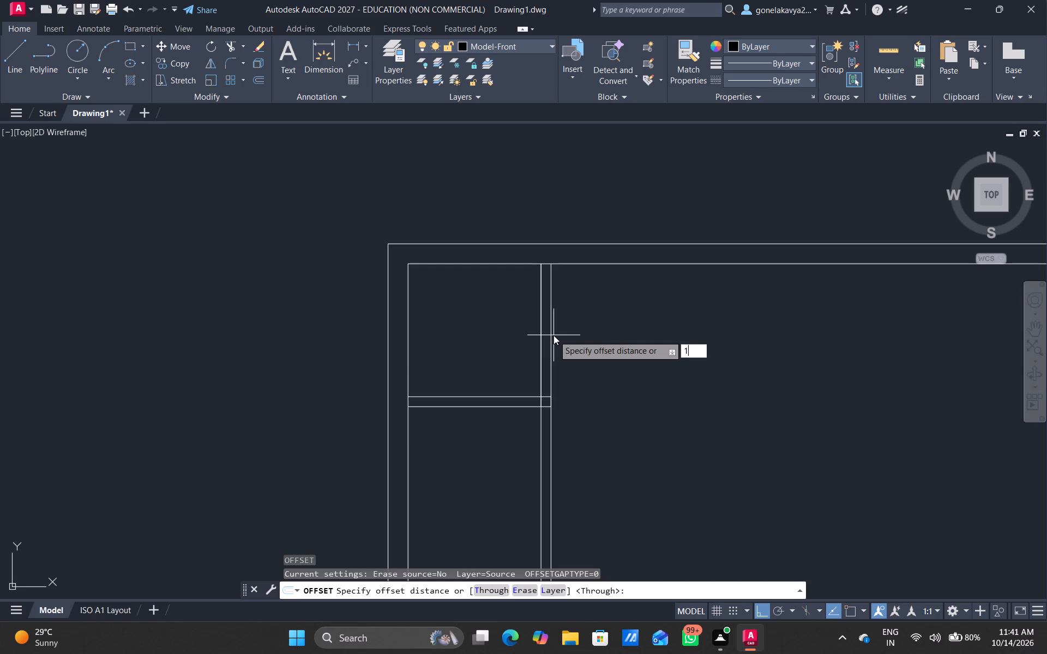
pyautogui.write("'0")
pyautogui.hotkey('shift', '"')
pyautogui.press('Return')
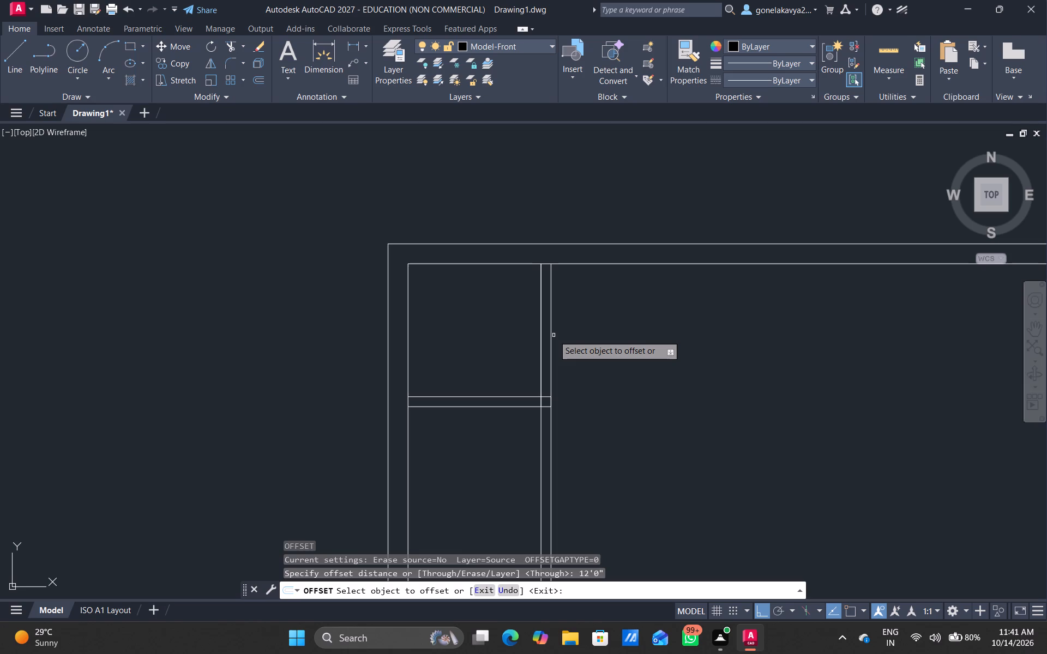
pyautogui.click(553, 335)
pyautogui.click(550, 334)
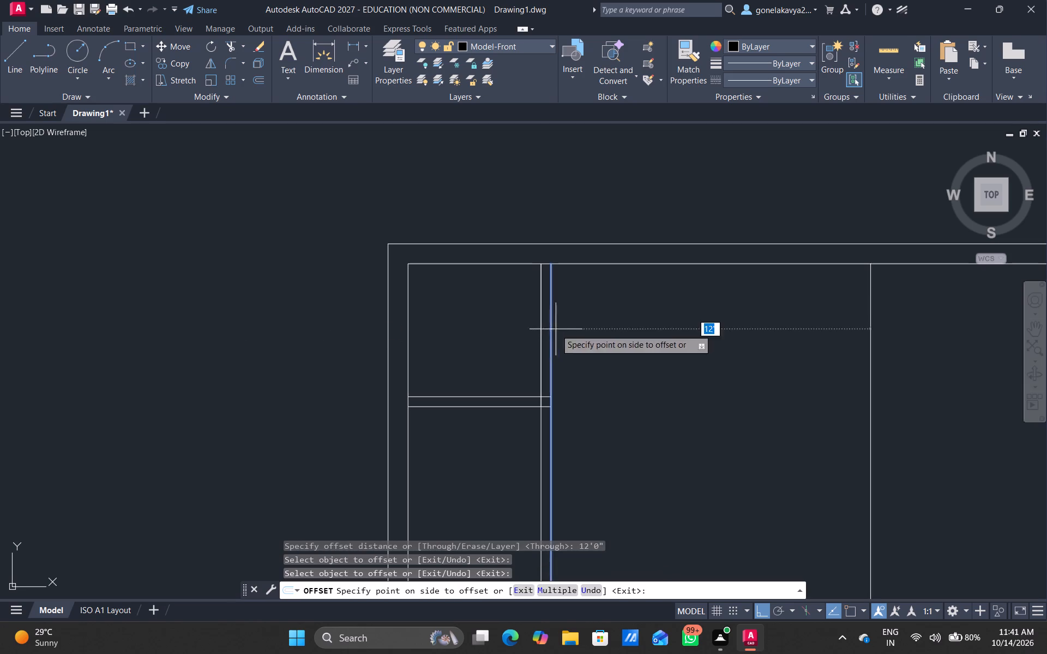
pyautogui.click(715, 329)
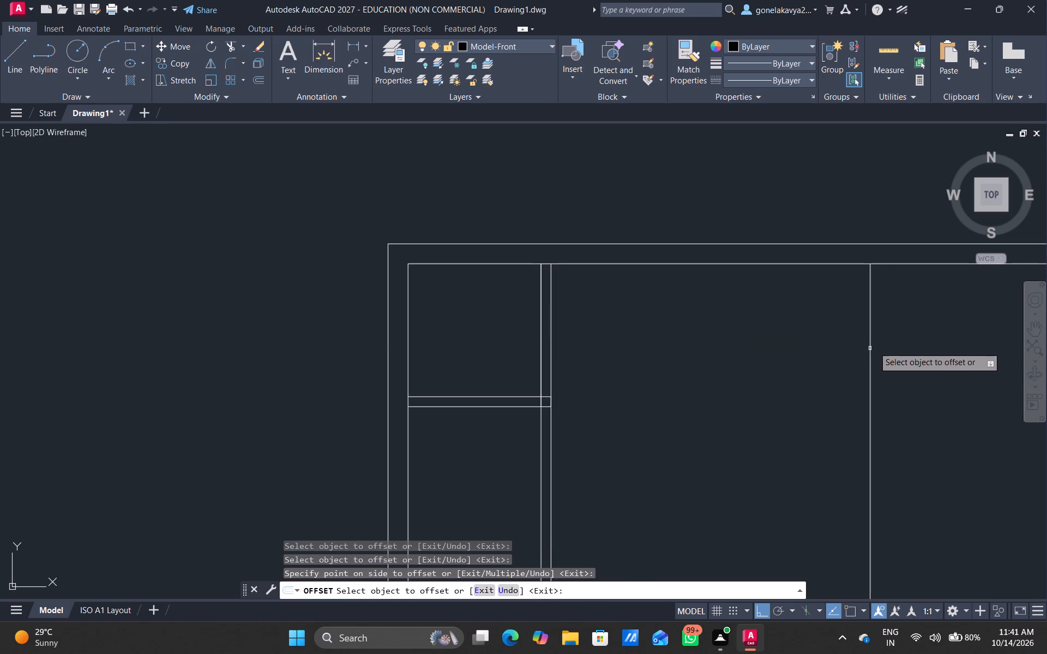
pyautogui.click(869, 350)
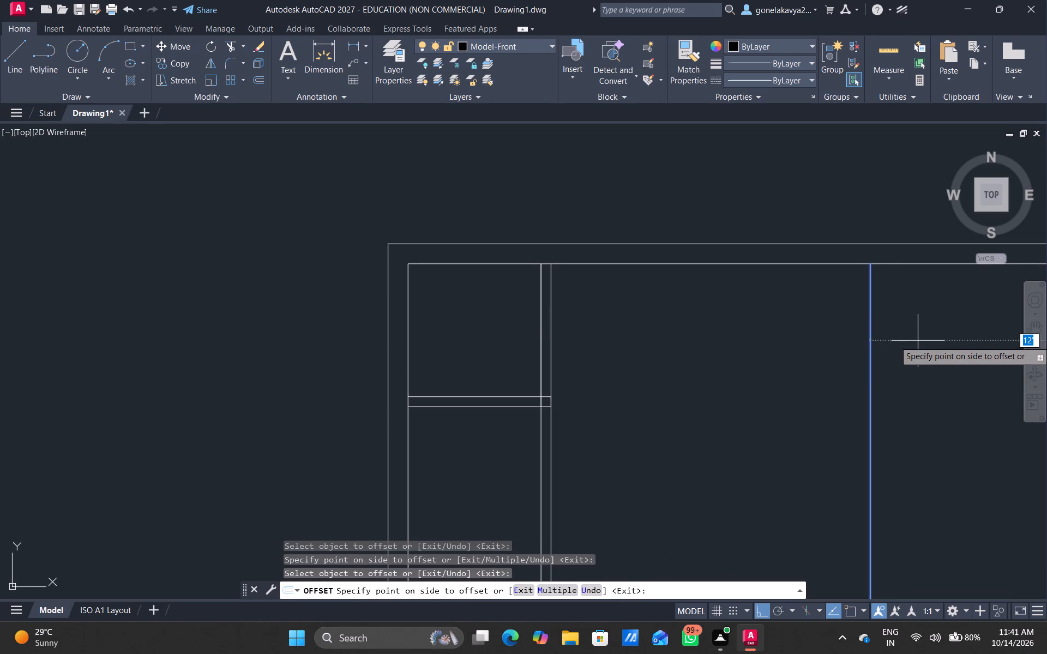
pyautogui.write('4.5"')
pyautogui.press('Return')
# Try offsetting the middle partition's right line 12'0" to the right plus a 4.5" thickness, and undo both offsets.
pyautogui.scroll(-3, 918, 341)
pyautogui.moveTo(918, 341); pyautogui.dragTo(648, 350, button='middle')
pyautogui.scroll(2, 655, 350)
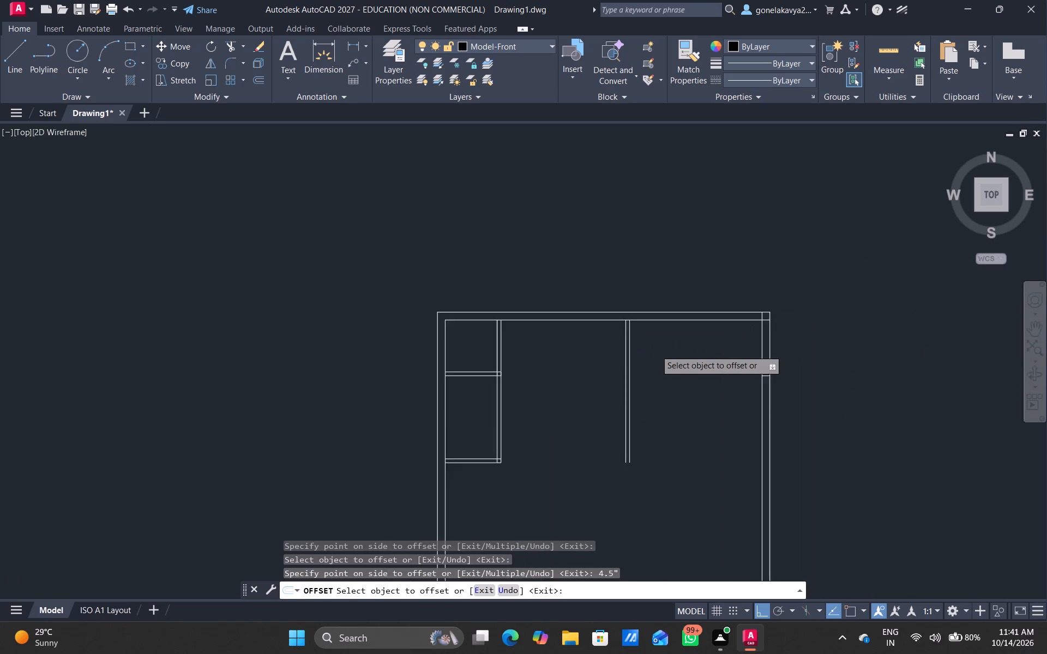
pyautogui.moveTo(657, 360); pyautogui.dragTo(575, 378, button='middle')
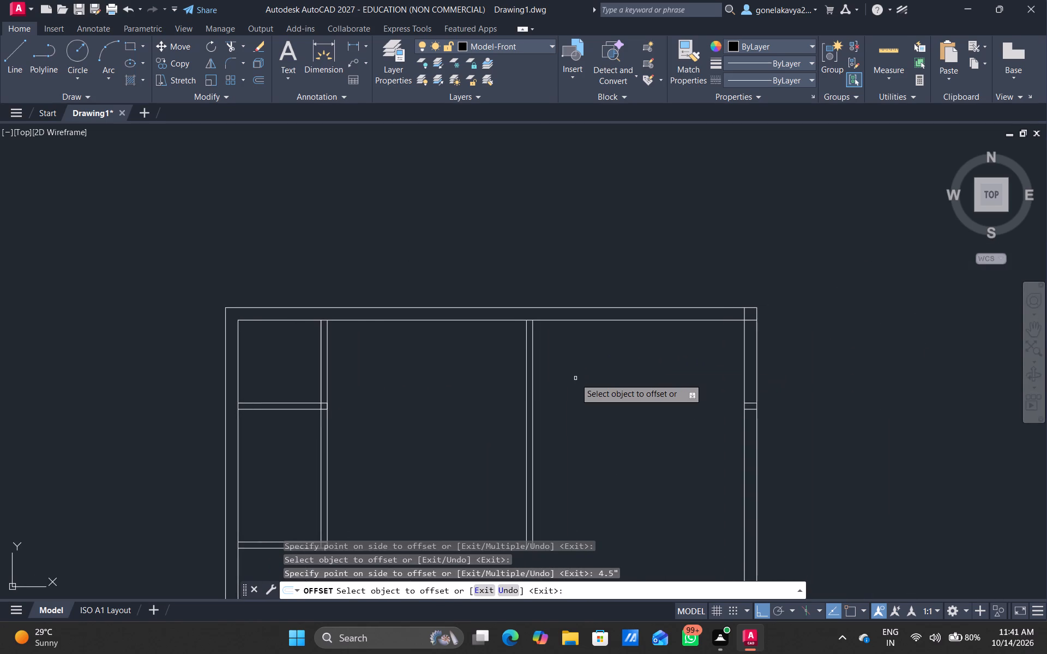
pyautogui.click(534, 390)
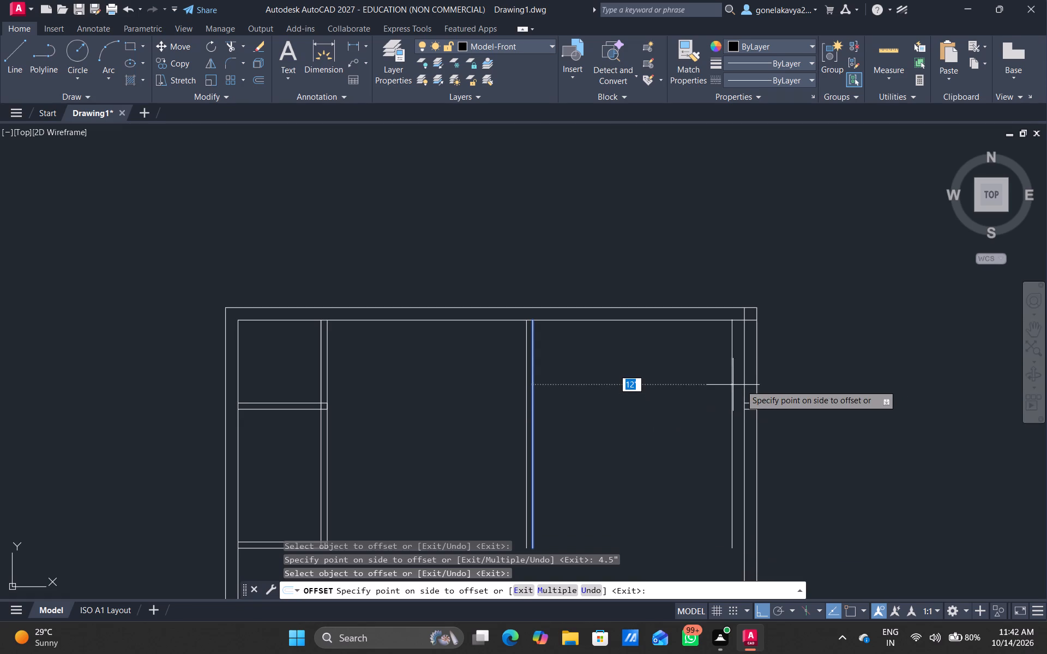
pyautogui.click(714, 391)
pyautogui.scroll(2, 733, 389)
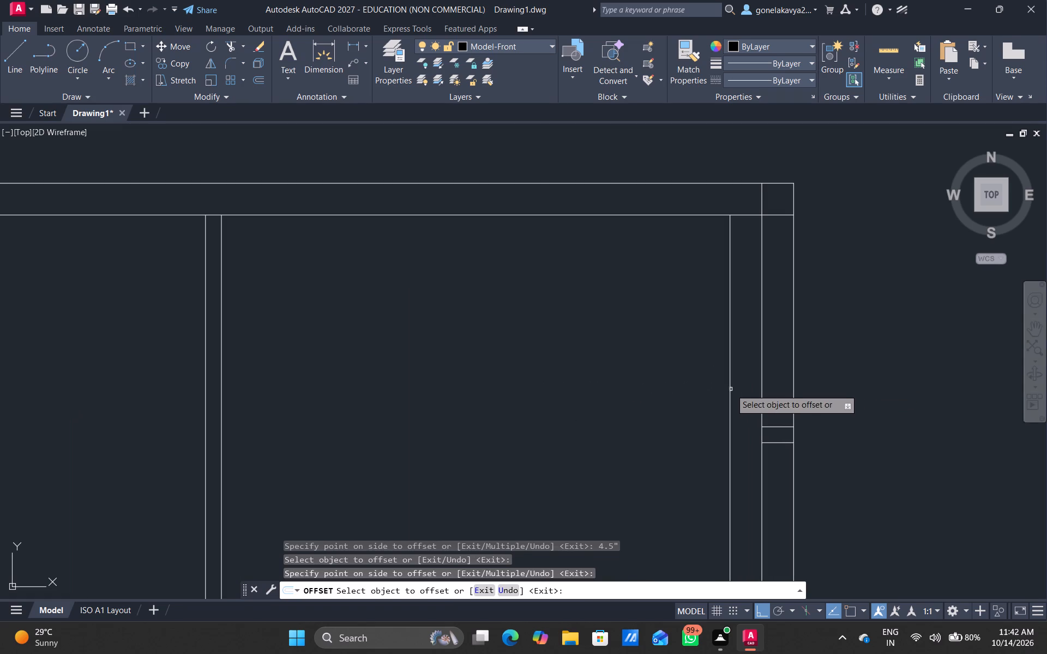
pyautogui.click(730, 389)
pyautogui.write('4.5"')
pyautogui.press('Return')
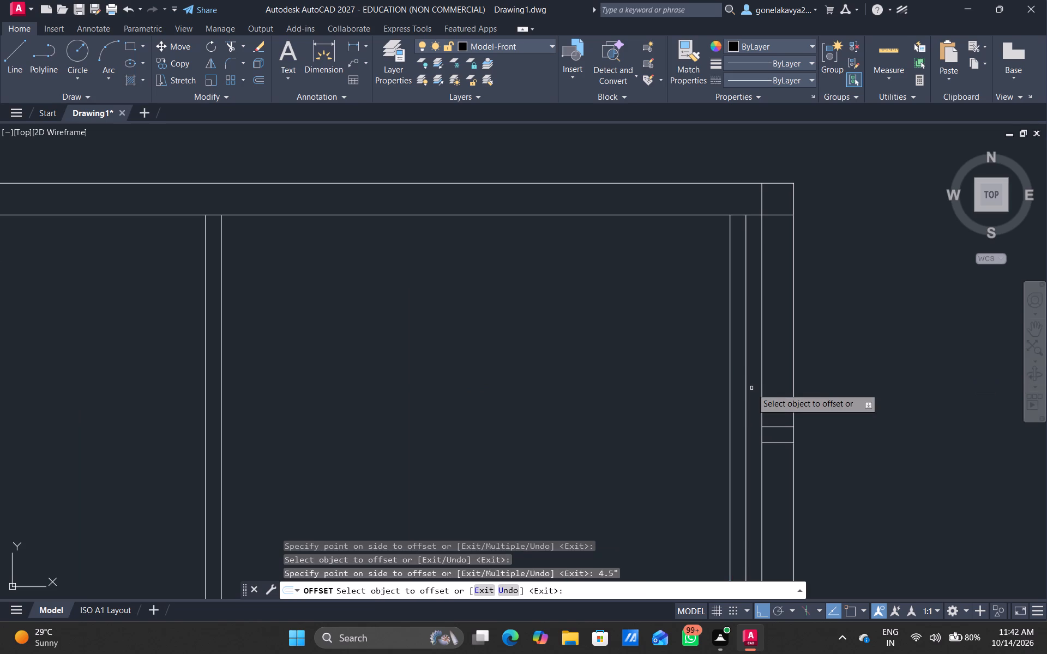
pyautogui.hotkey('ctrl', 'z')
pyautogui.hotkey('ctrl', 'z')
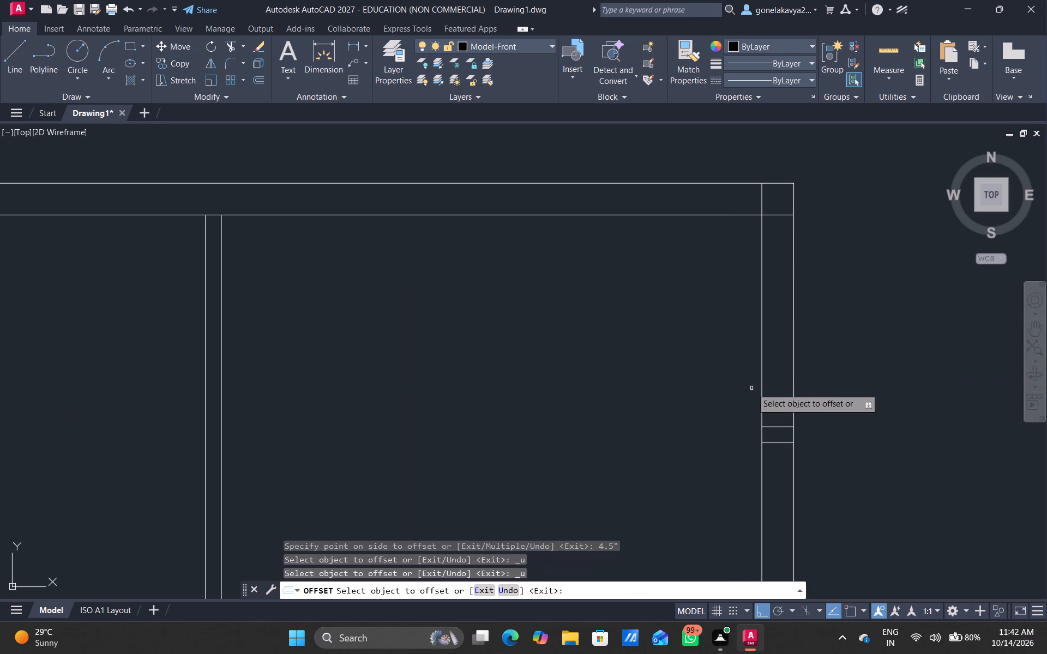
# Offset the top wall's inner line 10'0" downward, and offset the resulting line 4.5" down to form a horizontal partition.
pyautogui.scroll(-3, 671, 406)
pyautogui.moveTo(614, 441); pyautogui.dragTo(663, 369, button='middle')
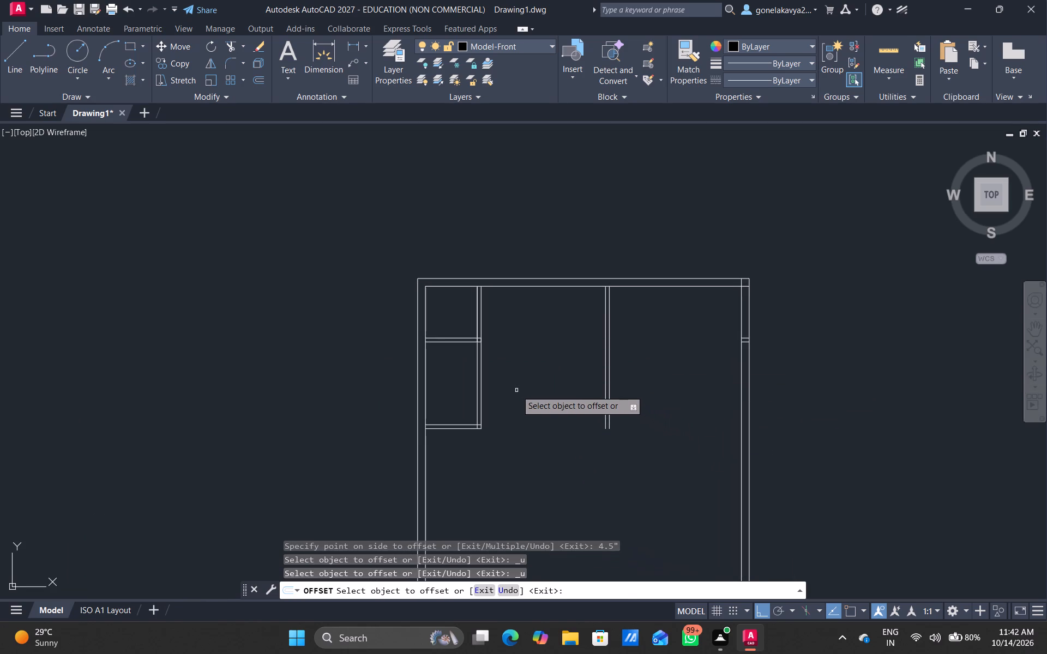
pyautogui.moveTo(516, 390); pyautogui.dragTo(543, 349, button='middle')
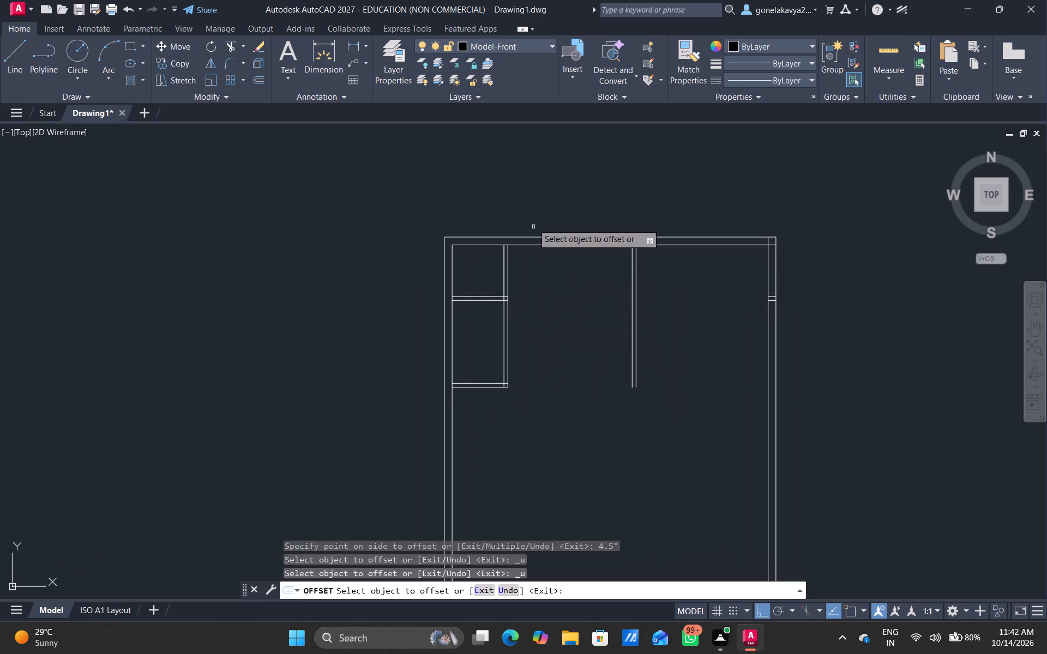
pyautogui.click(569, 245)
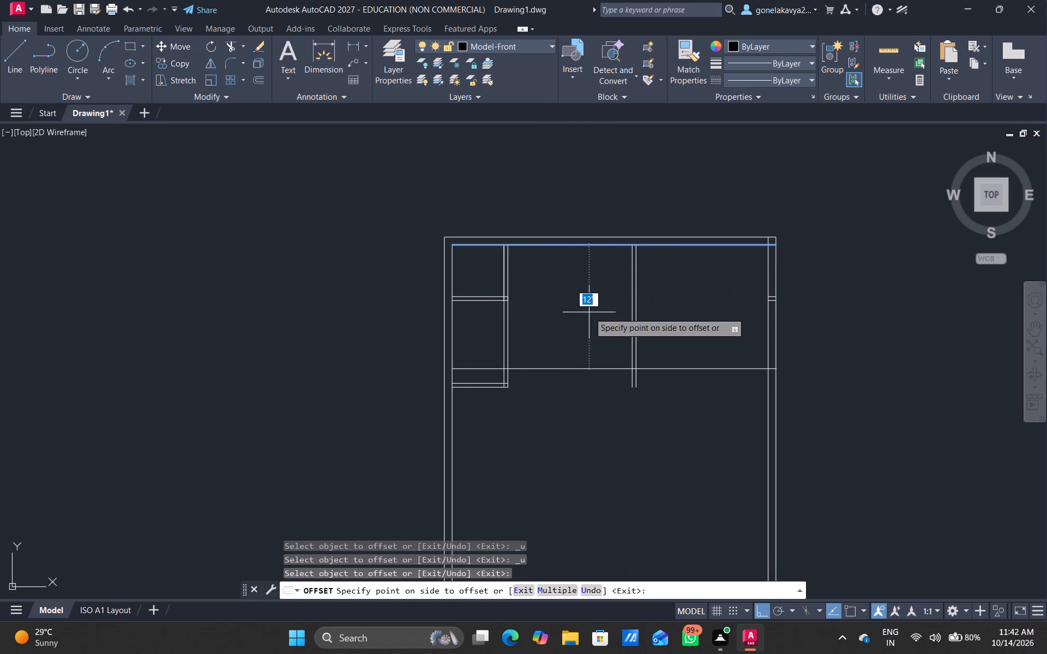
pyautogui.write('10\'0"')
pyautogui.press('Return')
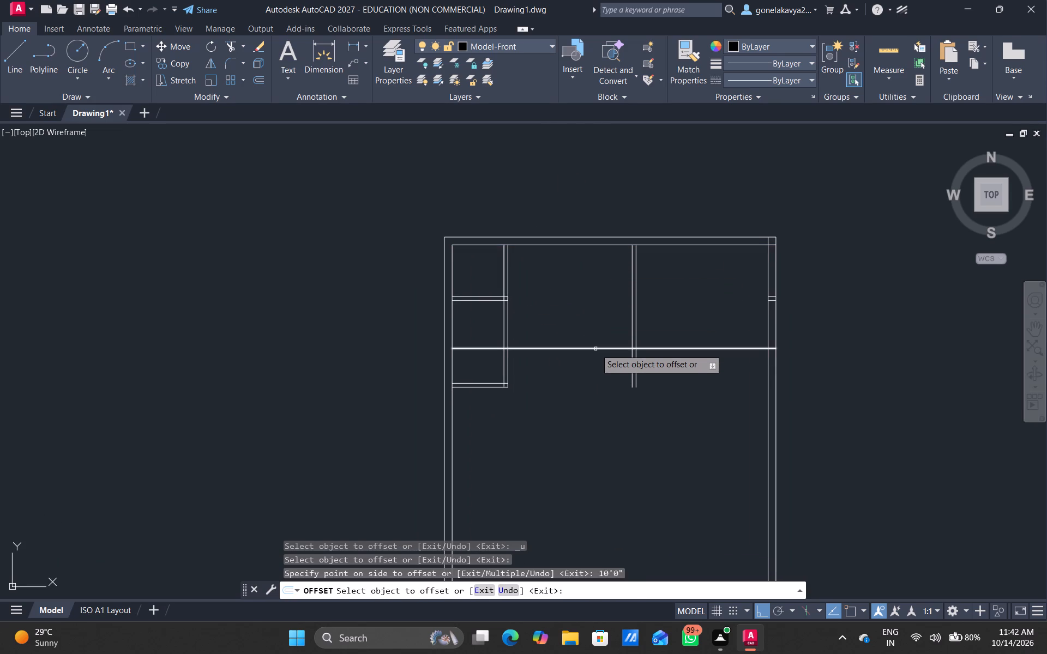
pyautogui.click(595, 349)
pyautogui.write('4.5"')
pyautogui.press('Return')
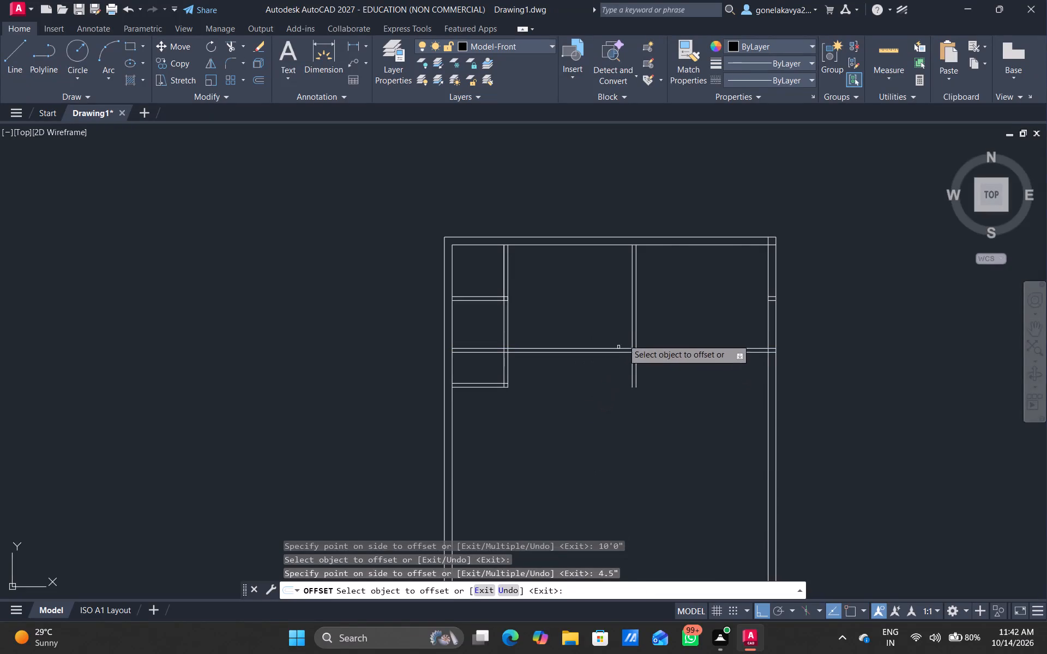
# Offset the top wall's inner line 14'0" downward for the top-right room.
pyautogui.scroll(1, 699, 320)
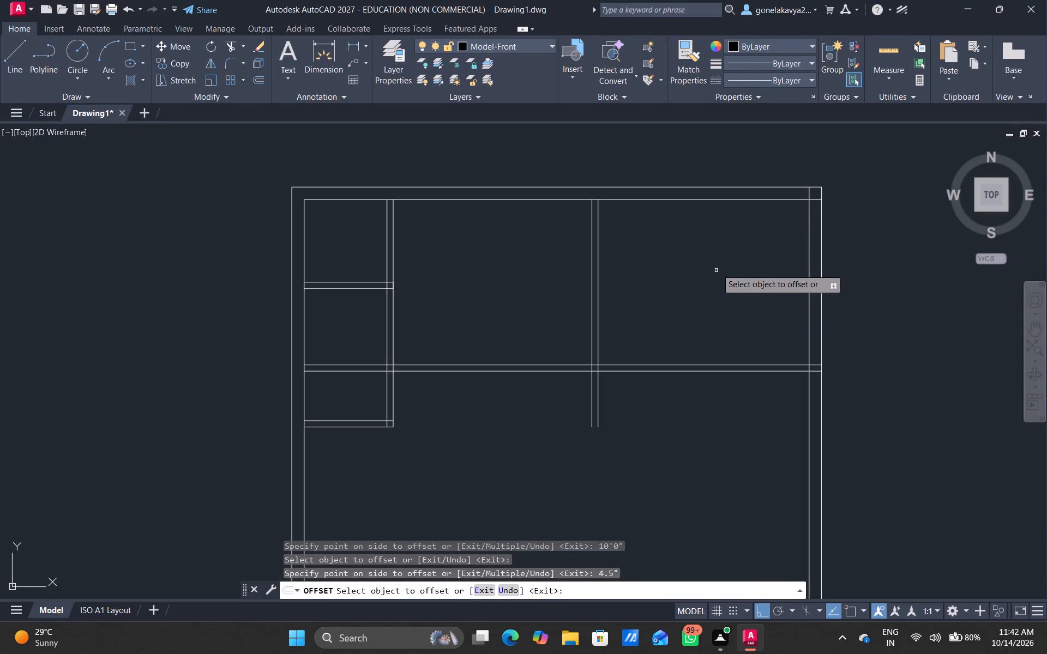
pyautogui.click(741, 199)
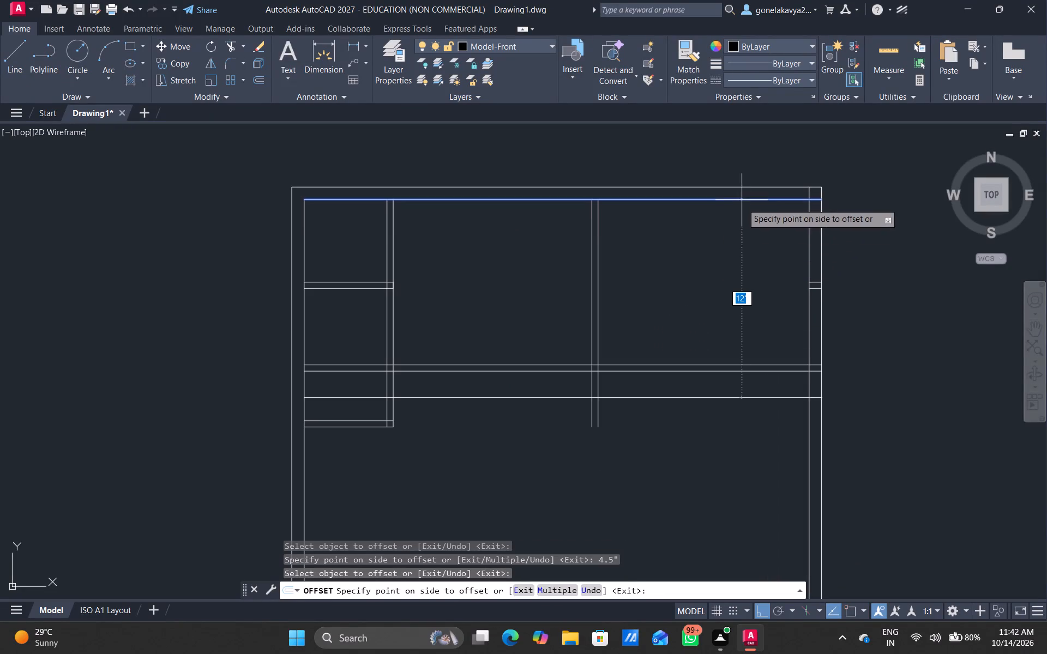
pyautogui.write('14')
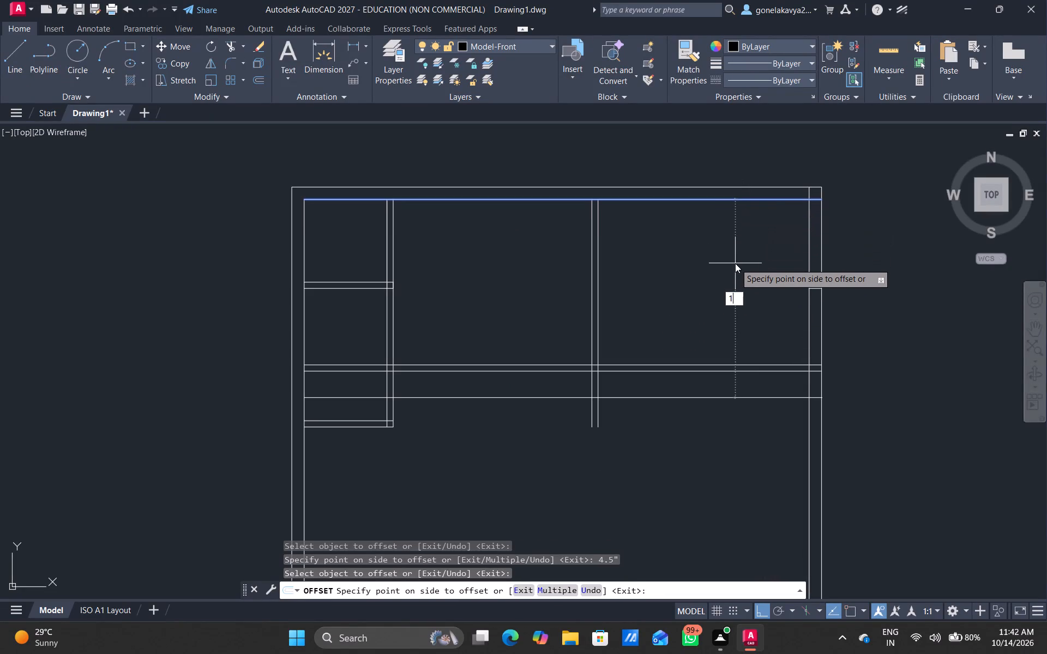
pyautogui.write('\'0"')
pyautogui.press('Return')
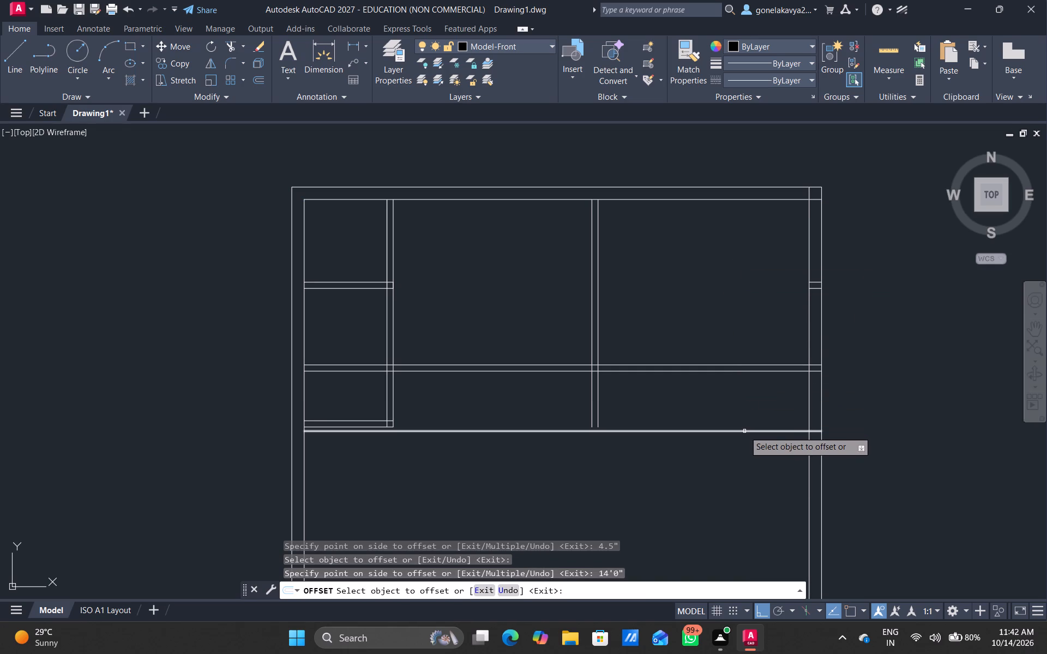
# Offset the top-right room's new lower line 4.5" downward to form a horizontal partition.
pyautogui.moveTo(744, 431); pyautogui.dragTo(741, 349, button='middle')
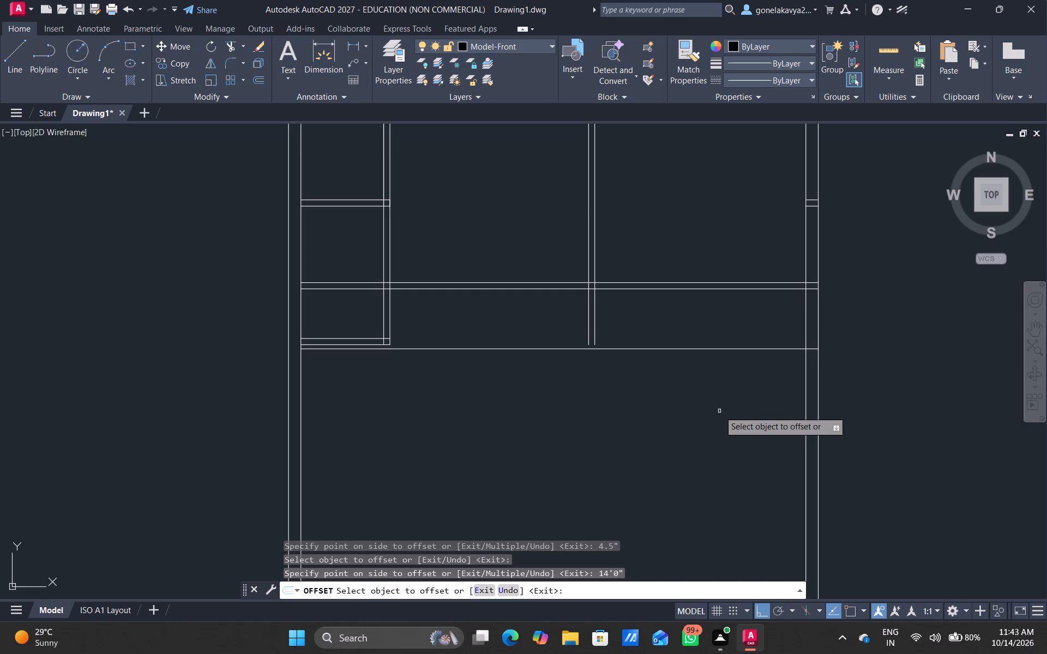
pyautogui.click(715, 348)
pyautogui.write('4.5"')
pyautogui.press('Return')
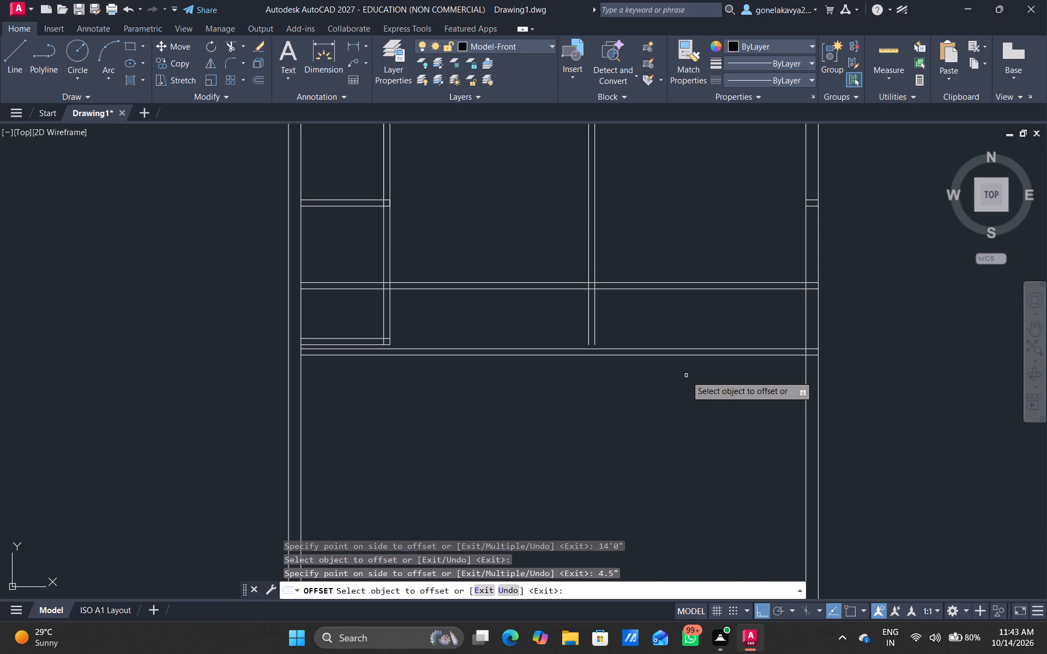
pyautogui.moveTo(686, 376); pyautogui.dragTo(694, 374, button='middle')
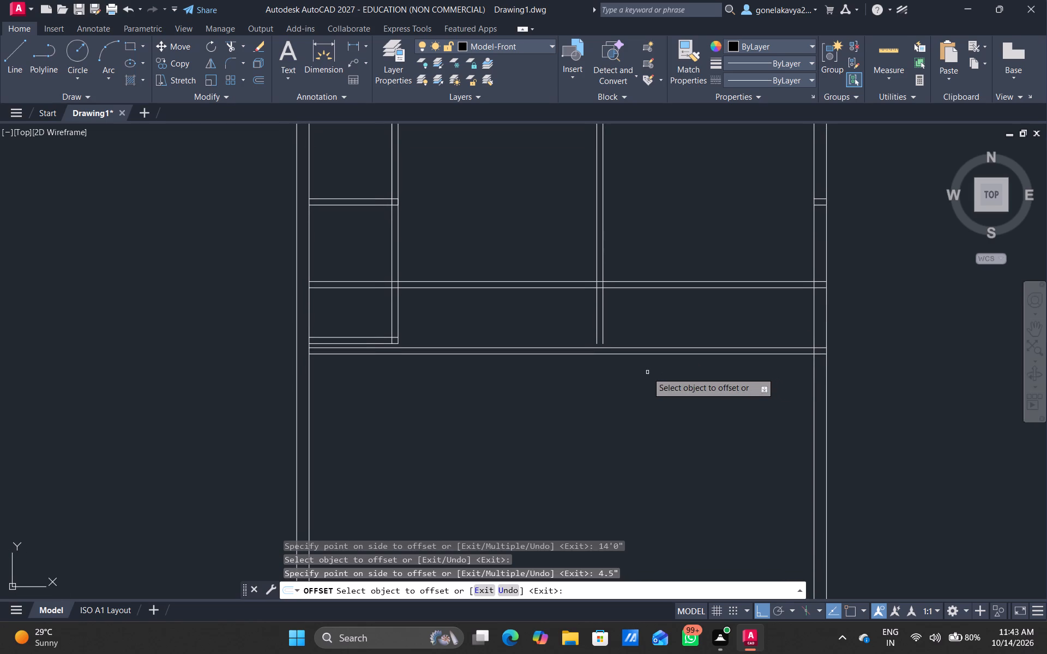
pyautogui.scroll(1, 647, 372)
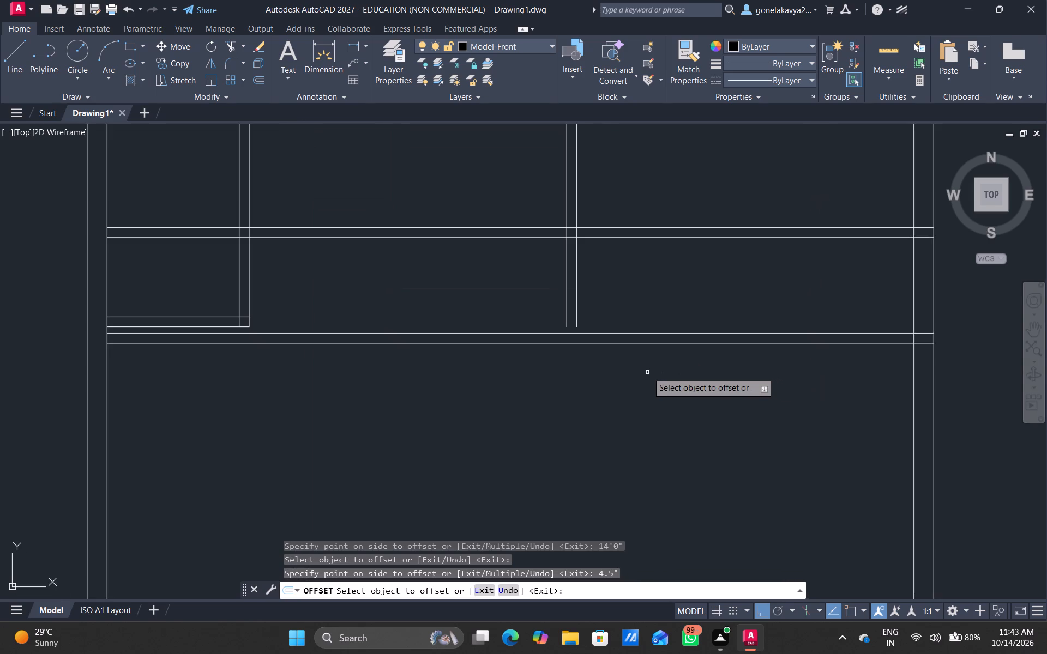
pyautogui.scroll(-2, 647, 372)
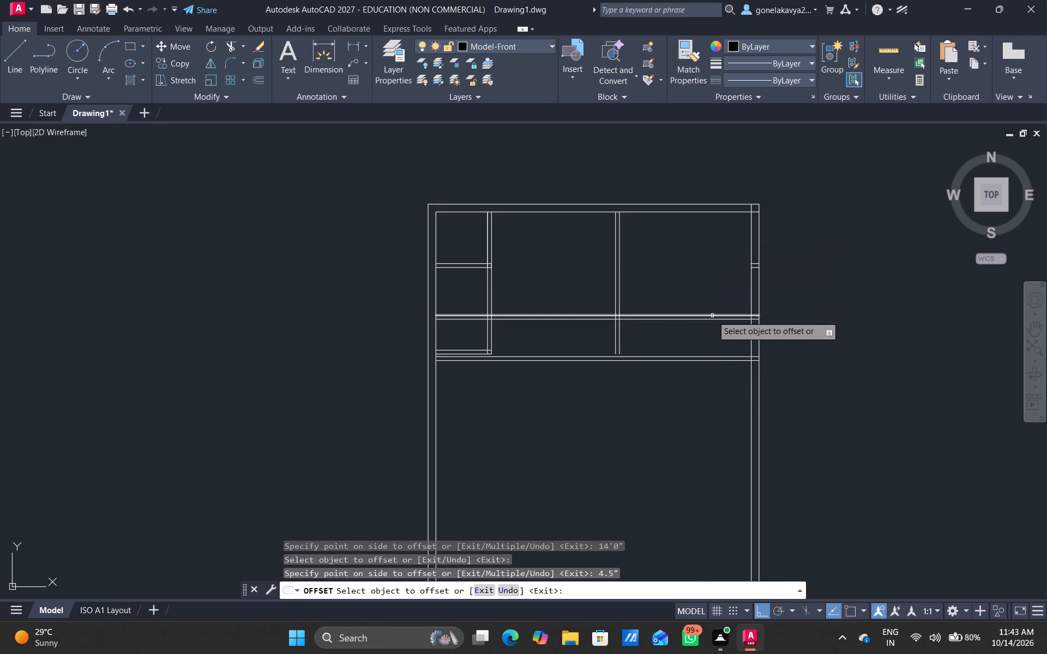
pyautogui.scroll(-1, 720, 347)
pyautogui.scroll(3, 633, 338)
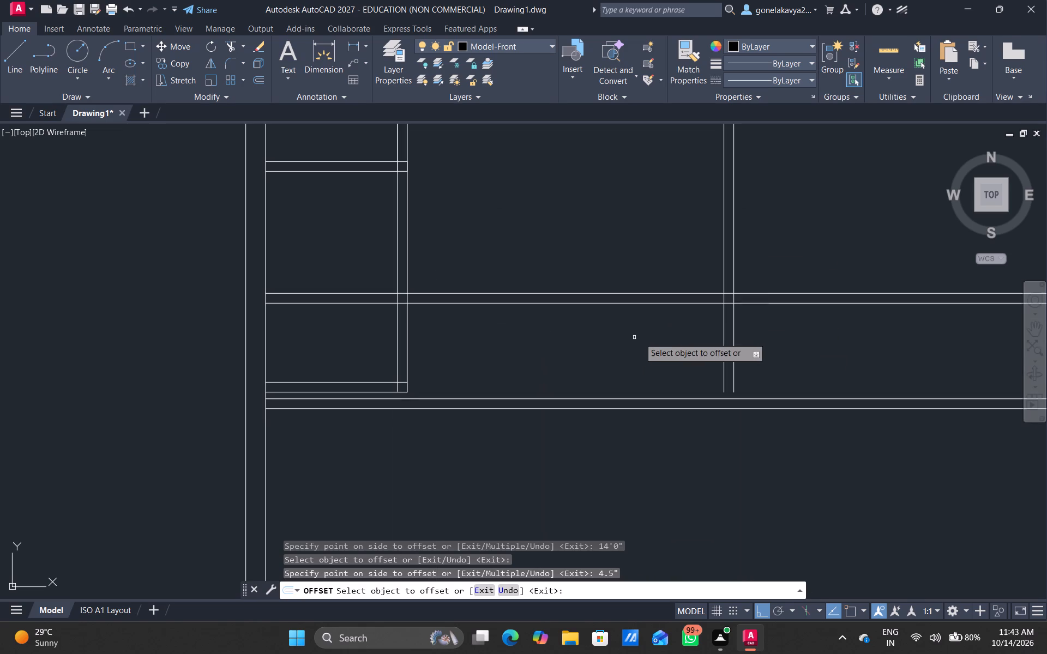
pyautogui.moveTo(641, 335); pyautogui.dragTo(544, 302, button='middle')
pyautogui.press('Escape')
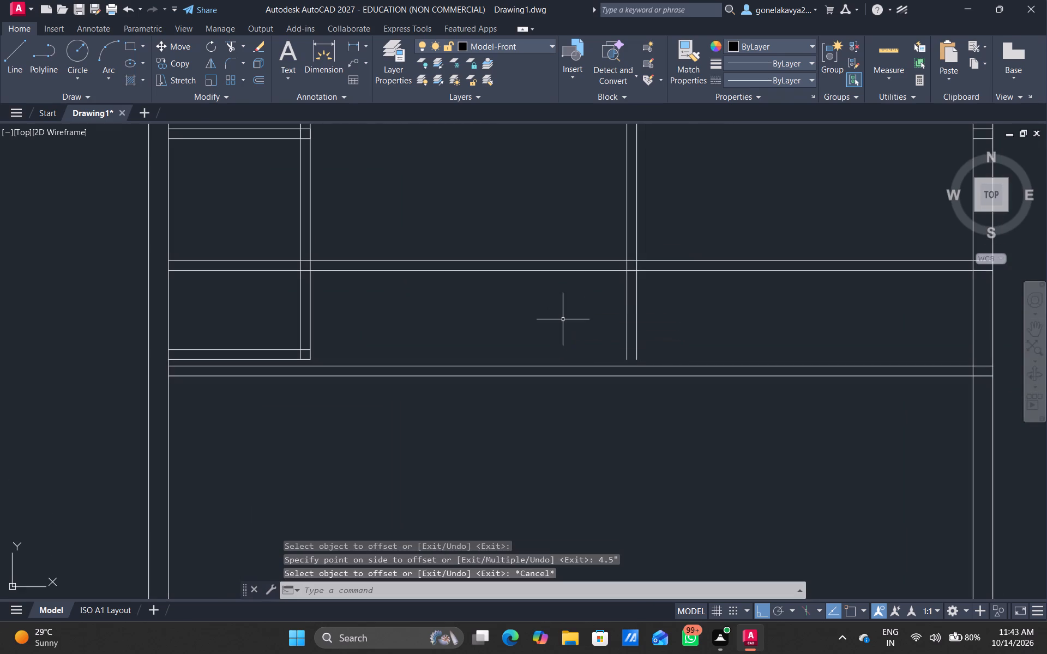
# Extend both lines of the middle vertical partition down to the upper line of the lowest horizontal partition.
pyautogui.write('EC')
pyautogui.press('BackSpace')
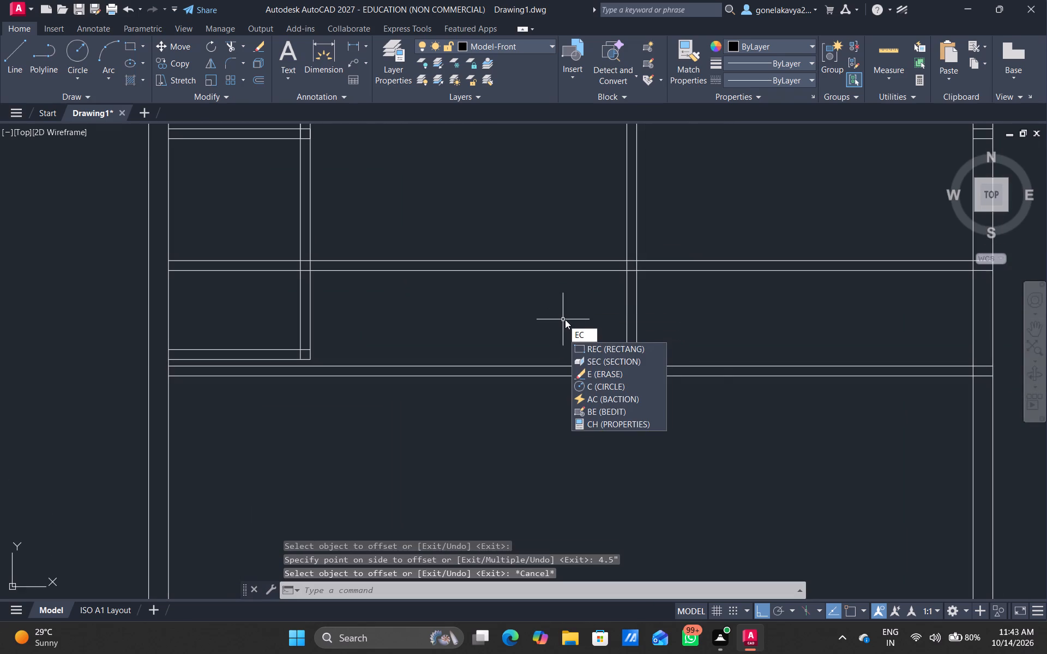
pyautogui.write('X')
pyautogui.press('space')
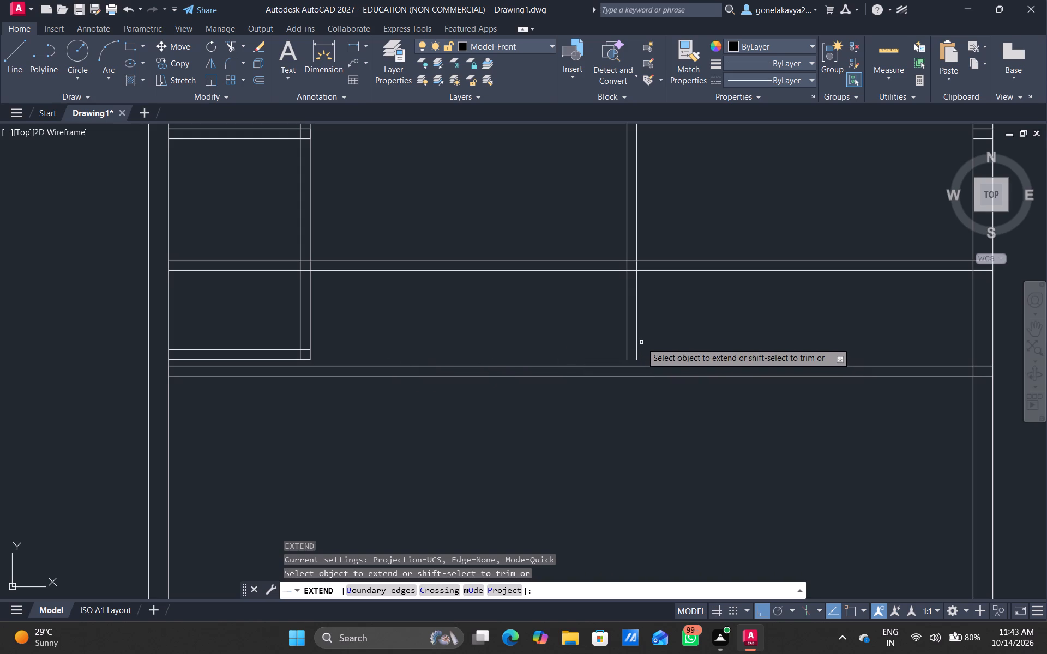
pyautogui.click(641, 342)
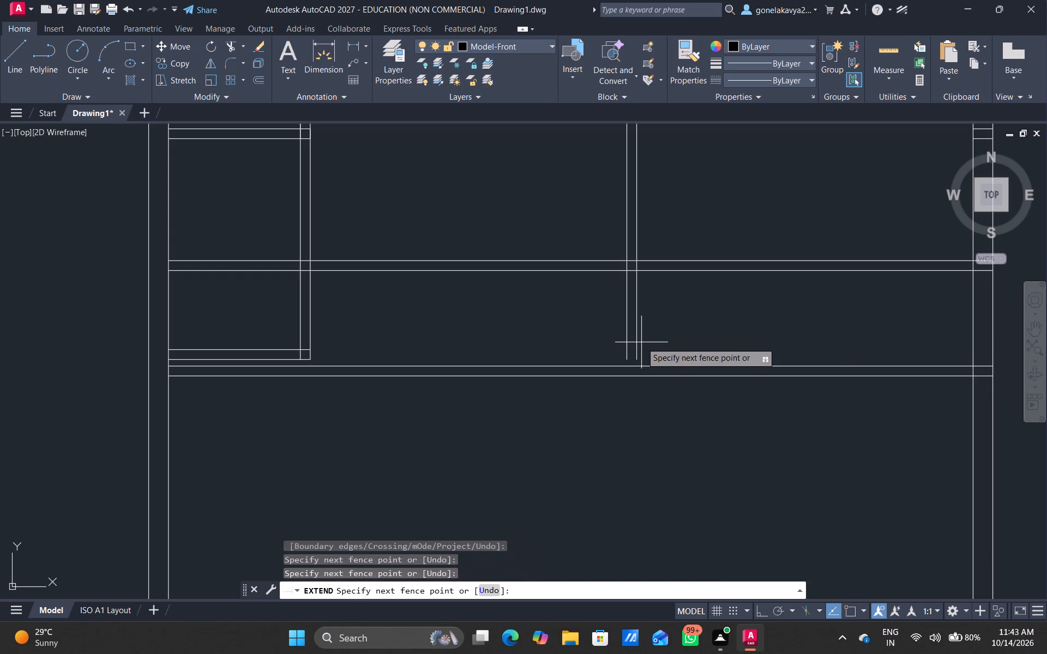
pyautogui.click(720, 297)
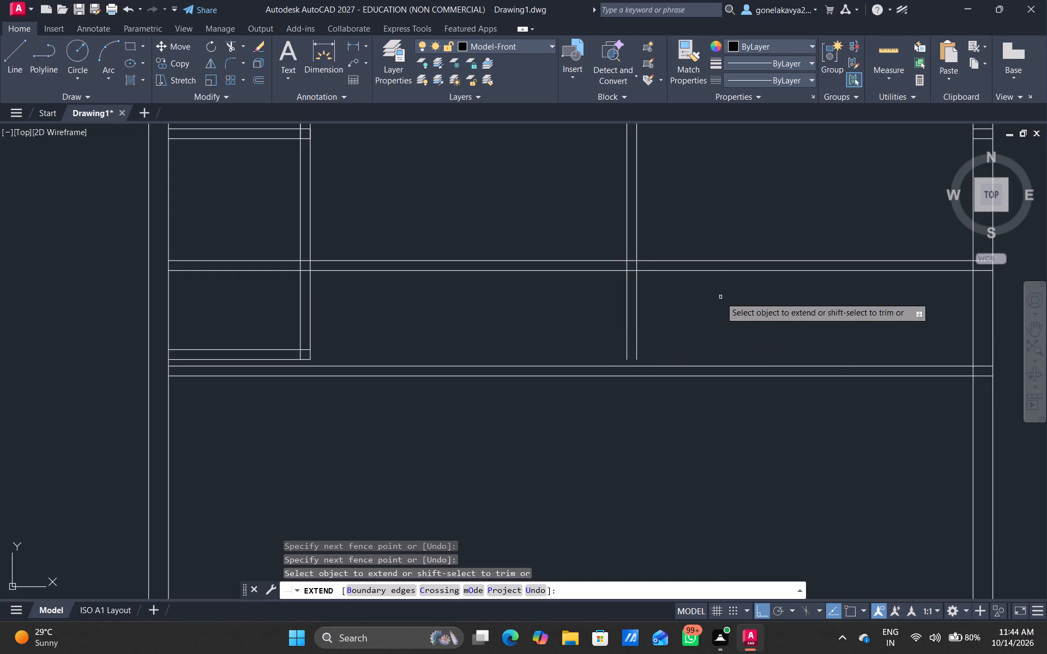
pyautogui.click(635, 334)
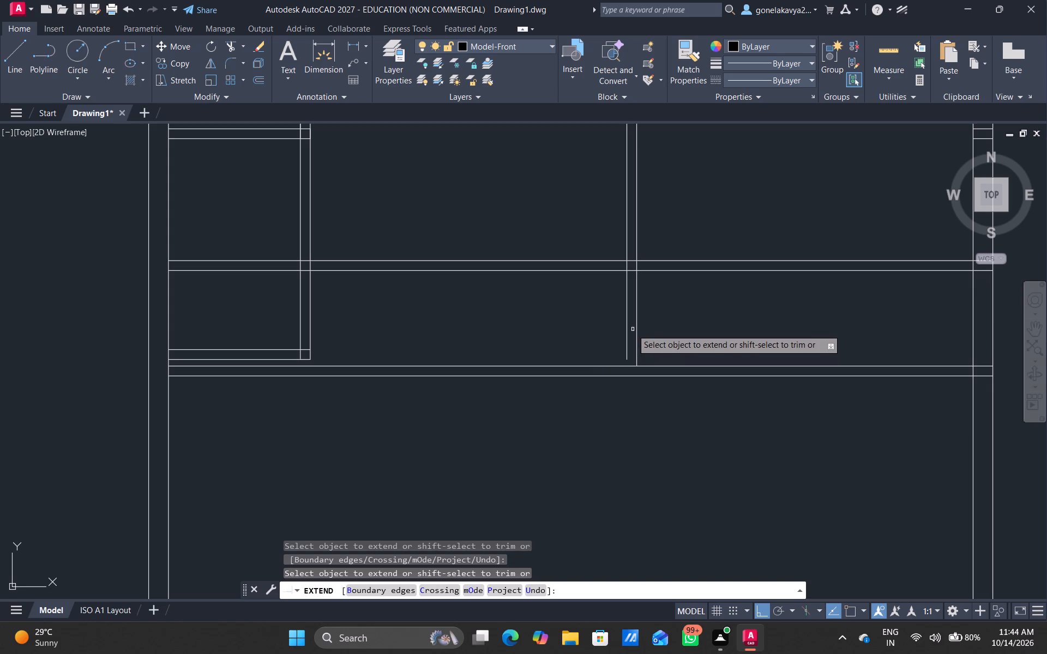
pyautogui.click(629, 326)
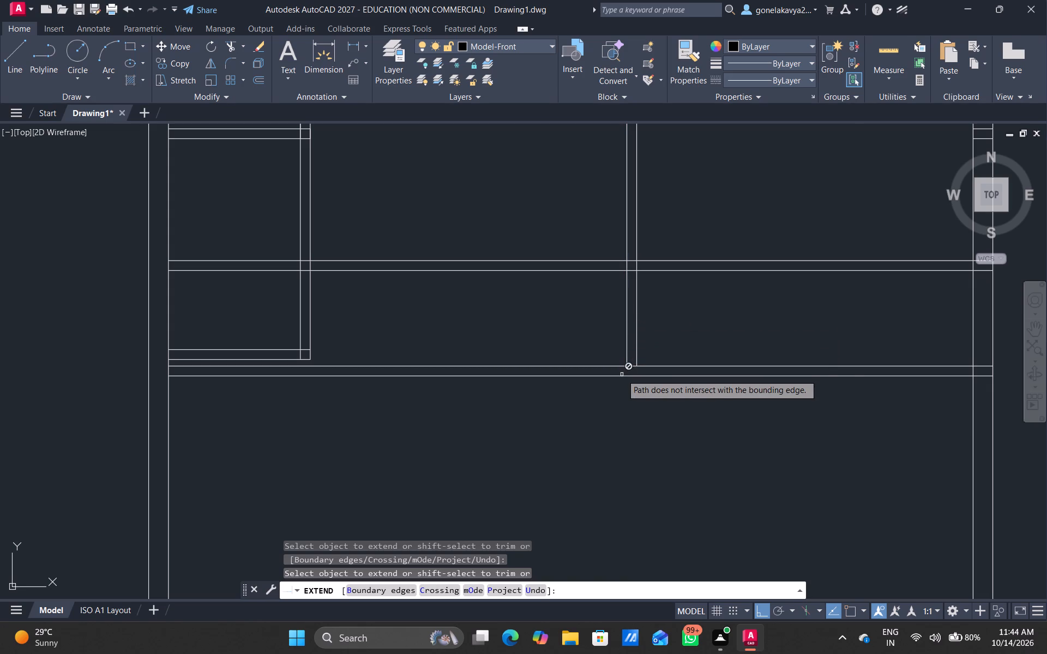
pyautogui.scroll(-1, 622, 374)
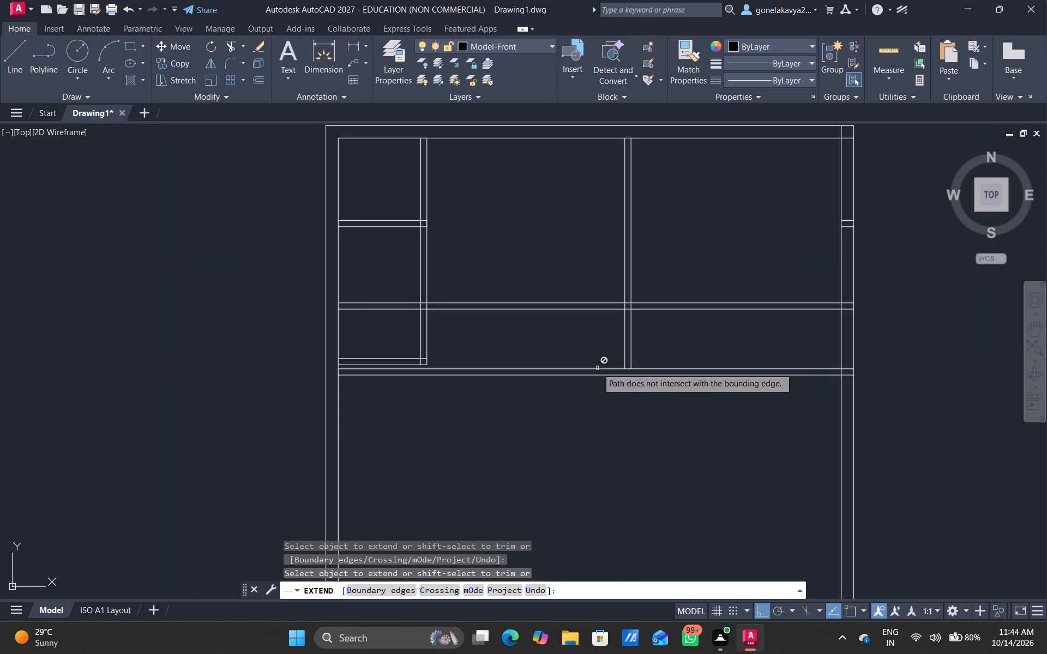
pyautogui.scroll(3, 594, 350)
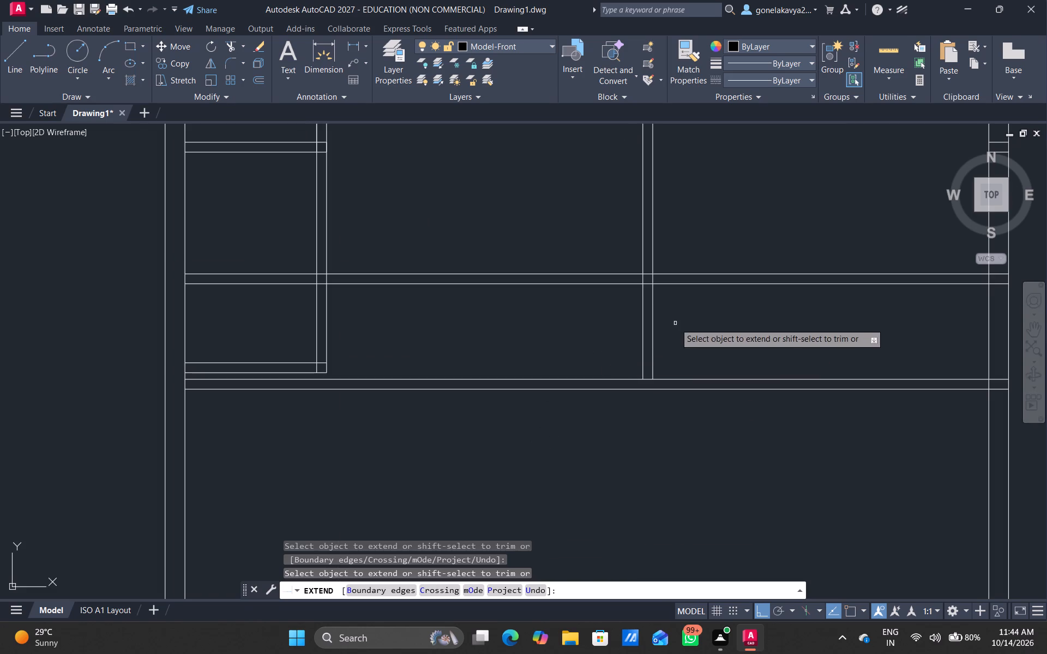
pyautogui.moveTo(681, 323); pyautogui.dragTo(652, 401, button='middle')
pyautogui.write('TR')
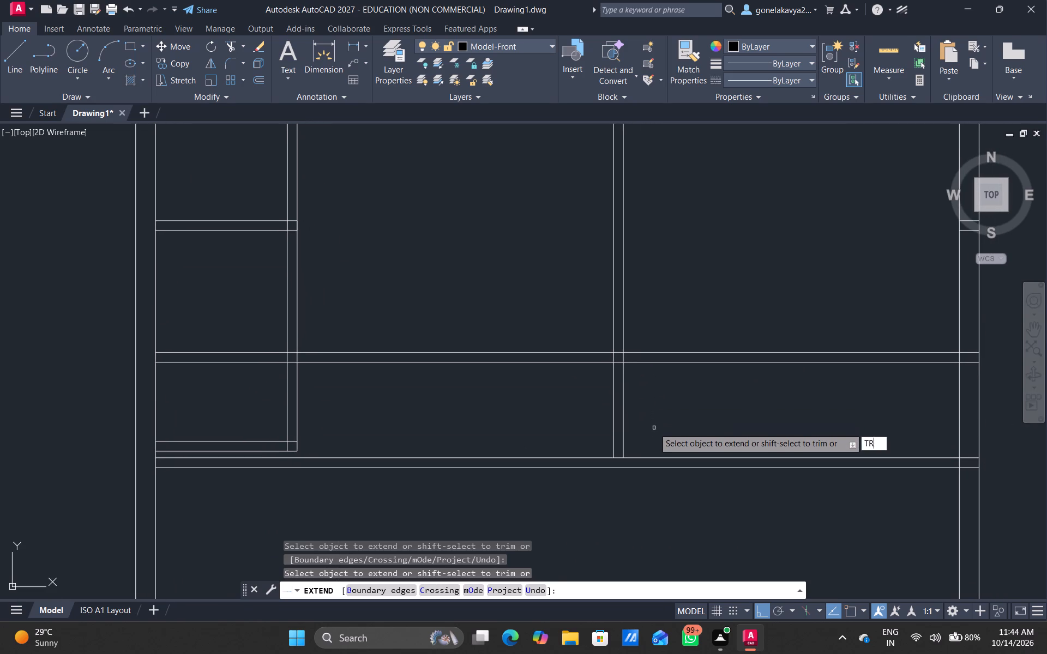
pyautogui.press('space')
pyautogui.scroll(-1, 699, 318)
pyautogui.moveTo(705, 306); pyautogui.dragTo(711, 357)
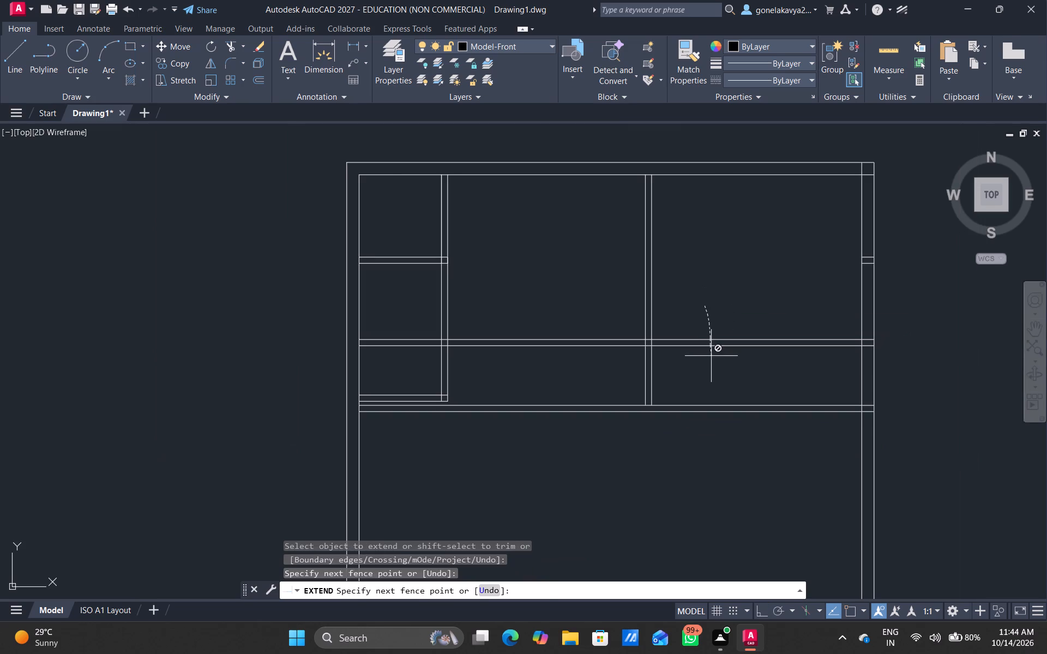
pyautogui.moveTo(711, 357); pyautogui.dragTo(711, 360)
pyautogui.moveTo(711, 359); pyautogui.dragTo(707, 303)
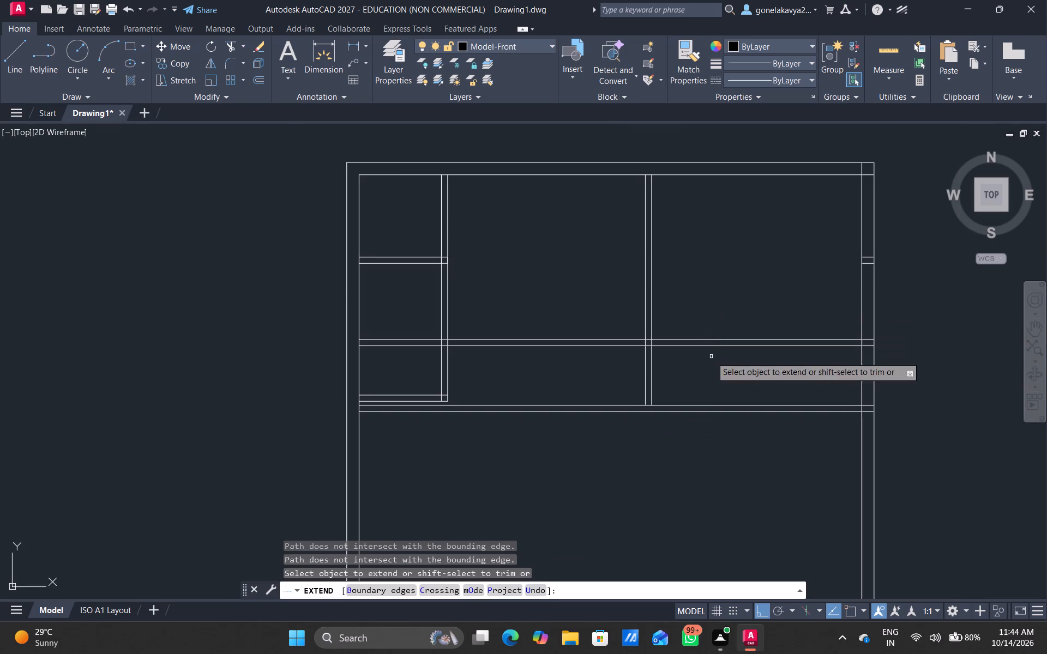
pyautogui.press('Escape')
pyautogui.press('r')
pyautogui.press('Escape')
# Trim the upper full-width horizontal partition's two lines between the middle partition and the right outer wall.
pyautogui.write('TR')
pyautogui.press('space')
pyautogui.moveTo(711, 356); pyautogui.dragTo(707, 313)
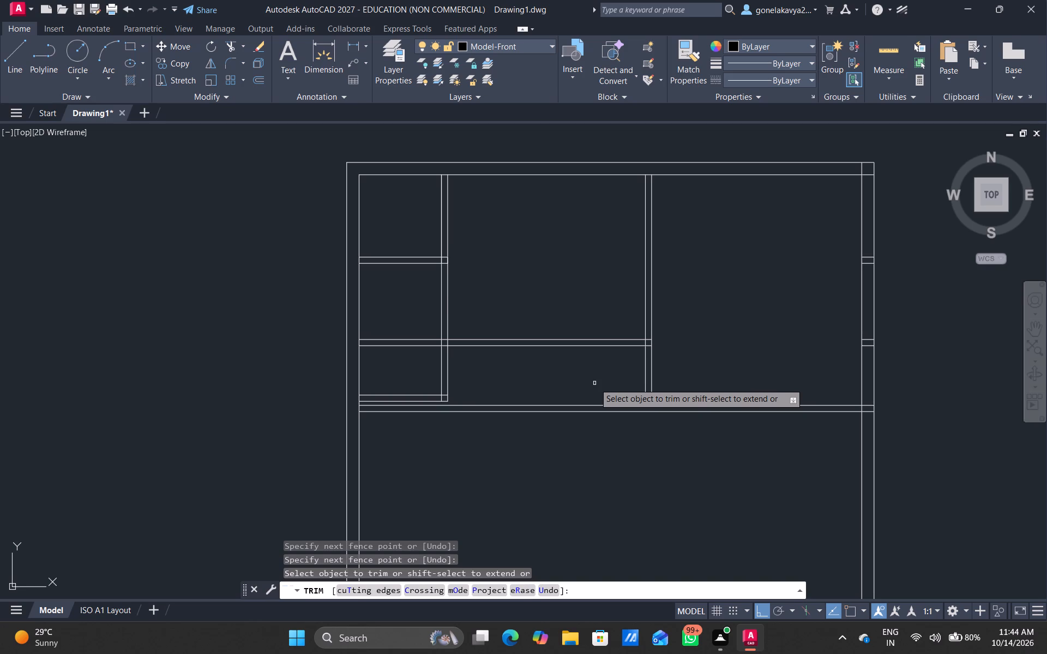
pyautogui.scroll(-2, 593, 383)
pyautogui.scroll(1, 550, 369)
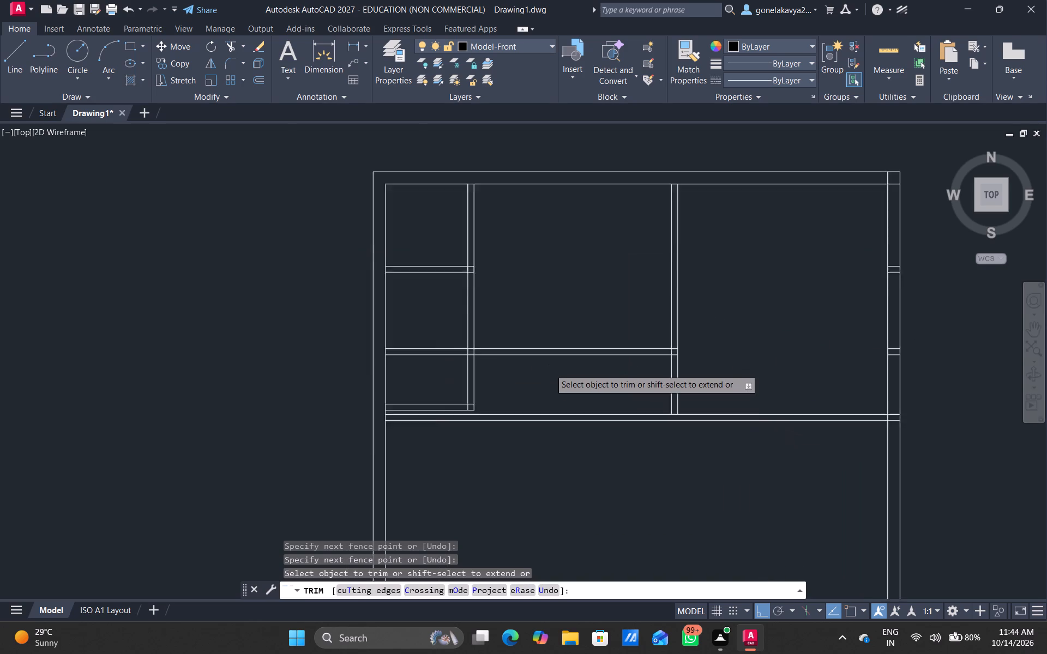
pyautogui.scroll(1, 550, 369)
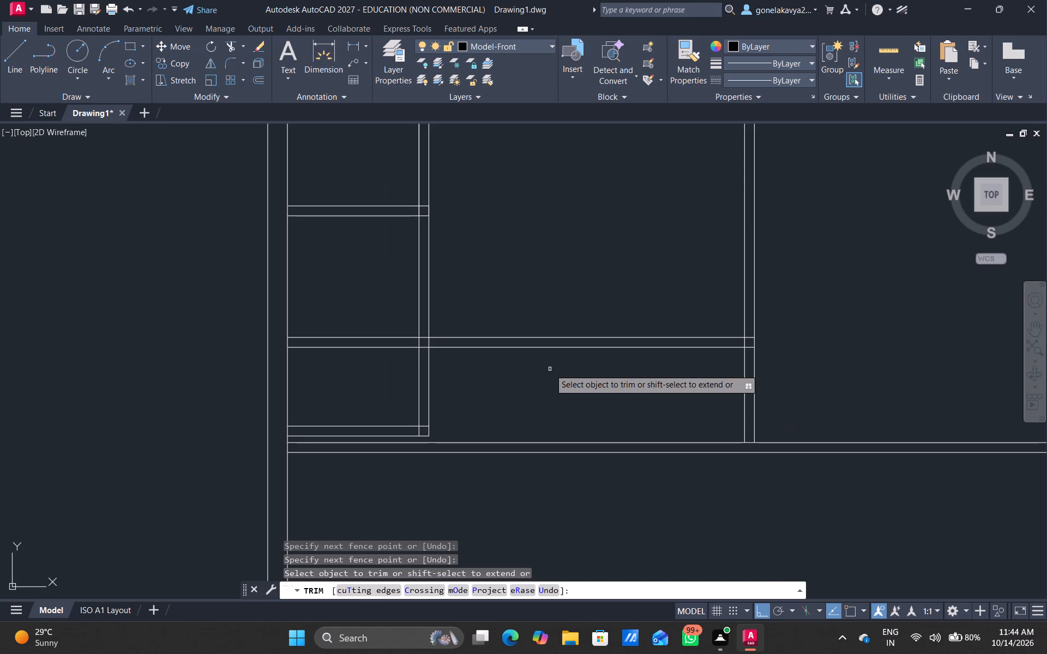
pyautogui.scroll(1, 550, 369)
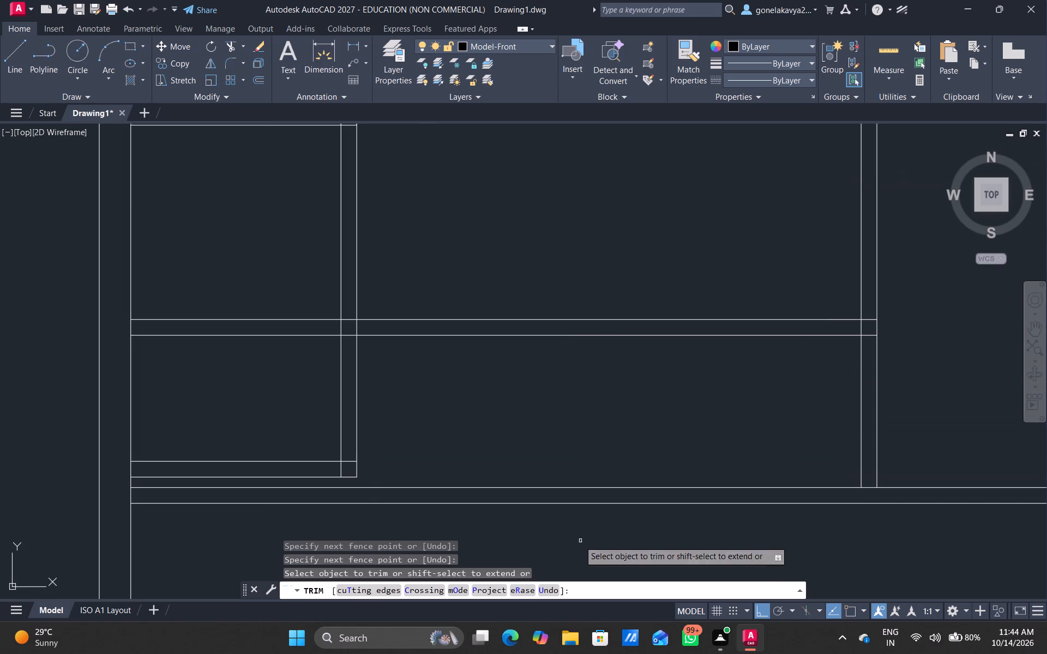
pyautogui.scroll(-2, 559, 441)
pyautogui.scroll(1, 518, 459)
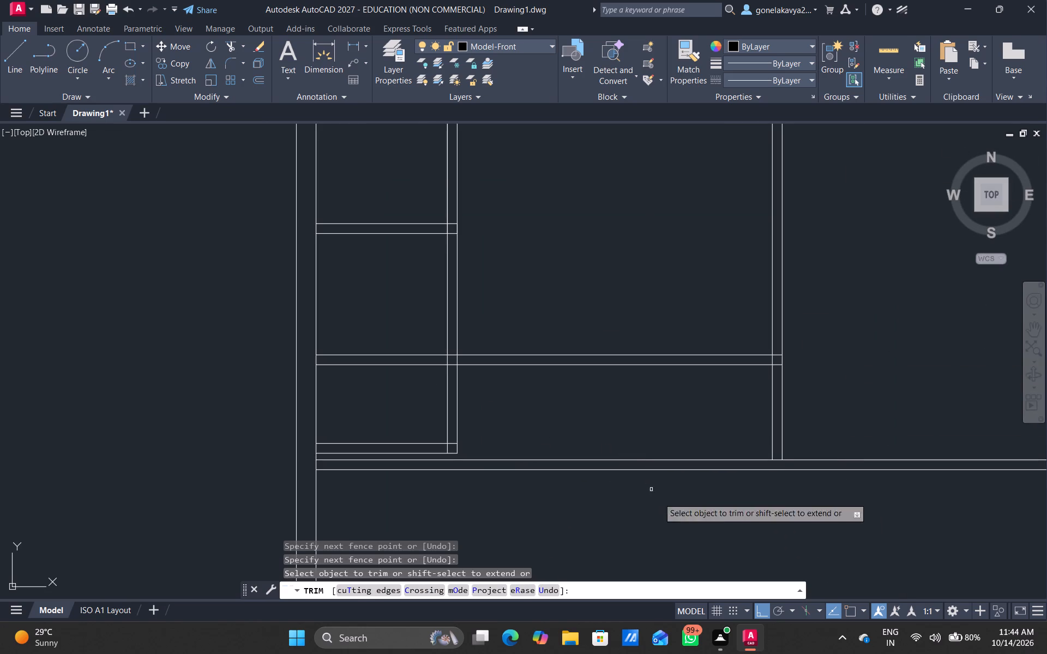
pyautogui.moveTo(743, 507); pyautogui.dragTo(656, 397, button='middle')
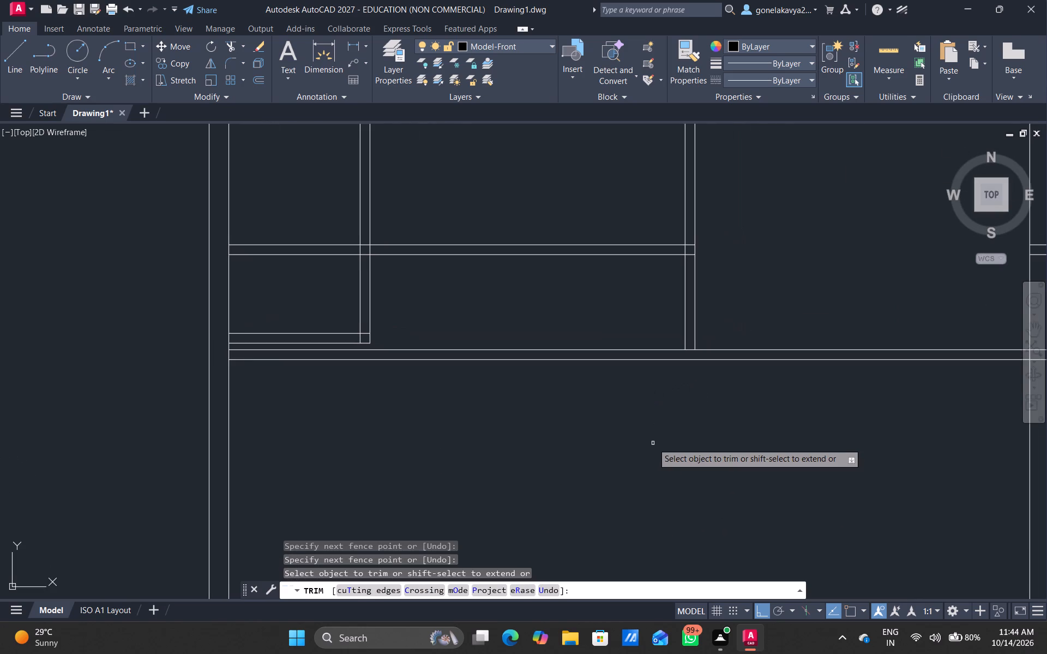
pyautogui.press('Escape')
# Extend both middle partition lines through to the bottom line of the lowest horizontal partition.
pyautogui.write('EC')
pyautogui.press('BackSpace')
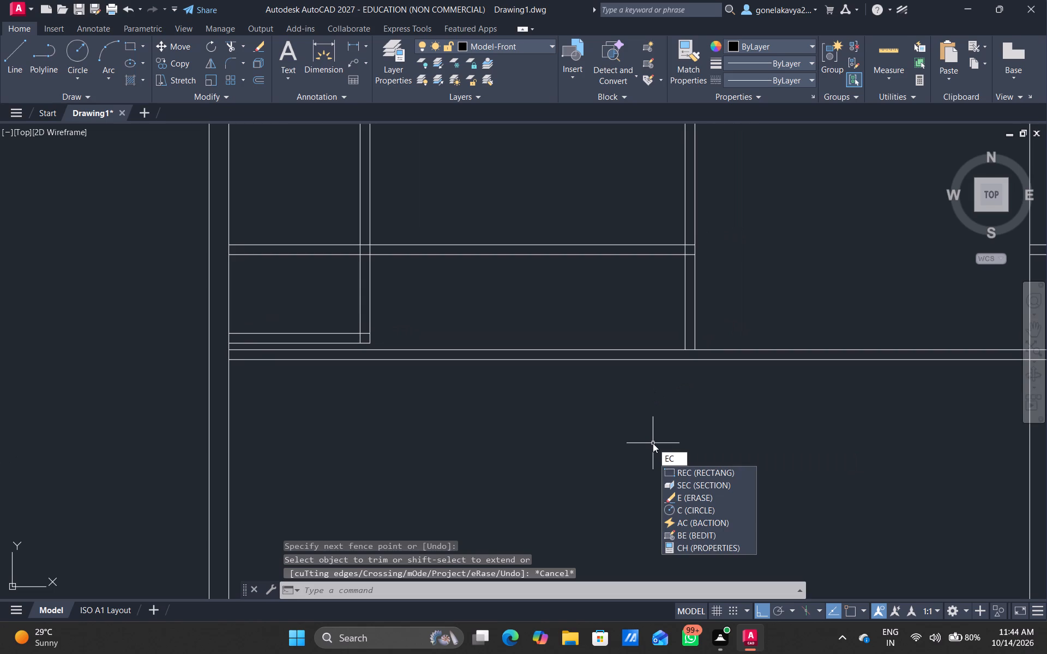
pyautogui.write('X')
pyautogui.press('space')
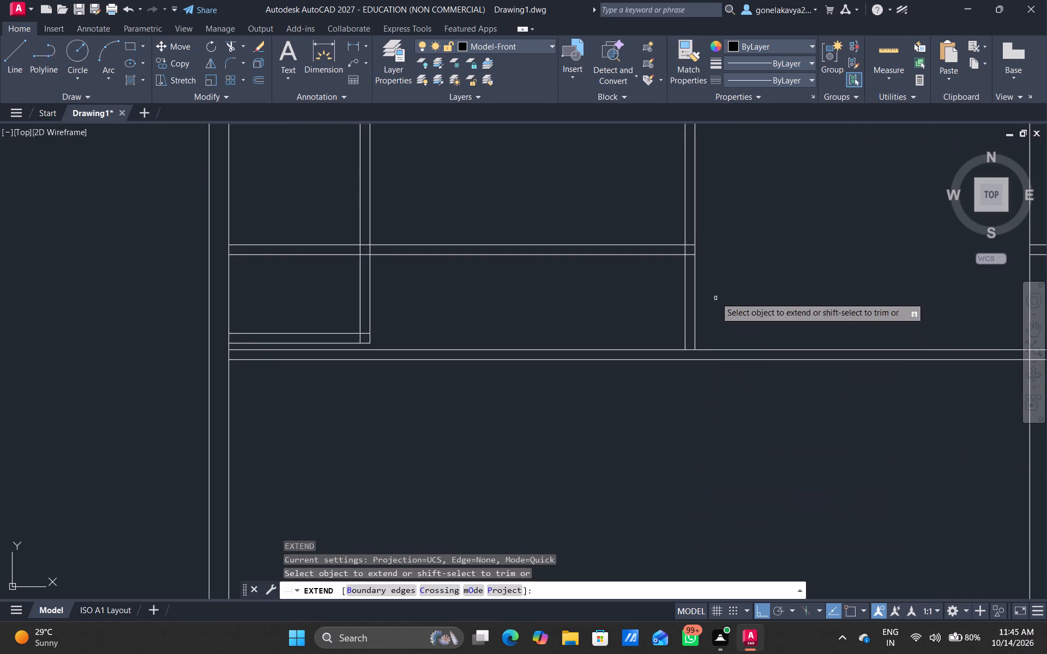
pyautogui.click(696, 316)
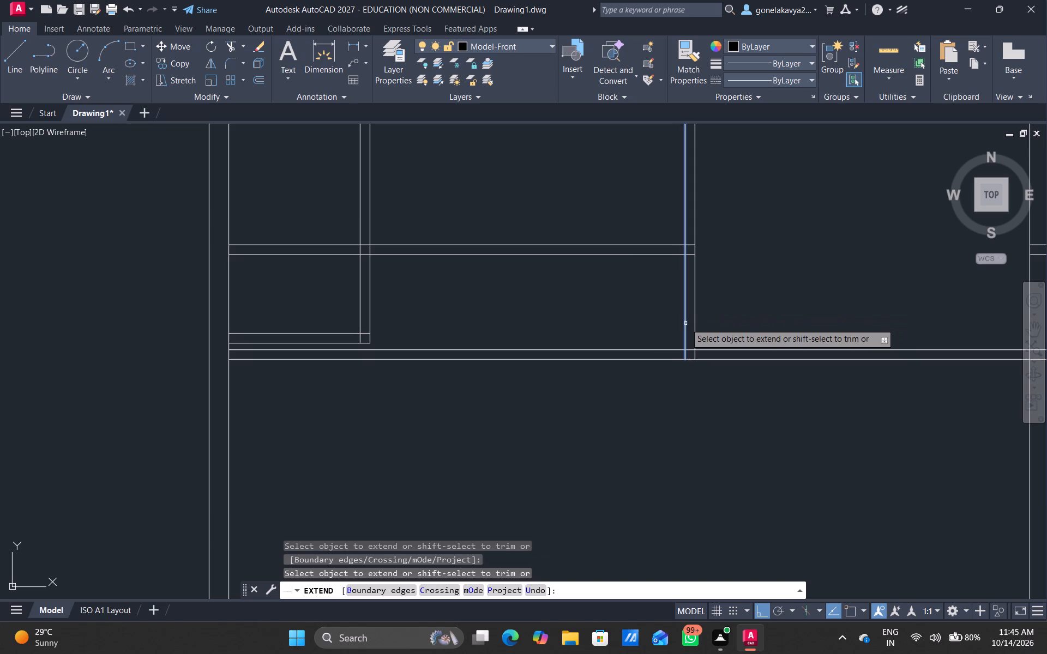
pyautogui.click(685, 323)
pyautogui.press('Escape')
# Trim the lowest horizontal partition's lines left of the middle partition, and the partition lines above it inside the lower left room.
pyautogui.write('TR')
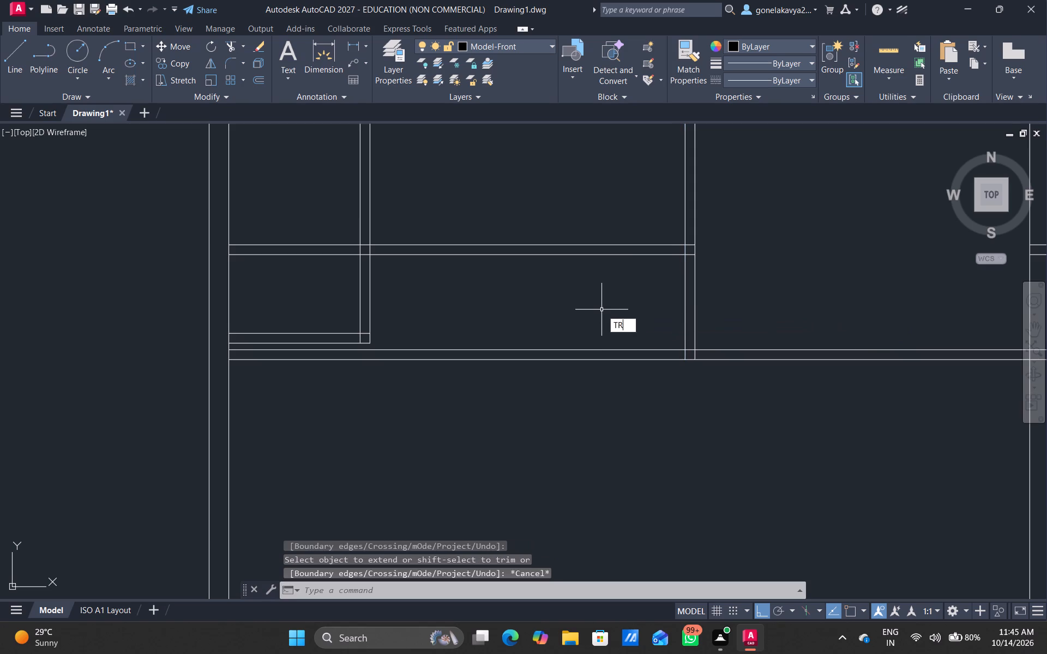
pyautogui.press('space')
pyautogui.moveTo(601, 310); pyautogui.dragTo(601, 390)
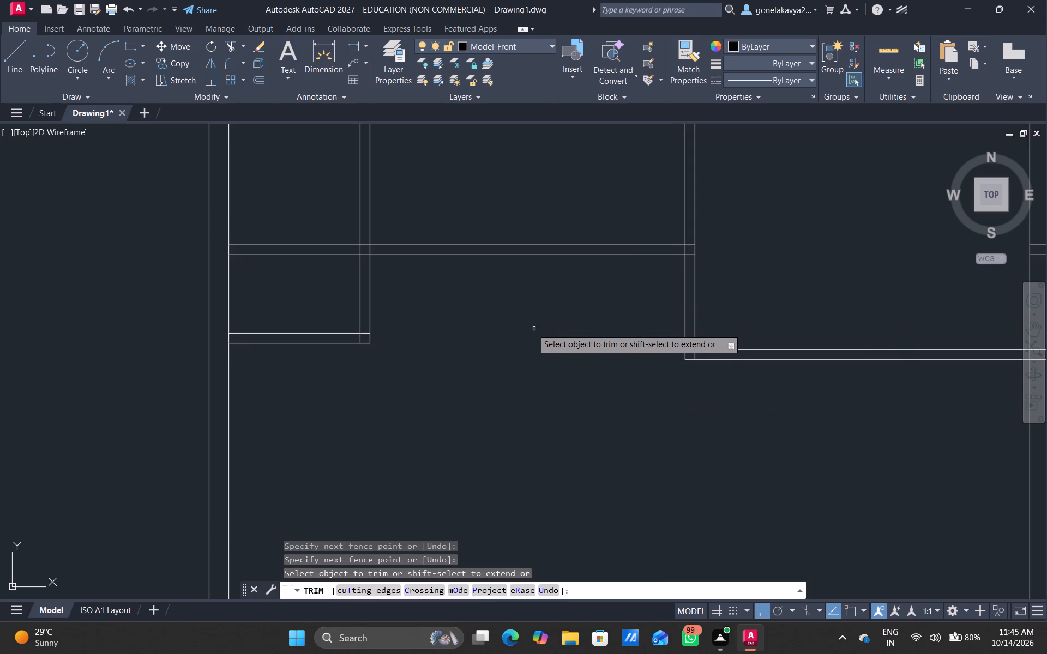
pyautogui.moveTo(527, 311); pyautogui.dragTo(527, 410, button='middle')
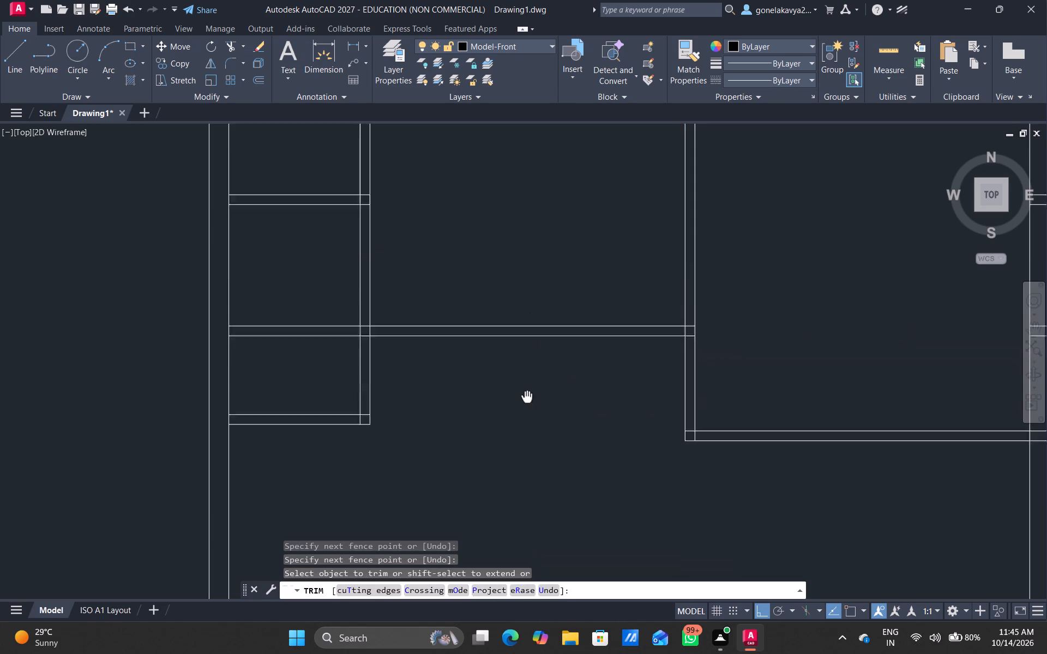
pyautogui.moveTo(527, 410); pyautogui.dragTo(578, 437, button='middle')
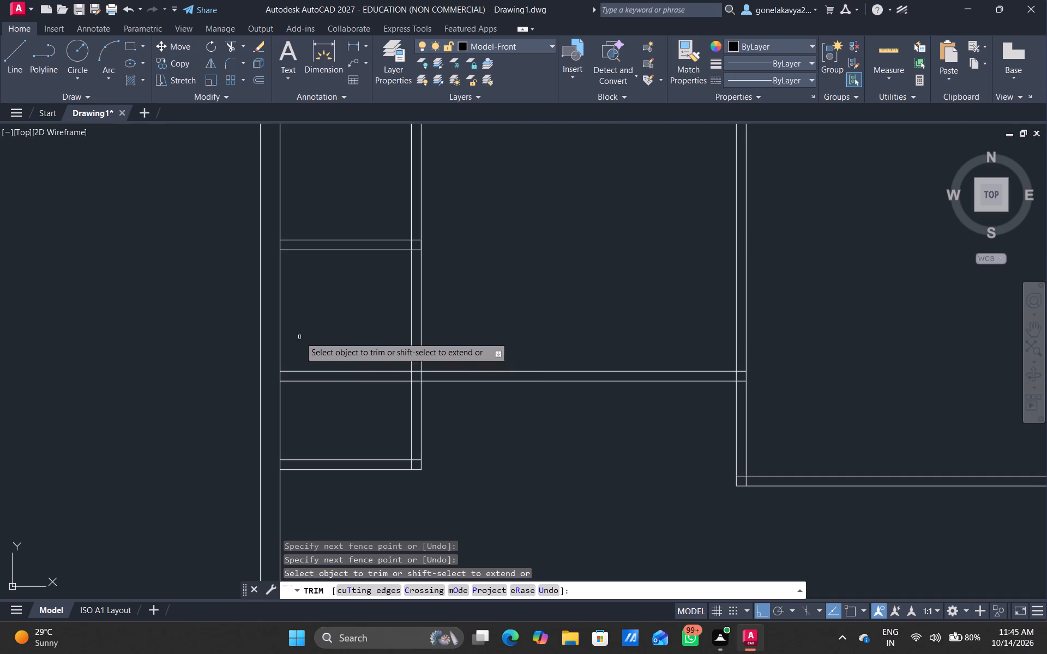
pyautogui.moveTo(348, 347); pyautogui.dragTo(348, 411)
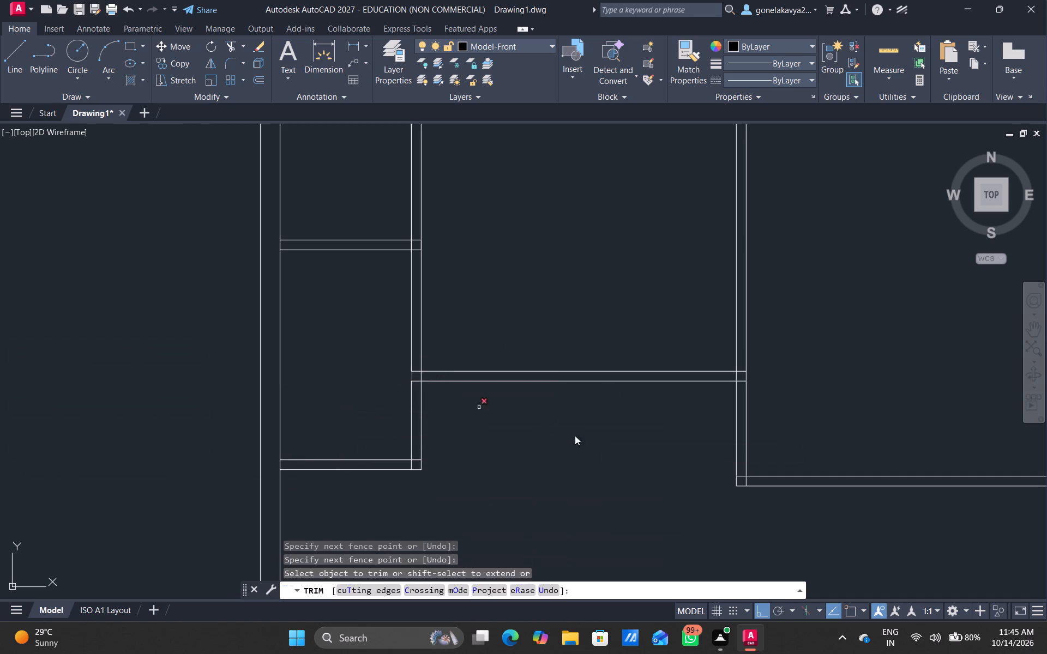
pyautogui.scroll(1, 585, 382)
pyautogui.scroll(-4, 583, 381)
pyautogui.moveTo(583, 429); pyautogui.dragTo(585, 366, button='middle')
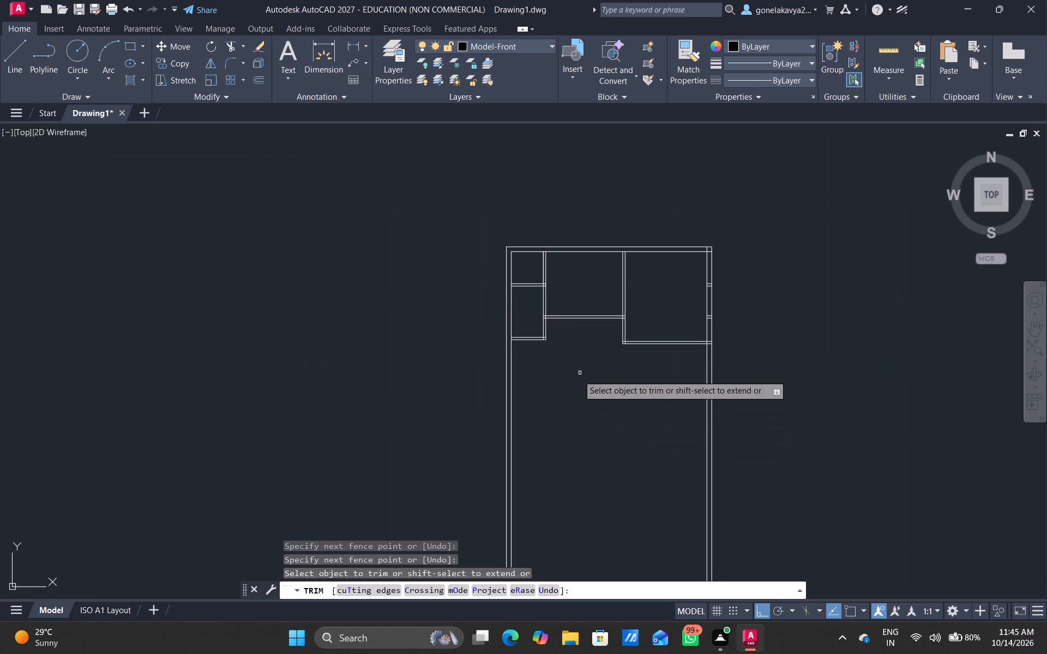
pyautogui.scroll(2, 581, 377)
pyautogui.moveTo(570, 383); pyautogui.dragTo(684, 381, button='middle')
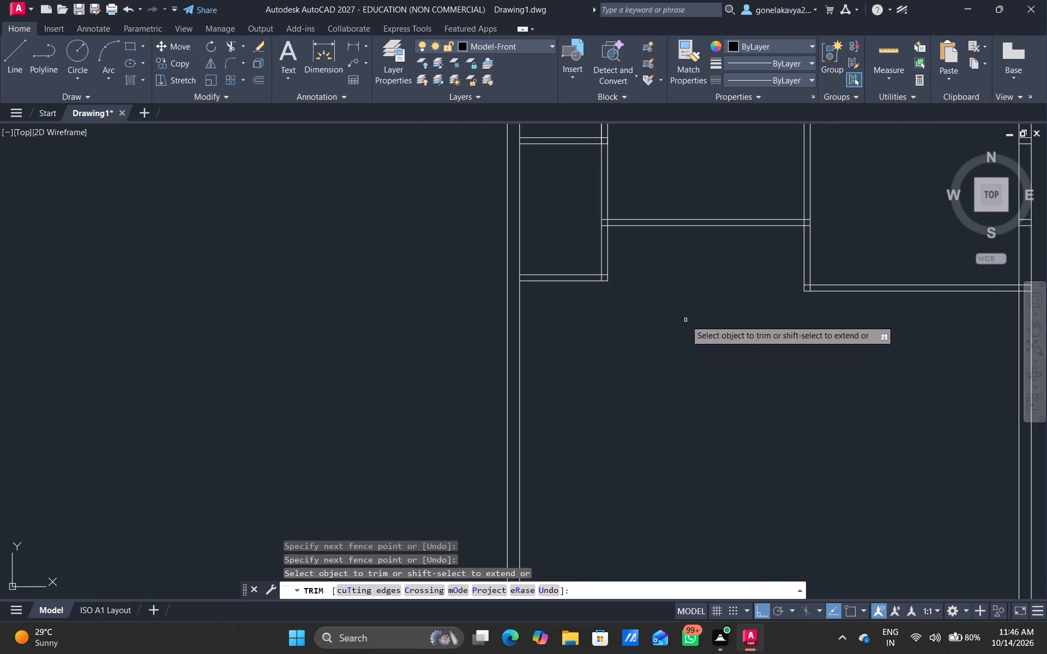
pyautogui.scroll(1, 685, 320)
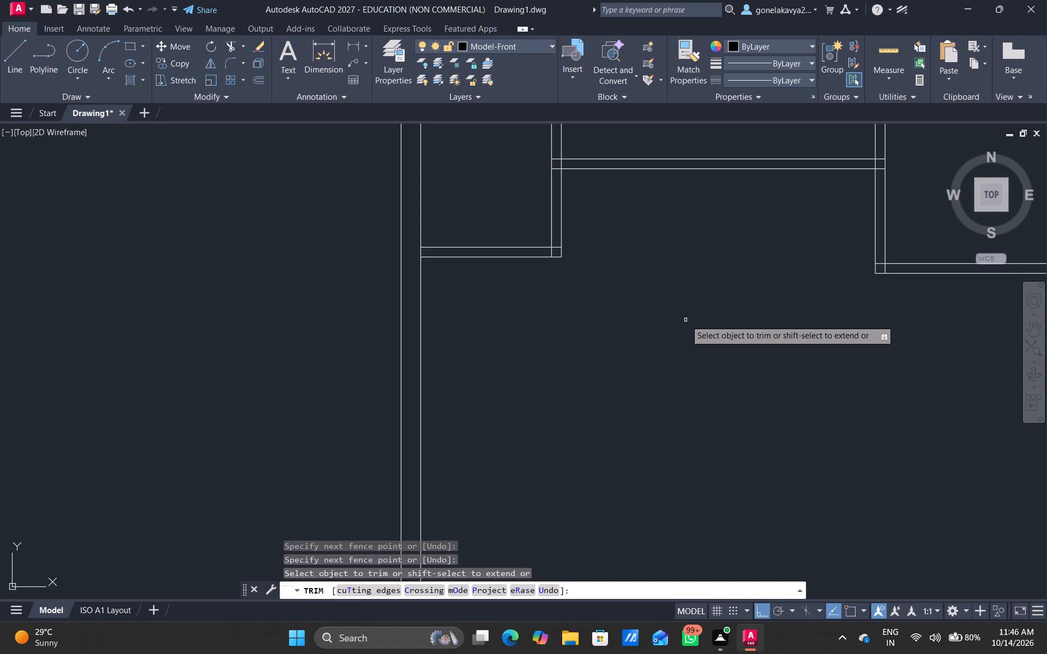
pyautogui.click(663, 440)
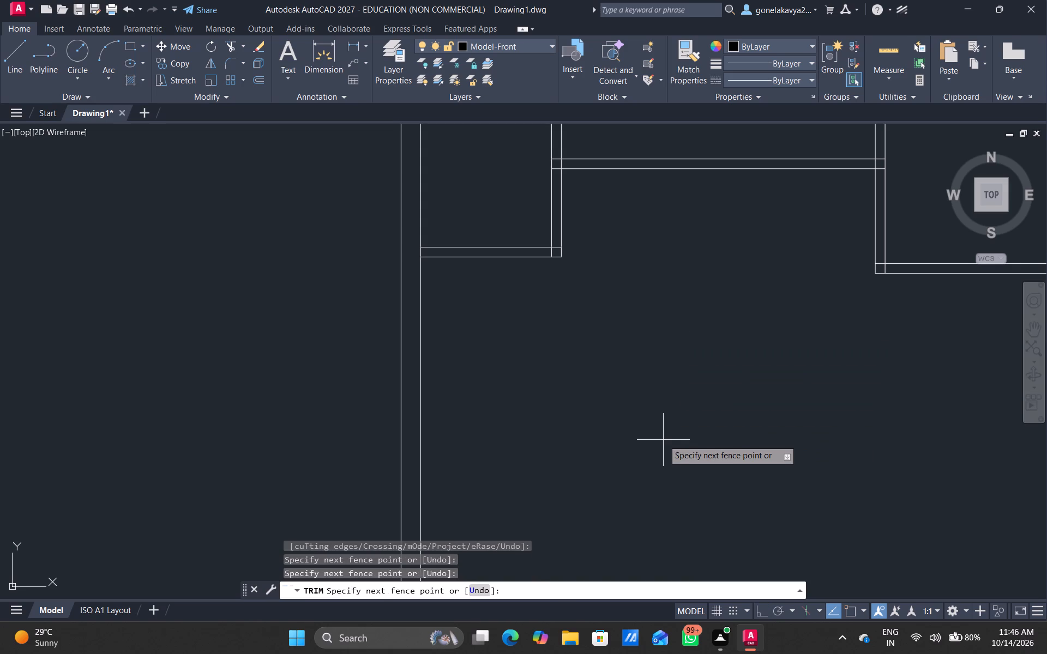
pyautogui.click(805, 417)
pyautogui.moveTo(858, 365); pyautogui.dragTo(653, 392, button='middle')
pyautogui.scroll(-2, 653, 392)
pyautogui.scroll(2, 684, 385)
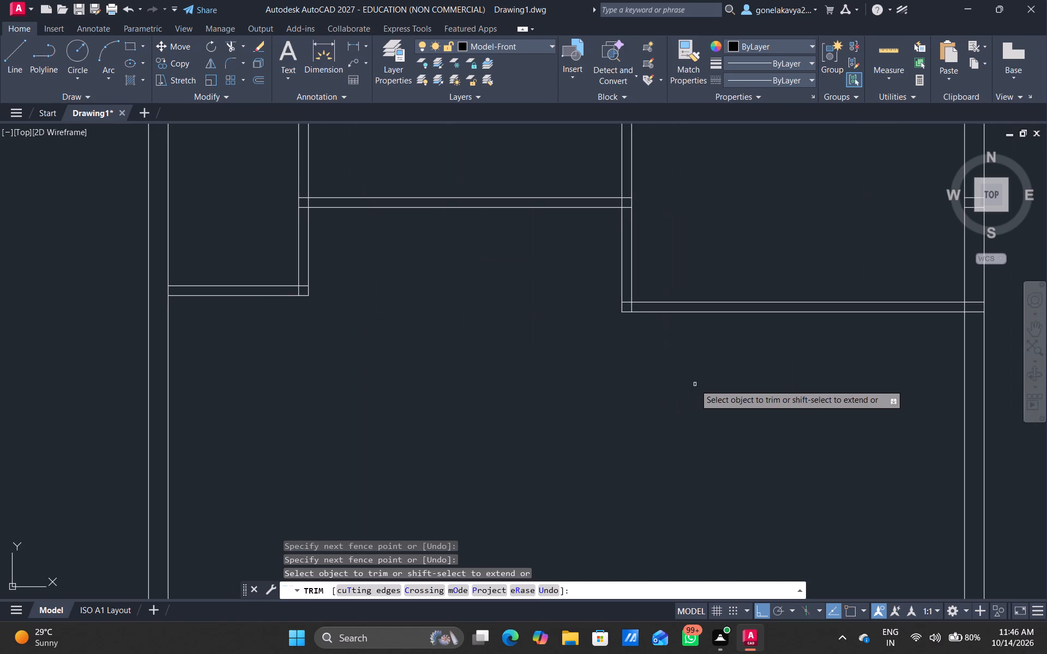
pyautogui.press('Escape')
# Offset the bottom line of the large right room's lower partition 11'0" downward.
pyautogui.press('o')
pyautogui.press('Return')
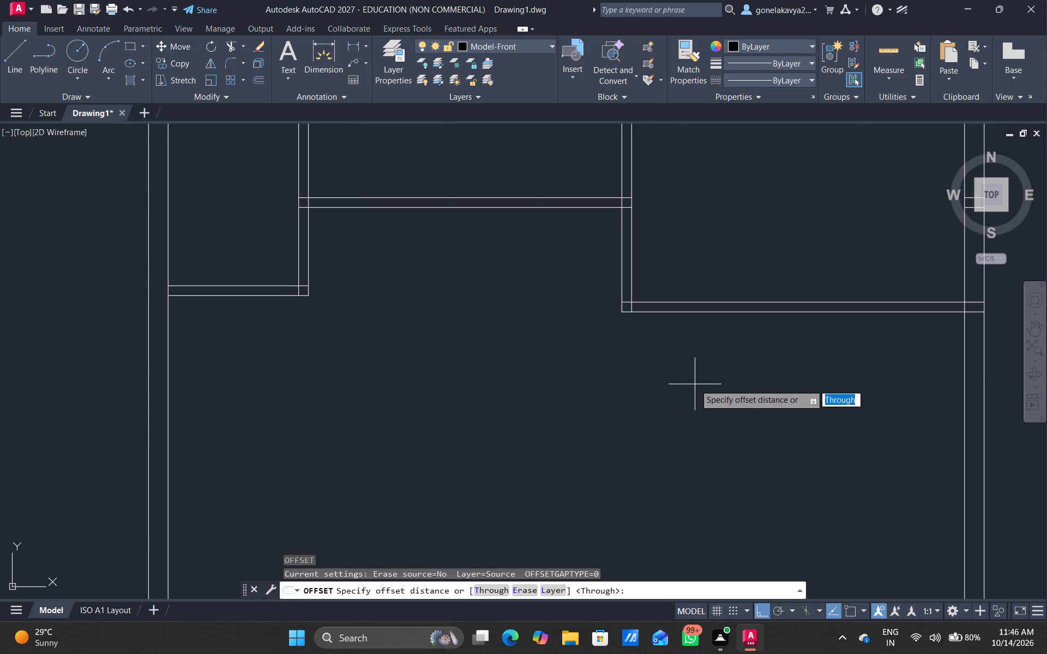
pyautogui.write('11\'0"')
pyautogui.press('Return')
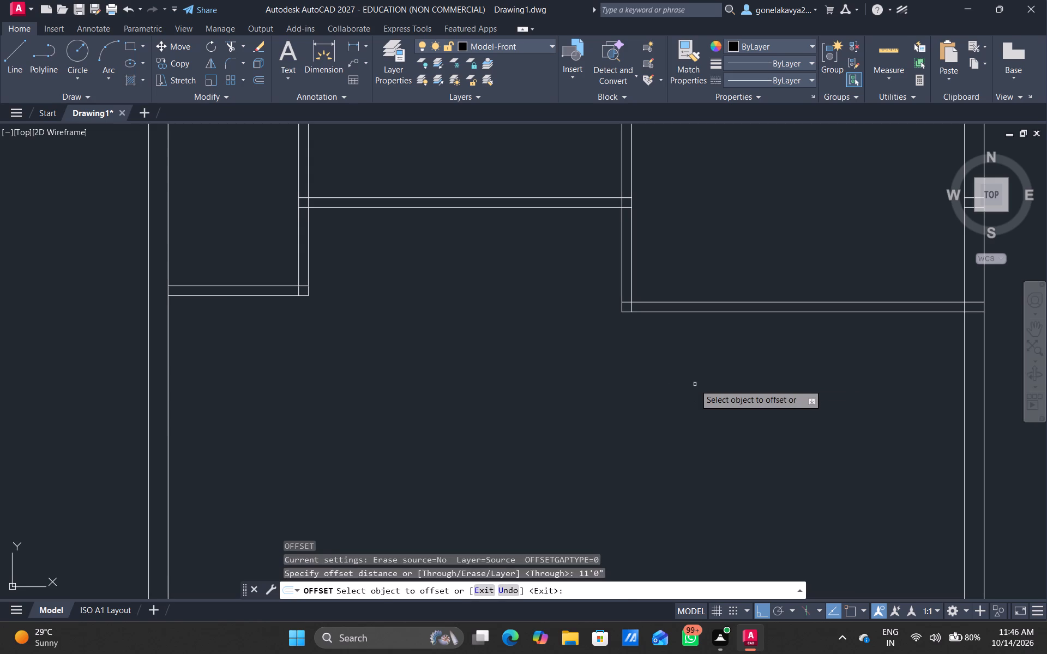
pyautogui.moveTo(695, 384); pyautogui.dragTo(781, 424)
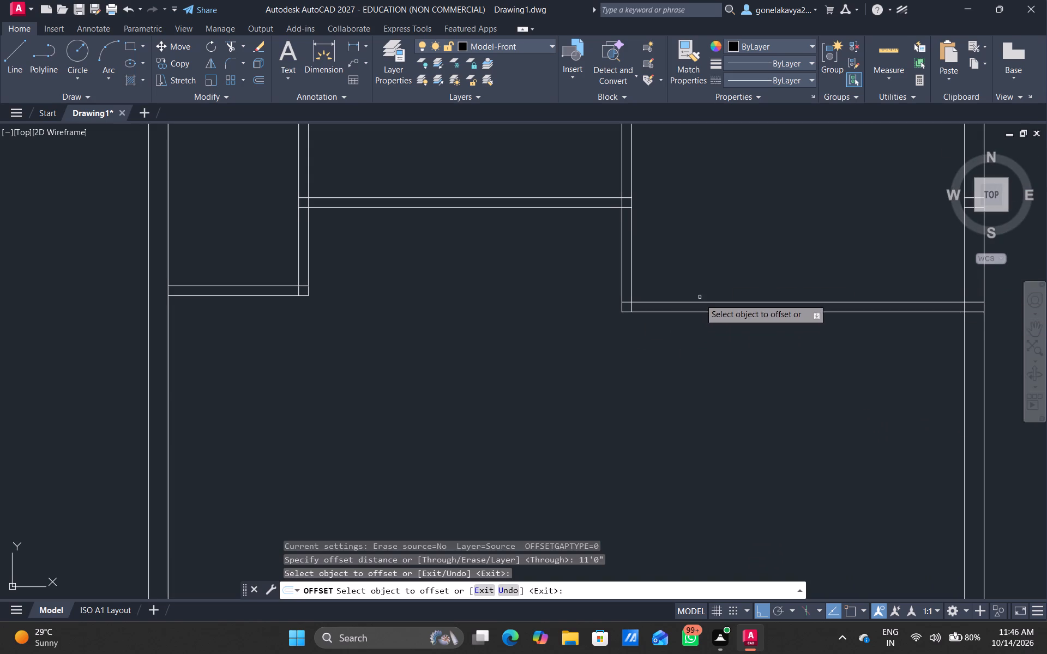
pyautogui.moveTo(700, 312); pyautogui.dragTo(699, 326)
pyautogui.moveTo(702, 428); pyautogui.dragTo(703, 434)
pyautogui.scroll(-2, 712, 437)
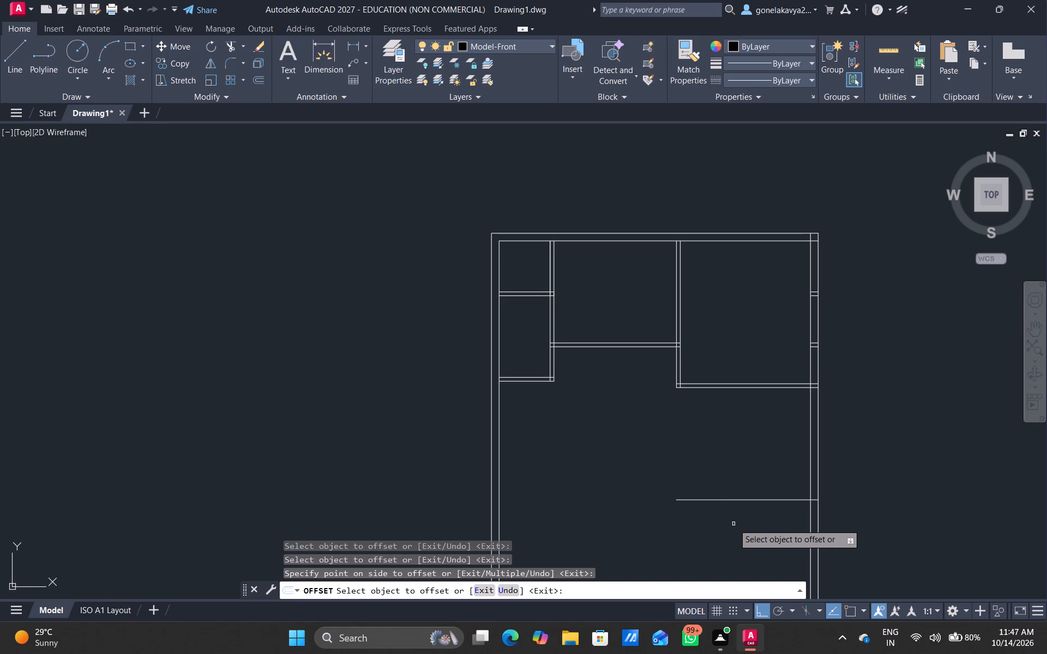
# Offset the new horizontal line below the right room 4.5" downward to give the partition its thickness.
pyautogui.scroll(2, 739, 513)
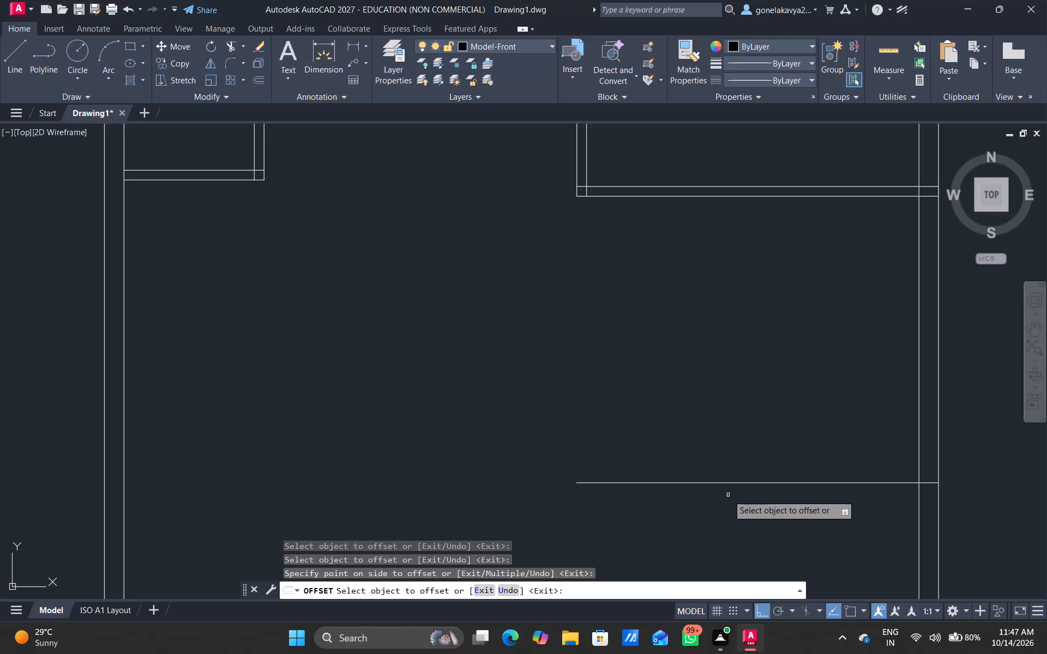
pyautogui.scroll(1, 728, 495)
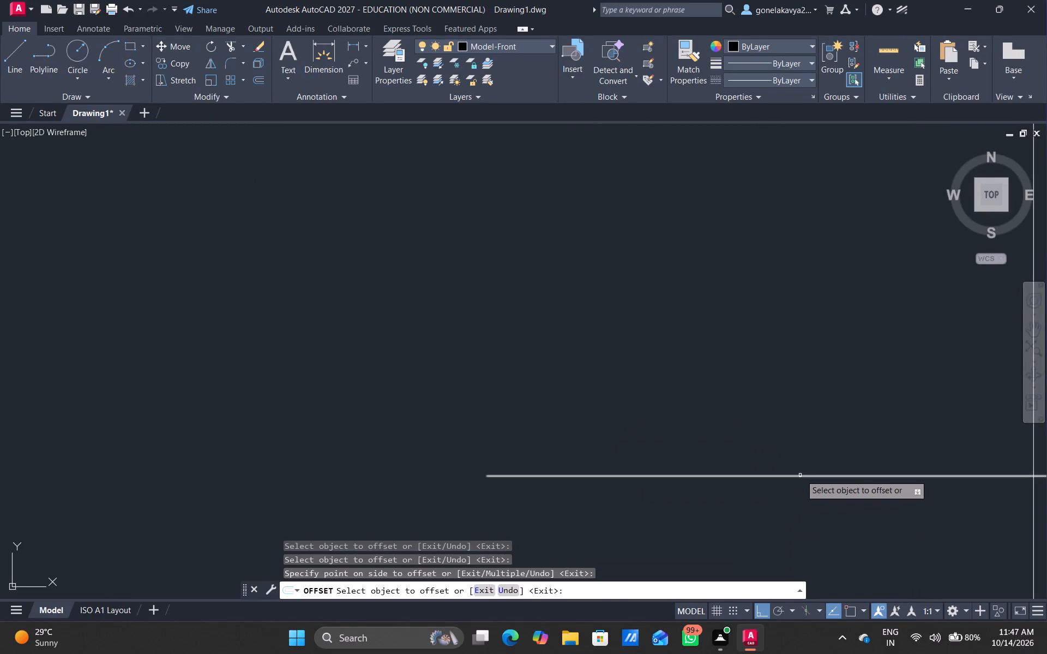
pyautogui.moveTo(801, 475); pyautogui.dragTo(802, 485)
pyautogui.press('1')
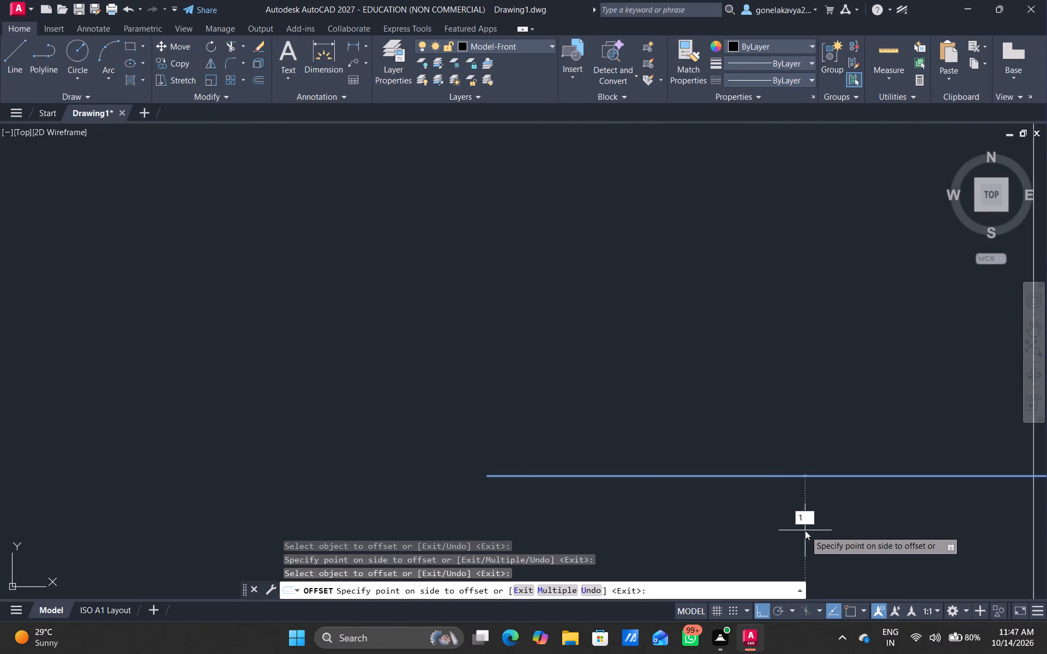
pyautogui.press('BackSpace')
pyautogui.write('4.5"')
pyautogui.press('Return')
# Offset the inner line of the right outer wall 16'0" toward the inside of the plan.
pyautogui.scroll(-6, 811, 367)
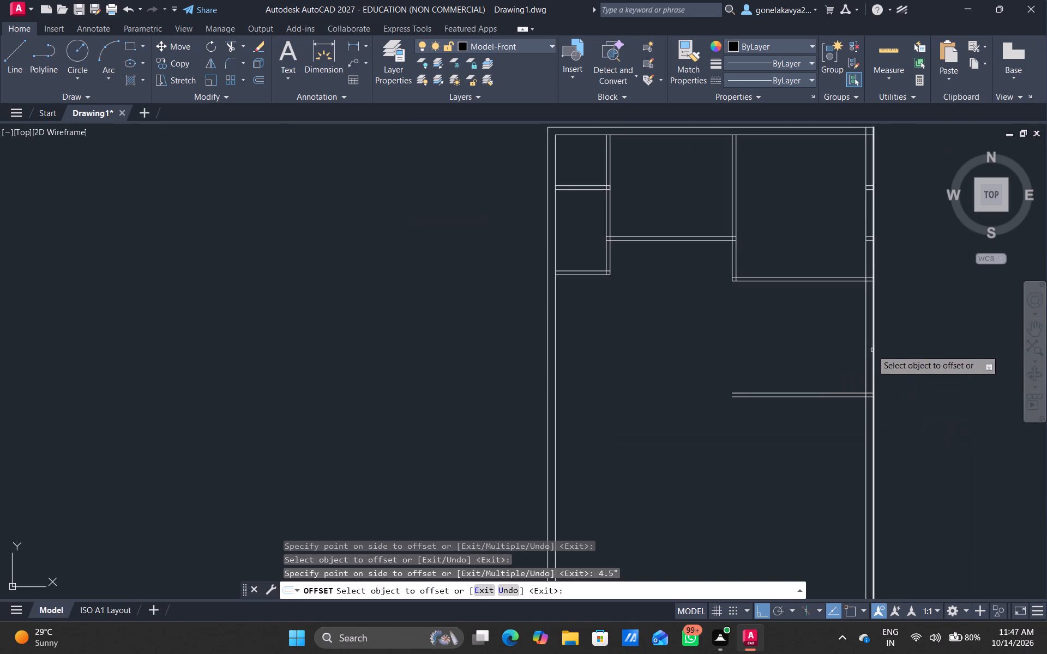
pyautogui.click(864, 361)
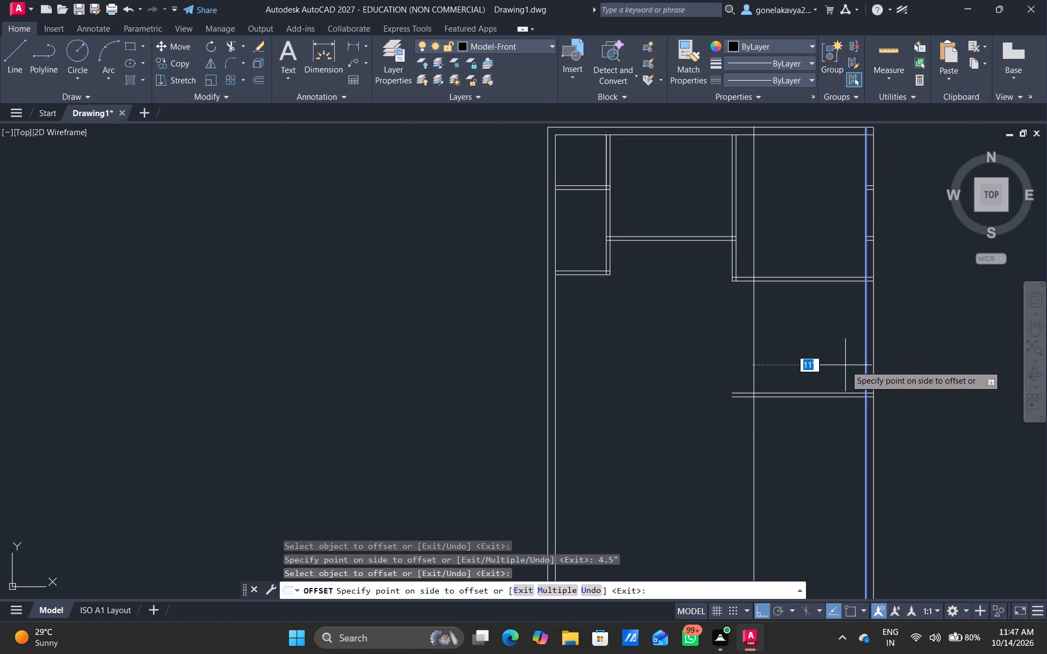
pyautogui.write('16\'0"')
pyautogui.press('Return')
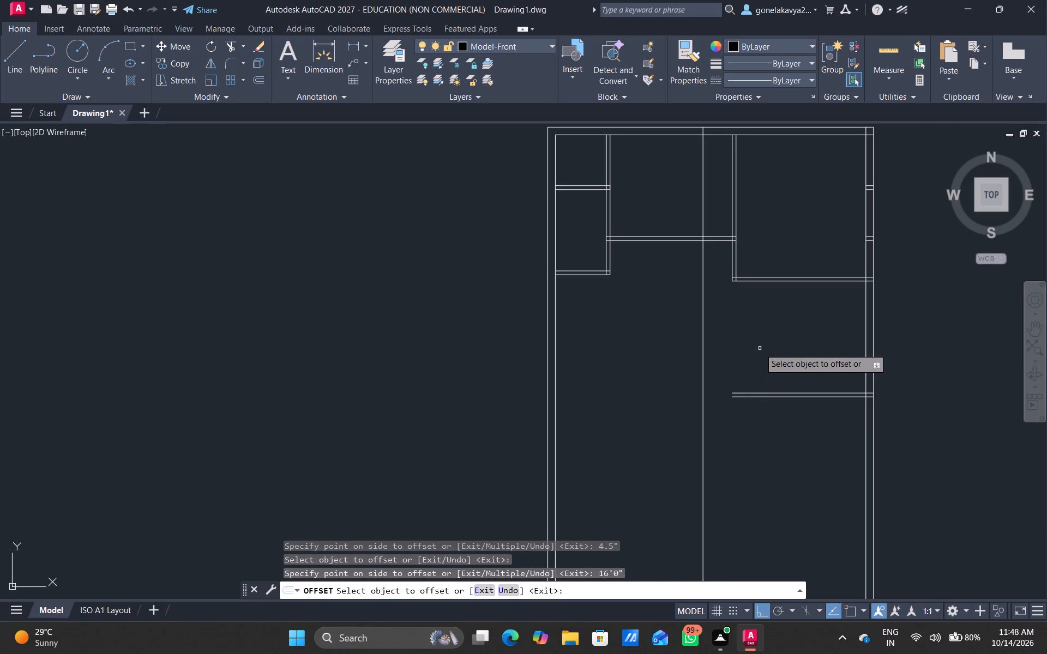
# Offset the new full-height vertical line 4.5" to the left to form a vertical partition.
pyautogui.scroll(-5, 760, 348)
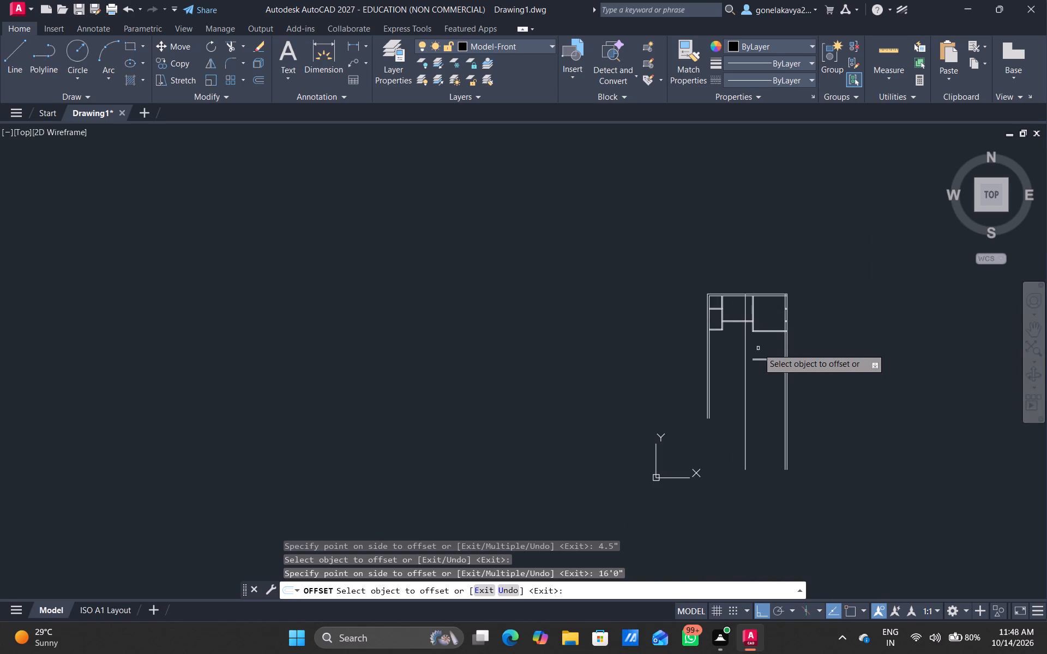
pyautogui.scroll(-1, 758, 348)
pyautogui.scroll(4, 758, 348)
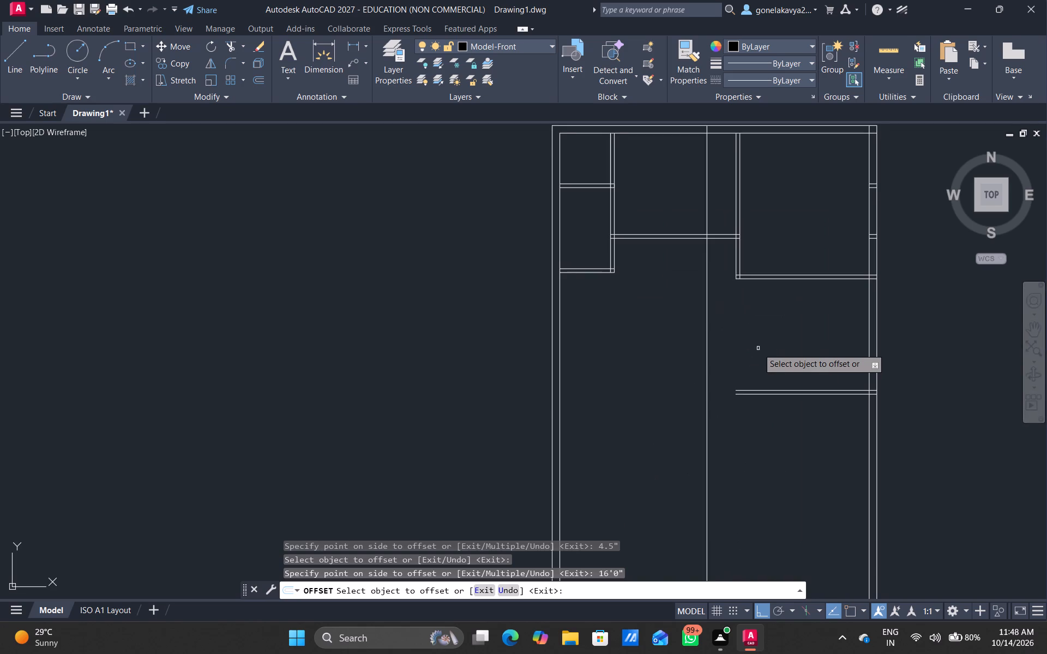
pyautogui.scroll(-1, 757, 350)
pyautogui.scroll(1, 756, 352)
pyautogui.scroll(-1, 1046, 339)
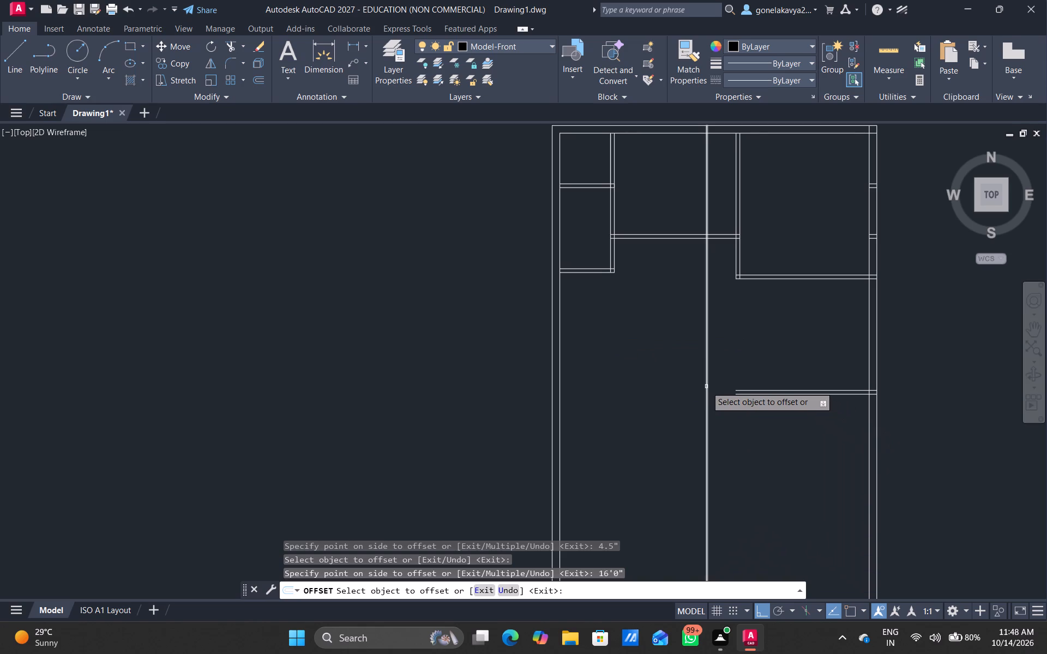
pyautogui.click(706, 386)
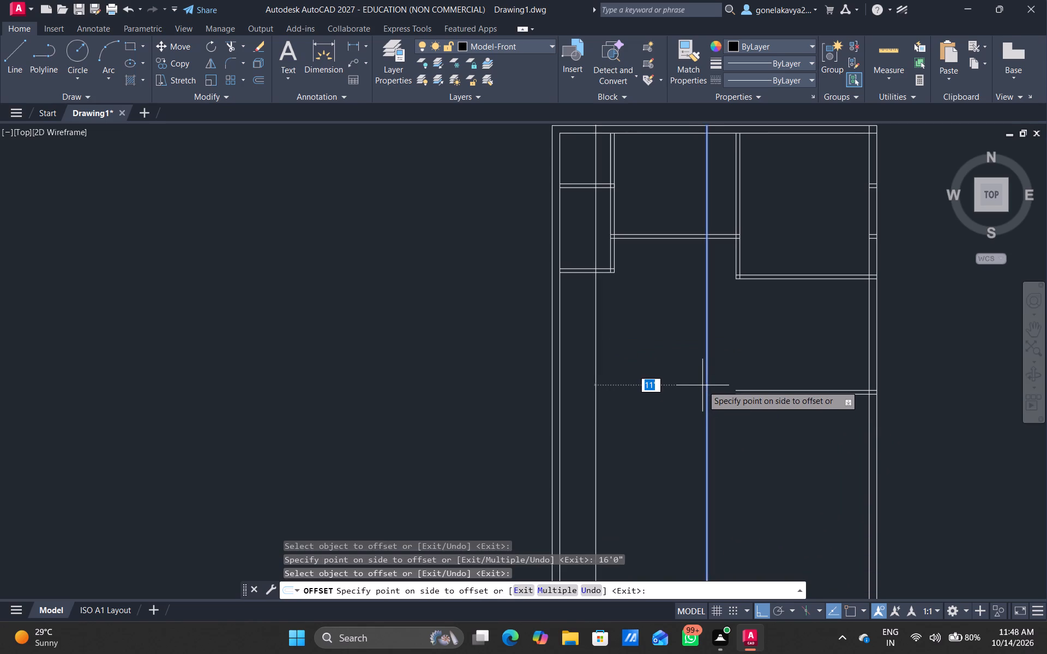
pyautogui.write('4.5')
pyautogui.hotkey('shift', '"')
pyautogui.press('Return')
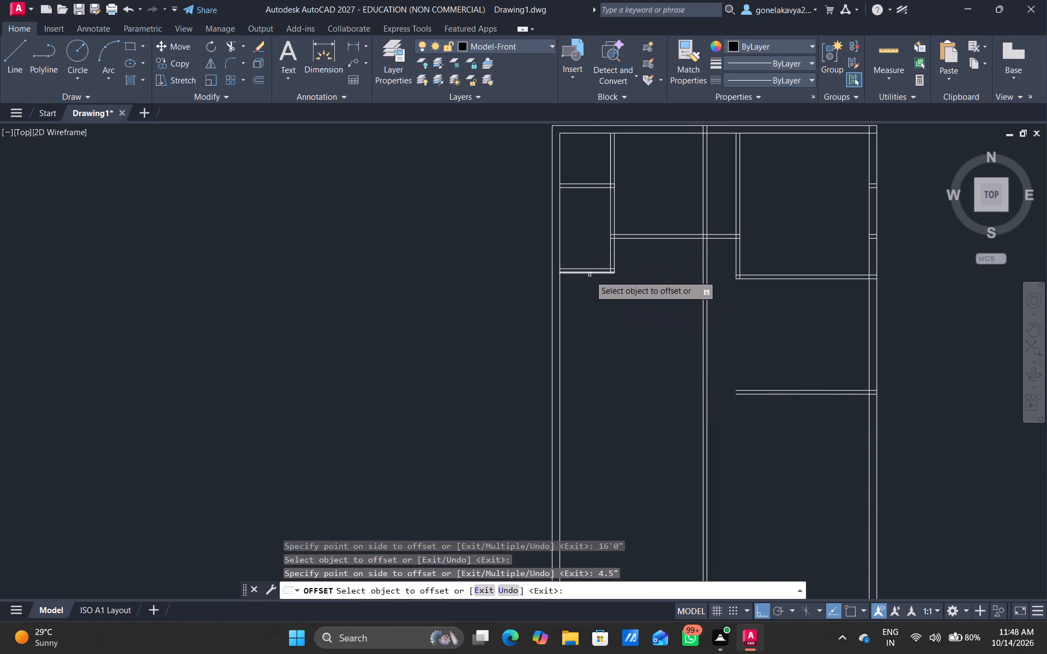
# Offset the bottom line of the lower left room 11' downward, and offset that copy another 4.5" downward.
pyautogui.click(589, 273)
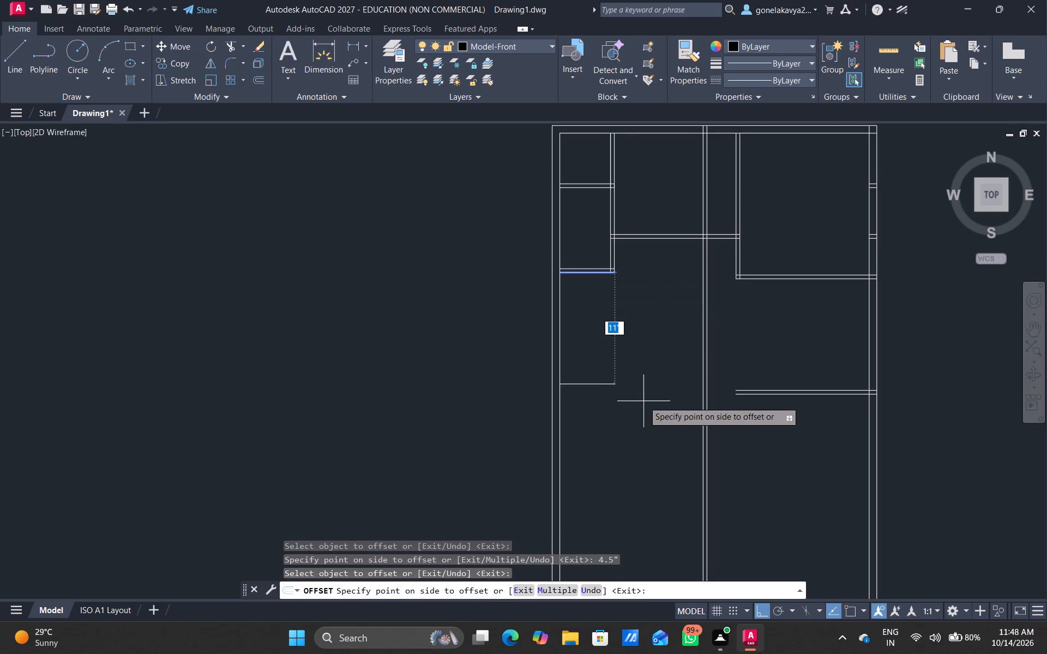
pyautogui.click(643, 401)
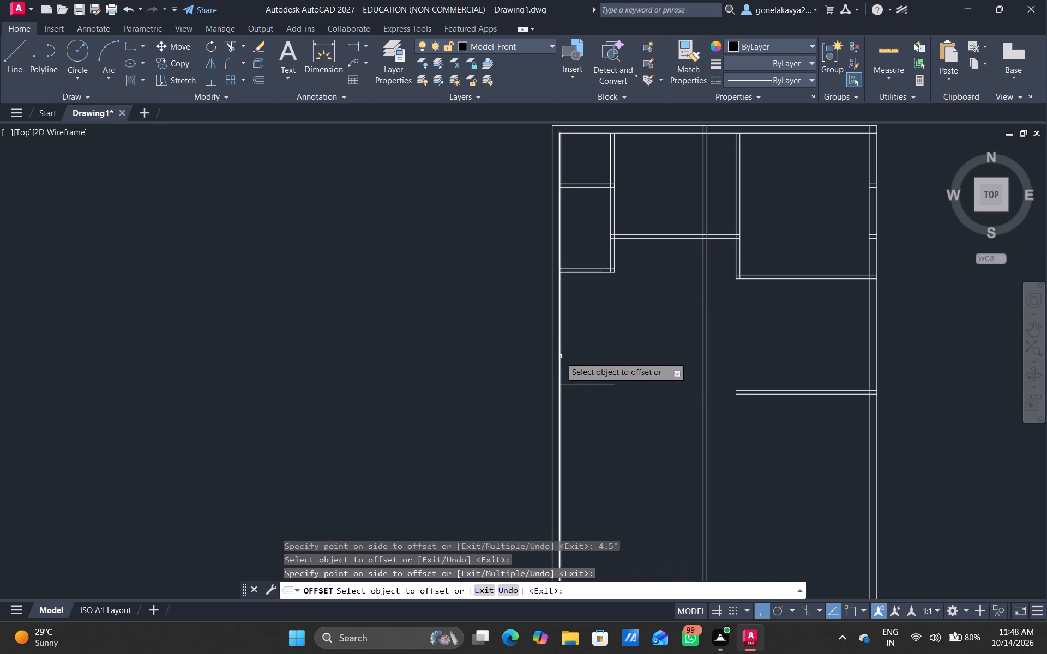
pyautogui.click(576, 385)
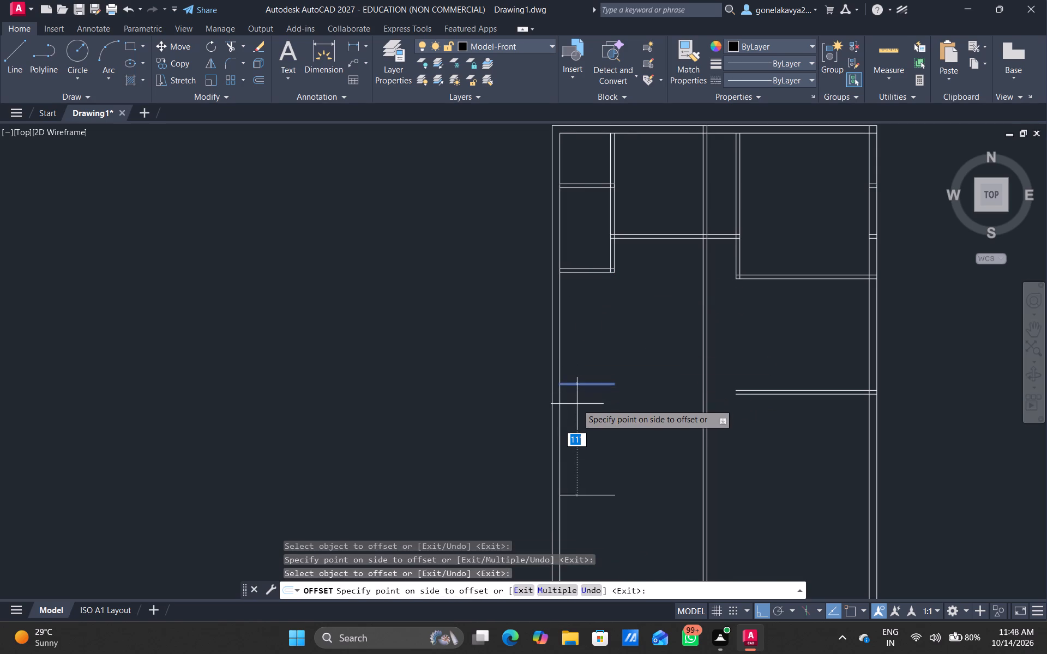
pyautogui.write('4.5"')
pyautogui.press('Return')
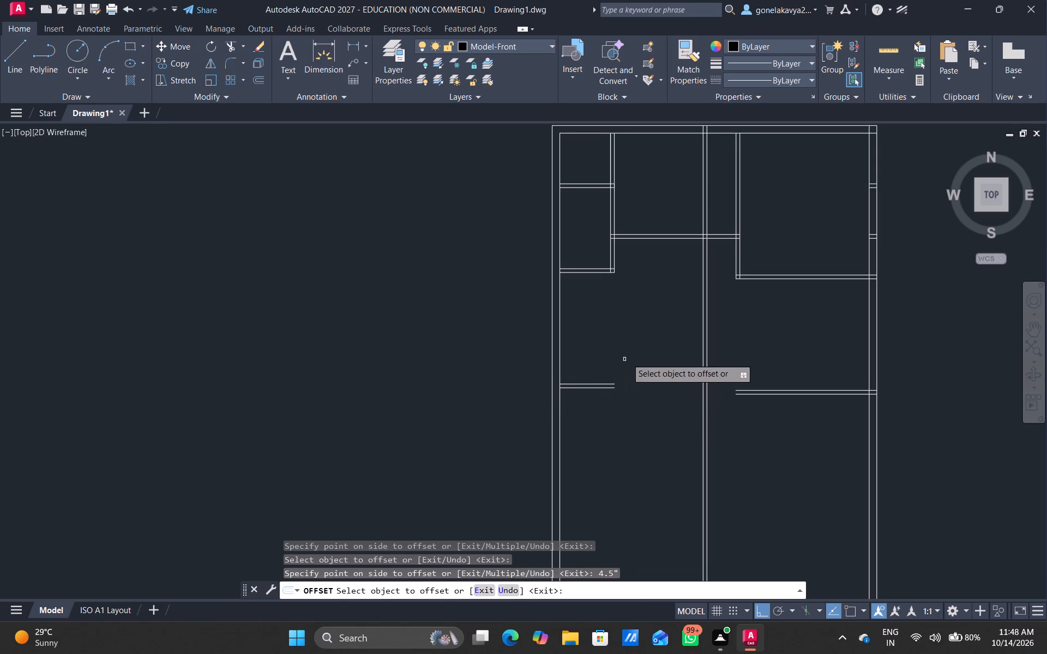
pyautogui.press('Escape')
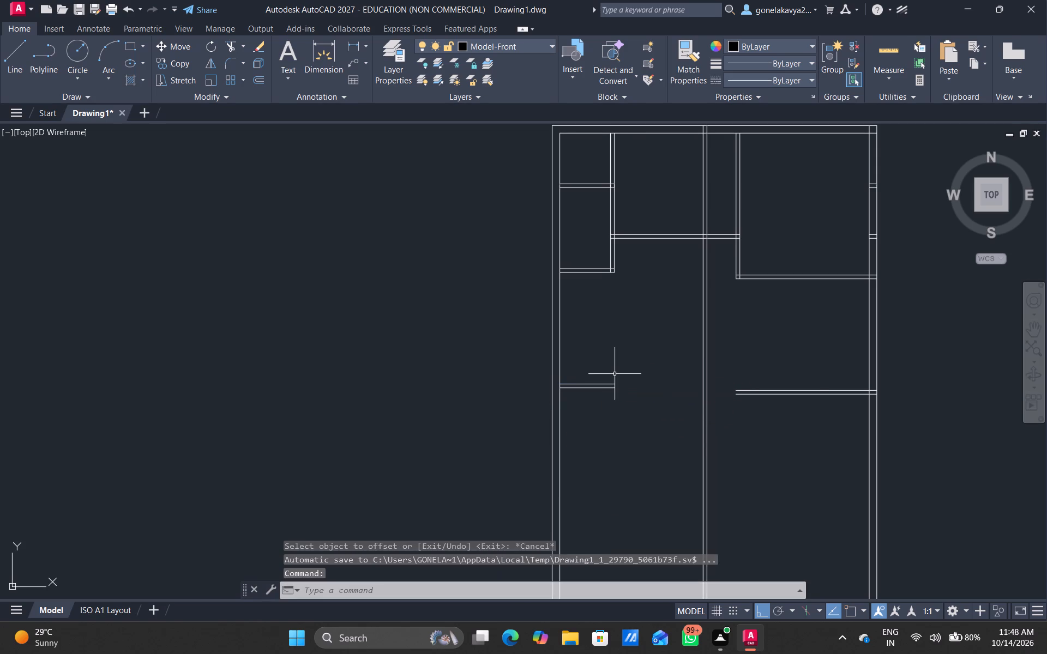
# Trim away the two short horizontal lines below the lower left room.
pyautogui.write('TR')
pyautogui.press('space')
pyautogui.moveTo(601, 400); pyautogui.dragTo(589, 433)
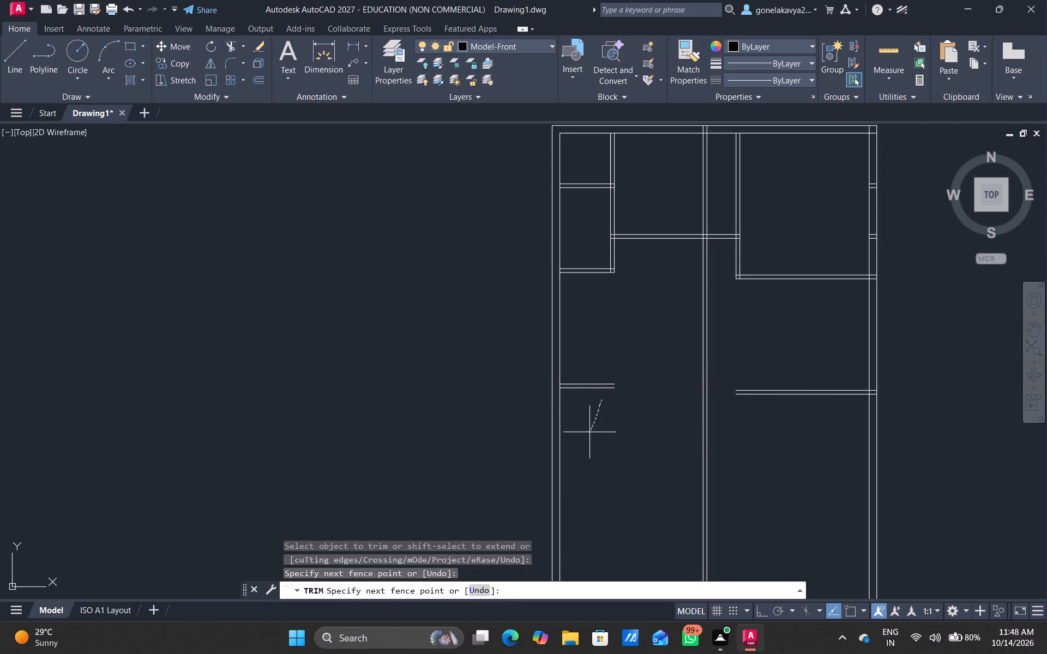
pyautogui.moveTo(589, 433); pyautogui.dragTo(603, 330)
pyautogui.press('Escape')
# Extend the upper line of the lowest right partition left through the new vertical partition to the left outer wall's inner line.
pyautogui.write('EX')
pyautogui.press('space')
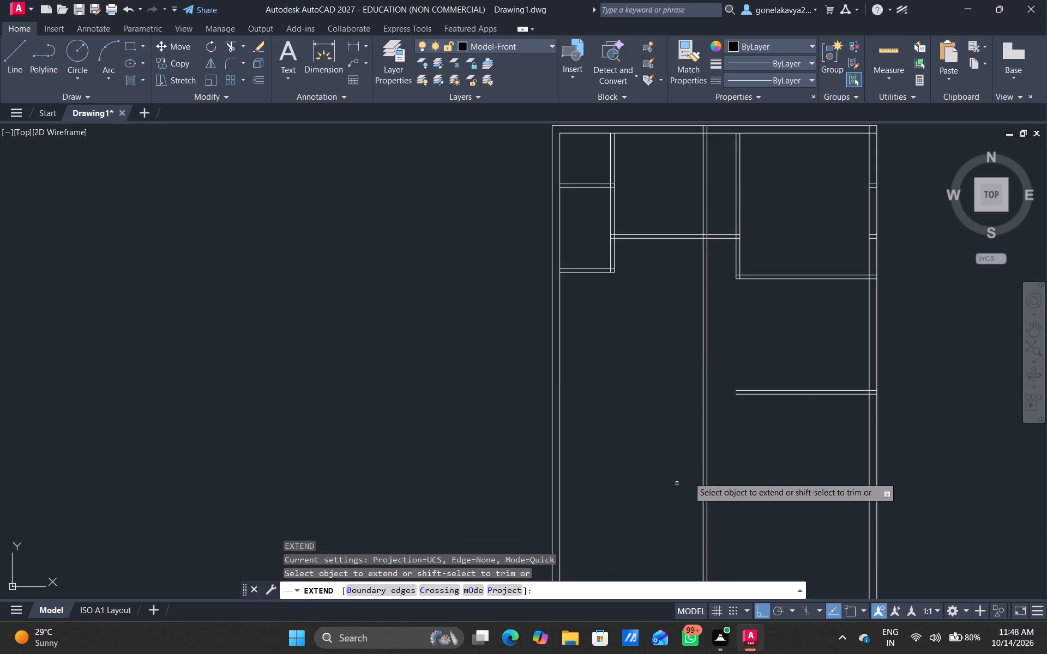
pyautogui.click(755, 391)
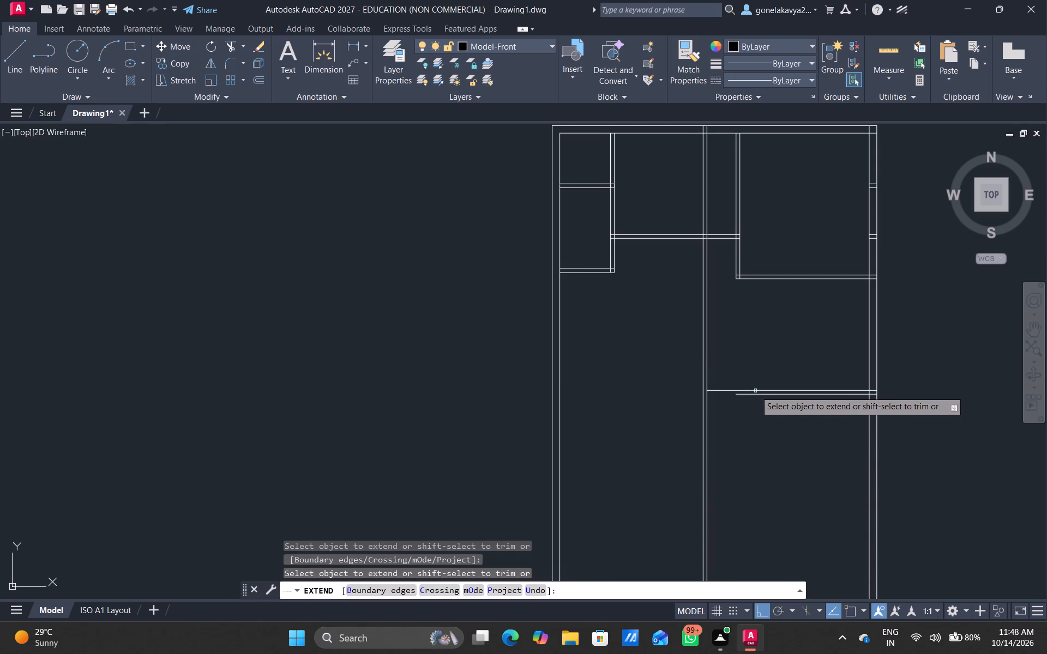
pyautogui.click(709, 388)
pyautogui.click(717, 380)
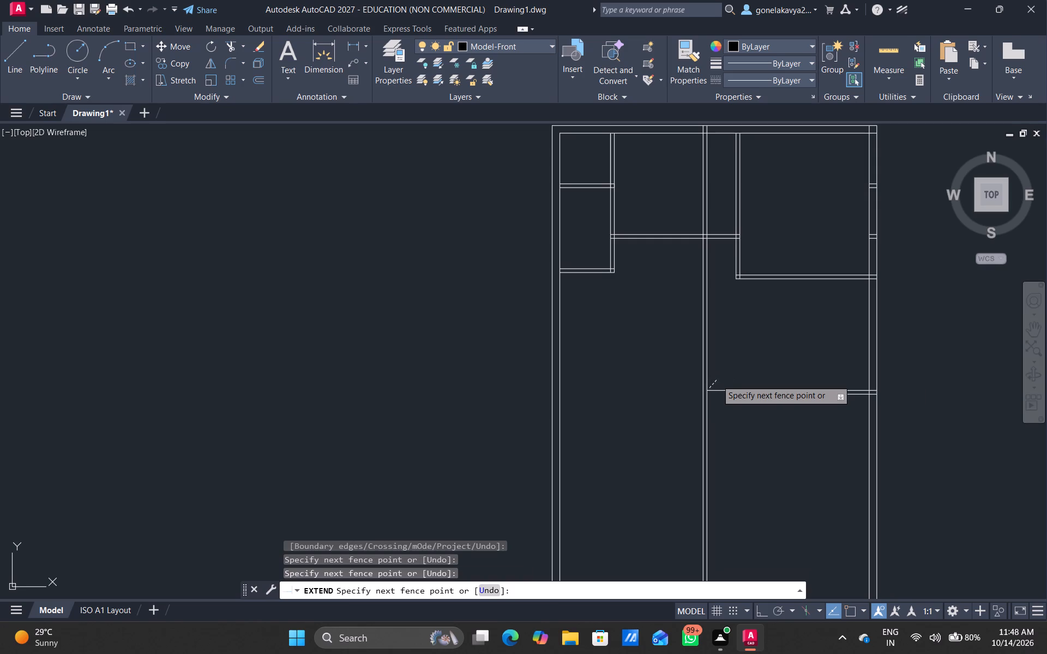
pyautogui.click(716, 388)
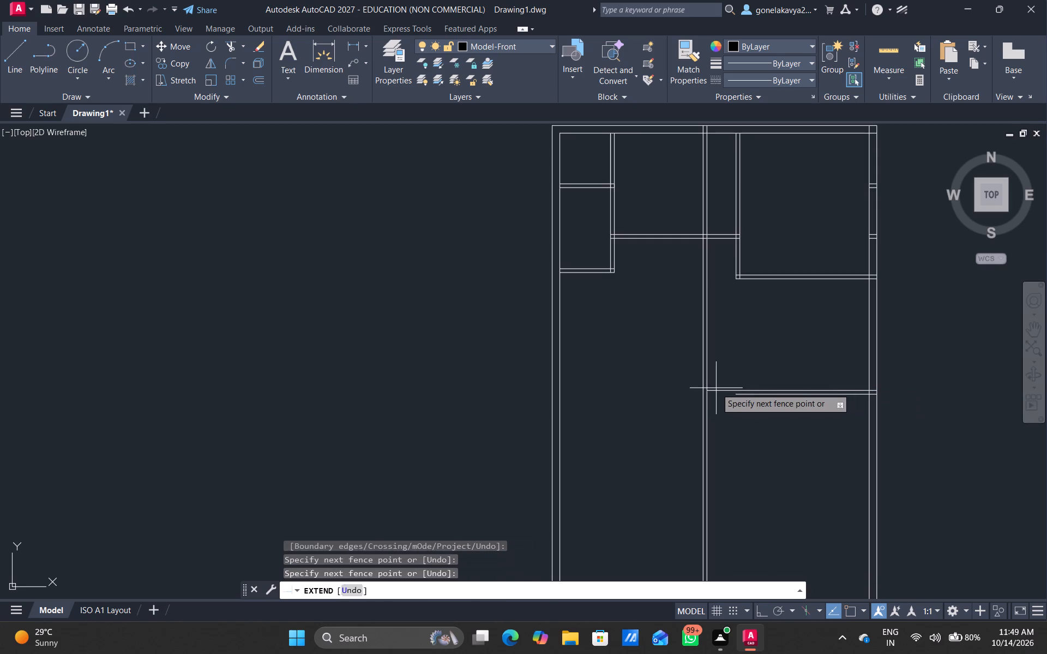
pyautogui.click(709, 390)
pyautogui.rightClick(709, 390)
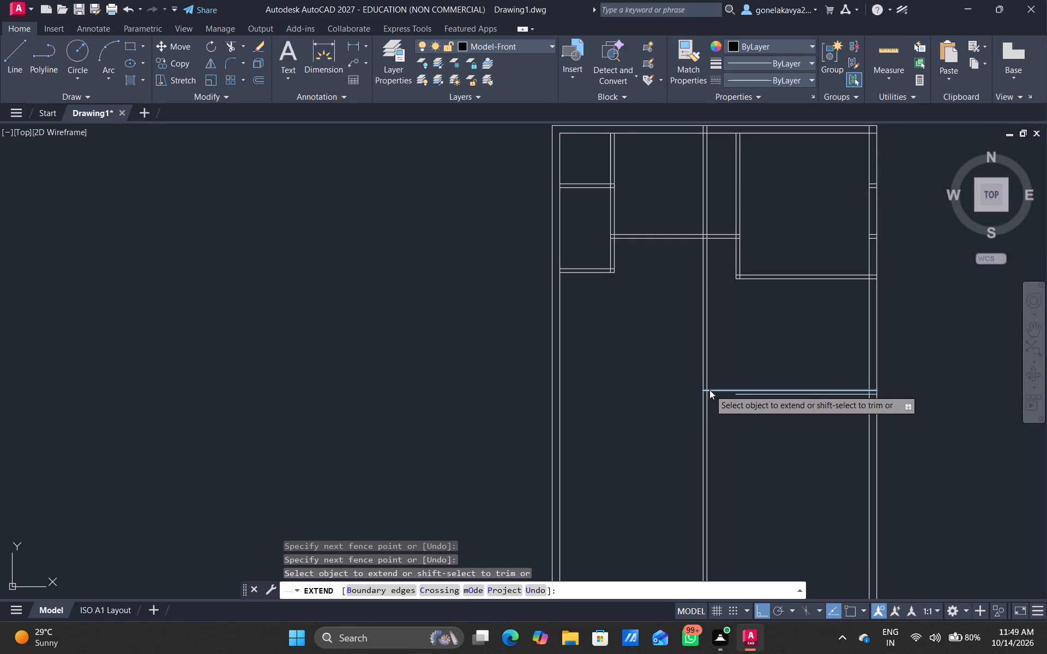
pyautogui.click(692, 390)
pyautogui.click(645, 419)
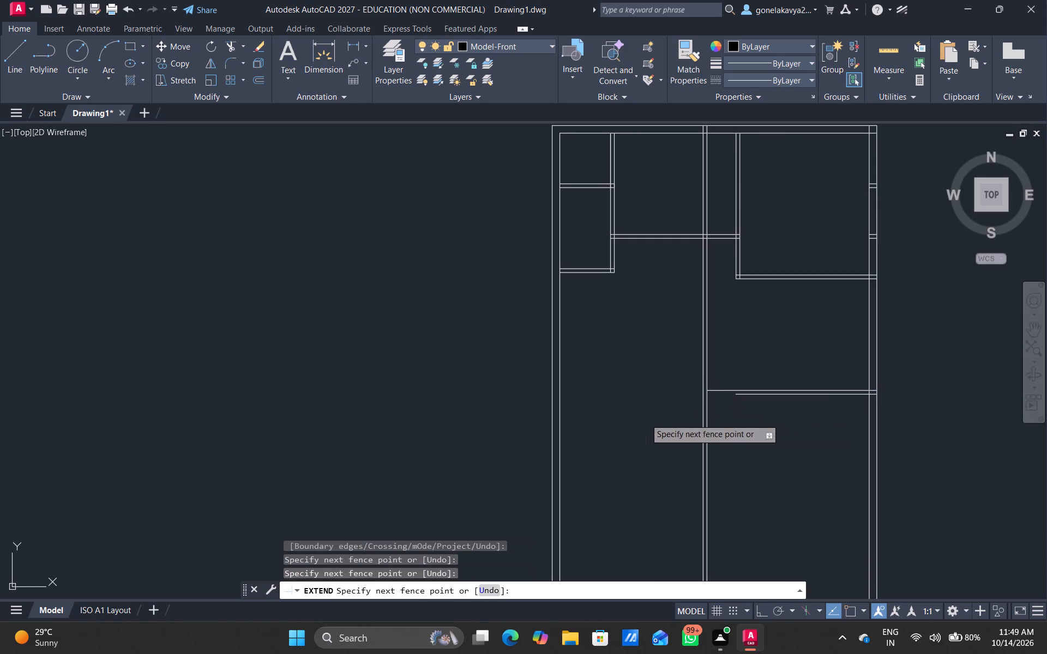
pyautogui.click(721, 390)
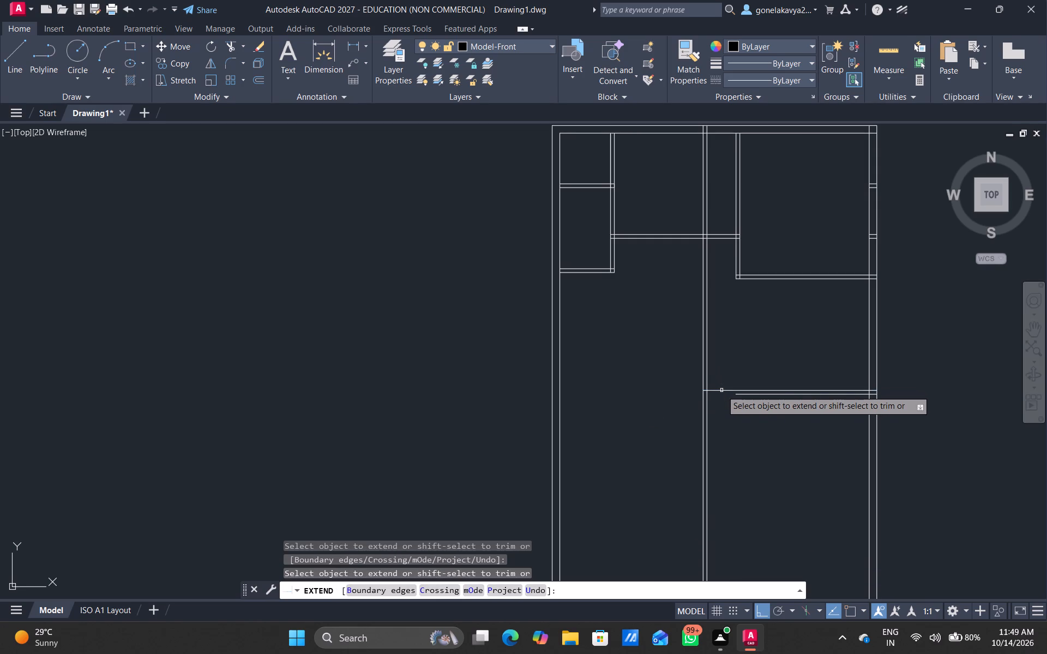
pyautogui.click(714, 392)
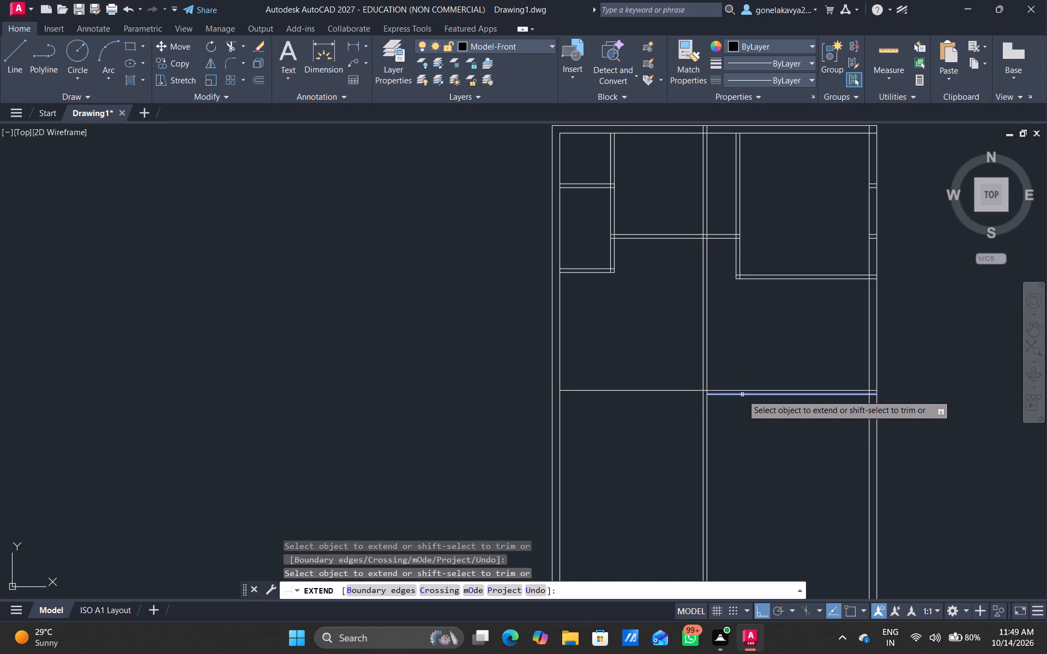
# Extend the lower line of the lowest right partition left through the vertical partition to the left outer wall's outer line.
pyautogui.click(742, 395)
pyautogui.click(726, 396)
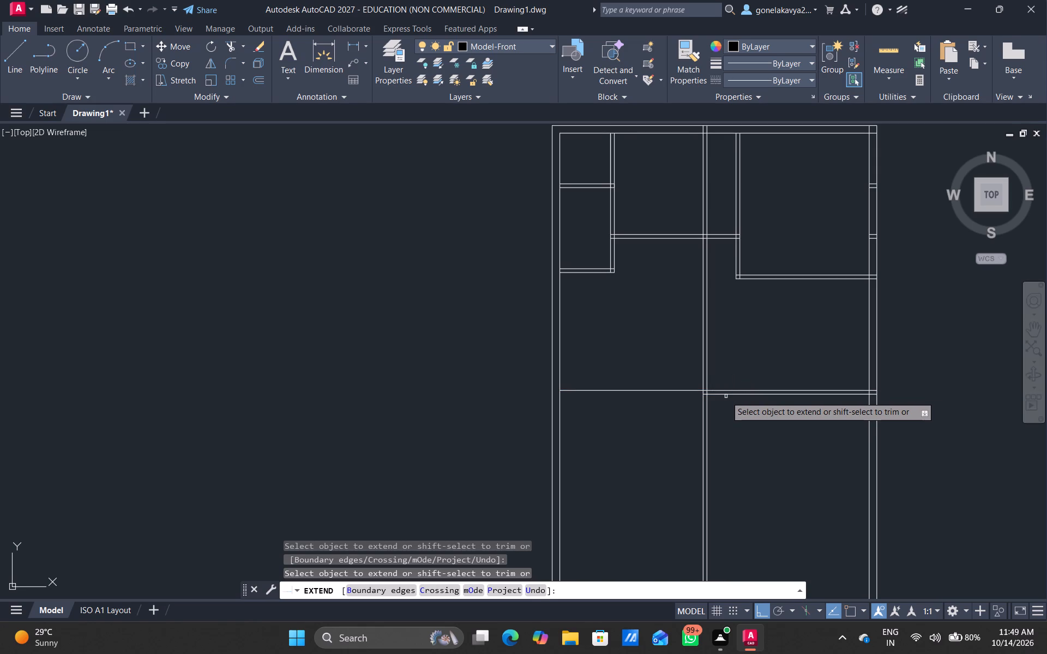
pyautogui.click(719, 395)
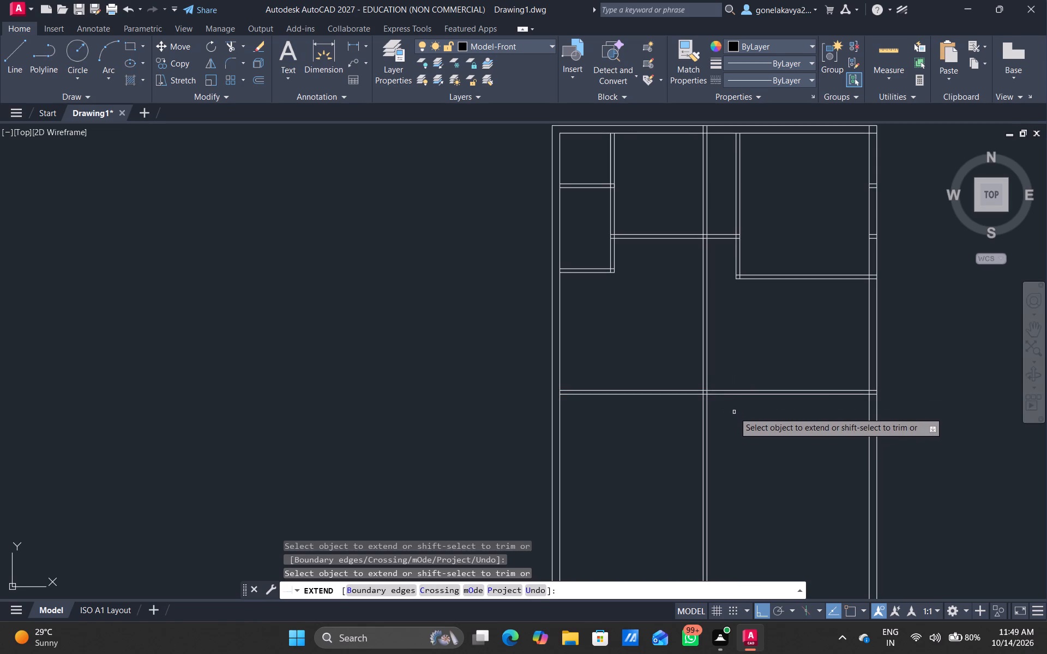
pyautogui.hscroll(-1, 733, 413)
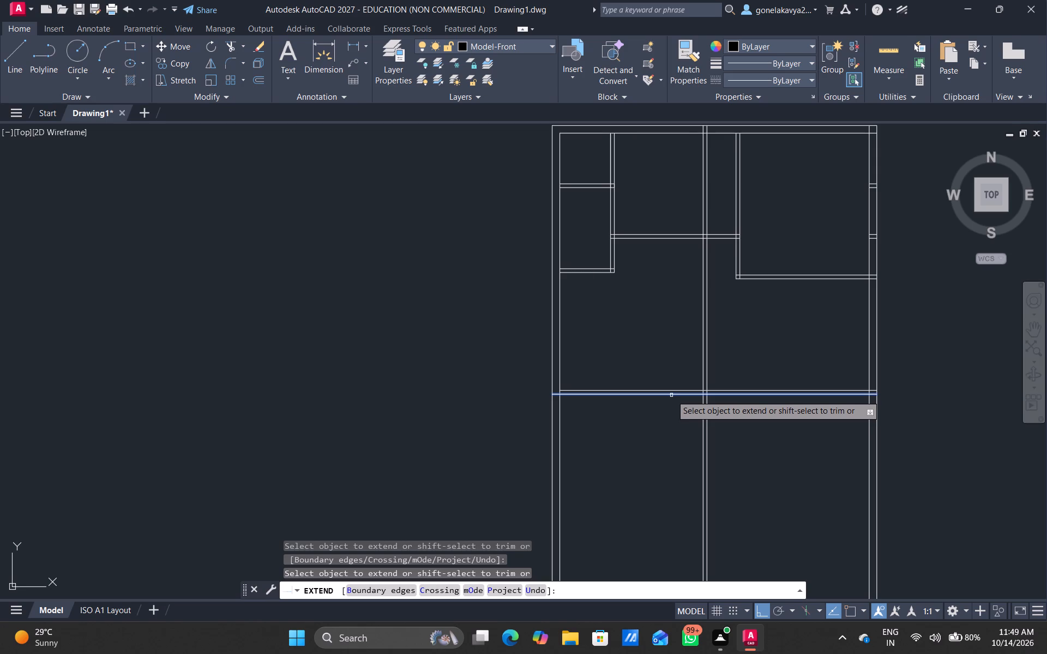
pyautogui.moveTo(662, 480); pyautogui.dragTo(679, 423, button='middle')
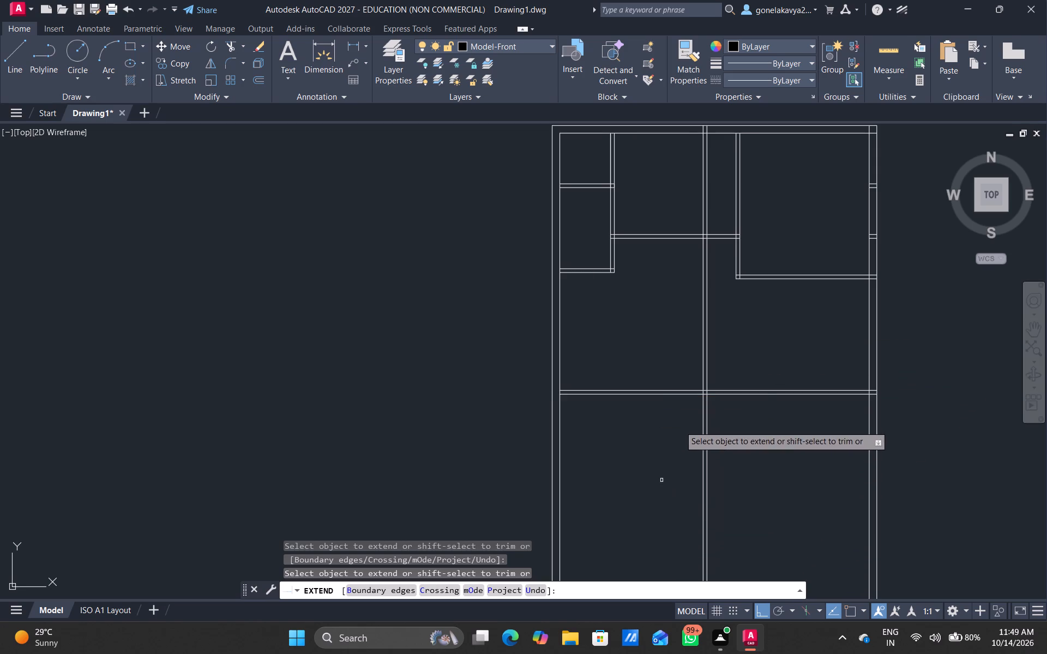
pyautogui.moveTo(679, 423); pyautogui.dragTo(653, 390, button='middle')
pyautogui.moveTo(611, 494); pyautogui.dragTo(621, 372, button='middle')
pyautogui.scroll(-1, 621, 372)
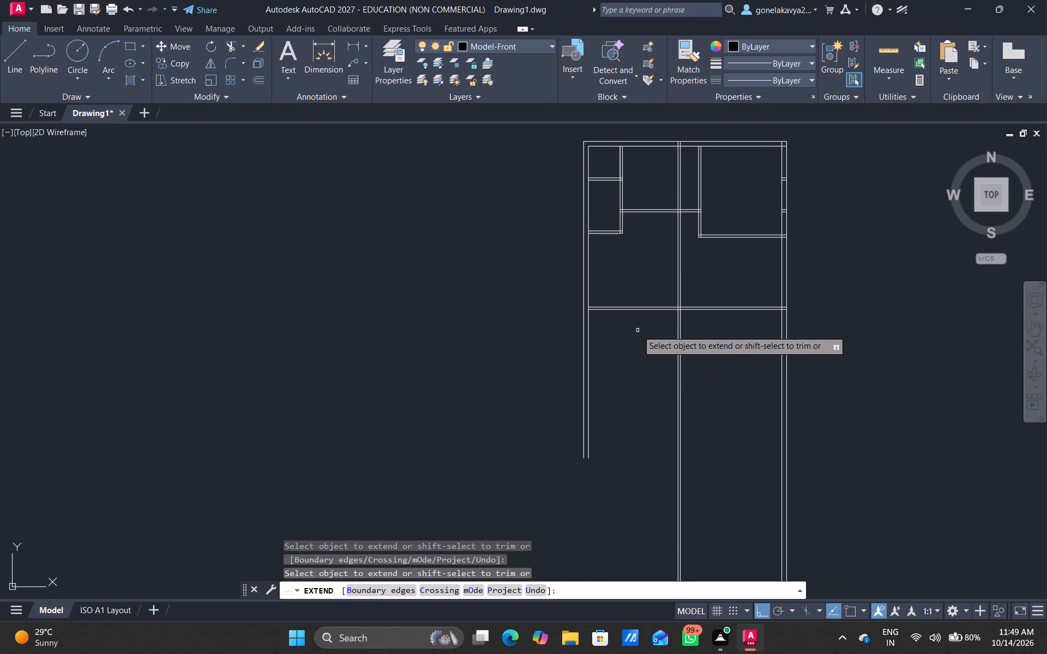
pyautogui.scroll(1, 637, 330)
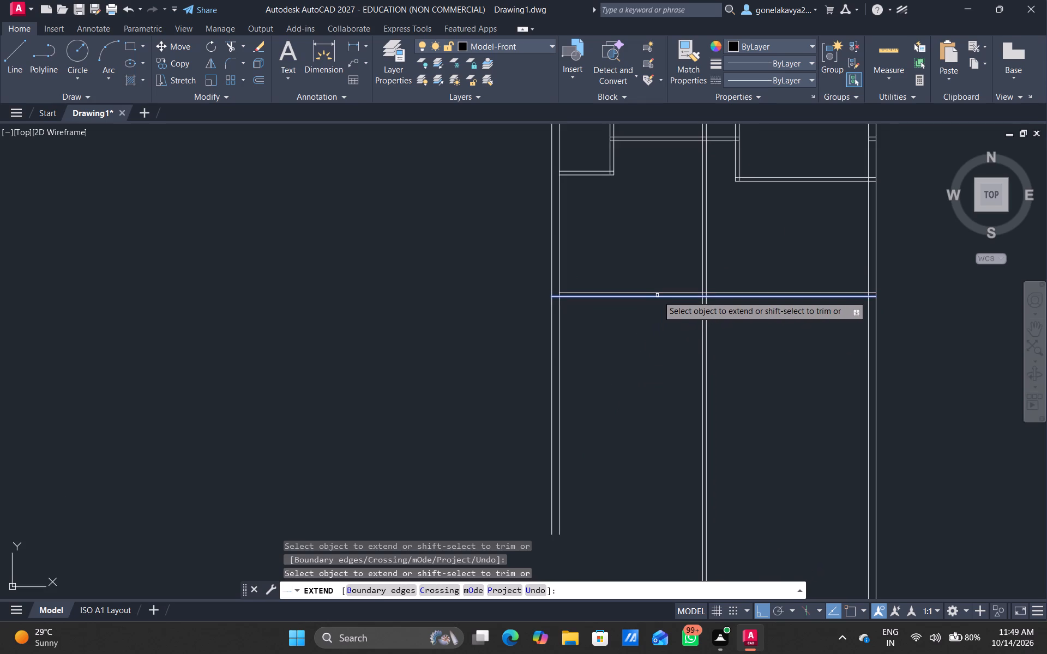
pyautogui.scroll(2, 667, 287)
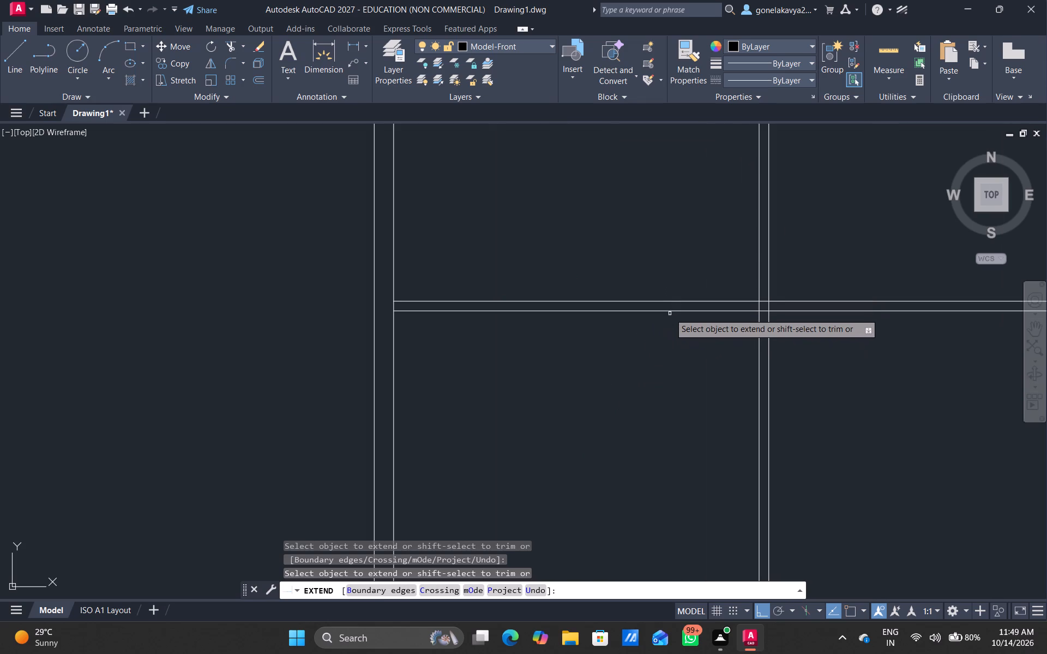
pyautogui.click(675, 309)
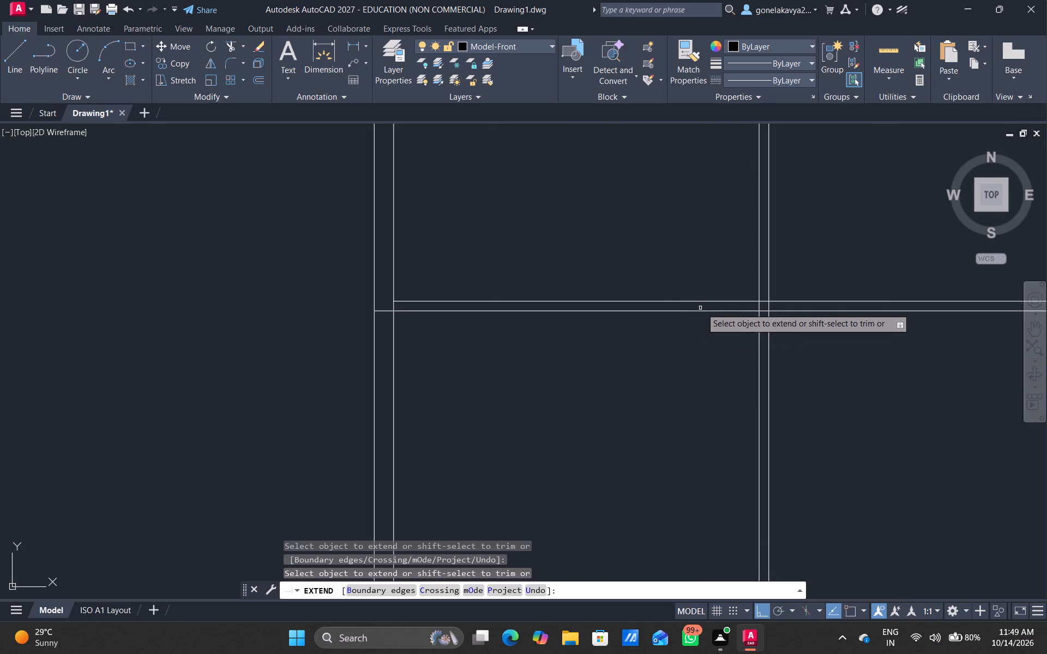
pyautogui.press('Escape')
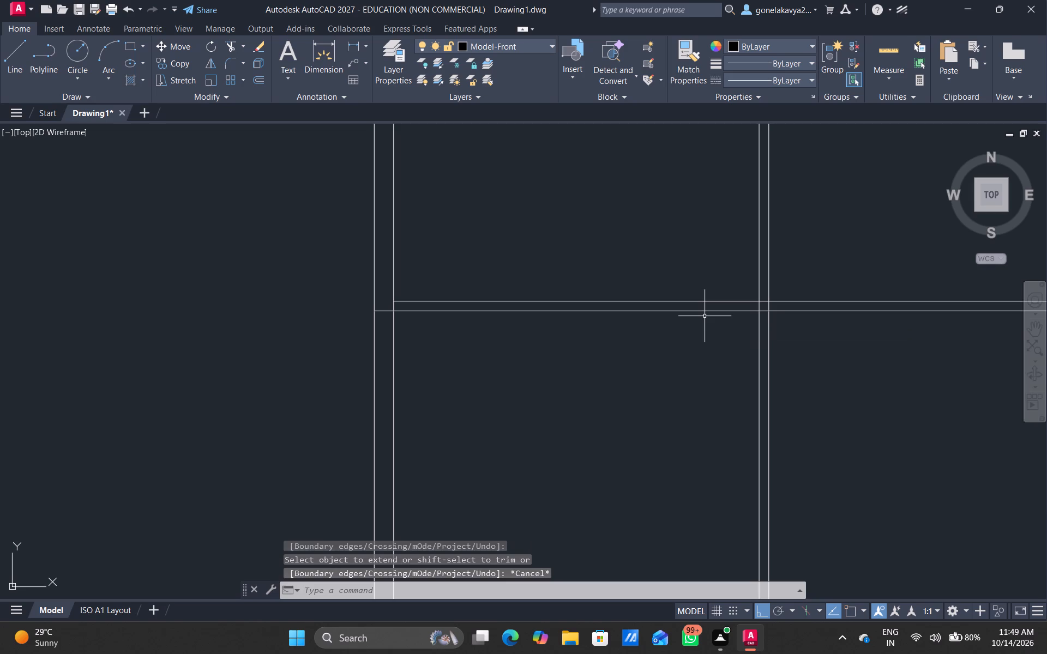
# Offset the lower line of the extended full-width partition 18'0" downward.
pyautogui.press('o')
pyautogui.press('Return')
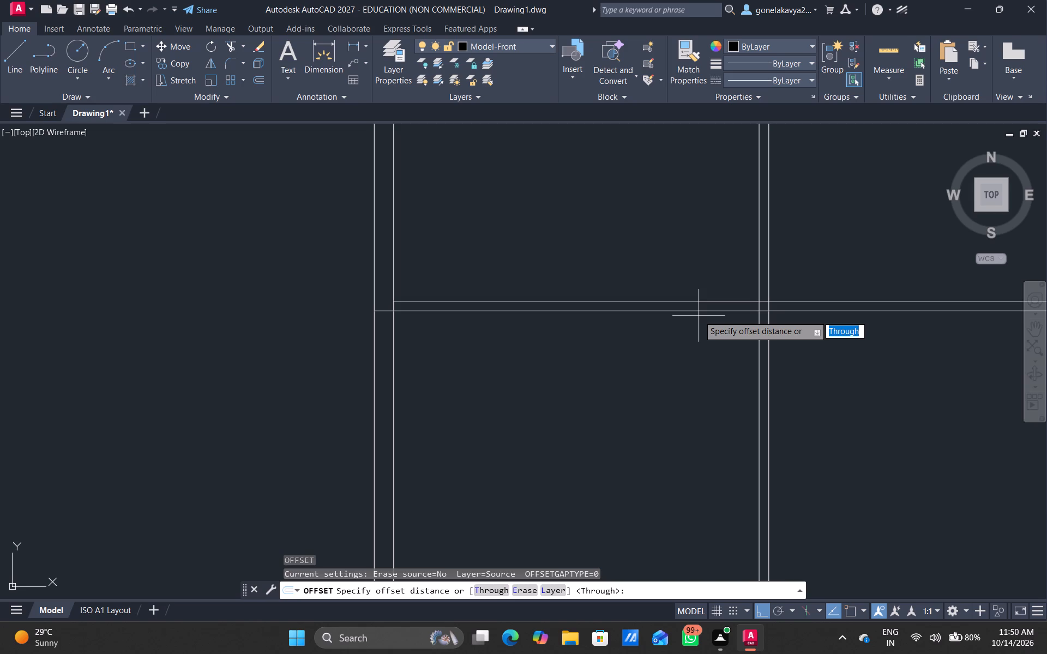
pyautogui.write('12')
pyautogui.press('BackSpace')
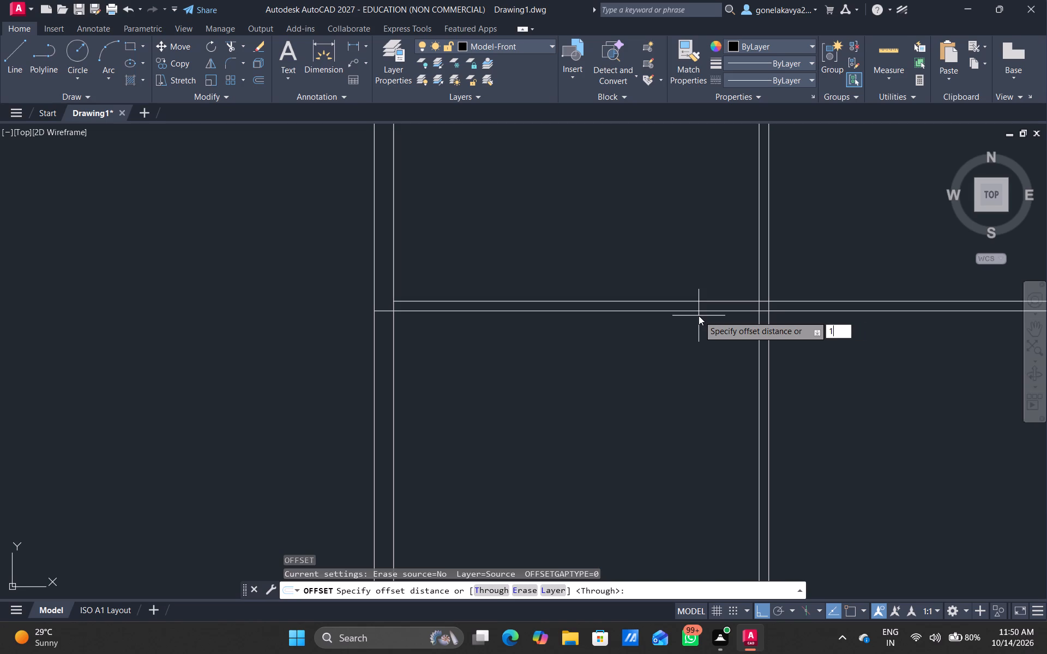
pyautogui.write('8\'0"')
pyautogui.press('Return')
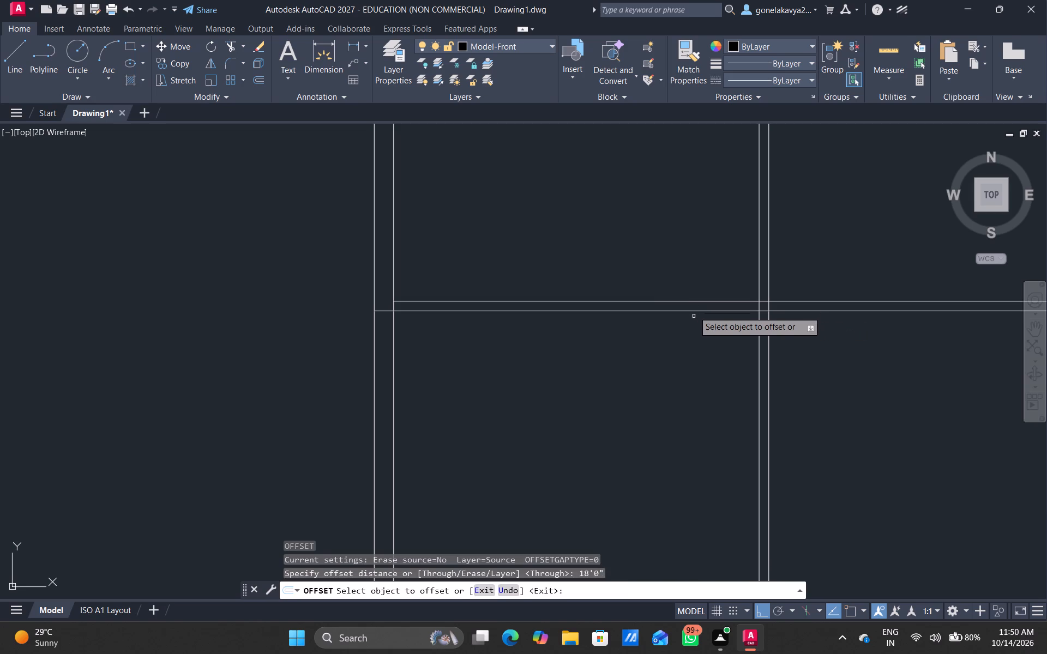
pyautogui.click(697, 312)
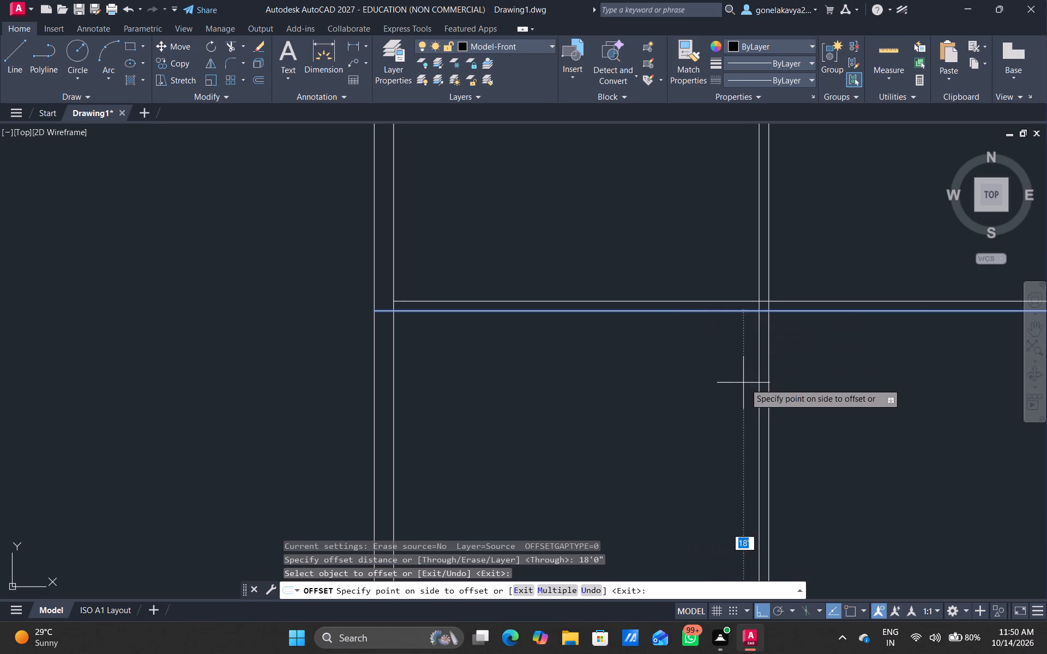
pyautogui.click(745, 385)
# Offset the new lowest horizontal line 4.5" downward to form a full-width partition.
pyautogui.scroll(-3, 749, 399)
pyautogui.scroll(2, 737, 442)
pyautogui.moveTo(737, 442); pyautogui.dragTo(689, 319, button='middle')
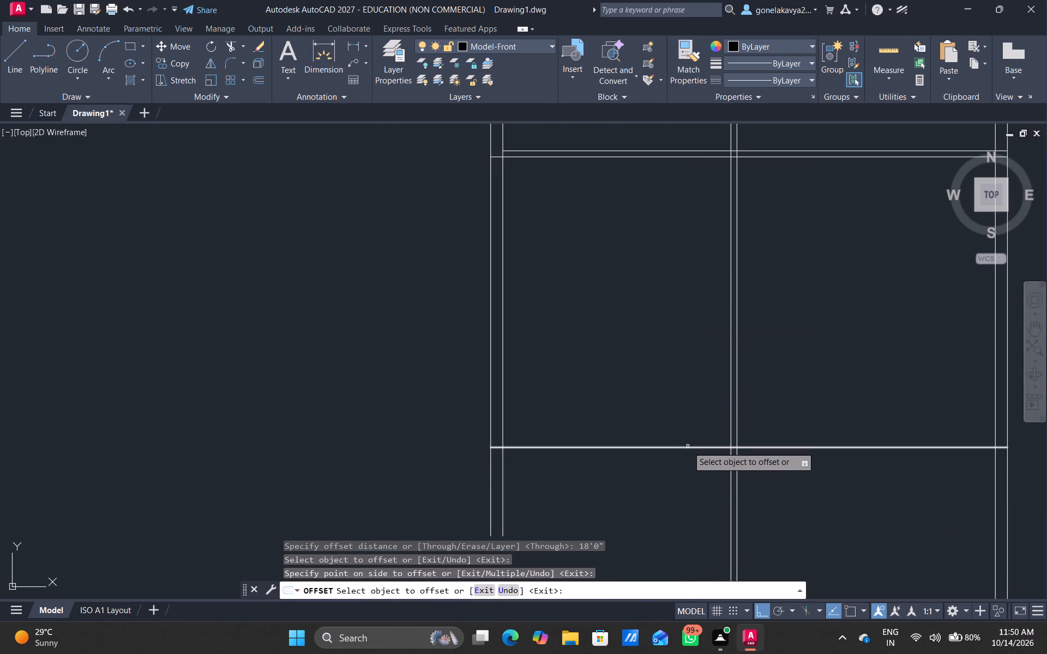
pyautogui.moveTo(688, 447); pyautogui.dragTo(686, 455)
pyautogui.write('4.')
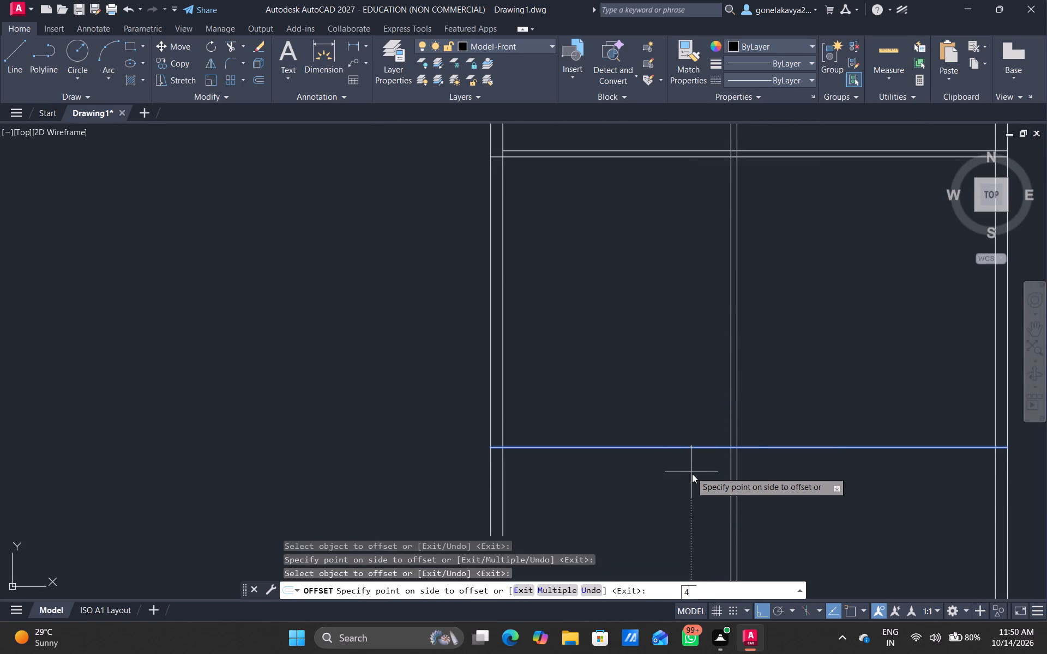
pyautogui.press('5')
pyautogui.hotkey('shift', '"')
pyautogui.press('Return')
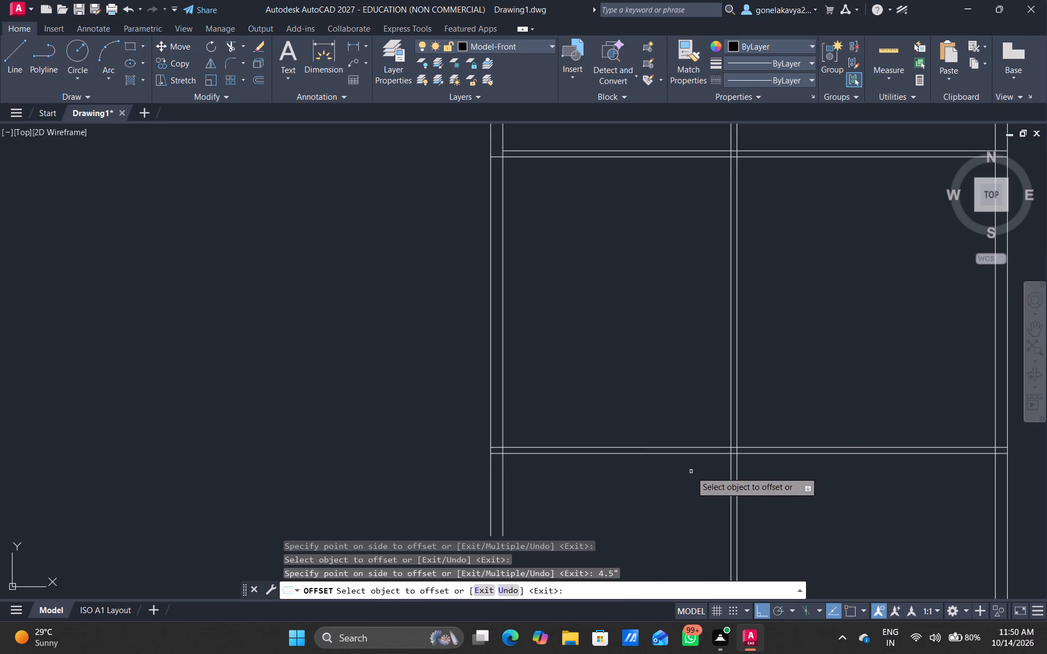
# Offset the upper full-width partition's lower line 14'0" downward, and offset that copy another 4.5" downward.
pyautogui.moveTo(782, 409); pyautogui.dragTo(629, 416, button='middle')
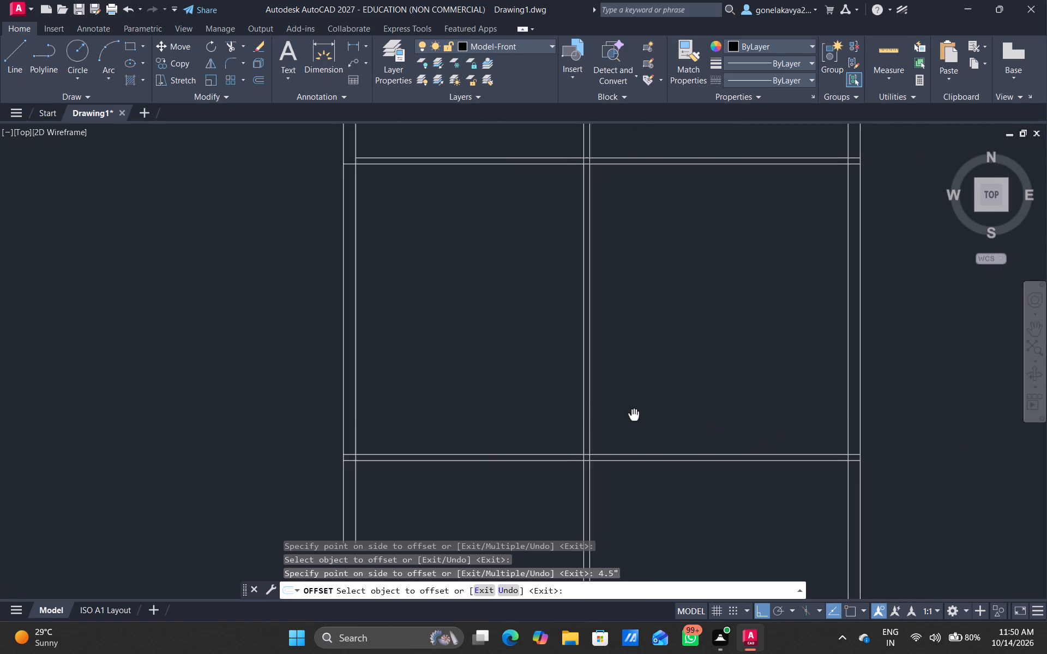
pyautogui.moveTo(629, 416); pyautogui.dragTo(627, 416, button='middle')
pyautogui.scroll(-1, 648, 378)
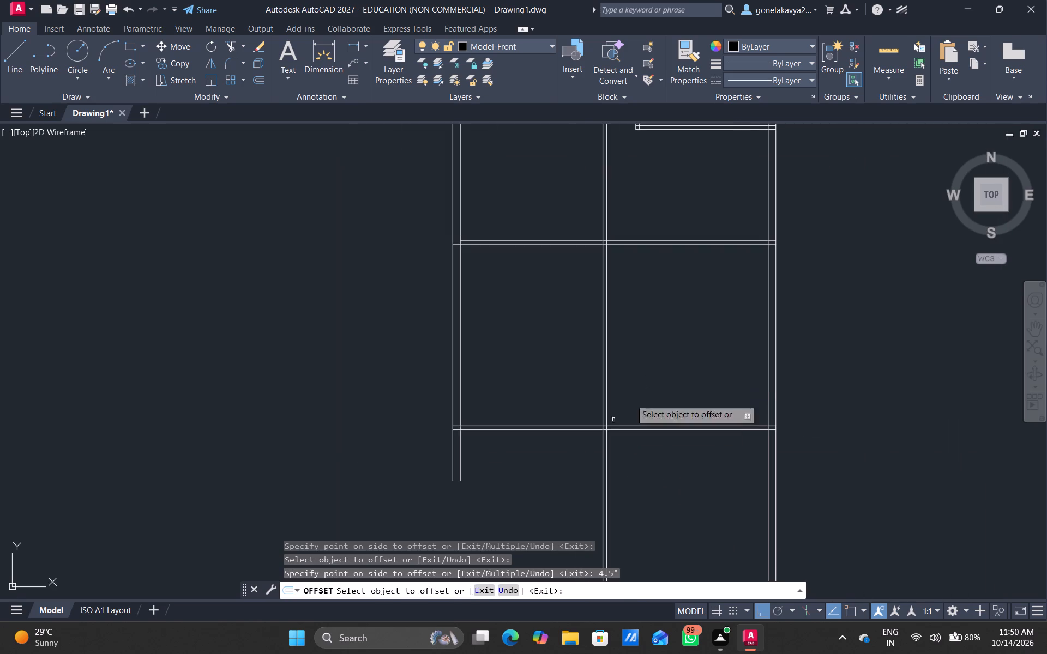
pyautogui.click(702, 245)
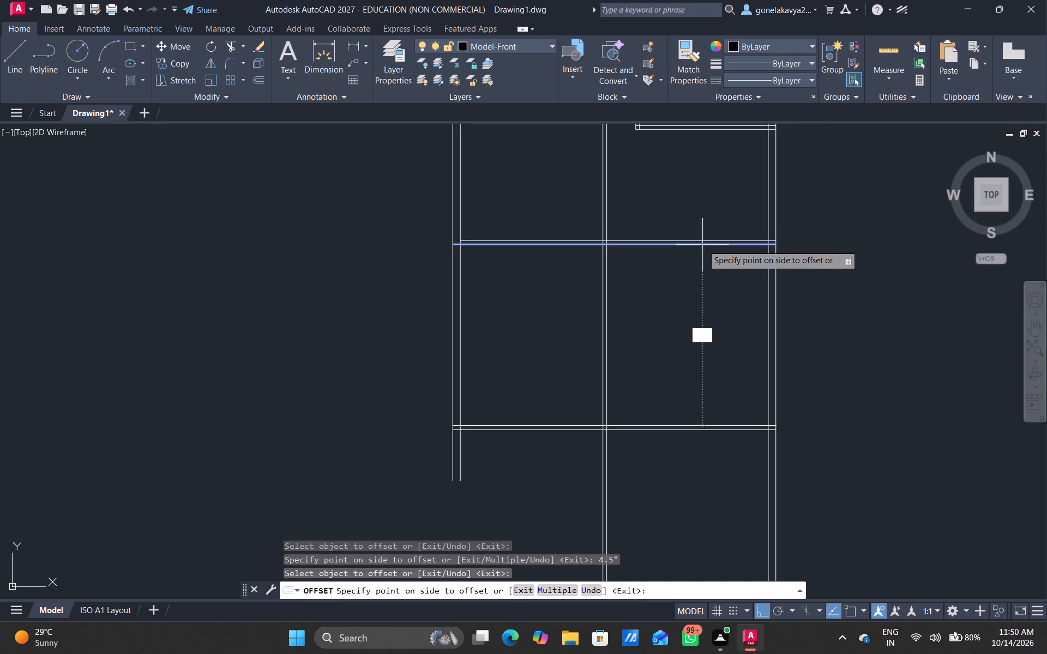
pyautogui.write('14')
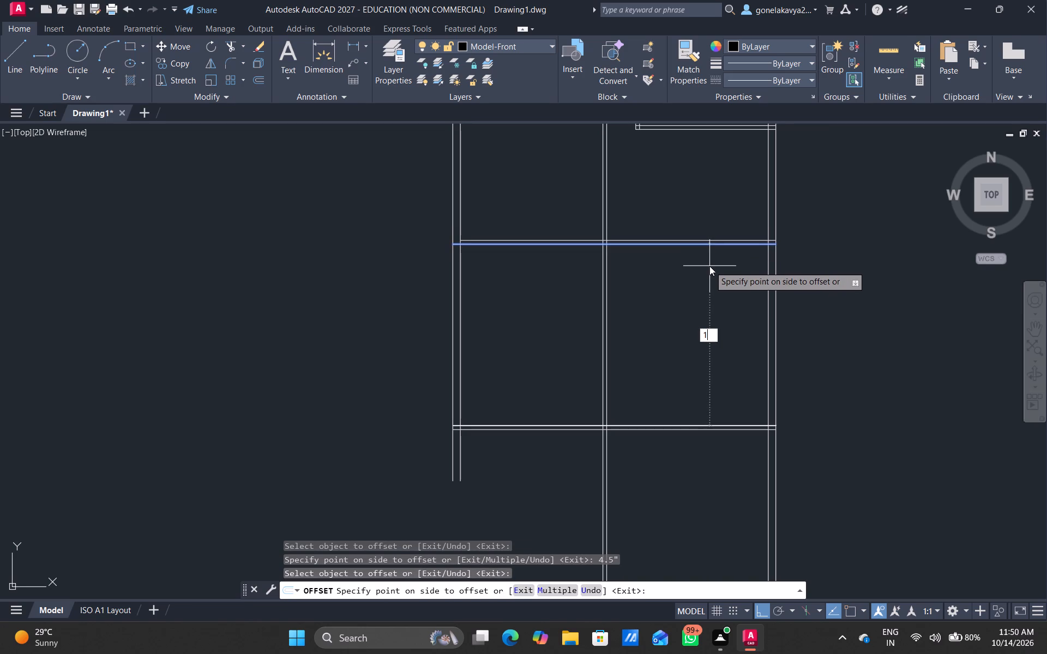
pyautogui.write('\'0"')
pyautogui.press('Return')
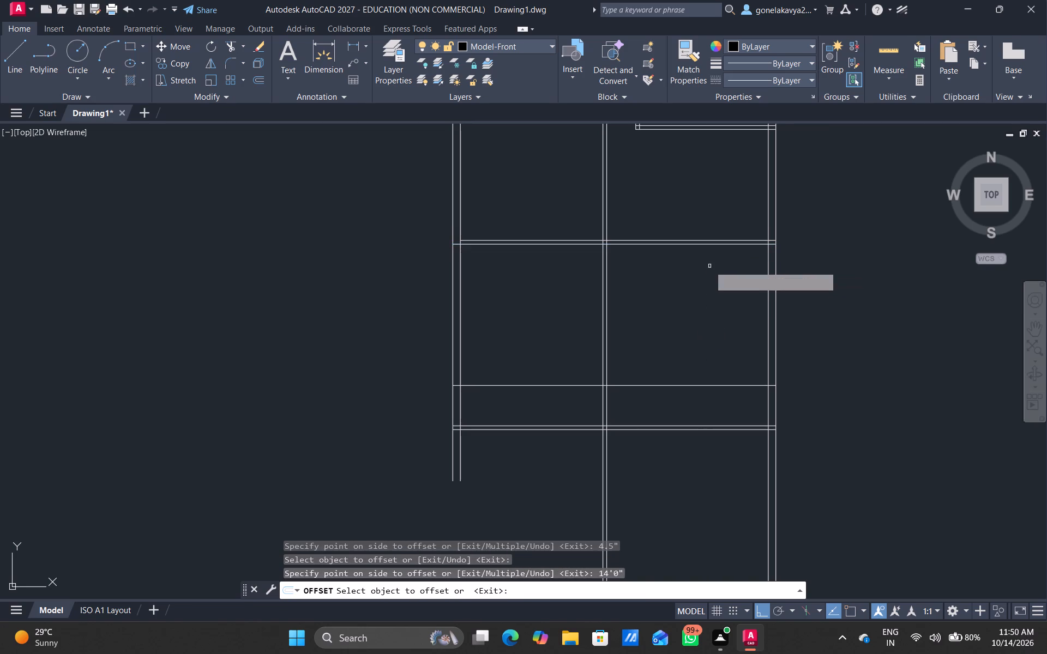
pyautogui.click(731, 386)
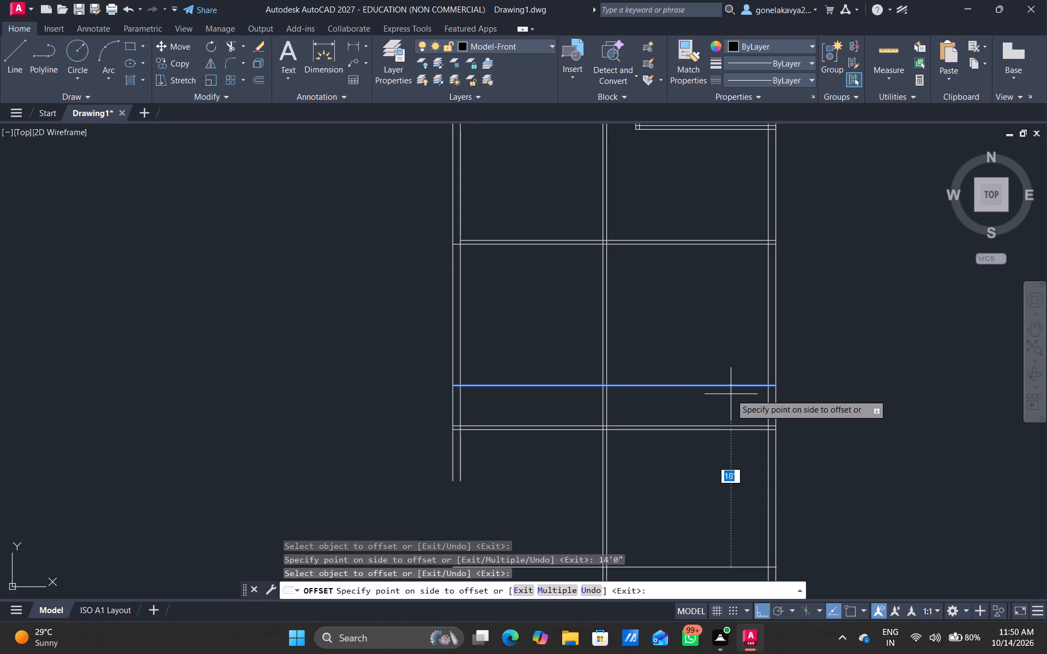
pyautogui.write('4.5"')
pyautogui.press('Return')
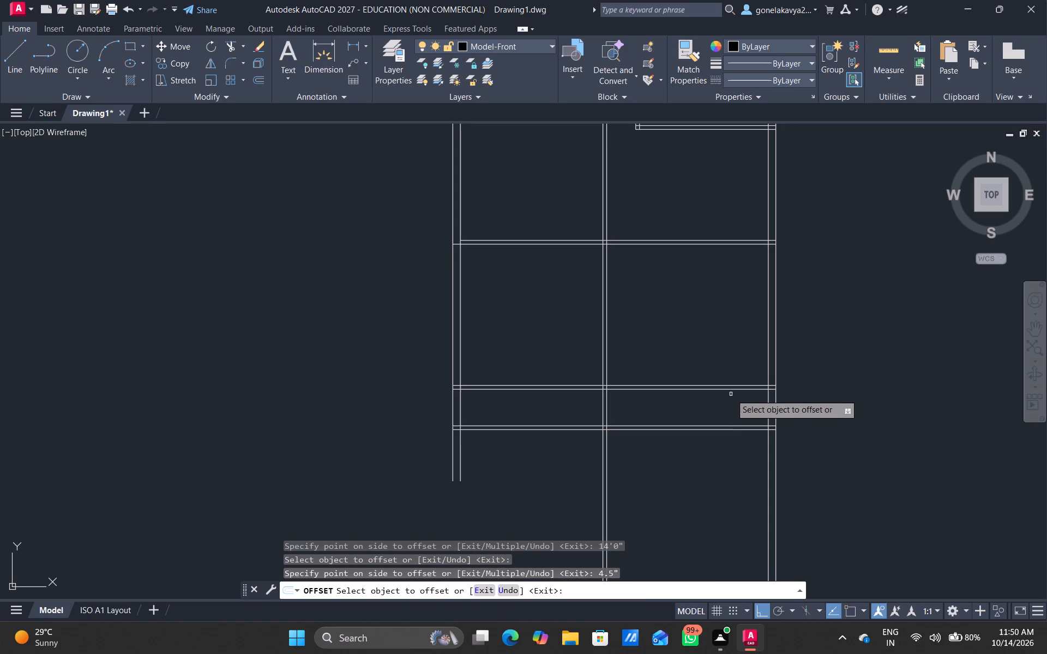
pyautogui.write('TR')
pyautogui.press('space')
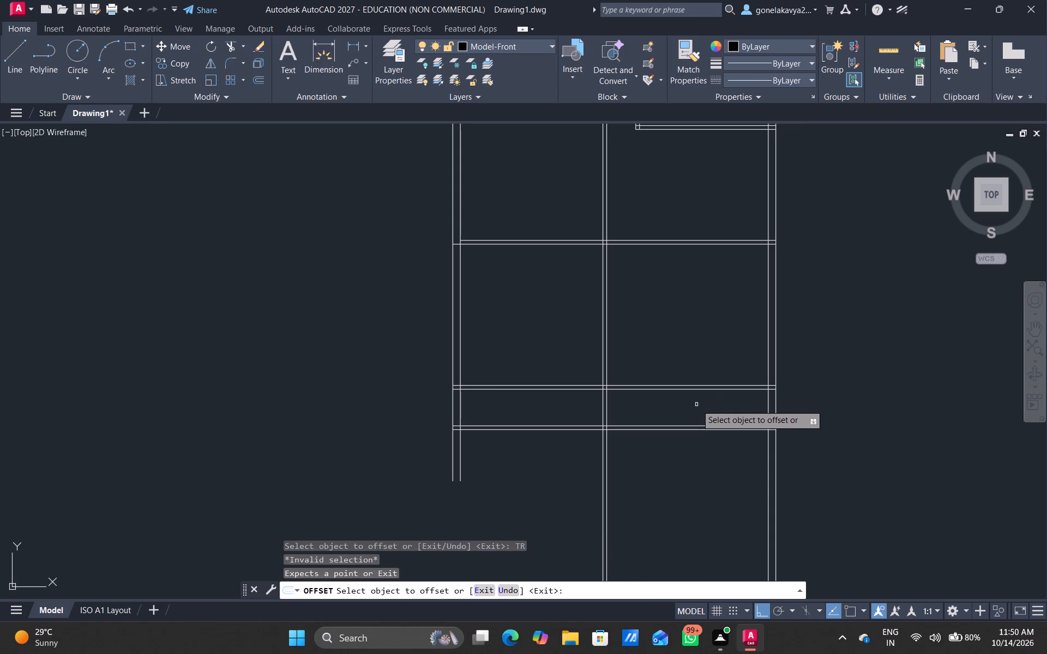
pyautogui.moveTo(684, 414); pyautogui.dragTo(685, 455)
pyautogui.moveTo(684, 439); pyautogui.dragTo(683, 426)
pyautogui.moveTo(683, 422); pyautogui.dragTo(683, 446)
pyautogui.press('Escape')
# Trim the lowest partition's two lines between the vertical partition and right outer wall, and the 14' partition's two lines across the left room.
pyautogui.press('t')
pyautogui.press('r')
pyautogui.press('space')
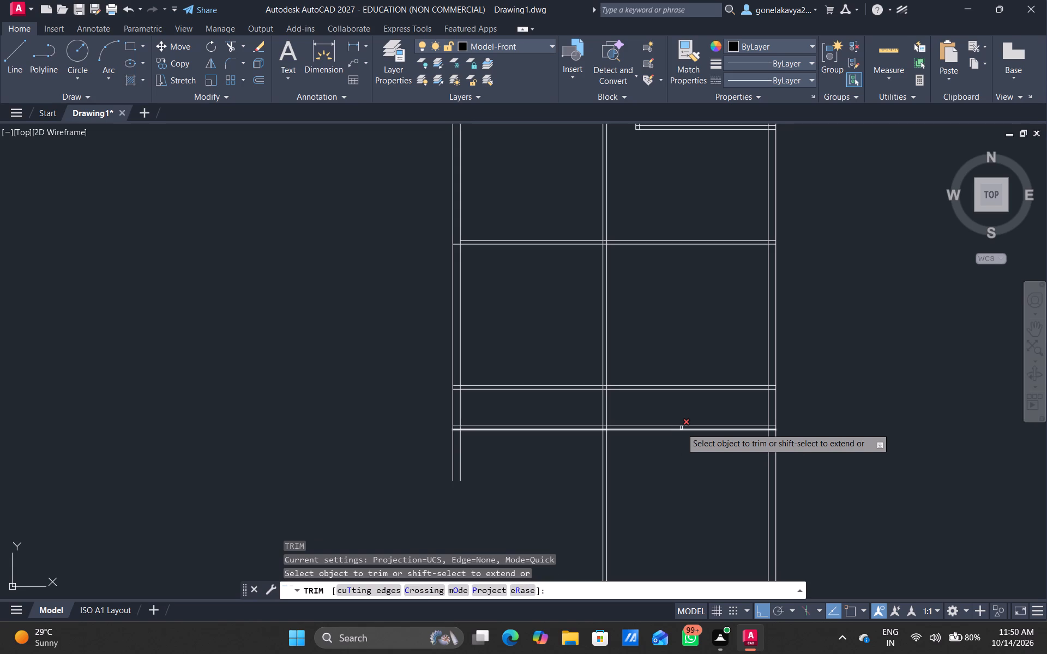
pyautogui.moveTo(669, 414); pyautogui.dragTo(661, 453)
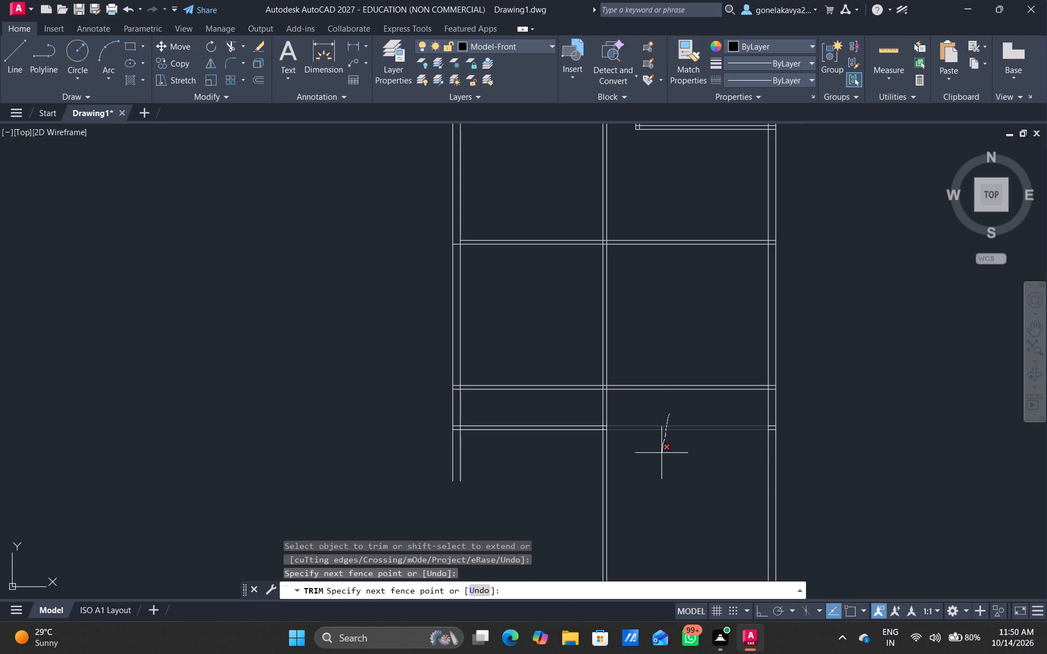
pyautogui.moveTo(661, 453); pyautogui.dragTo(660, 464)
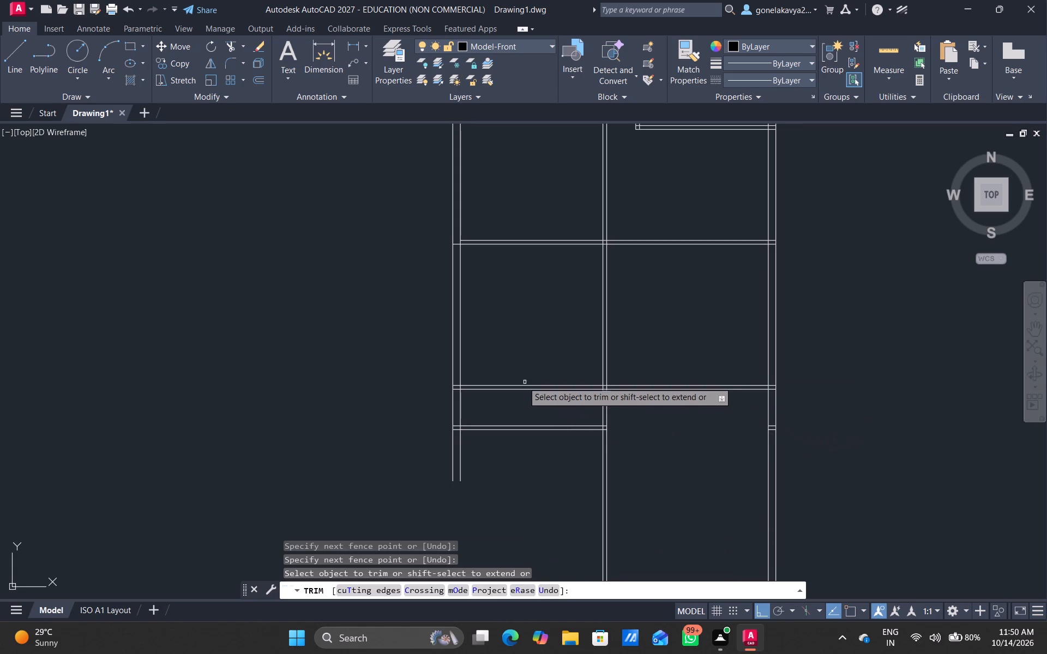
pyautogui.moveTo(526, 379); pyautogui.dragTo(526, 366)
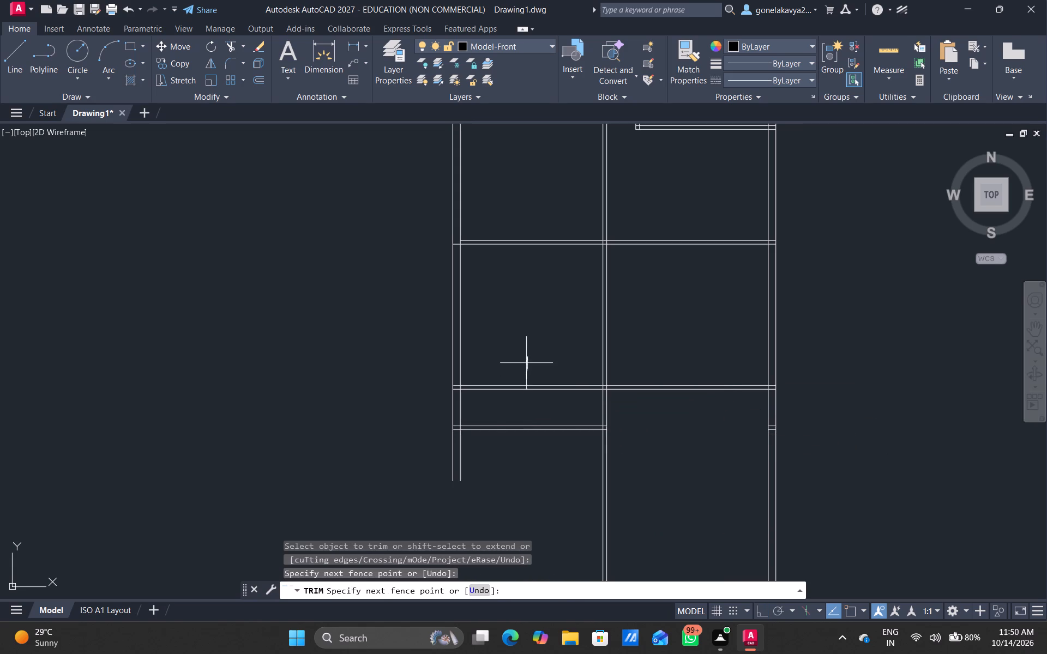
pyautogui.moveTo(526, 366); pyautogui.dragTo(523, 417)
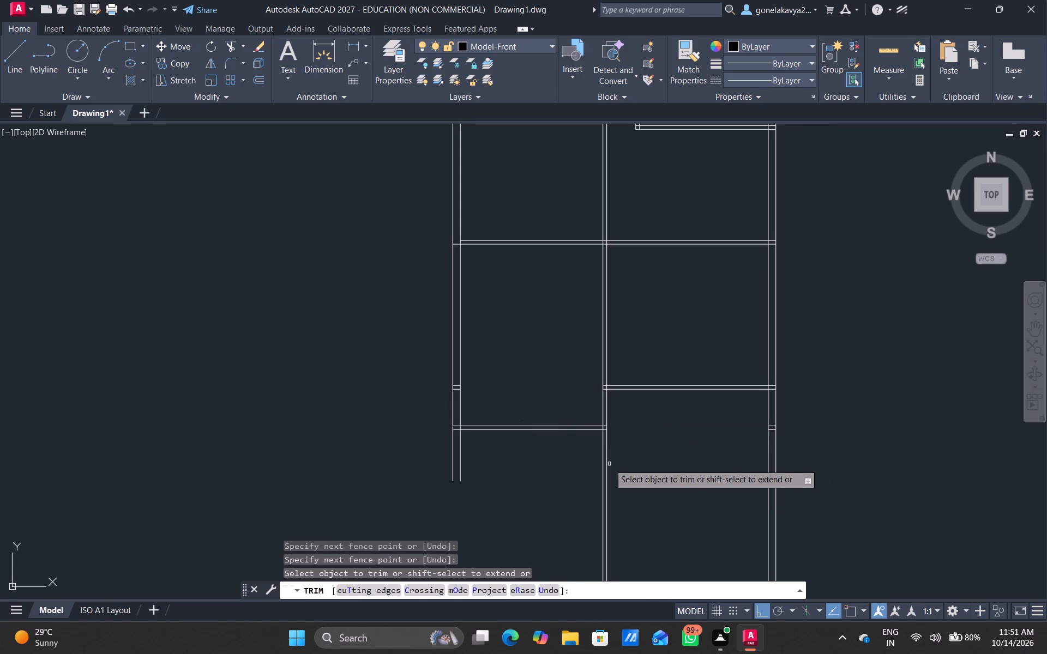
pyautogui.press('Escape')
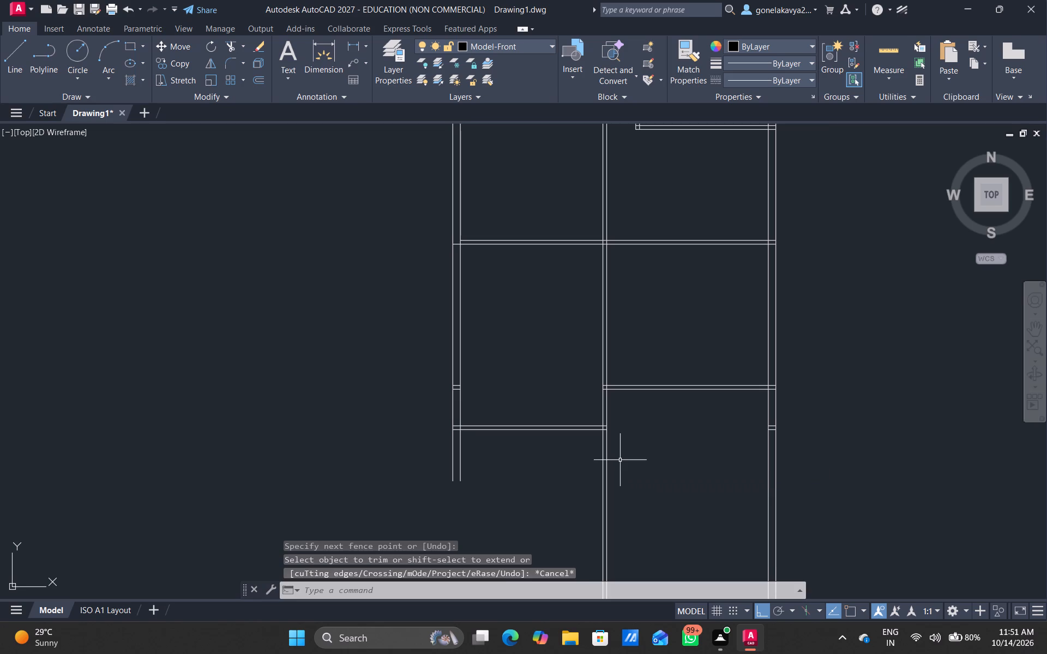
# Offset the right line of the central vertical partition 6'0" to the right.
pyautogui.press('o')
pyautogui.press('Return')
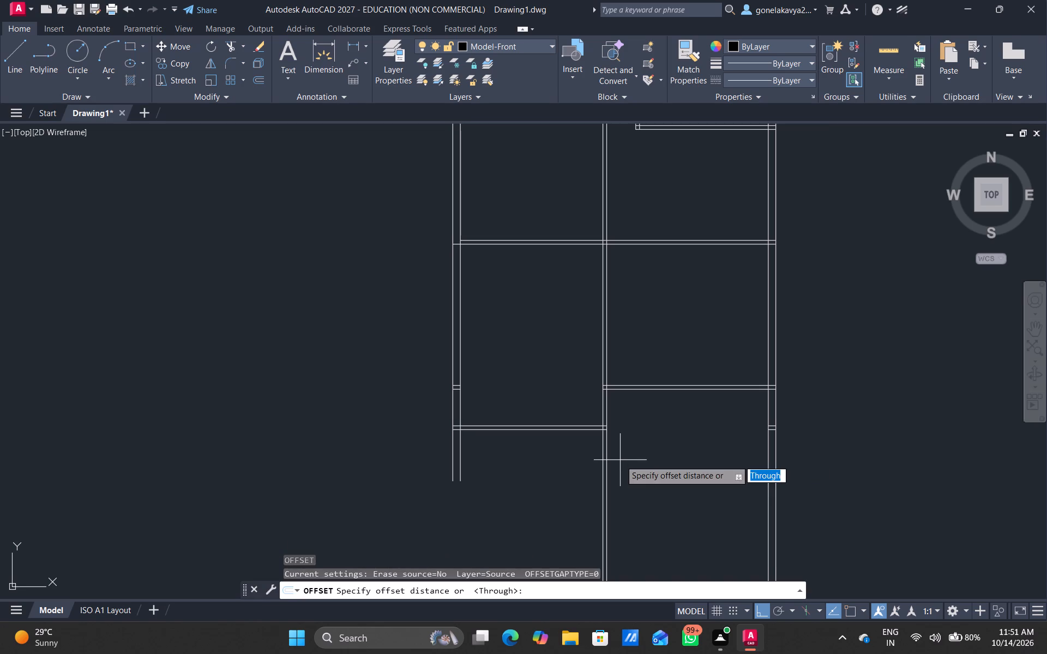
pyautogui.write('6\'0"')
pyautogui.press('Return')
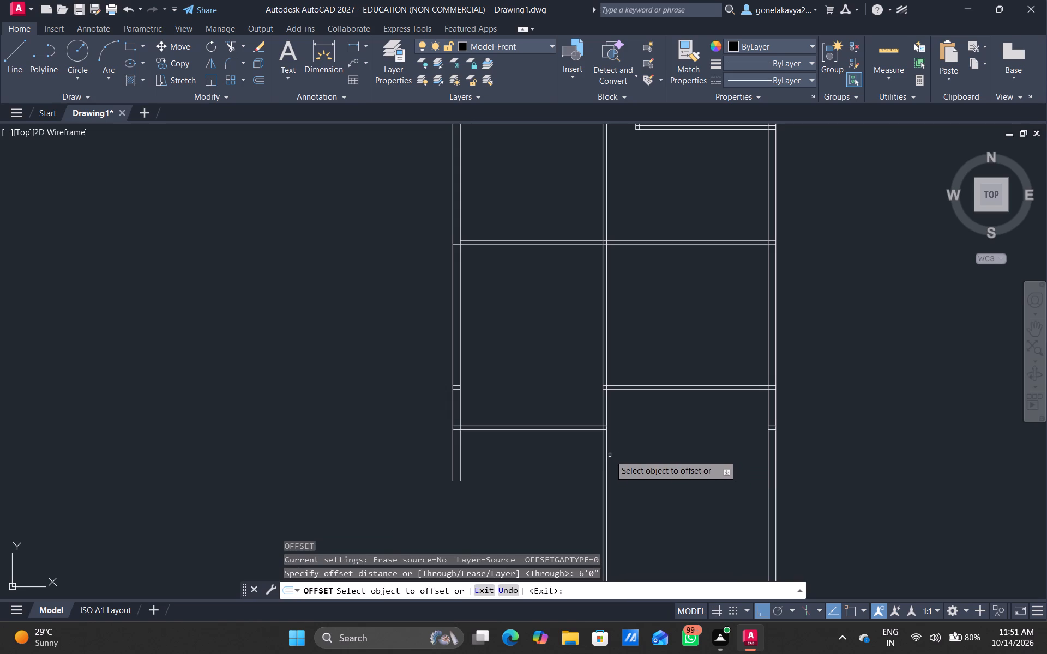
pyautogui.click(607, 455)
pyautogui.click(628, 452)
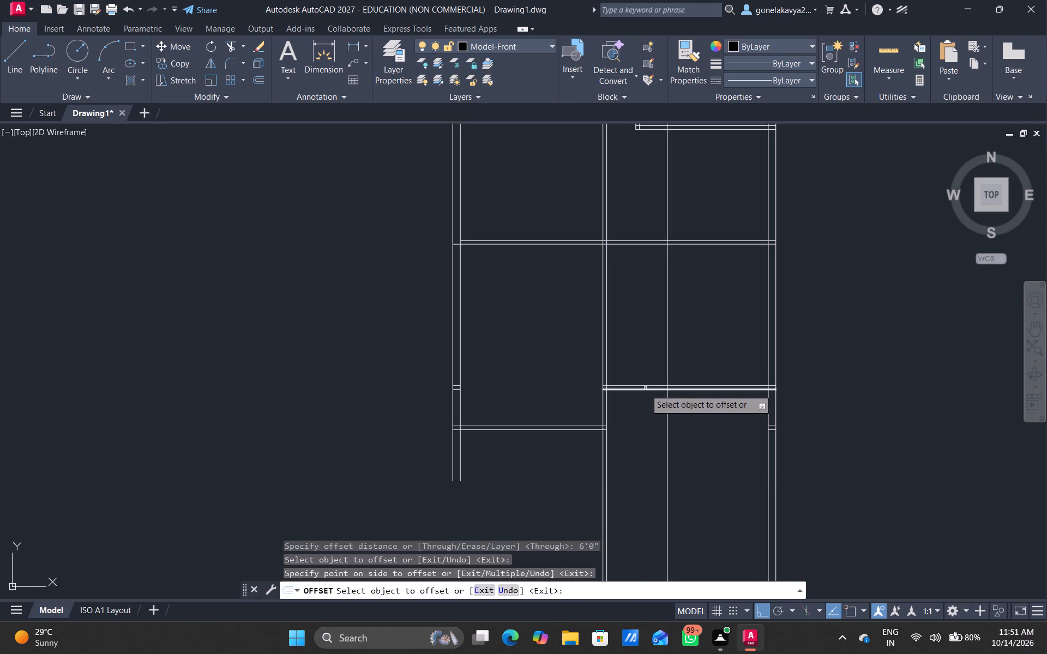
# Offset the lower line of the right room's bottom partition 8'0" downward.
pyautogui.click(645, 390)
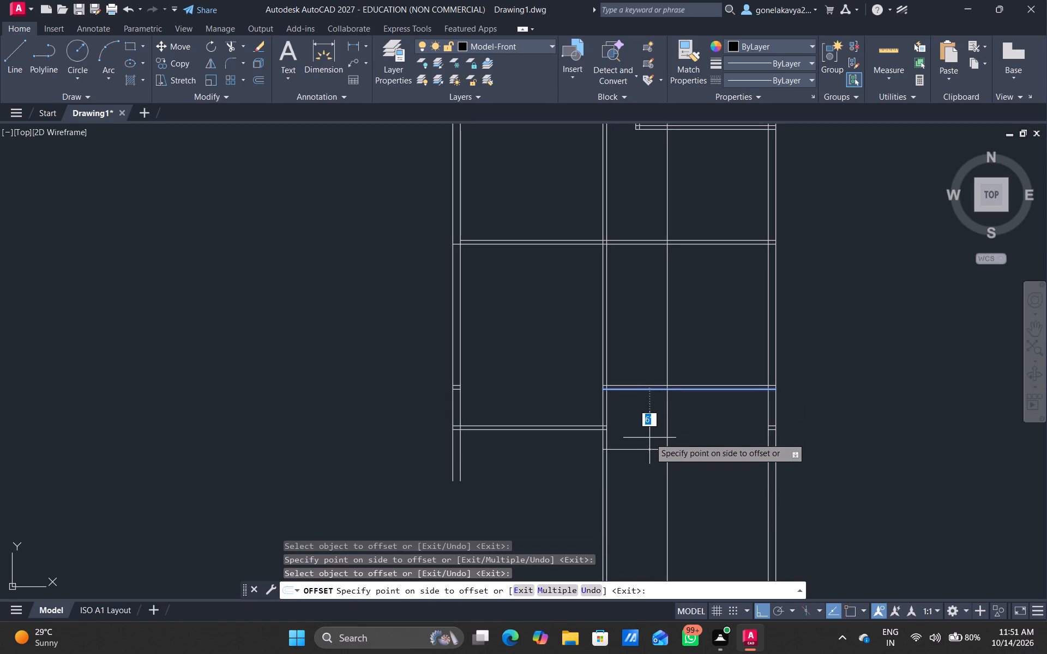
pyautogui.write('8\'0"')
pyautogui.press('Return')
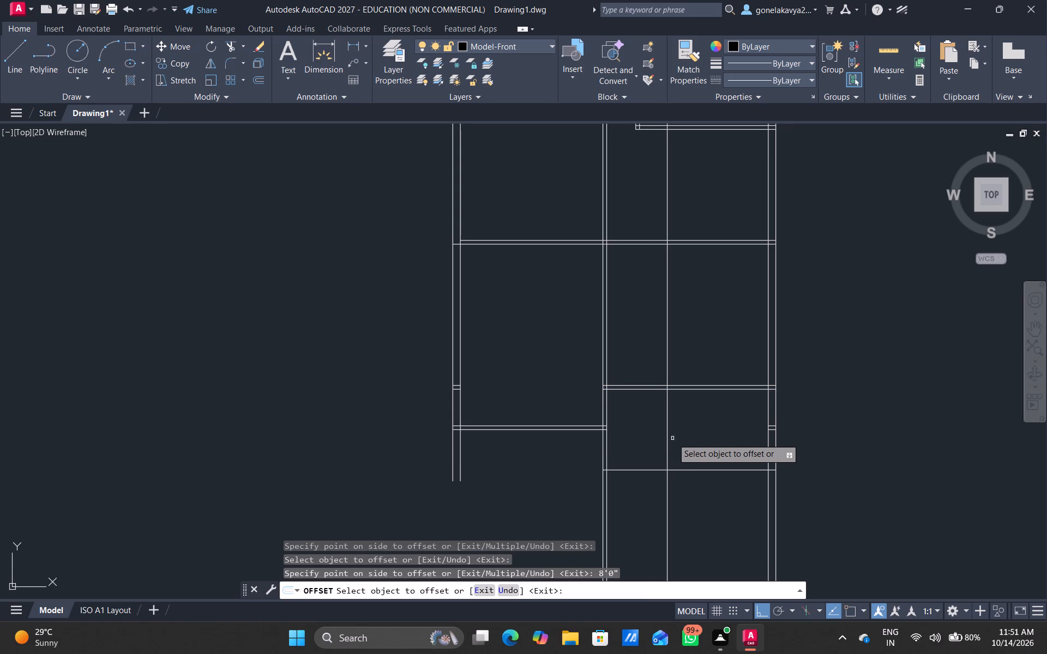
# Offset the new vertical line right of the central partition 4.5" to the right, and the new 8'0" horizontal line 4.5" downward.
pyautogui.click(668, 437)
pyautogui.write('4.5')
pyautogui.press('Return')
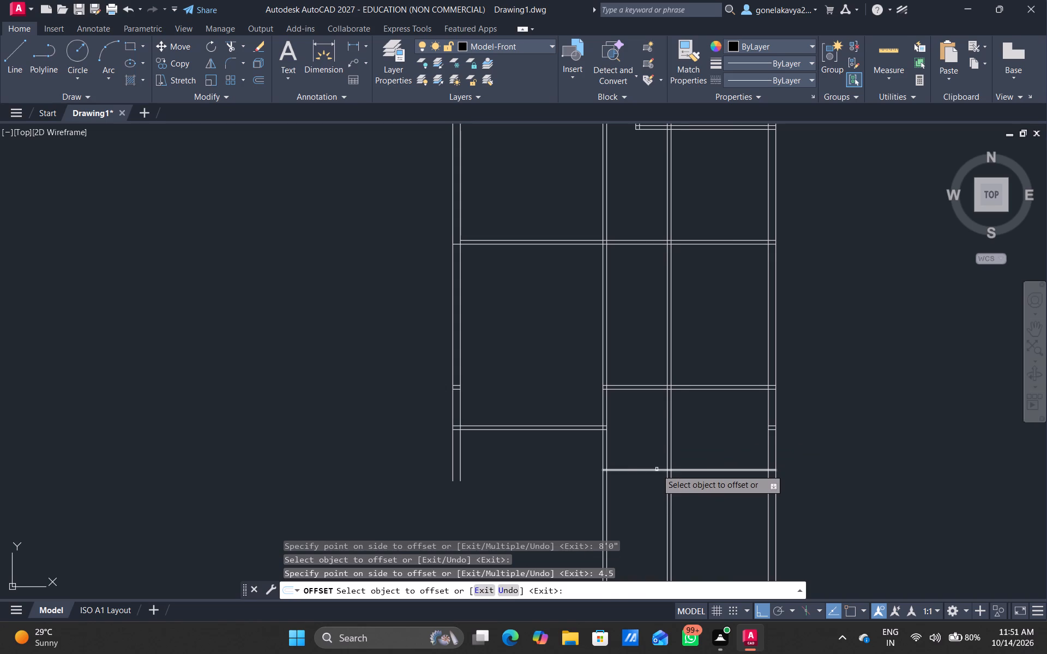
pyautogui.click(657, 469)
pyautogui.write('4.5"')
pyautogui.press('Return')
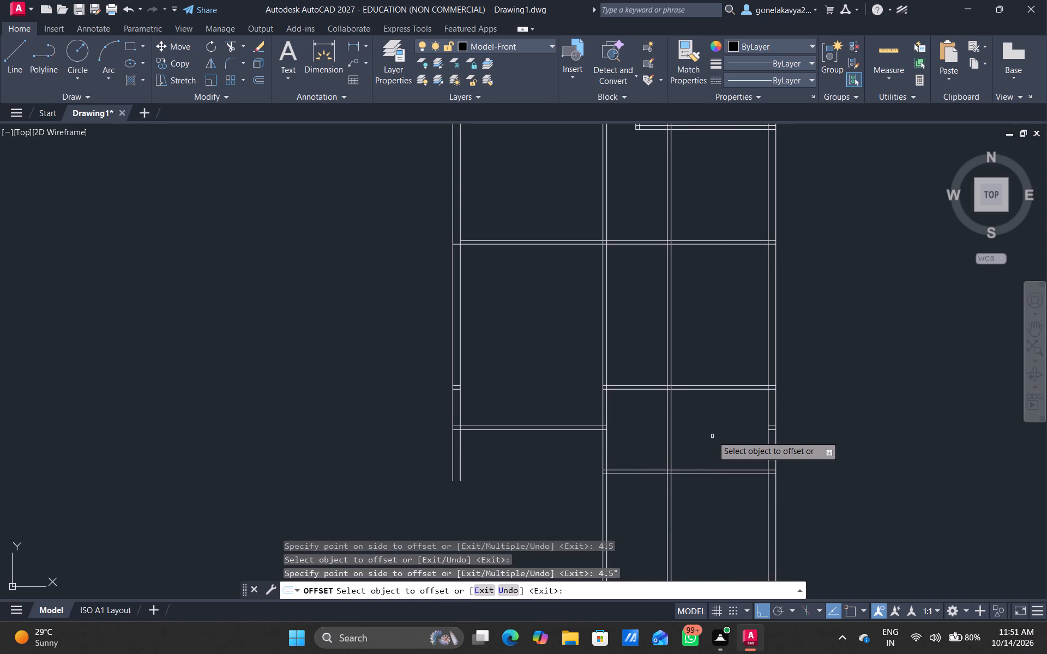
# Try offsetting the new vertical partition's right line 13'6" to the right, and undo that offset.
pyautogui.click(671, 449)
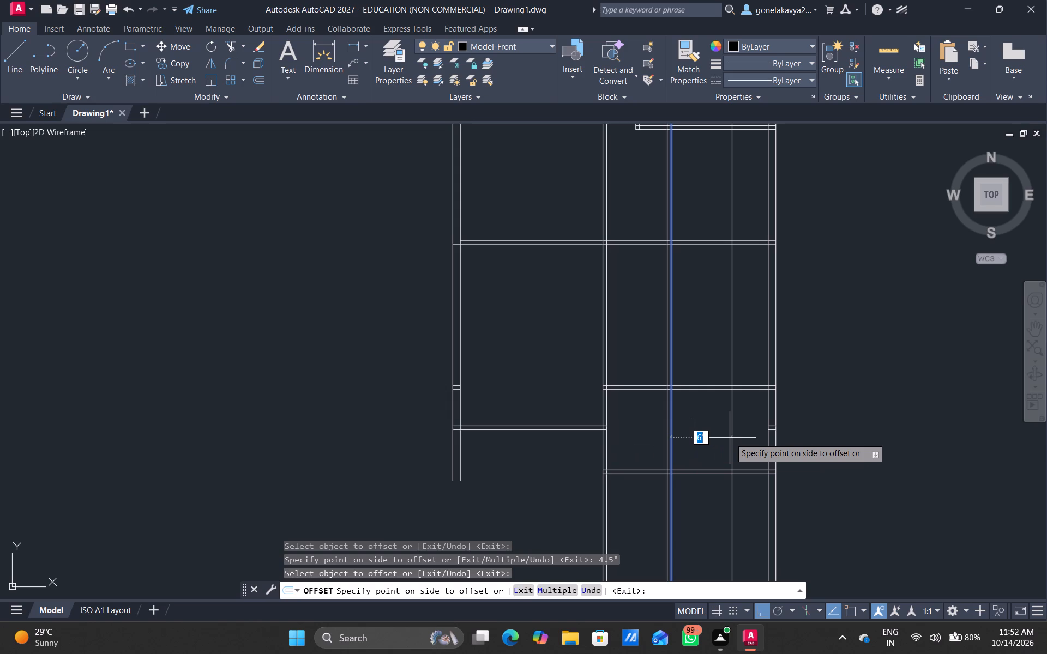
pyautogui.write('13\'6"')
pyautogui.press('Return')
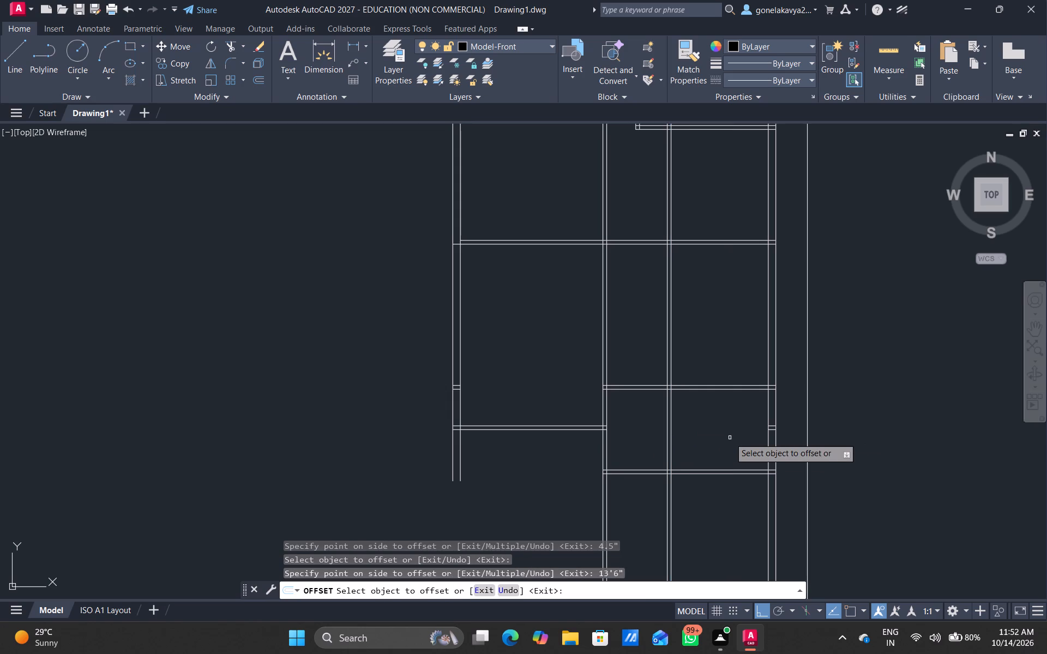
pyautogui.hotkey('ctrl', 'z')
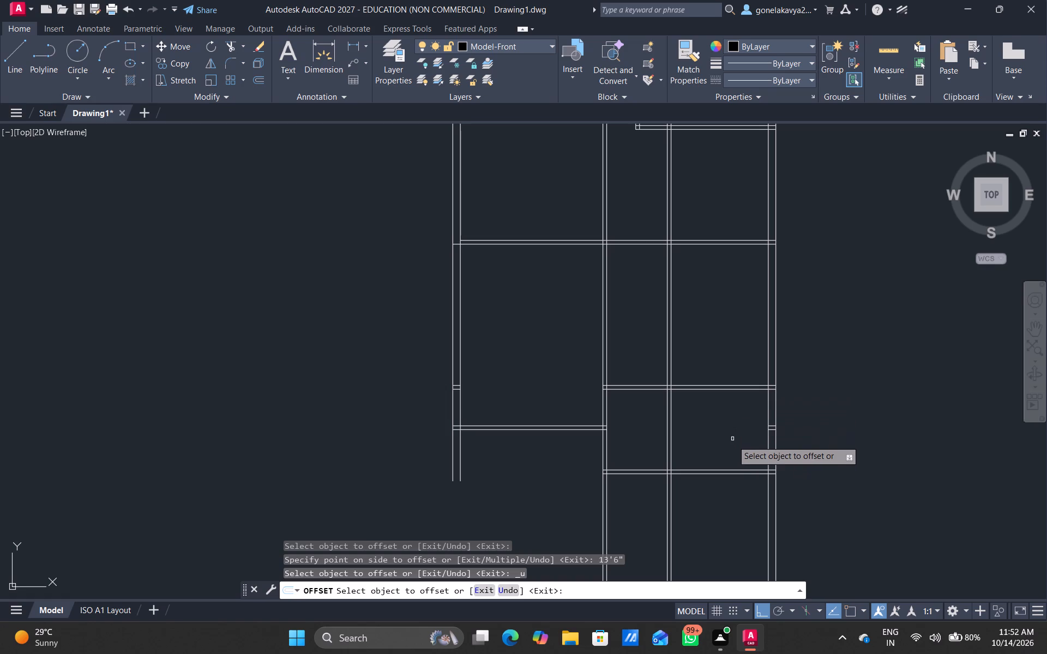
# Offset the lower line of the right room's bottom partition 13'6" downward, and offset that copy another 4.5" downward.
pyautogui.click(734, 390)
pyautogui.write("13'")
pyautogui.write('6"')
pyautogui.press('Return')
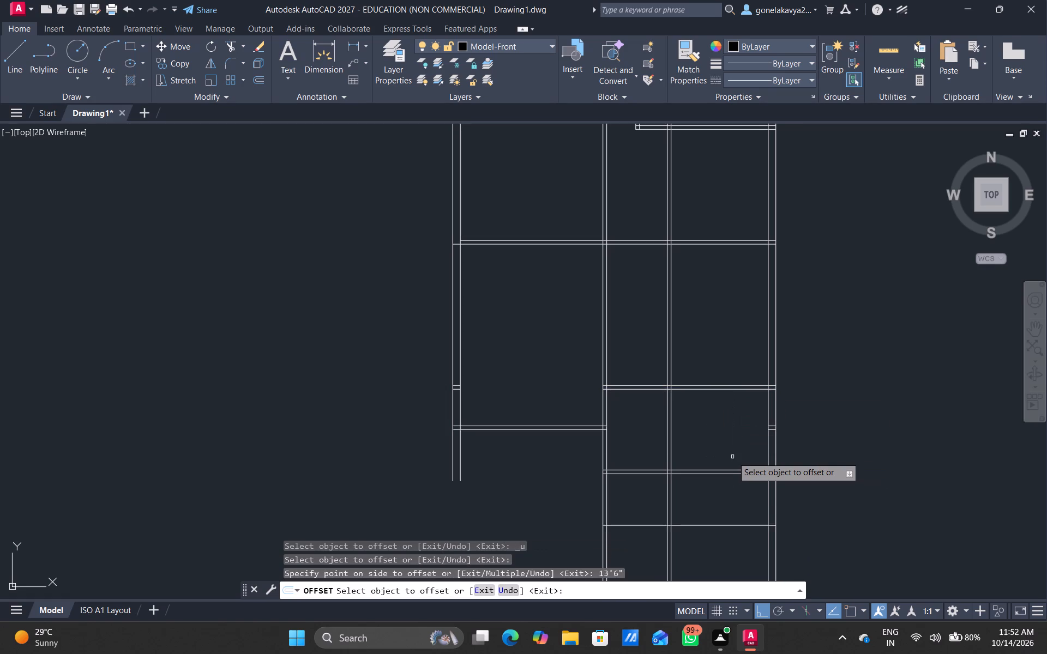
pyautogui.click(705, 526)
pyautogui.write('4.5"')
pyautogui.press('Return')
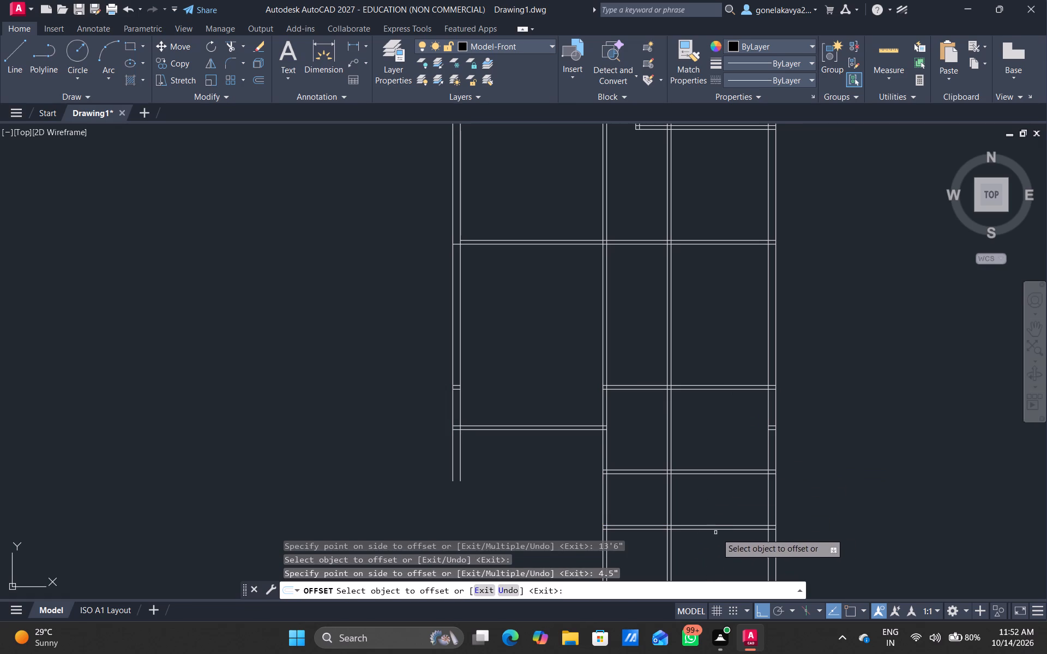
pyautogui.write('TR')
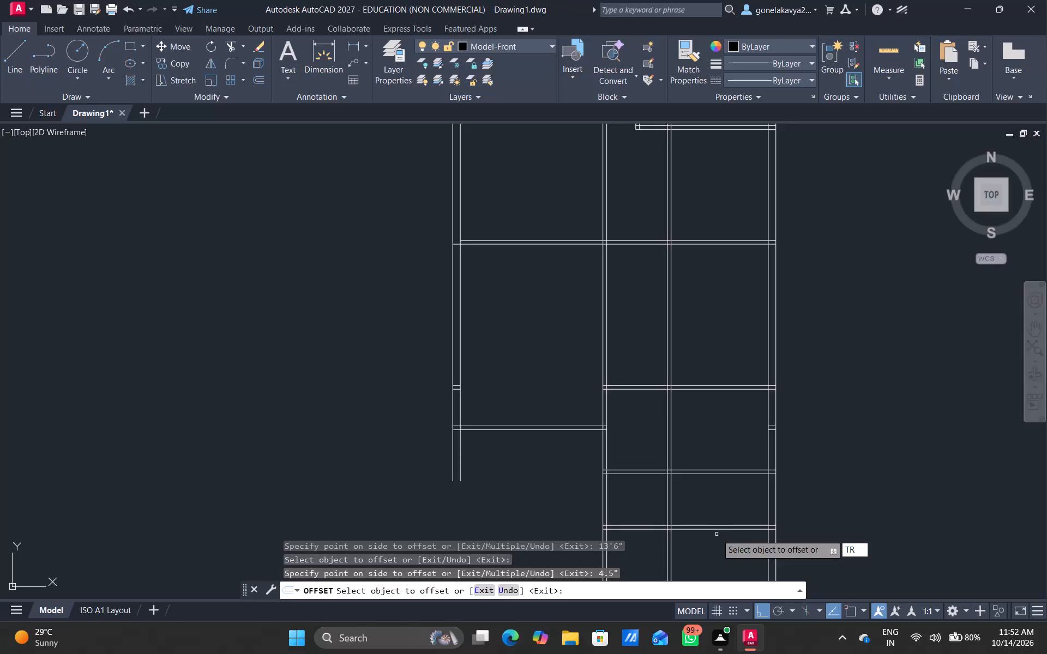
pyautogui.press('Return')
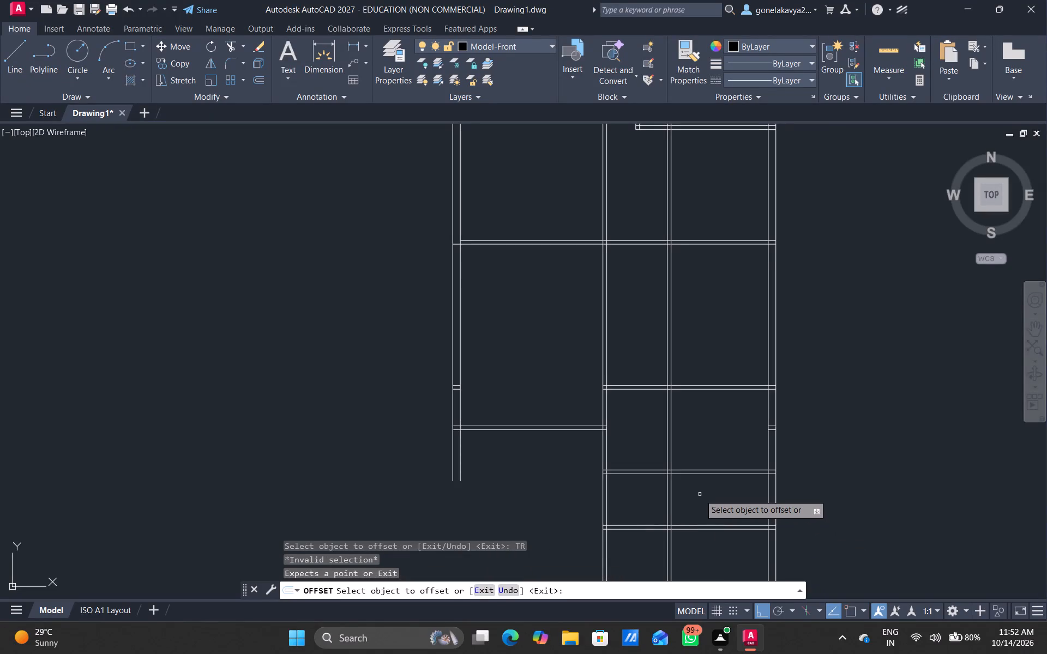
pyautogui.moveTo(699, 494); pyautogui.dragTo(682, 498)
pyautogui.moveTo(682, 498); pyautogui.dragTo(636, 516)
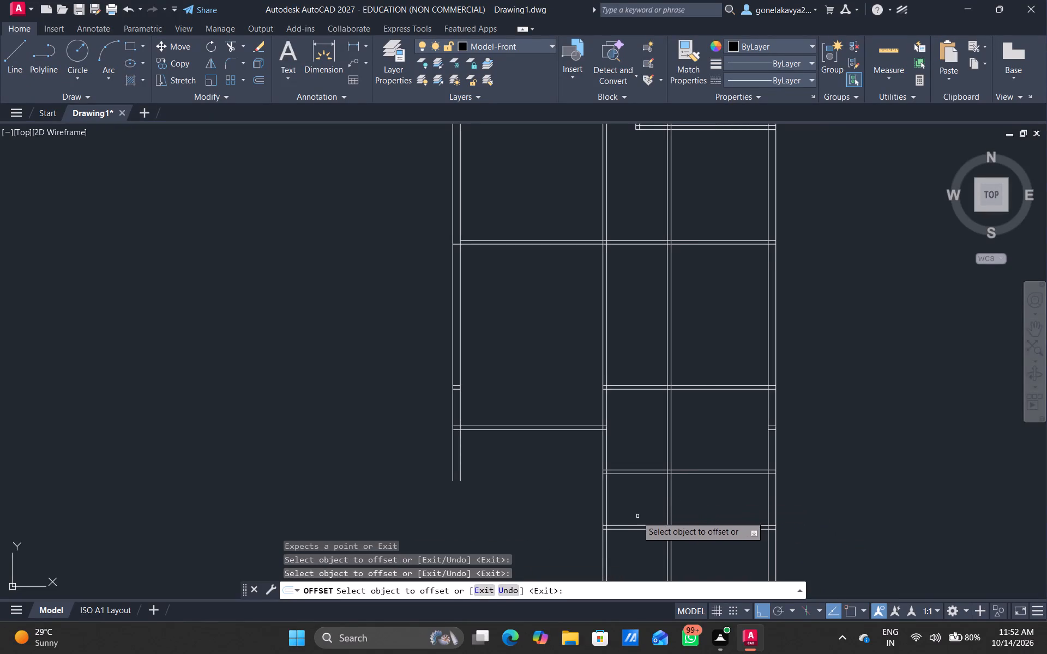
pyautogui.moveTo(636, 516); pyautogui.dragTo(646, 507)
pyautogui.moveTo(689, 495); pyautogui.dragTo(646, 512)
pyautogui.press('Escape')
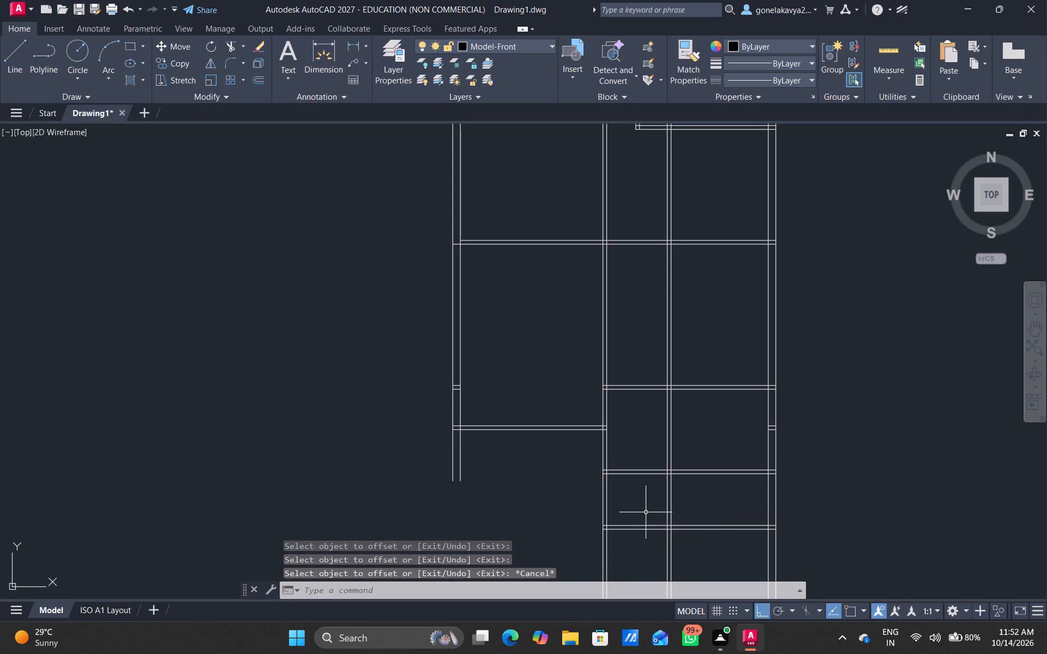
# Trim the new vertical partition between the two lowest horizontal partitions, and the upper of these between that vertical and the right outer wall.
pyautogui.write('TR')
pyautogui.press('space')
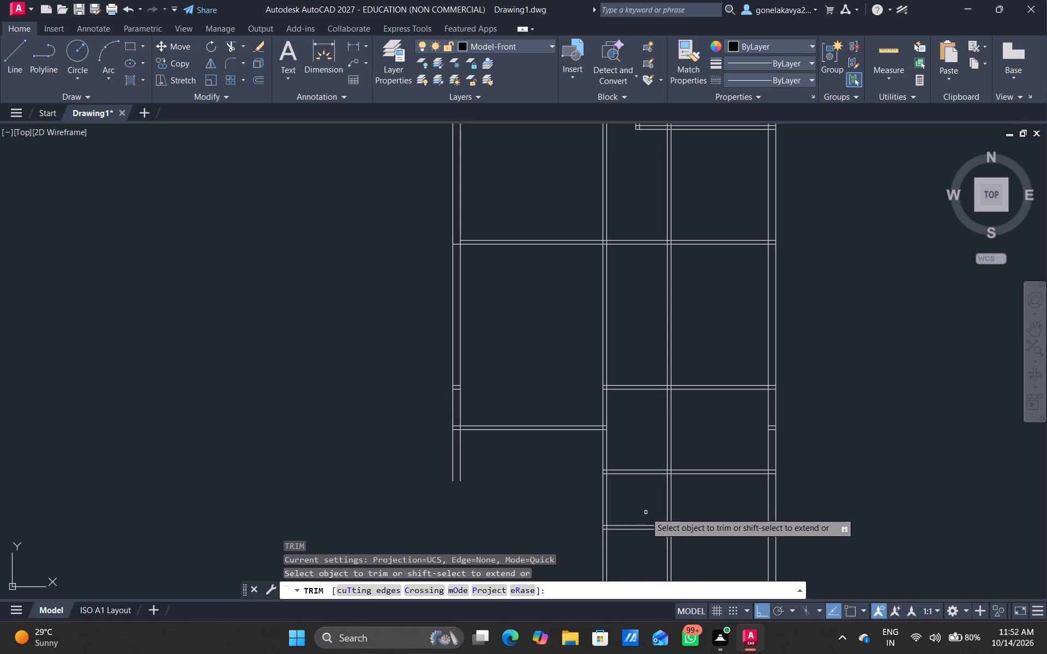
pyautogui.moveTo(690, 480); pyautogui.dragTo(659, 504)
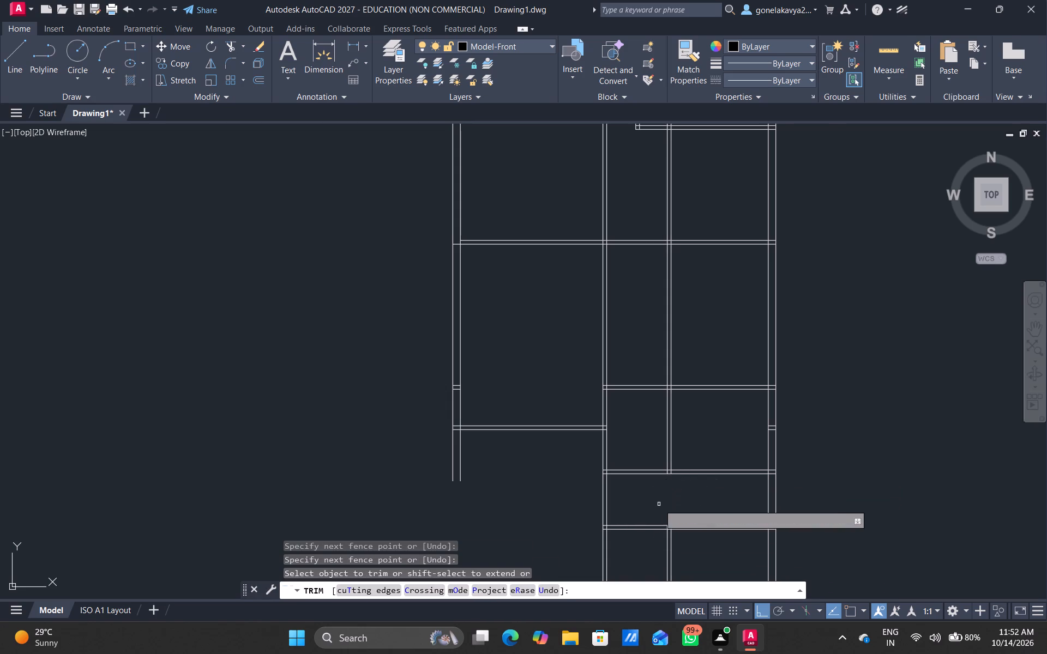
pyautogui.moveTo(726, 475); pyautogui.dragTo(724, 466)
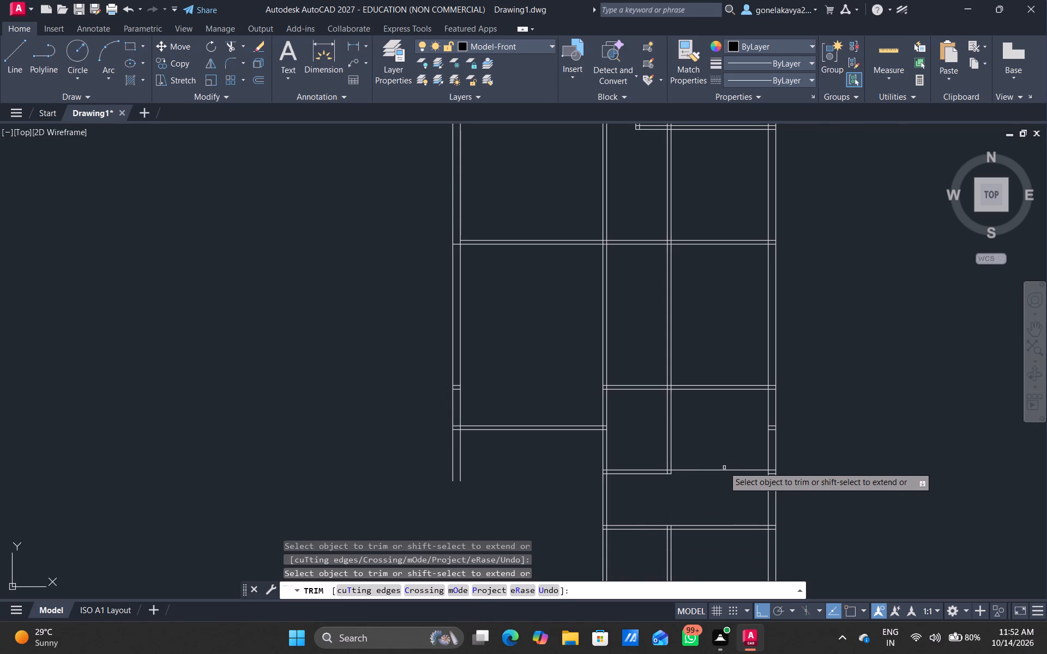
pyautogui.moveTo(724, 466); pyautogui.dragTo(722, 457)
pyautogui.click(724, 470)
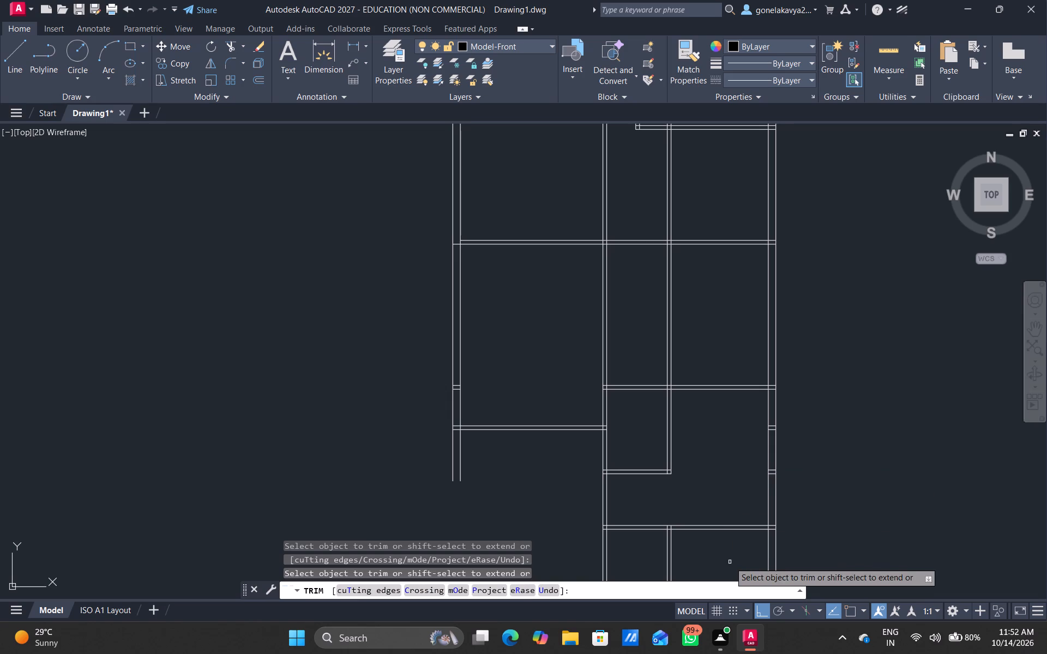
# Trim the new vertical partition and the right outer wall's two lines below the lowest horizontal partition.
pyautogui.scroll(-5, 730, 562)
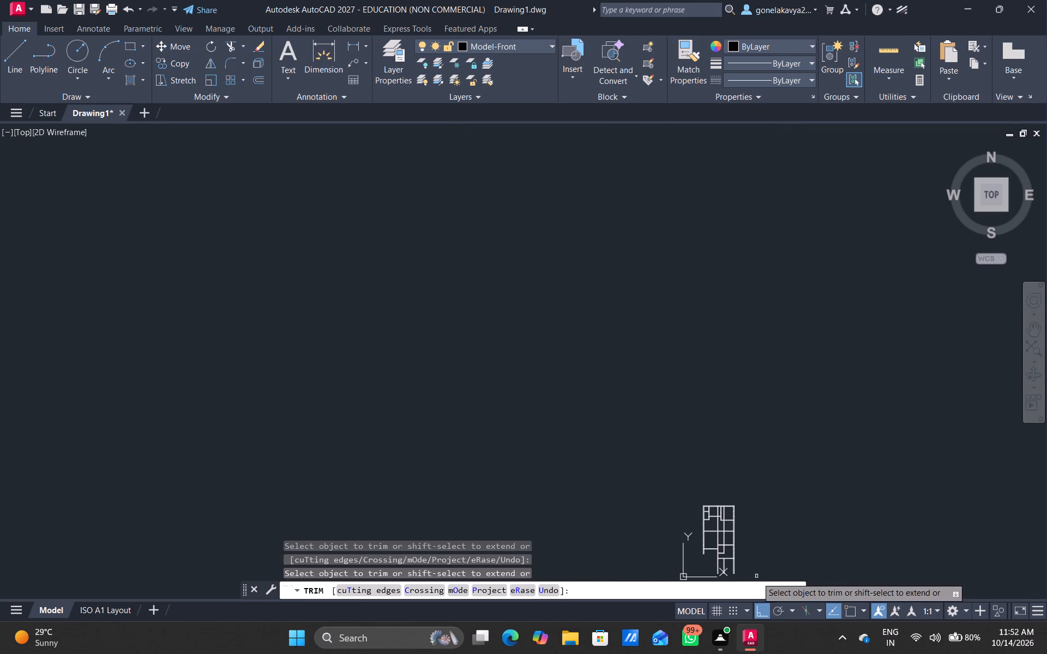
pyautogui.keyDown('ctrl'); pyautogui.scroll(3, 757, 578); pyautogui.keyUp('ctrl')
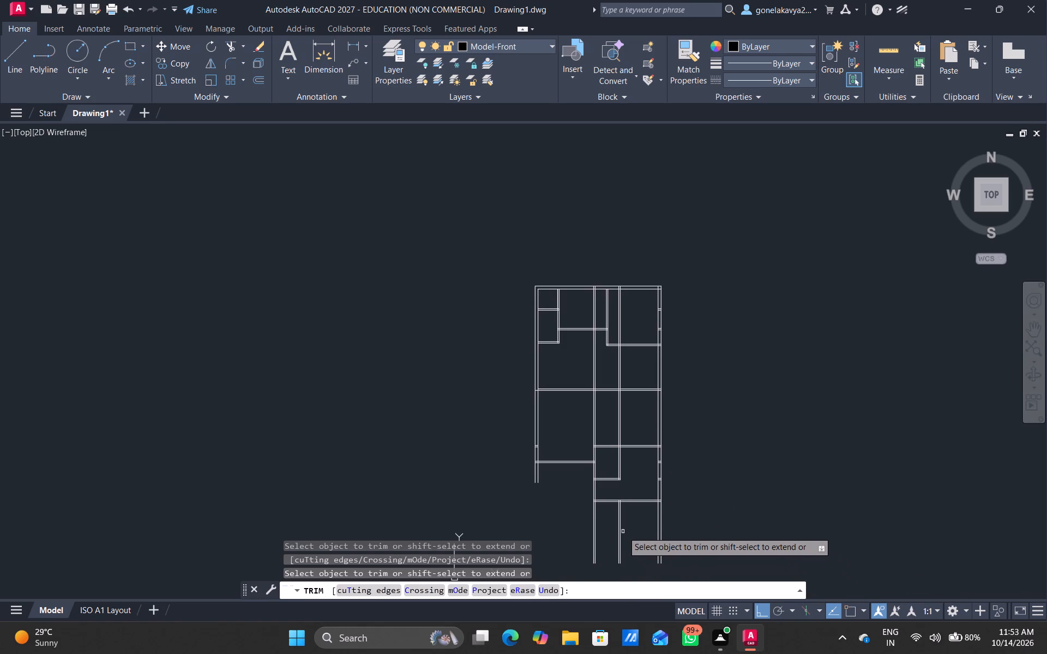
pyautogui.moveTo(627, 528); pyautogui.dragTo(625, 529)
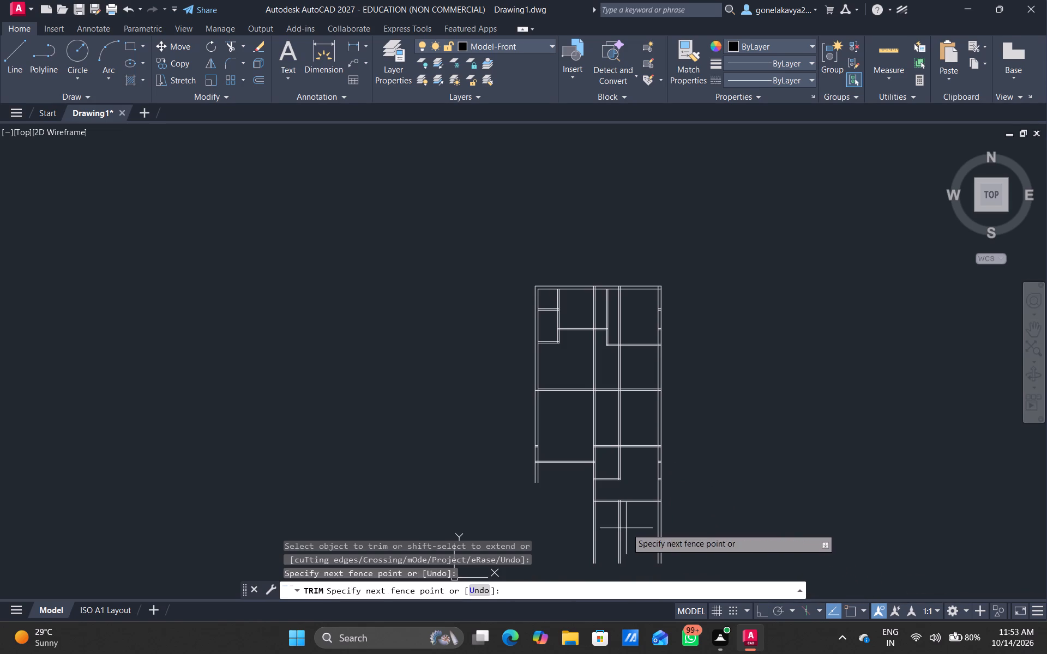
pyautogui.moveTo(625, 529); pyautogui.dragTo(615, 539)
pyautogui.moveTo(634, 529); pyautogui.dragTo(640, 528)
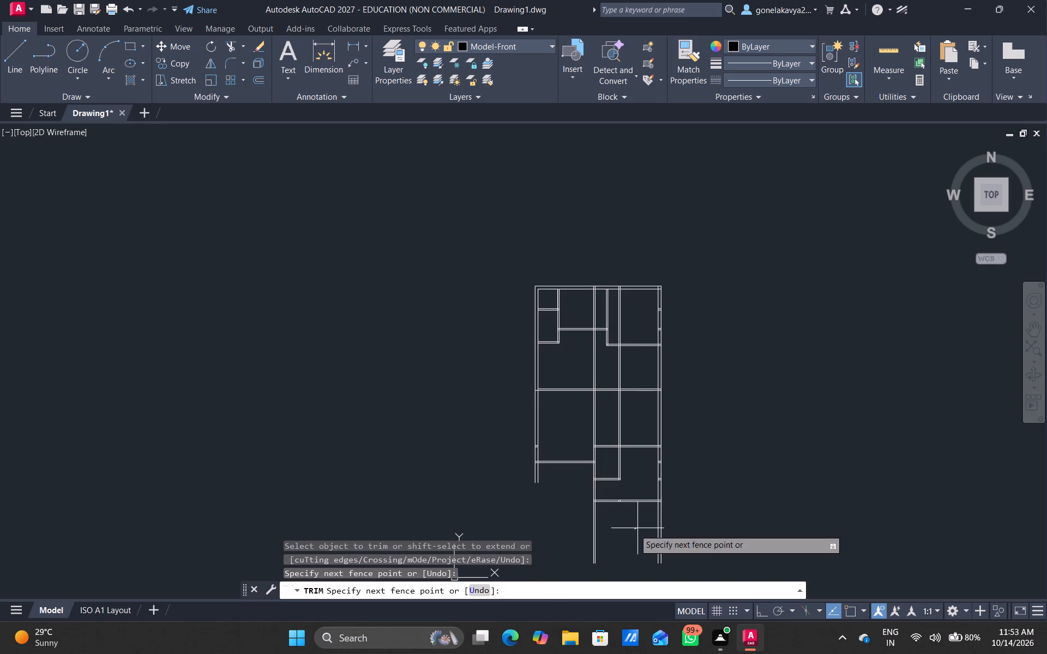
pyautogui.moveTo(640, 528); pyautogui.dragTo(679, 522)
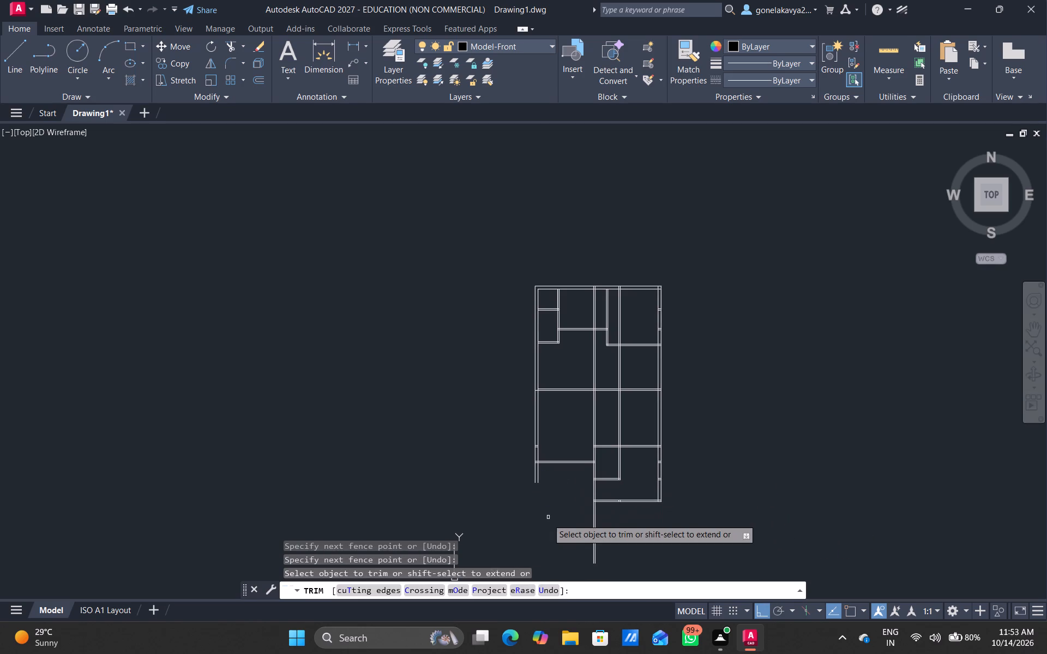
# Trim the new vertical partition's two lines above the small lower room, through every room up to the top outer wall.
pyautogui.keyDown('ctrl'); pyautogui.scroll(1, 547, 519); pyautogui.keyUp('ctrl')
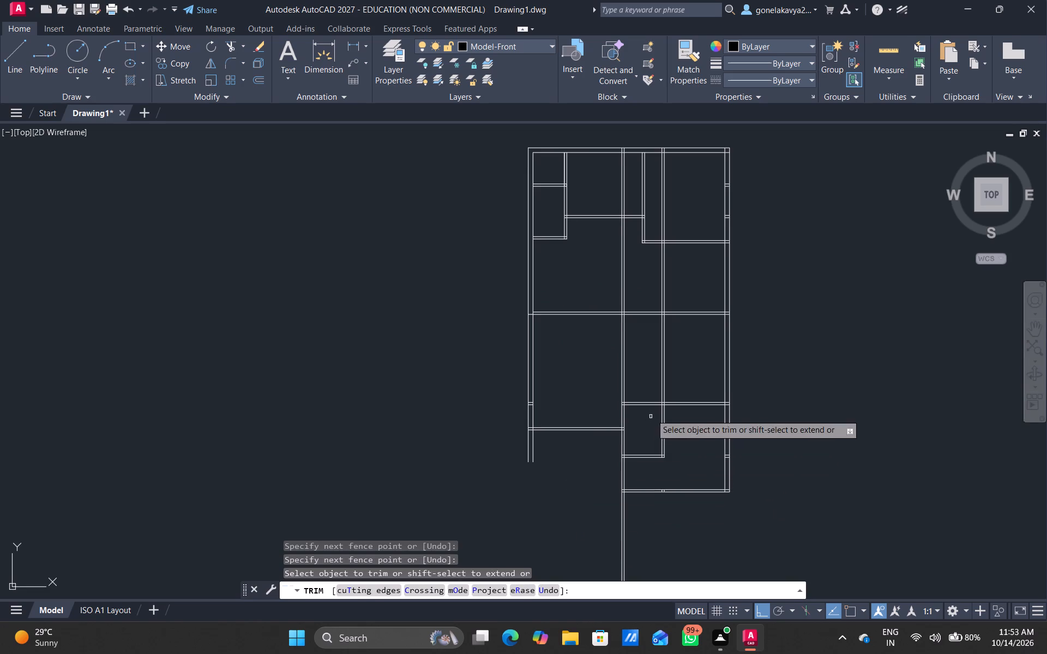
pyautogui.moveTo(674, 371); pyautogui.dragTo(653, 384)
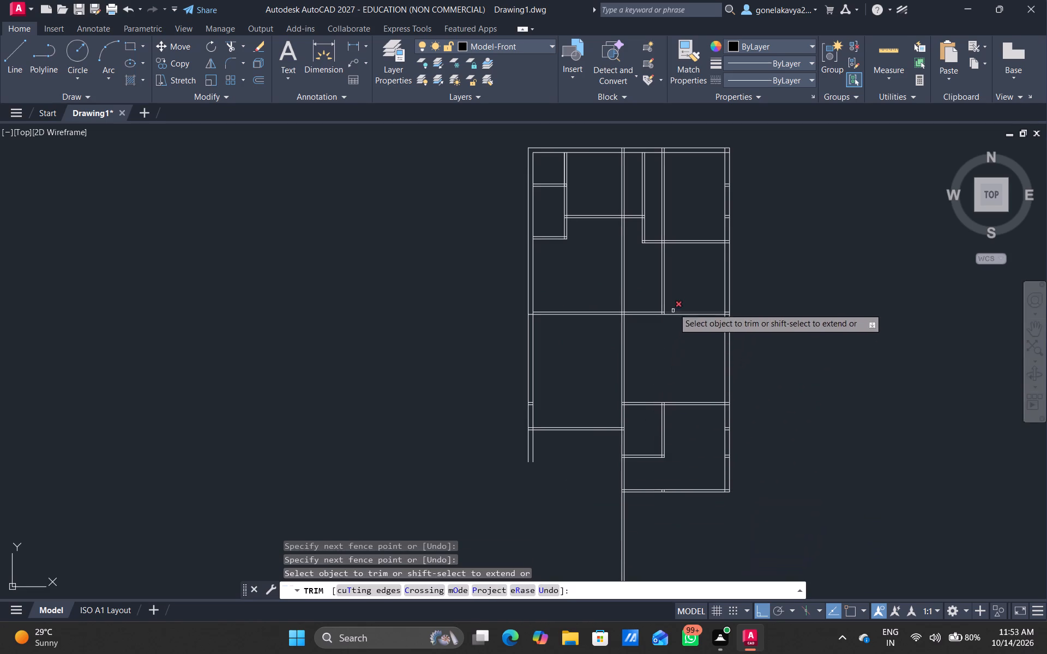
pyautogui.moveTo(665, 298); pyautogui.dragTo(654, 301)
pyautogui.moveTo(675, 290); pyautogui.dragTo(631, 299)
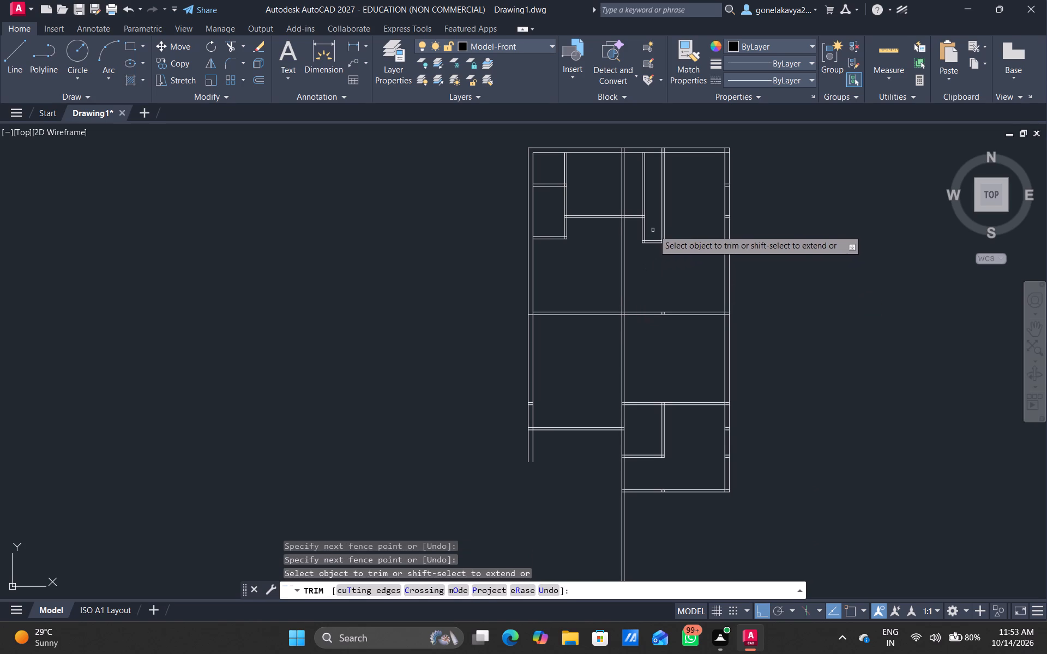
pyautogui.moveTo(674, 225); pyautogui.dragTo(655, 225)
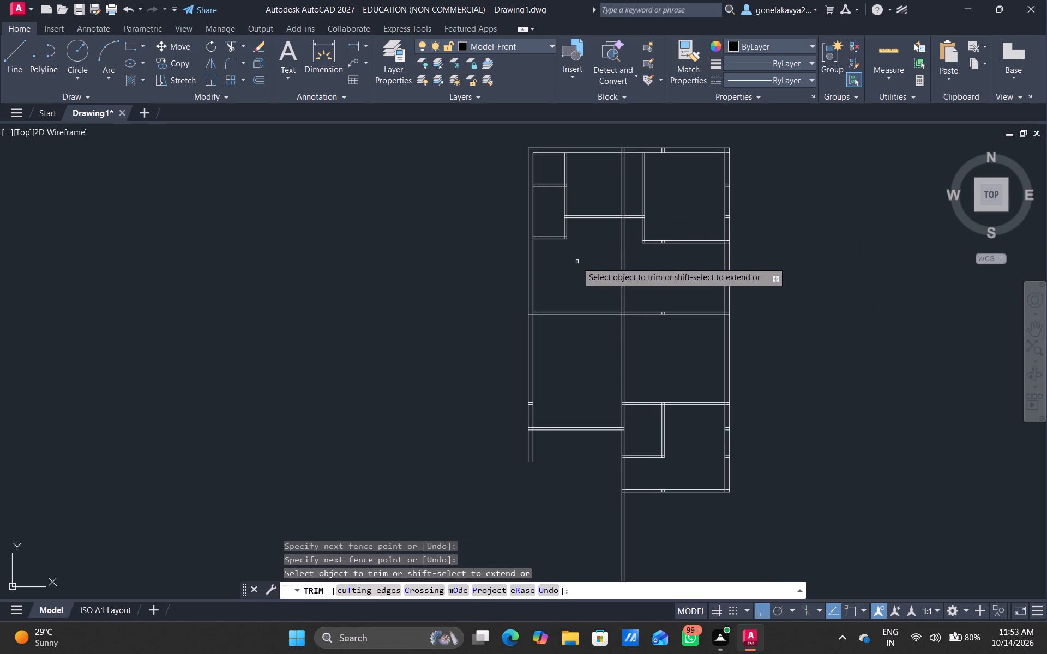
# Trim the central vertical partition's two lines from the full-width partition up to the top outer wall.
pyautogui.keyDown('ctrl'); pyautogui.scroll(1, 574, 255); pyautogui.keyUp('ctrl')
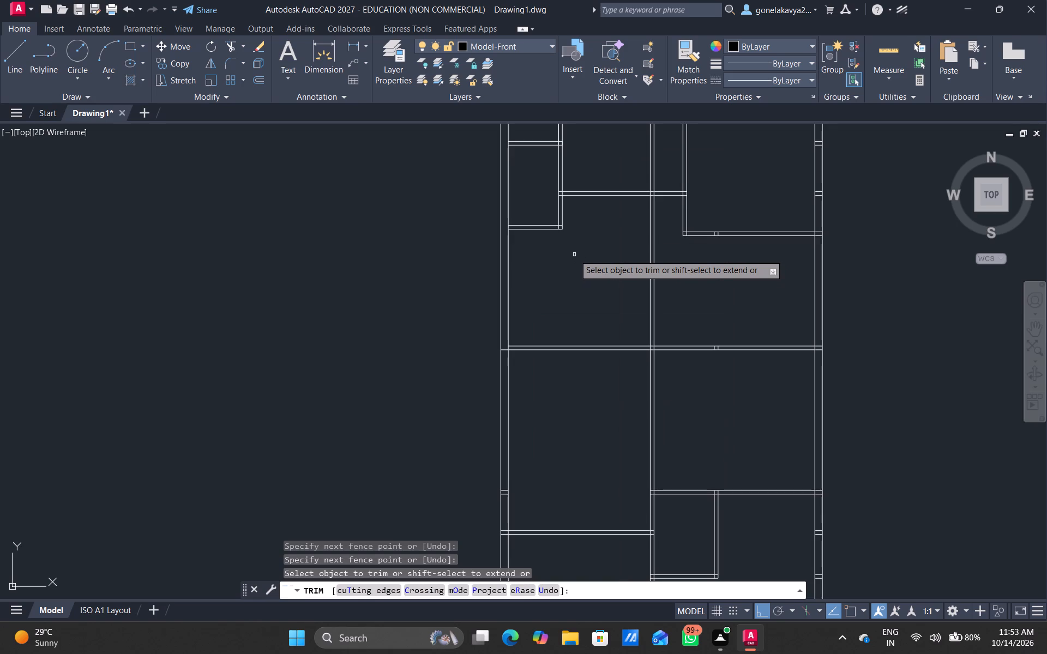
pyautogui.keyDown('ctrl'); pyautogui.scroll(-1, 574, 255); pyautogui.keyUp('ctrl')
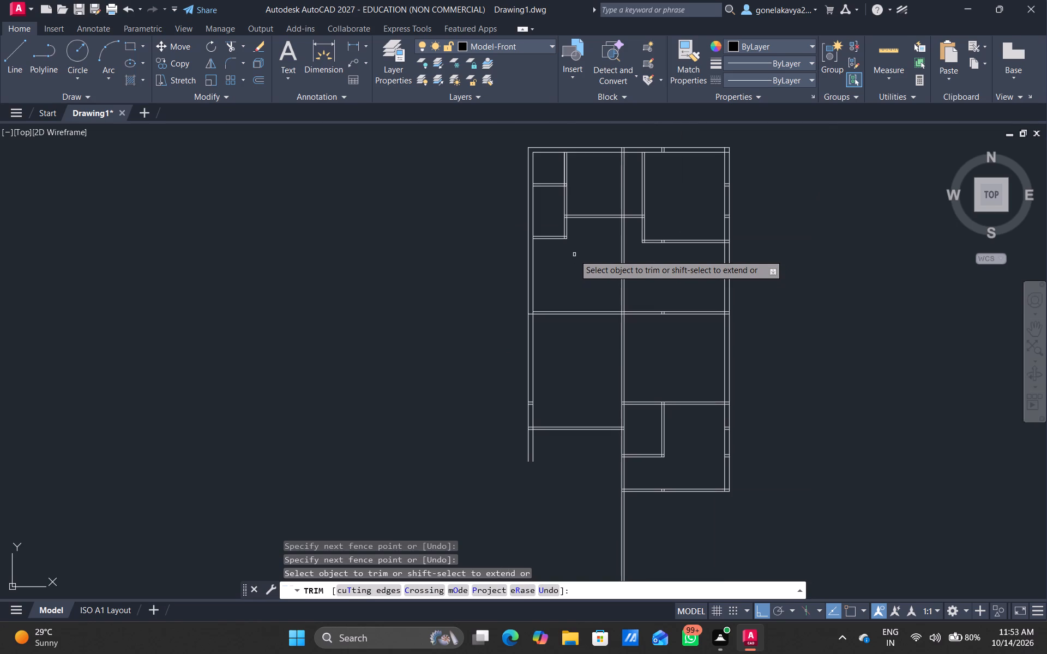
pyautogui.moveTo(605, 254); pyautogui.dragTo(648, 263)
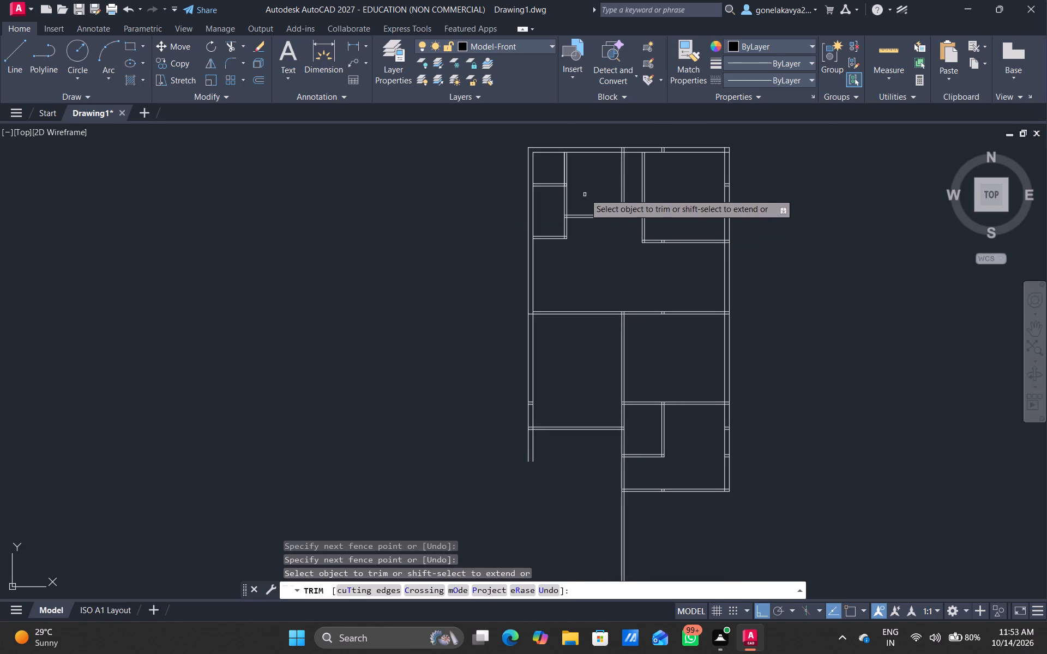
pyautogui.moveTo(594, 188); pyautogui.dragTo(630, 193)
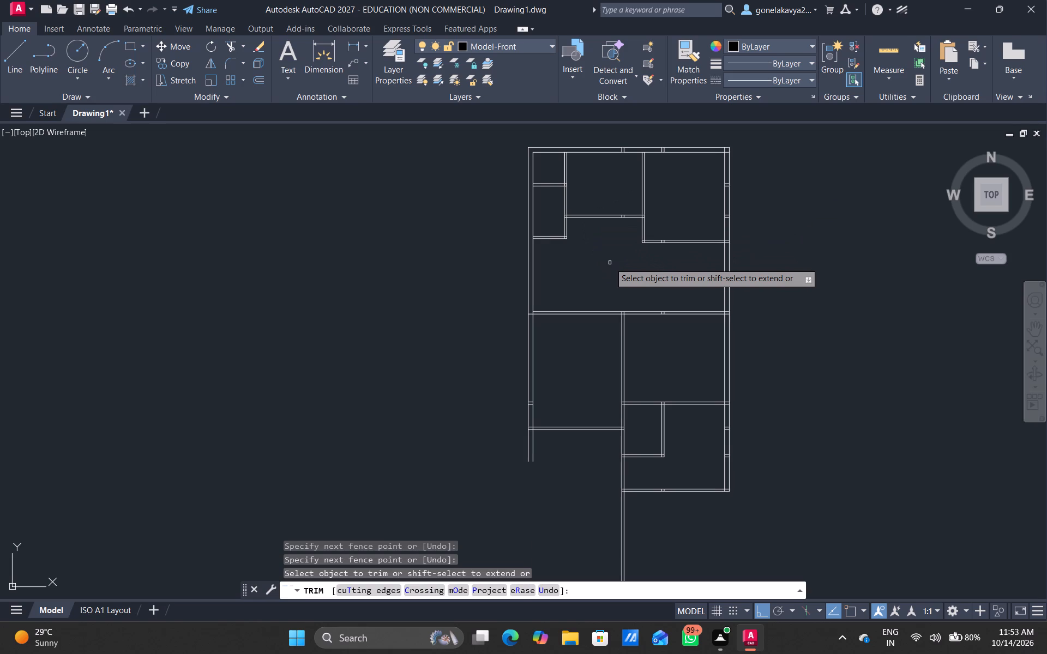
# Trim the central vertical partition's two lines where they overrun below the lowest horizontal partition.
pyautogui.scroll(-1, 610, 263)
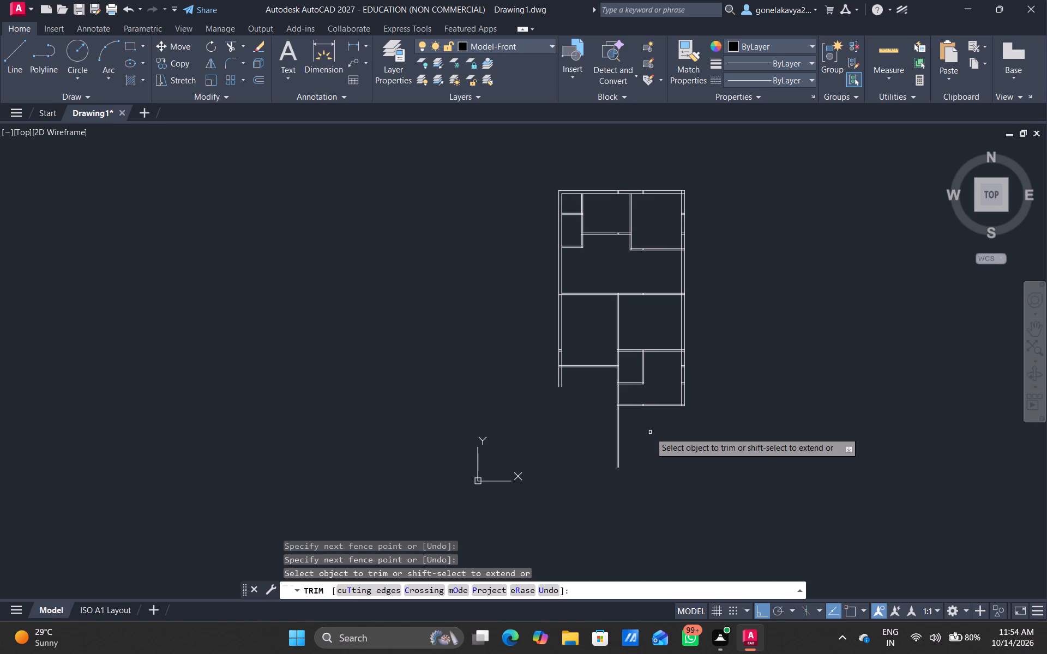
pyautogui.moveTo(651, 432); pyautogui.dragTo(603, 451)
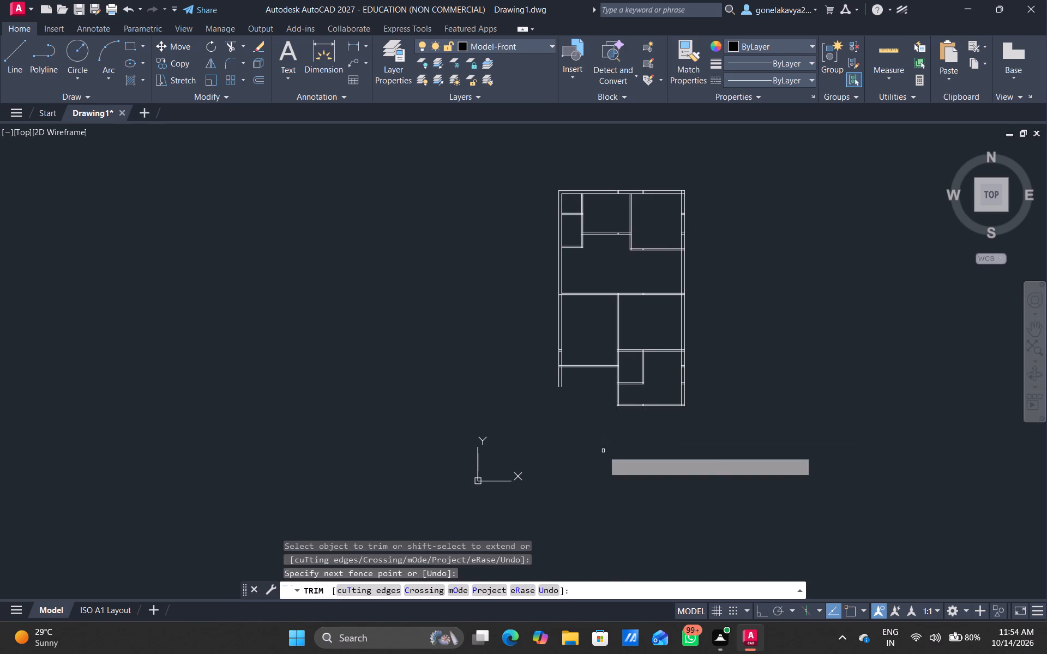
pyautogui.keyDown('ctrl'); pyautogui.scroll(3, 587, 417); pyautogui.keyUp('ctrl')
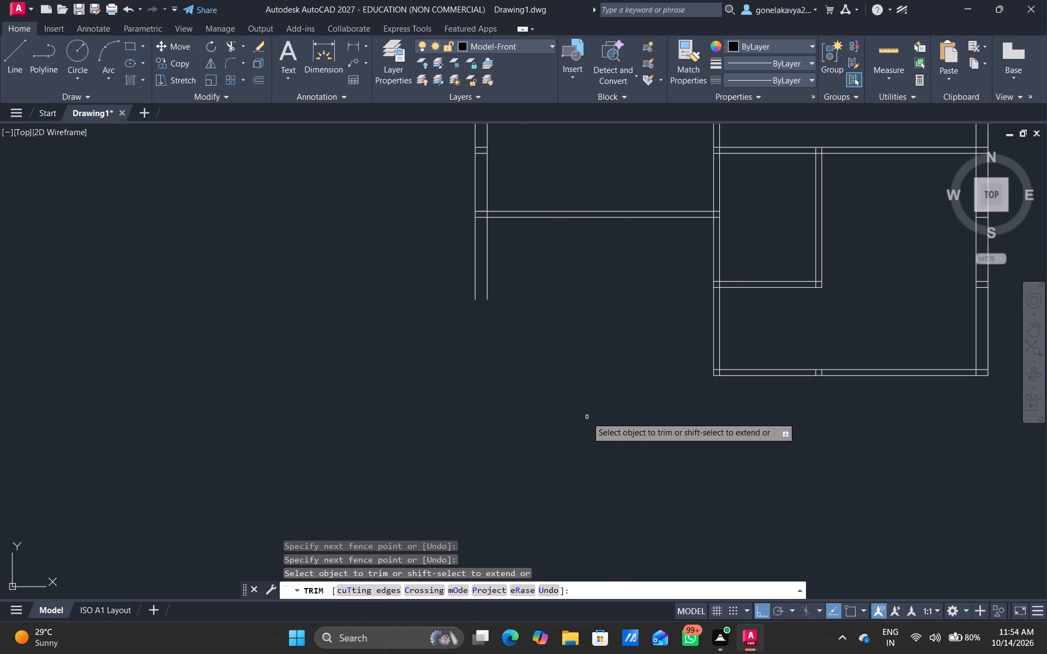
pyautogui.press('Escape')
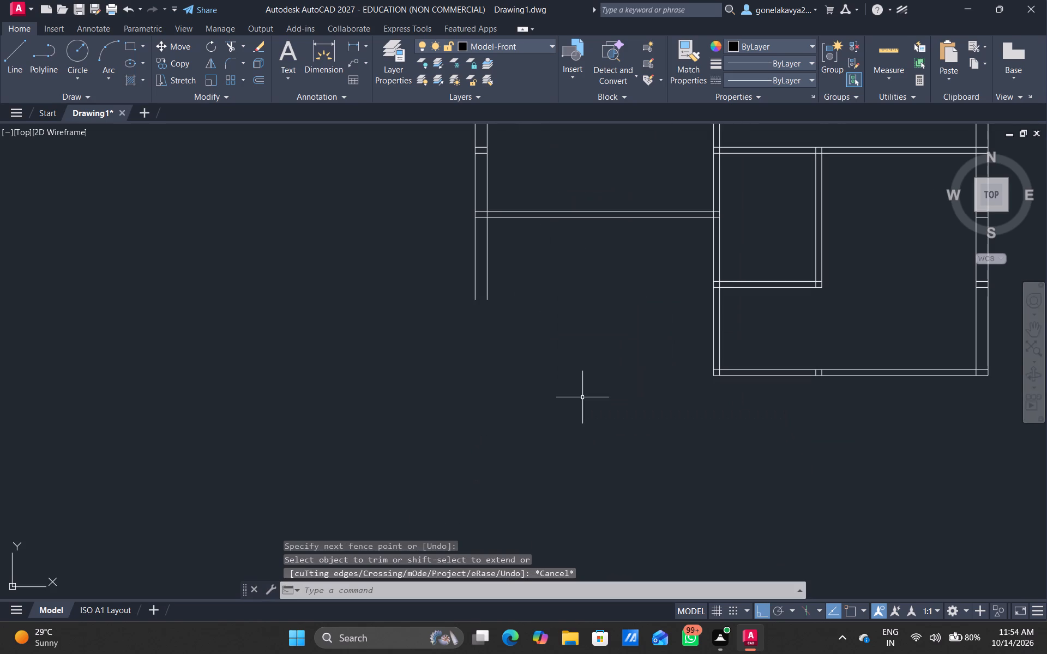
# Fillet the bottom wall's inner and outer lines with the left outer wall's matching lines to close the plan's lower-left corner.
pyautogui.press('f')
pyautogui.press('Return')
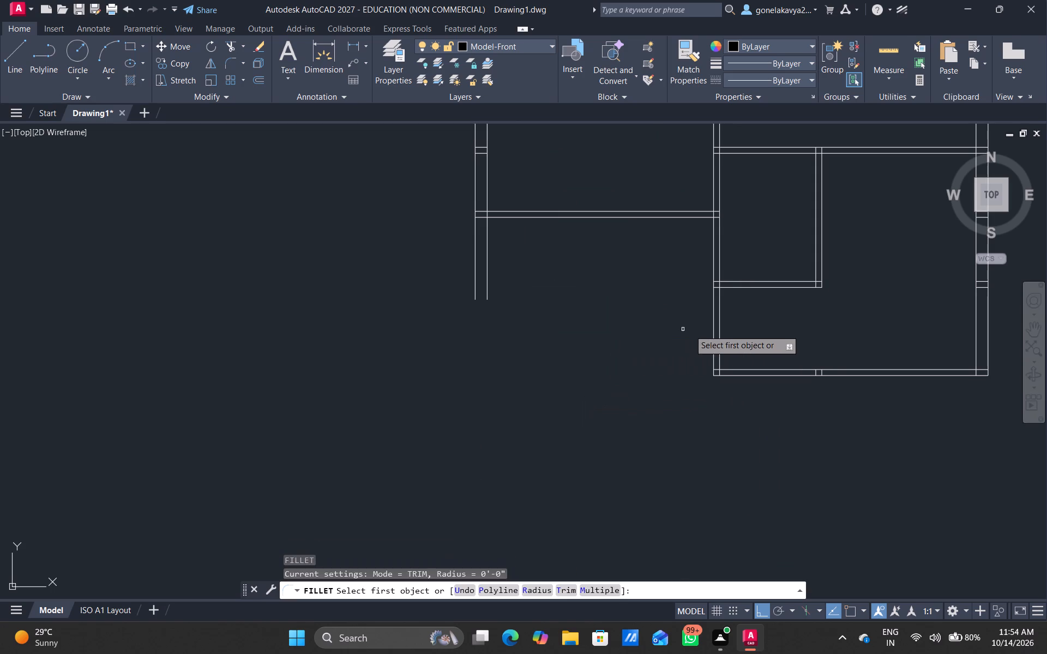
pyautogui.click(744, 368)
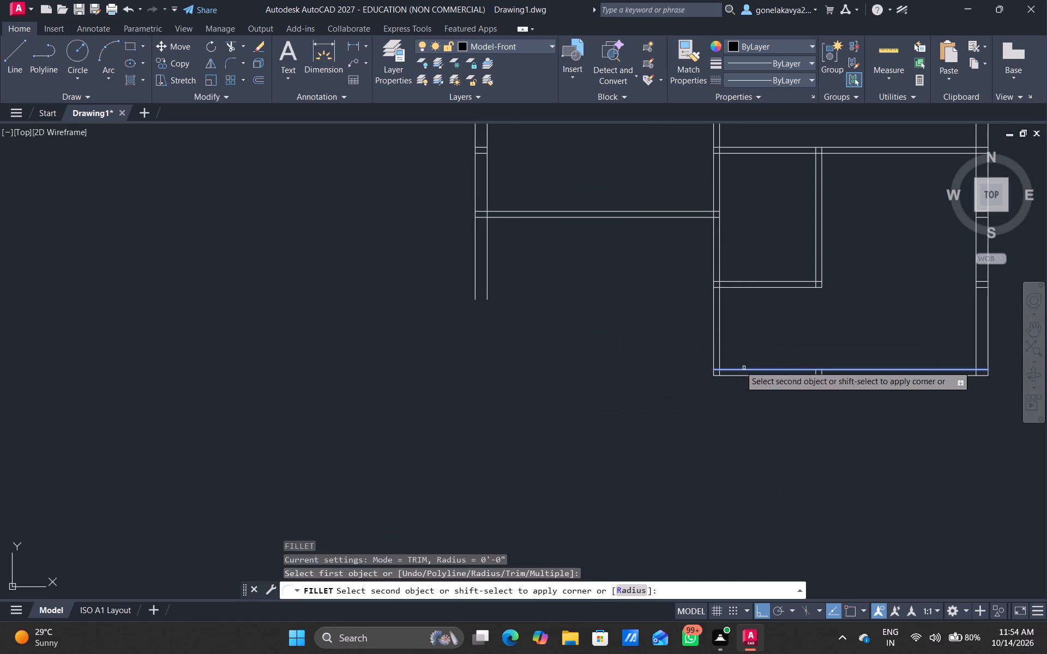
pyautogui.click(488, 277)
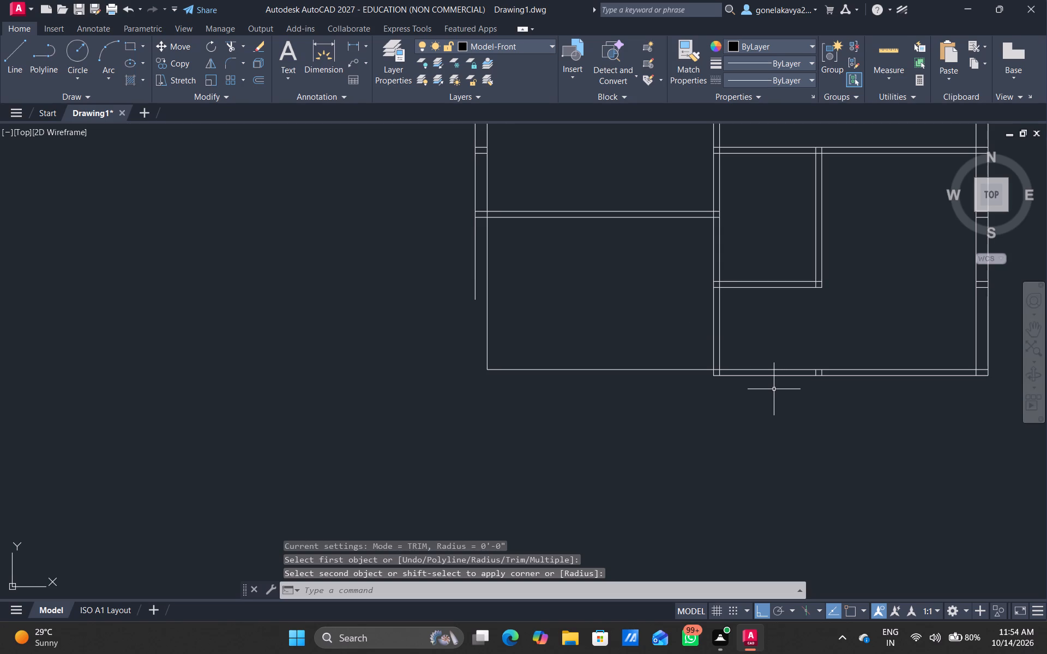
pyautogui.press('space')
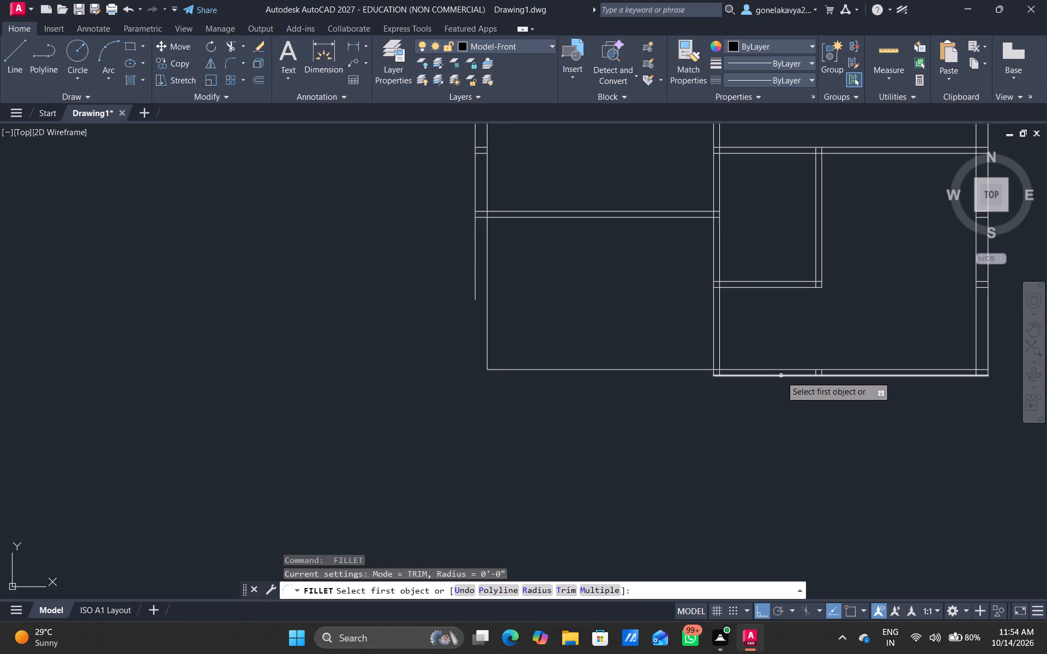
pyautogui.click(781, 376)
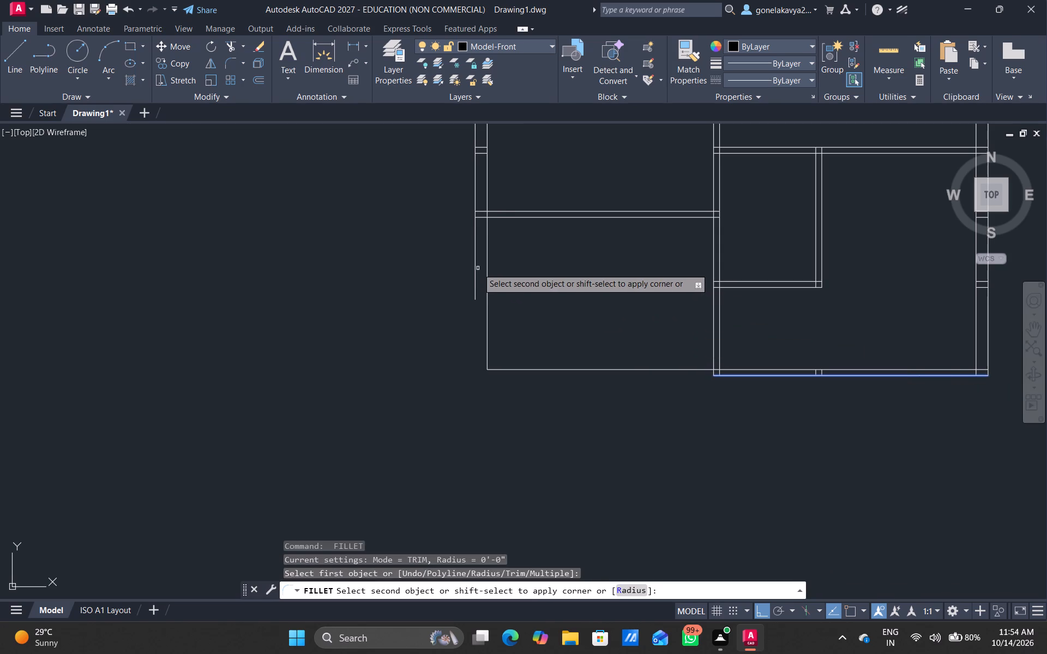
pyautogui.click(476, 264)
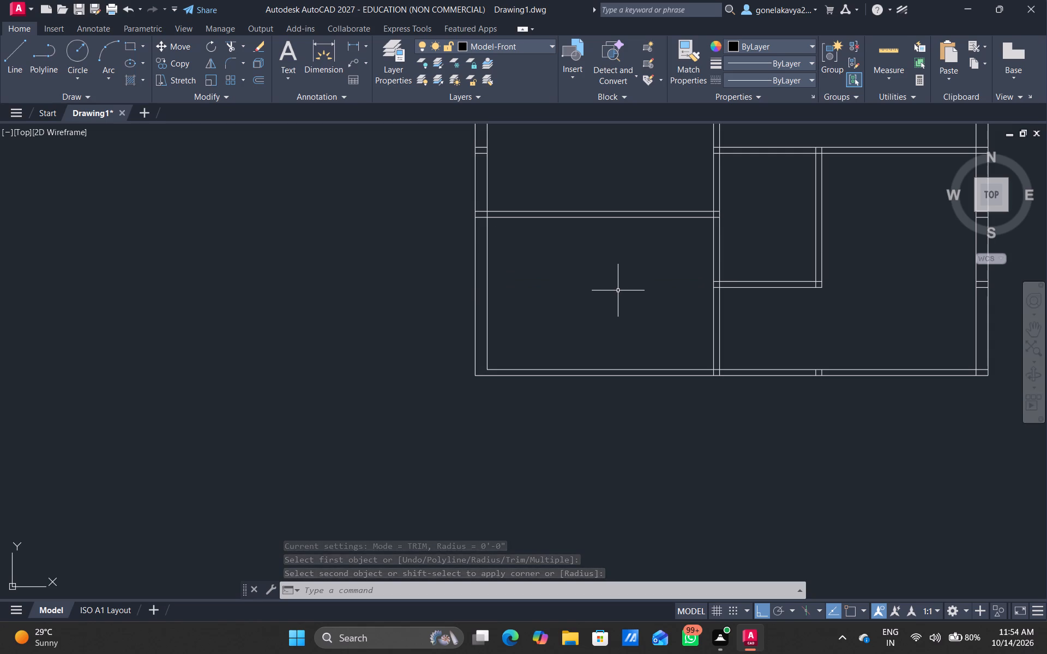
# Trim both lines of the lower-left horizontal partition between the left outer wall and the central vertical partition.
pyautogui.keyDown('ctrl'); pyautogui.scroll(-2, 622, 287); pyautogui.keyUp('ctrl')
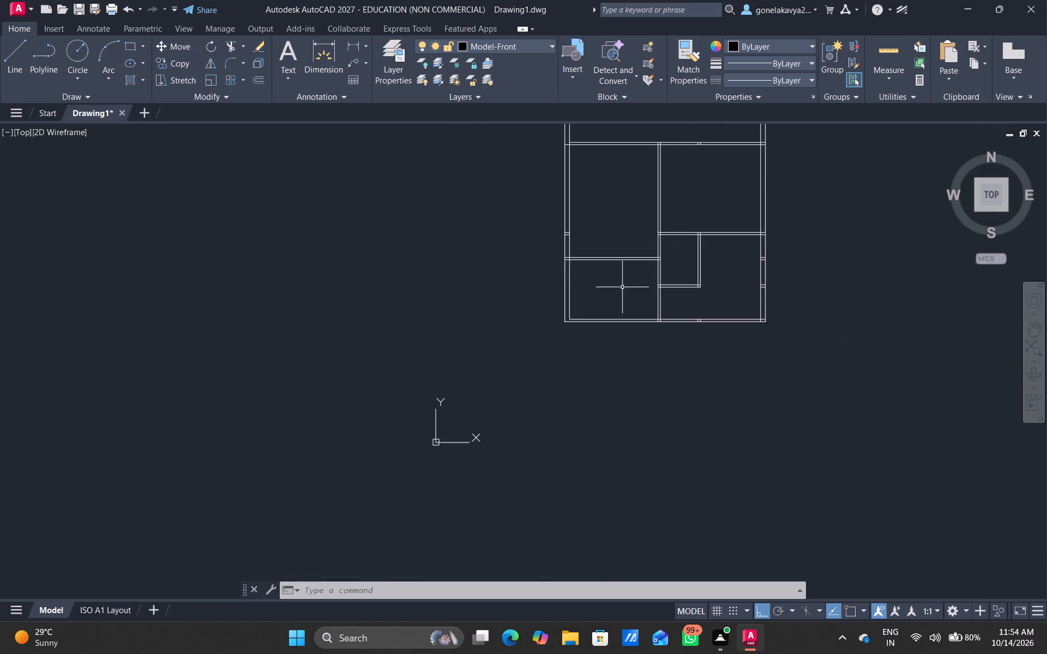
pyautogui.keyDown('ctrl'); pyautogui.scroll(-1, 622, 287); pyautogui.keyUp('ctrl')
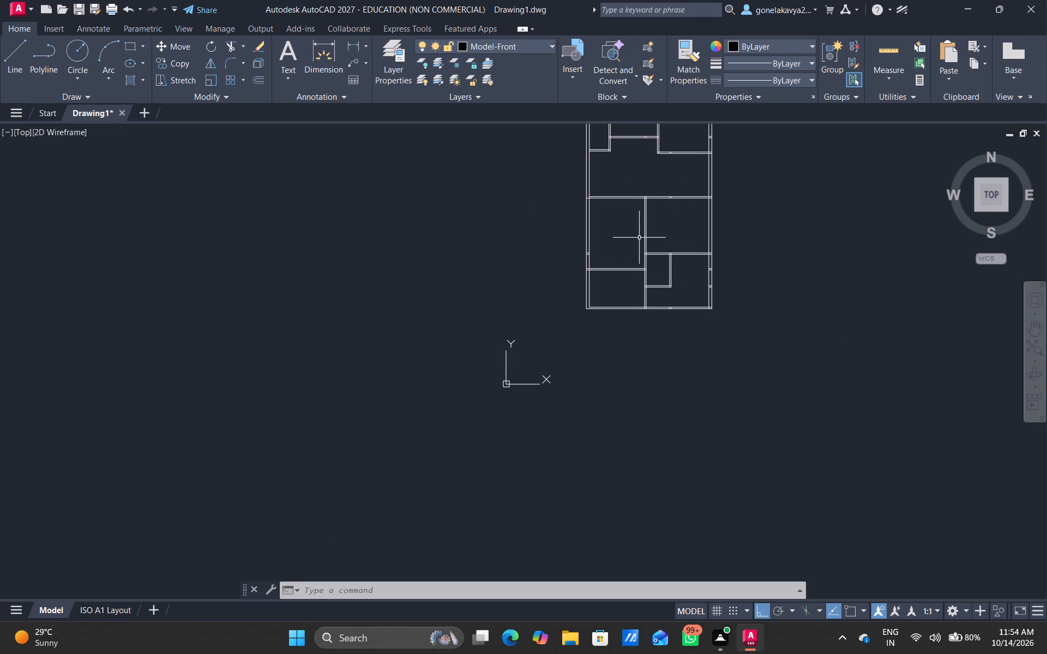
pyautogui.keyDown('ctrl'); pyautogui.scroll(1, 639, 238); pyautogui.keyUp('ctrl')
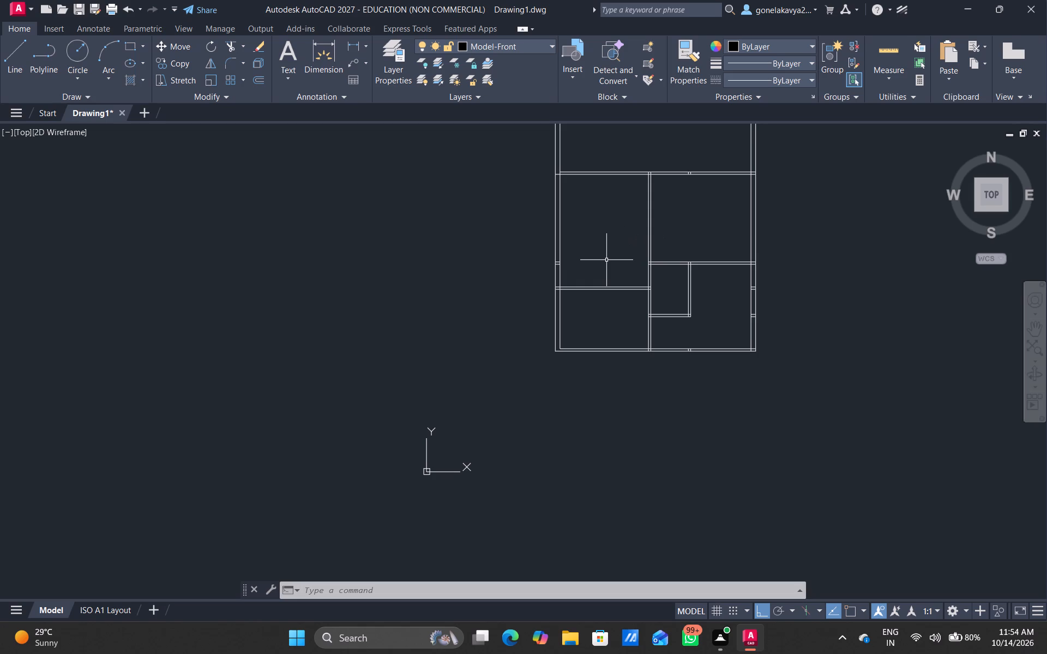
pyautogui.write('TR')
pyautogui.press('space')
pyautogui.moveTo(605, 262); pyautogui.dragTo(605, 305)
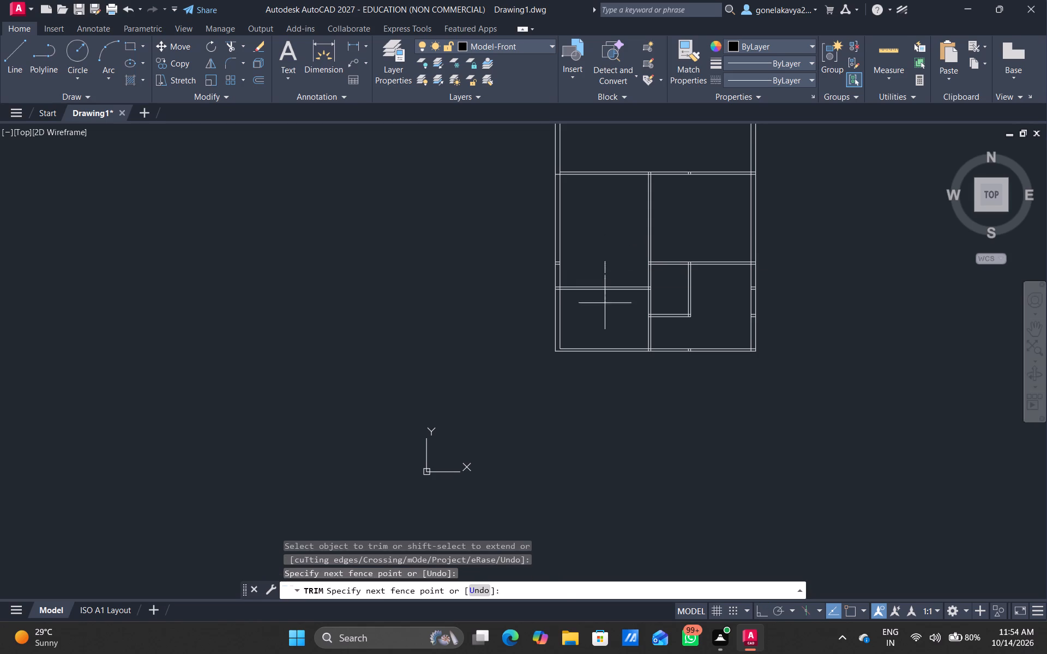
pyautogui.moveTo(605, 305); pyautogui.dragTo(605, 316)
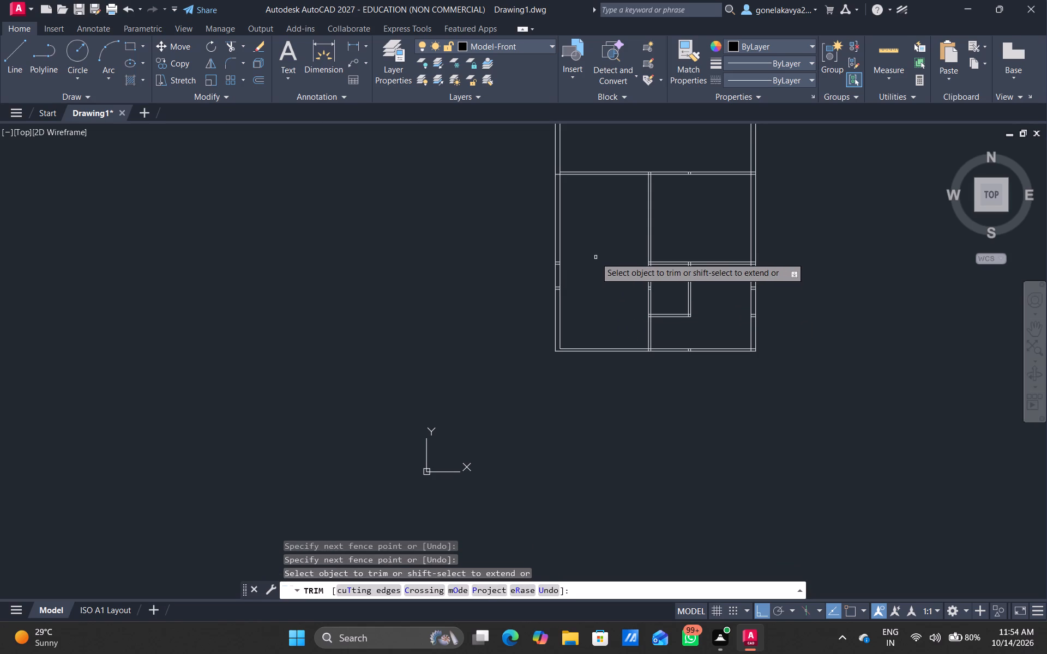
# Trim the two short vertical stubs inside the full-width partition, between the central vertical partition and the right outer wall.
pyautogui.keyDown('ctrl'); pyautogui.scroll(-1, 595, 257); pyautogui.keyUp('ctrl')
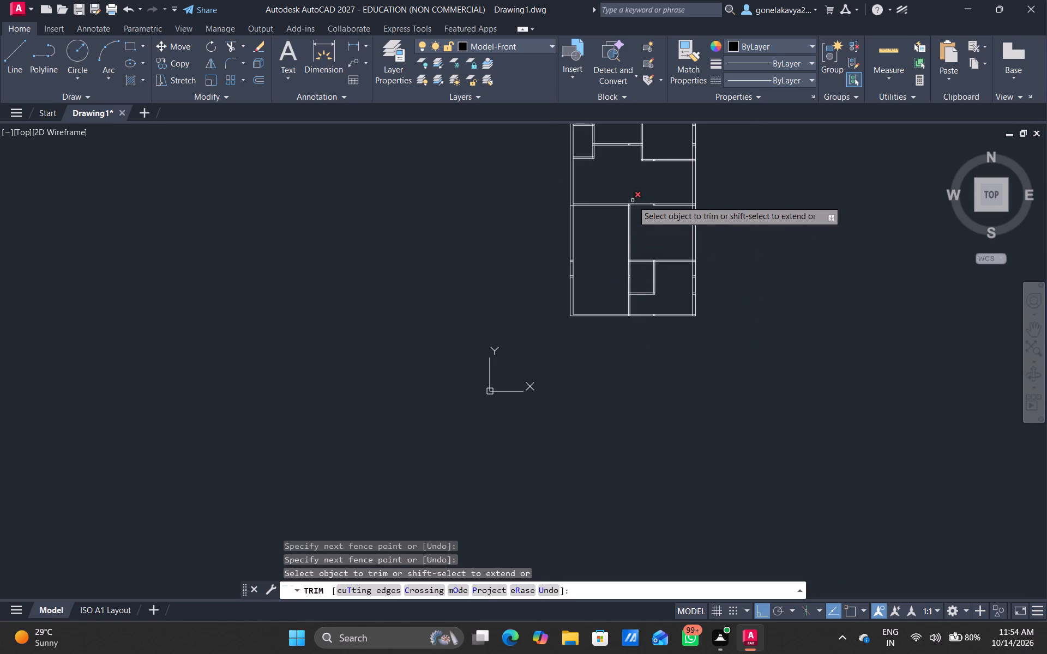
pyautogui.keyDown('ctrl'); pyautogui.scroll(3, 633, 198); pyautogui.keyUp('ctrl')
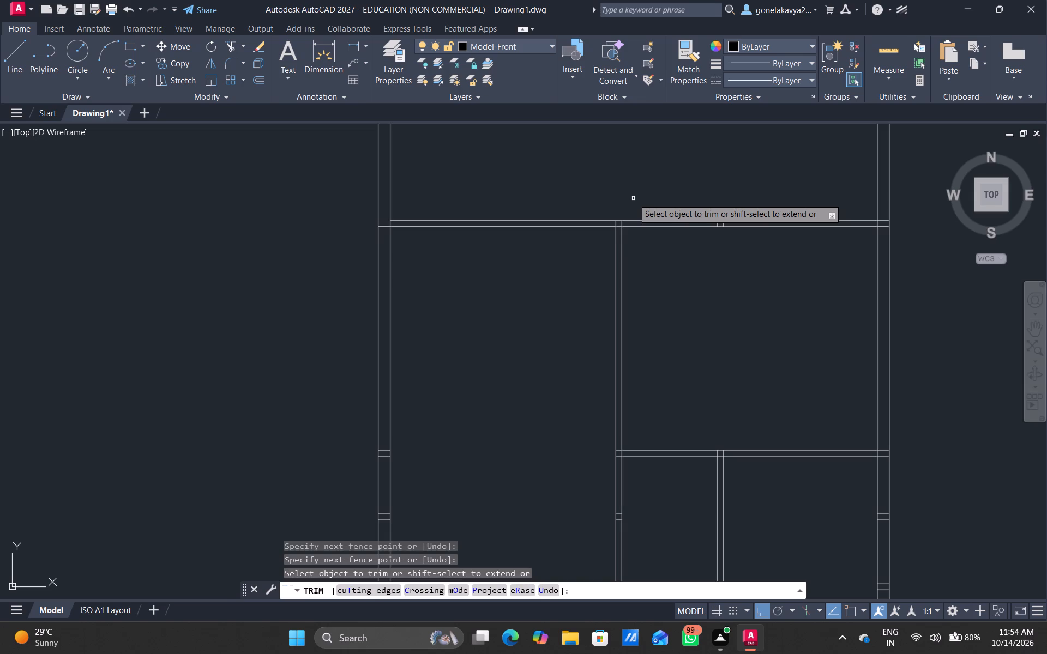
pyautogui.keyDown('ctrl'); pyautogui.scroll(1, 633, 198); pyautogui.keyUp('ctrl')
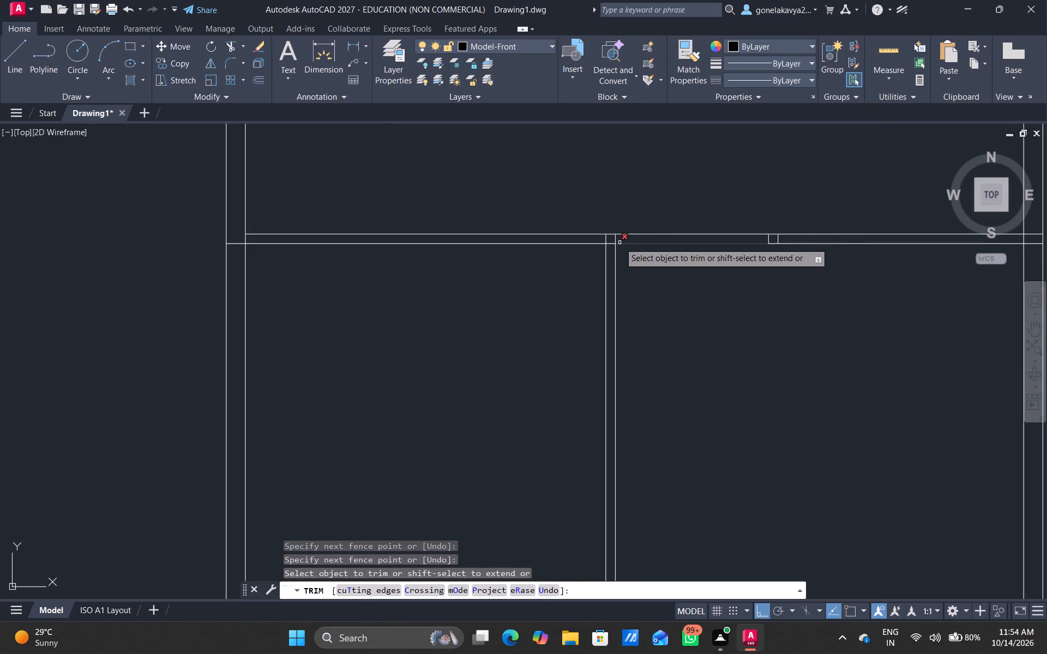
pyautogui.click(770, 239)
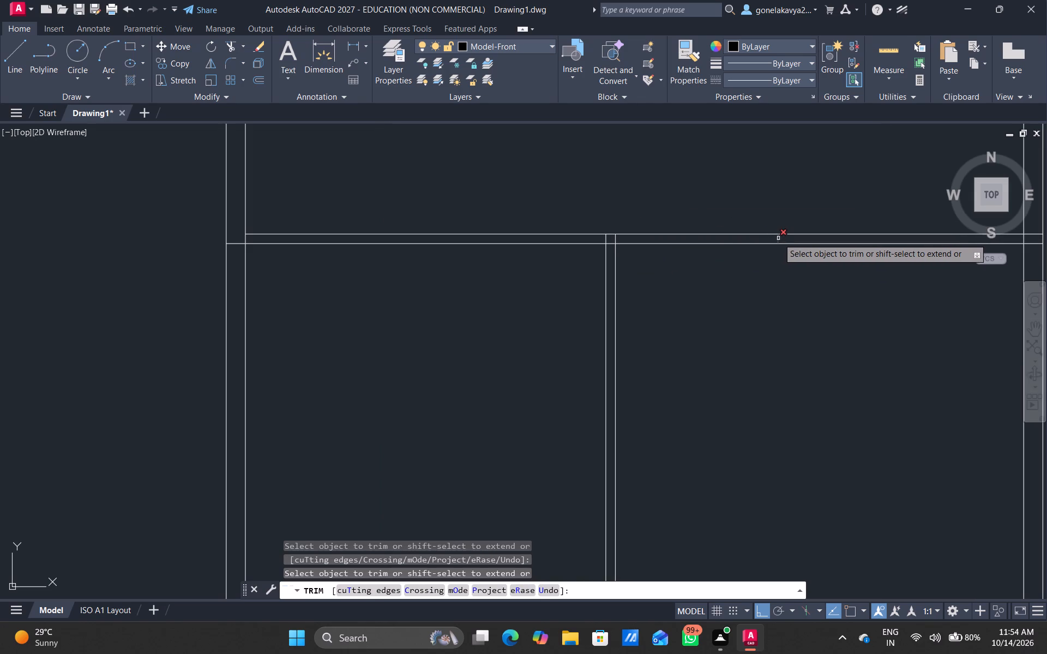
pyautogui.click(778, 238)
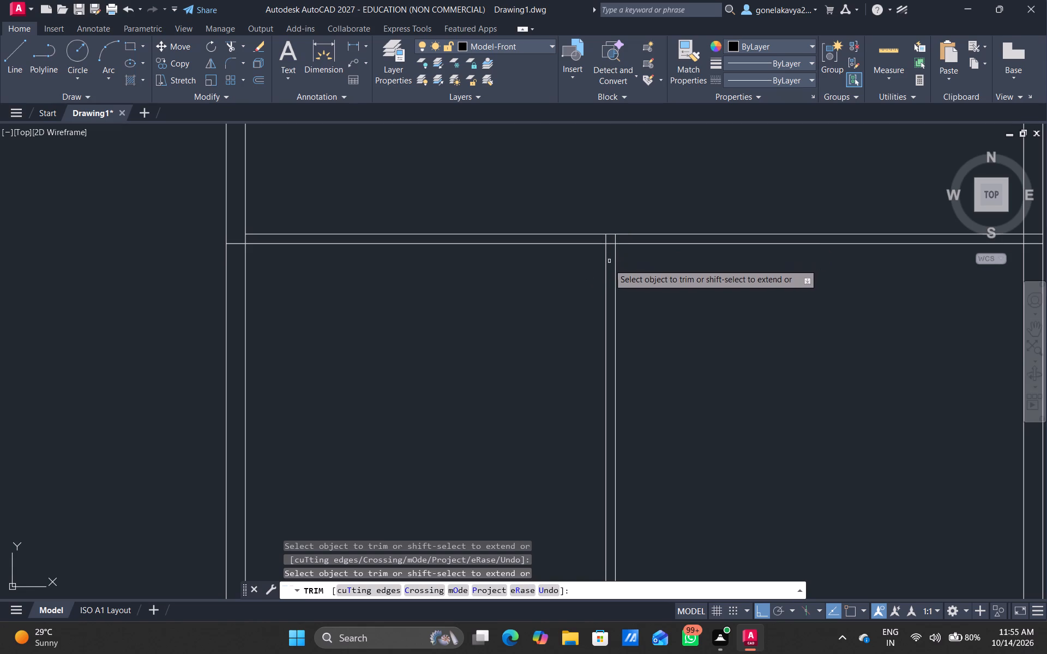
pyautogui.keyDown('ctrl'); pyautogui.scroll(-3, 674, 311); pyautogui.keyUp('ctrl')
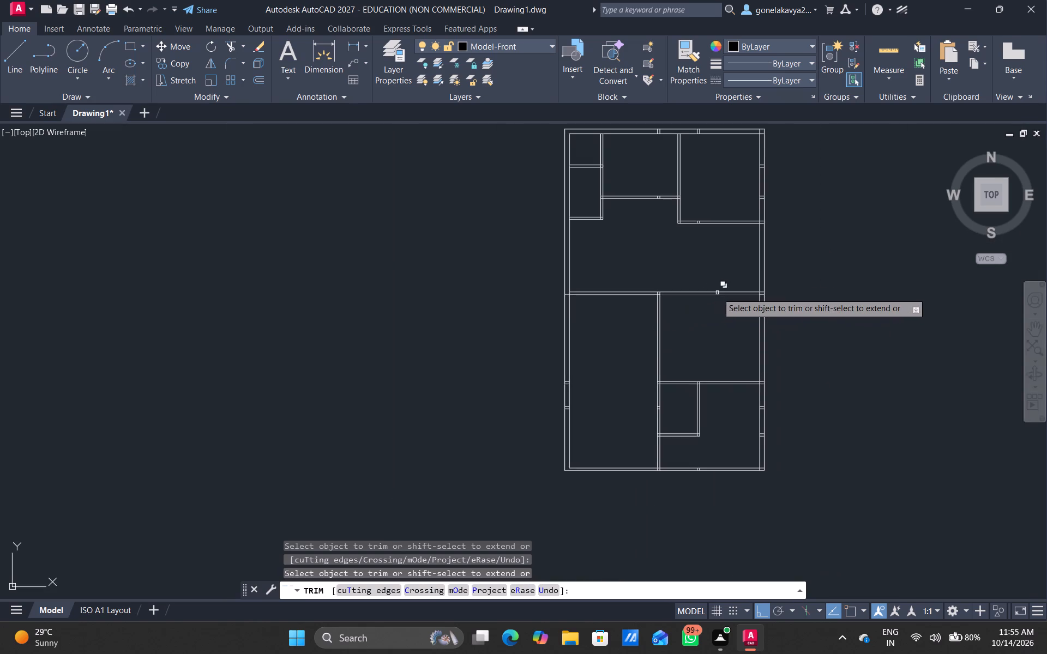
pyautogui.keyDown('ctrl'); pyautogui.scroll(4, 717, 293); pyautogui.keyUp('ctrl')
pyautogui.press('Escape')
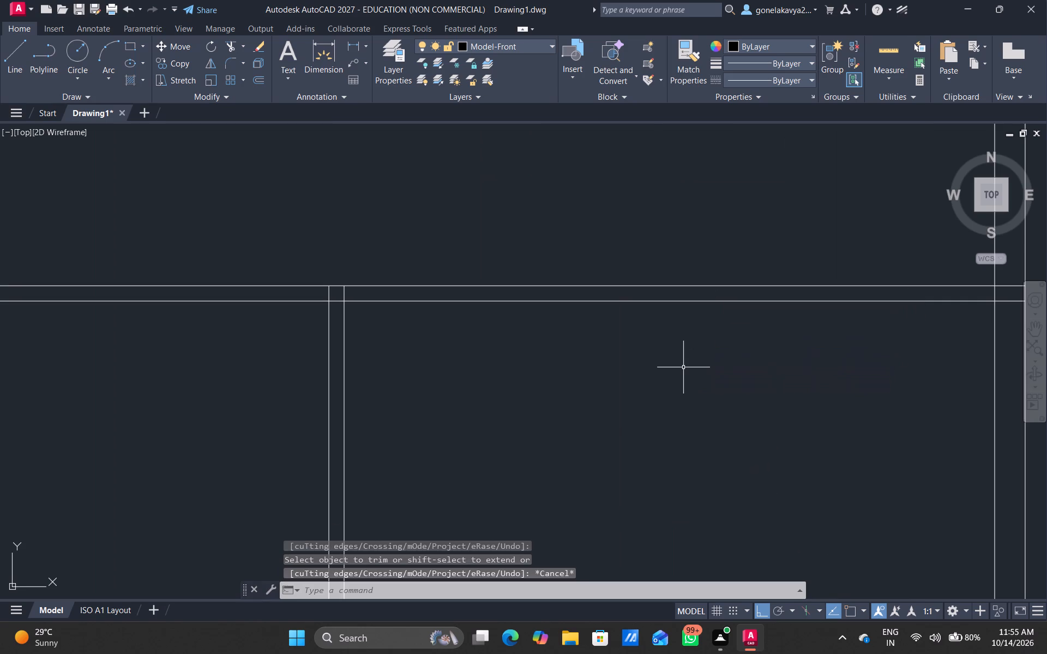
# Offset the central vertical partition's right line 6" to the right, and offset the resulting line another 6" right.
pyautogui.press('o')
pyautogui.press('Return')
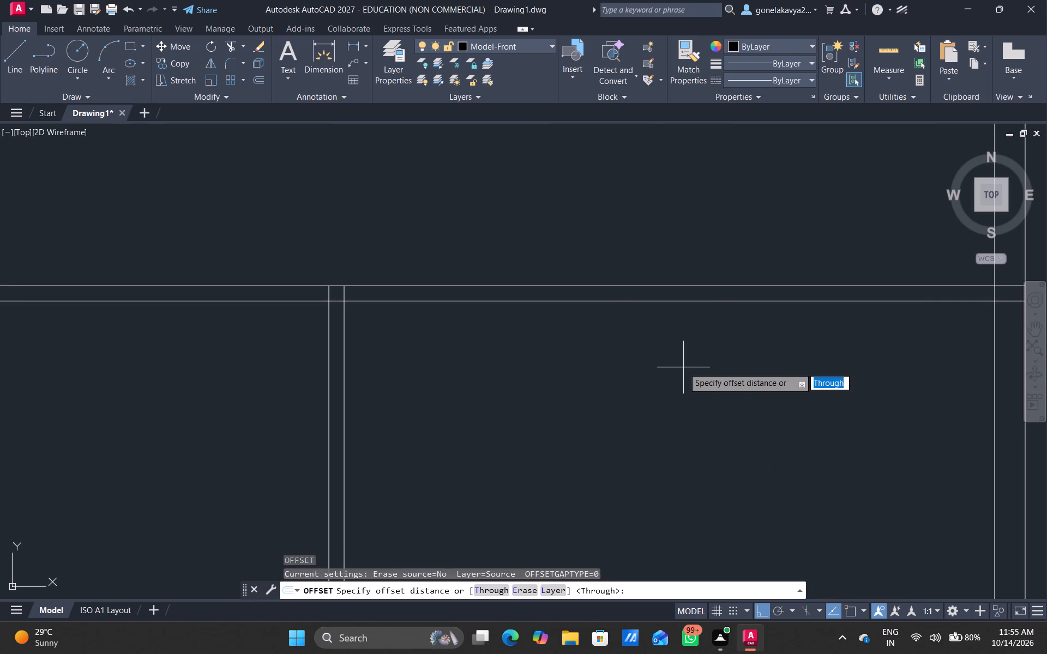
pyautogui.write('6"')
pyautogui.press('Return')
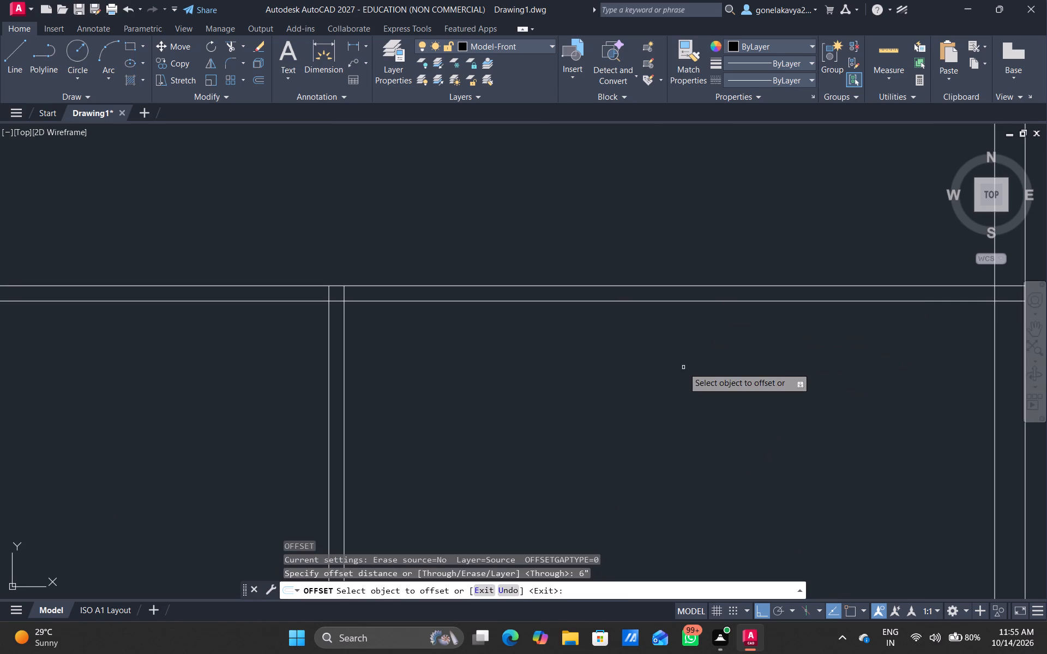
pyautogui.click(346, 371)
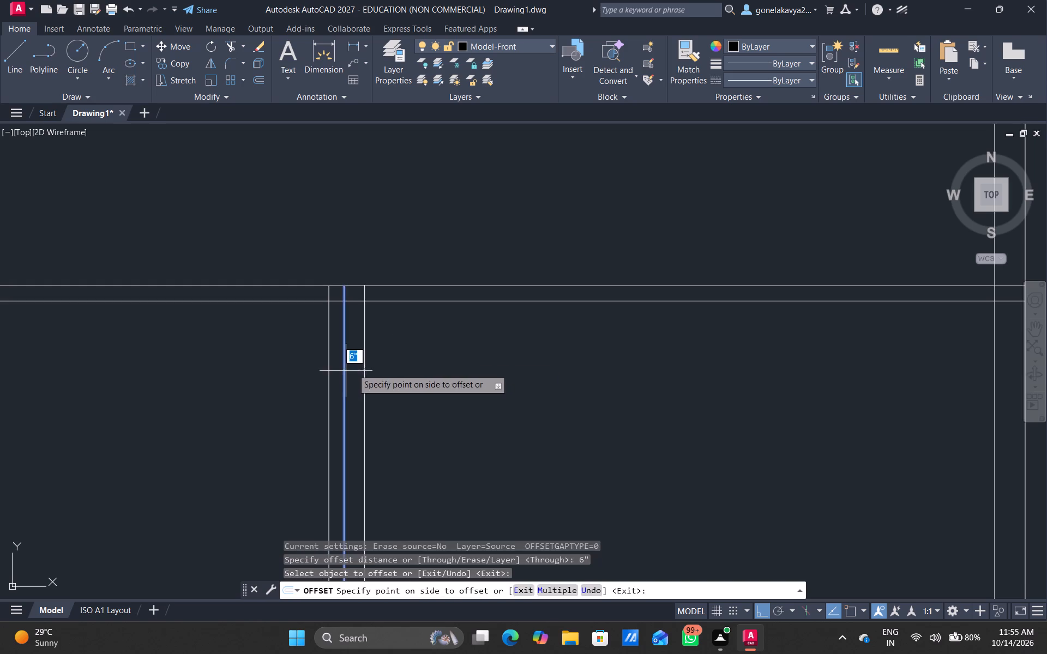
pyautogui.click(473, 364)
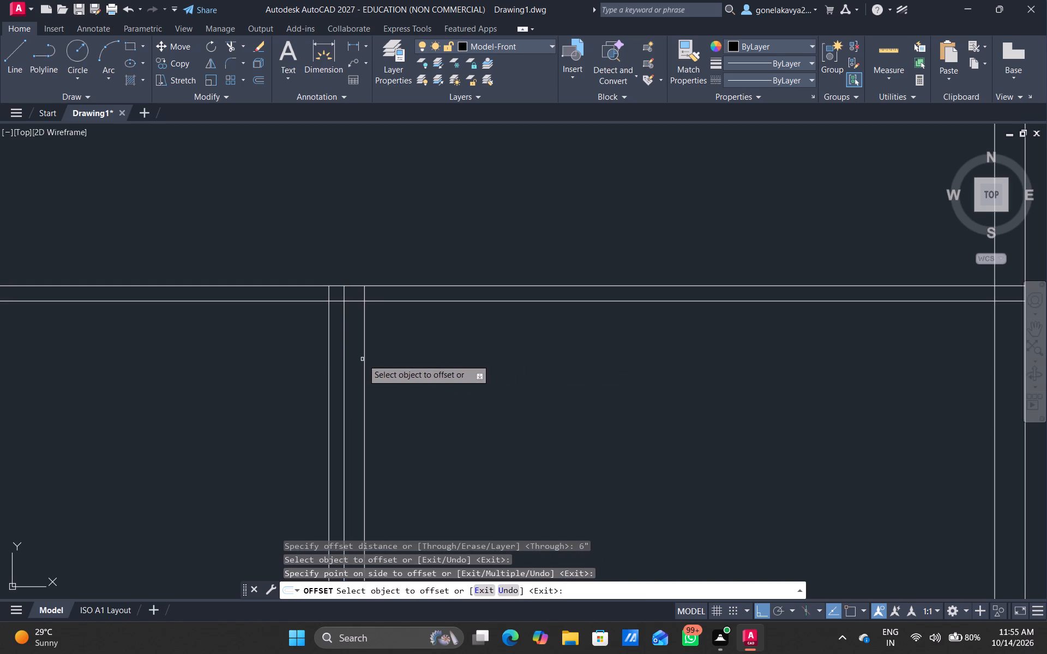
pyautogui.click(365, 358)
pyautogui.click(378, 357)
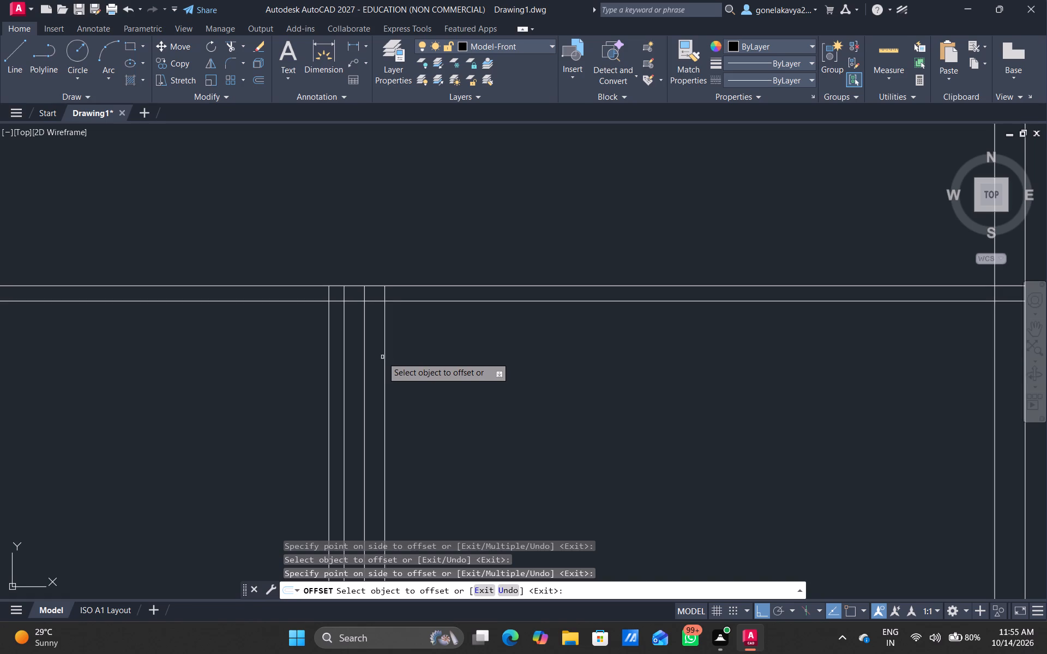
# Offset the second 6" offset line 3' to the right to mark the far side of a door opening.
pyautogui.click(382, 357)
pyautogui.click(384, 357)
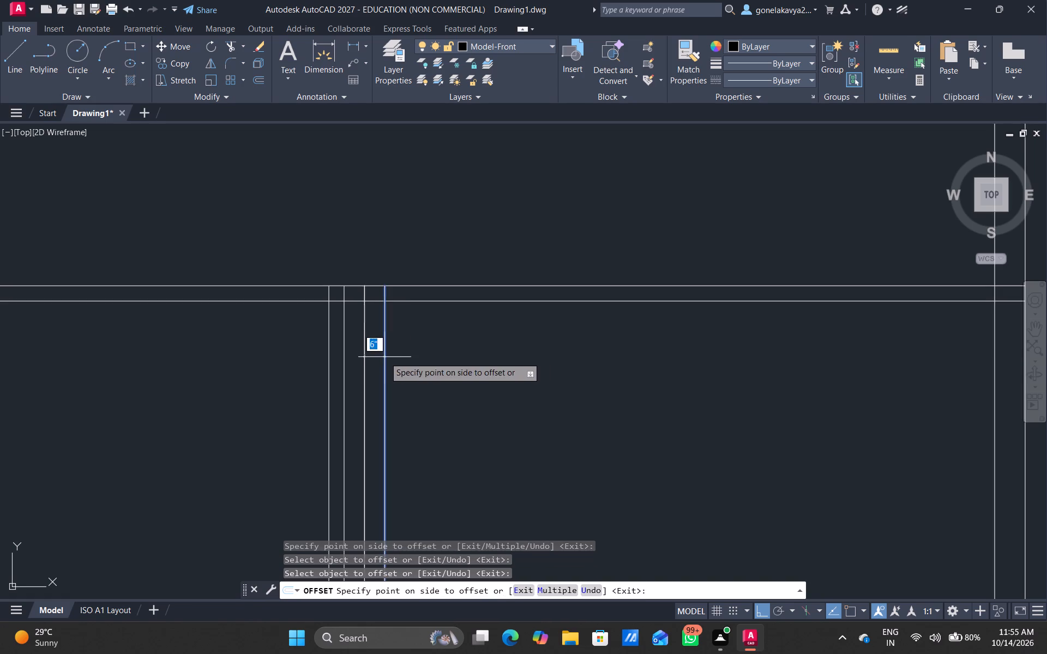
pyautogui.press('1')
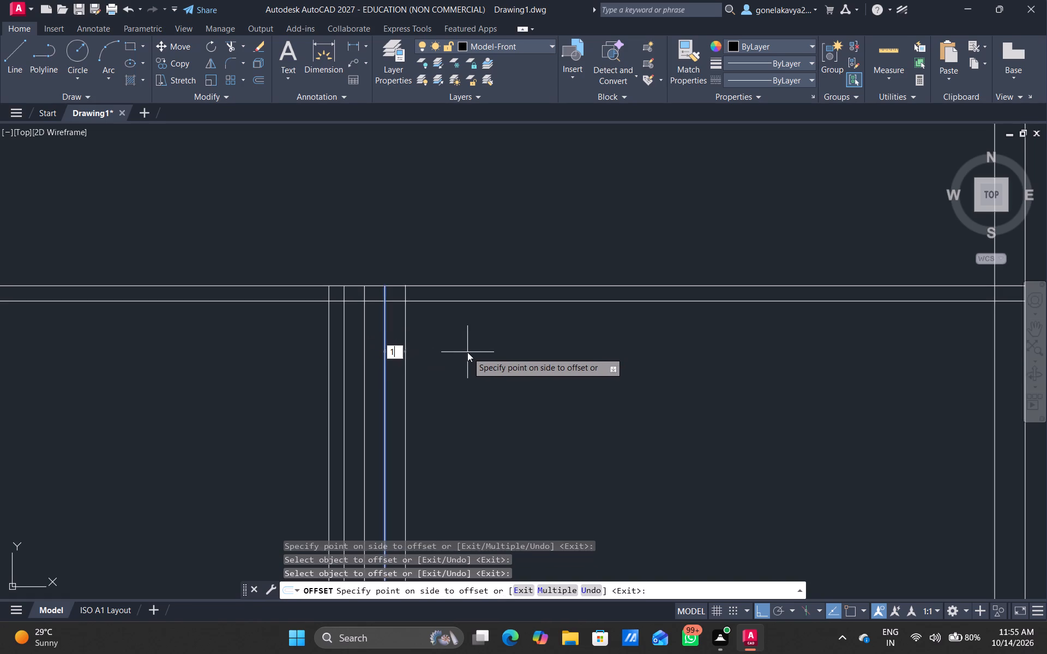
pyautogui.press('BackSpace')
pyautogui.press('6')
pyautogui.press('BackSpace')
pyautogui.write("3'")
pyautogui.press('Return')
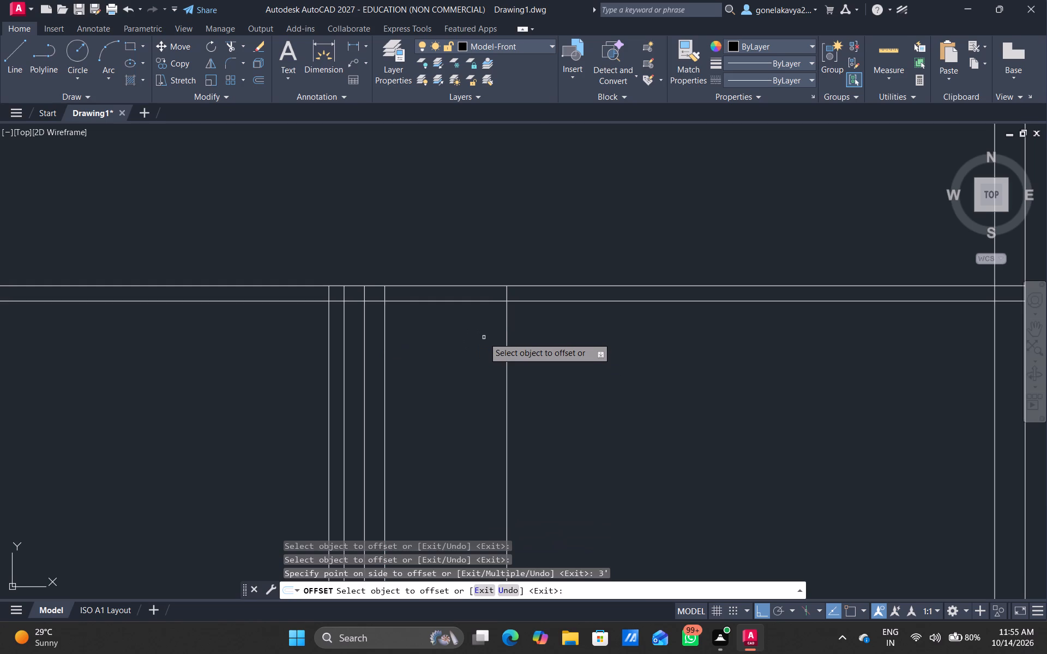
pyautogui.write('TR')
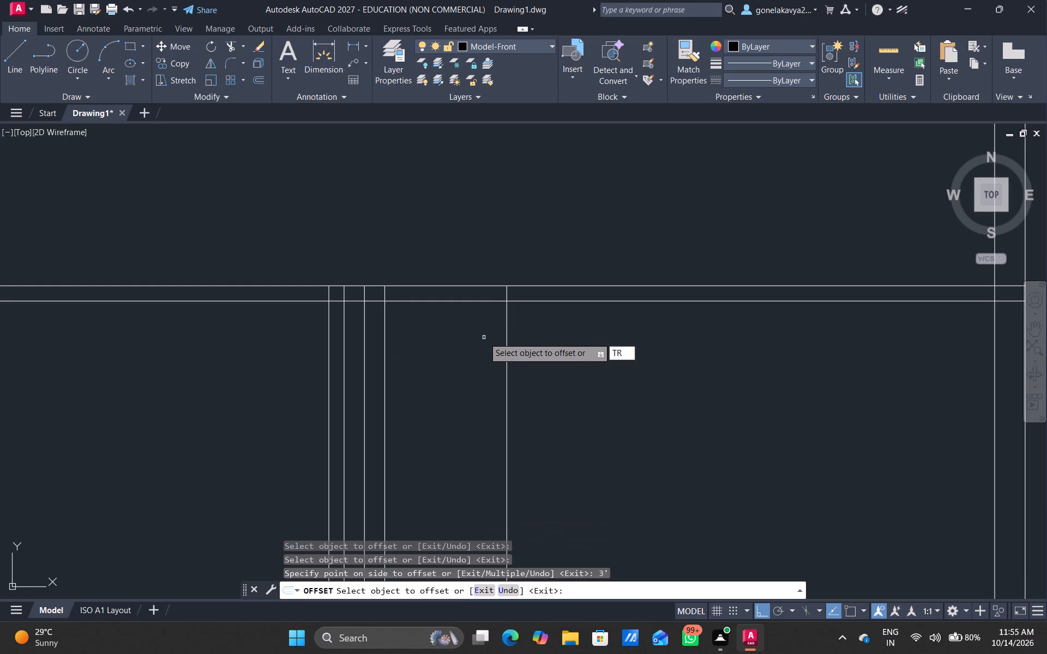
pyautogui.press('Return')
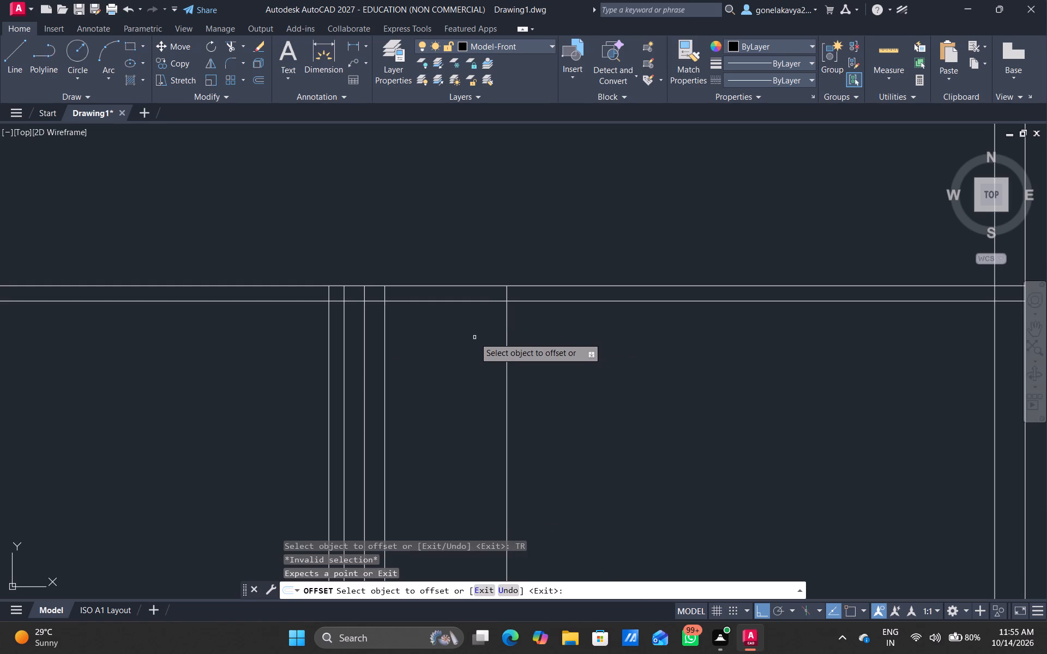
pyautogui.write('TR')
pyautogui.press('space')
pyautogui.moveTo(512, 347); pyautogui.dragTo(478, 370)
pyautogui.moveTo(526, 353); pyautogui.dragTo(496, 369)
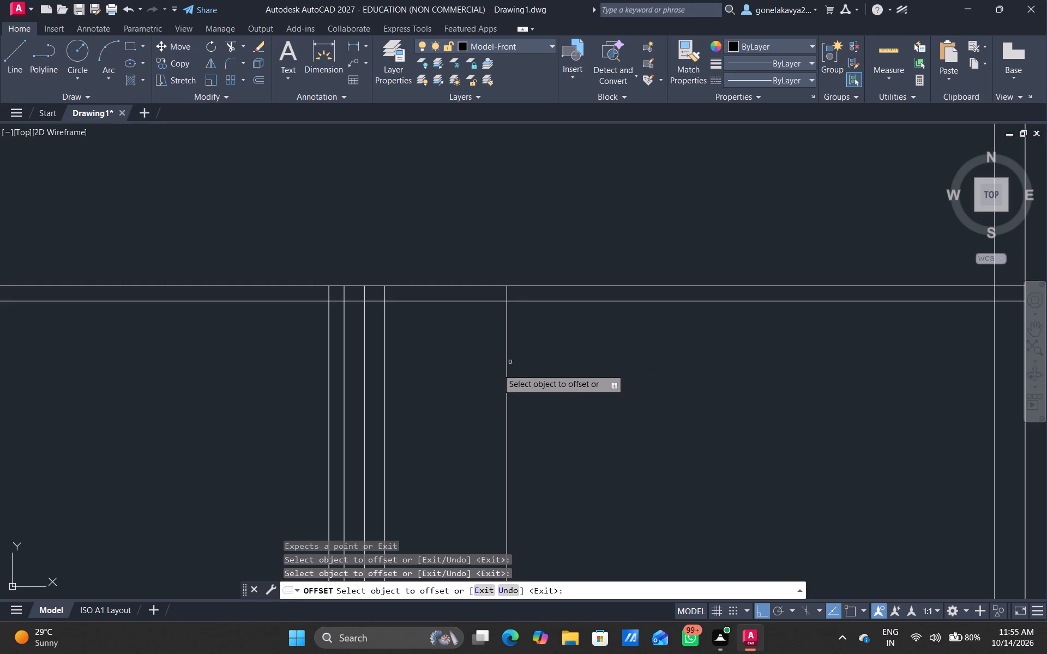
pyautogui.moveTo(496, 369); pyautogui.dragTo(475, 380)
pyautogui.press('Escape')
# Trim the three offset lines below the full-width partition, and remove the first offset line's stub inside the partition.
pyautogui.write('TR')
pyautogui.press('space')
pyautogui.moveTo(521, 372); pyautogui.dragTo(471, 404)
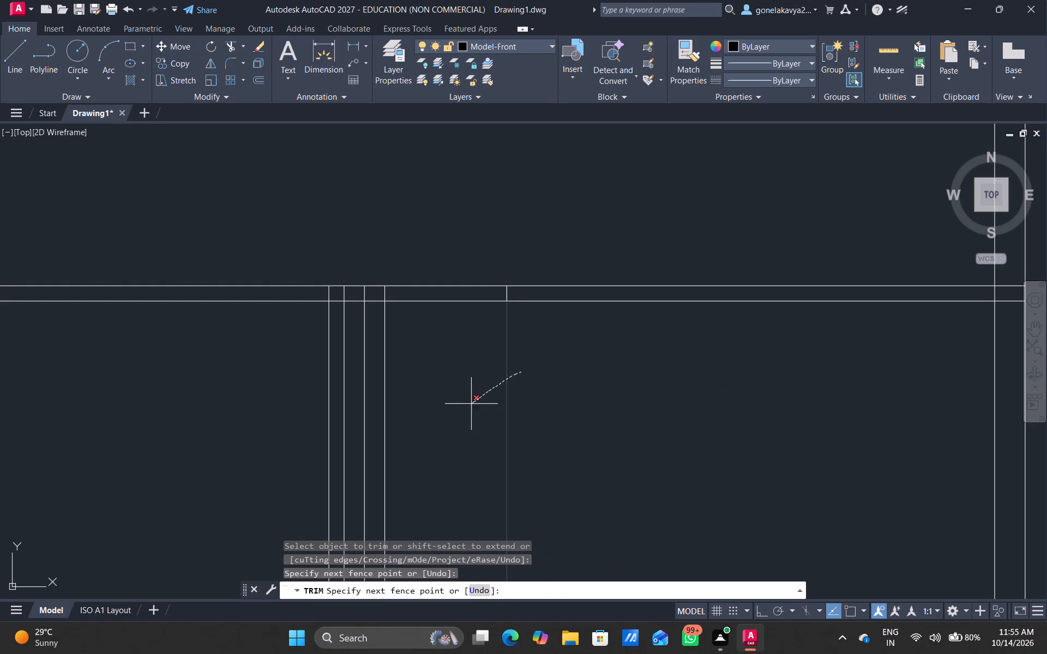
pyautogui.moveTo(471, 404); pyautogui.dragTo(470, 407)
pyautogui.moveTo(393, 398); pyautogui.dragTo(370, 414)
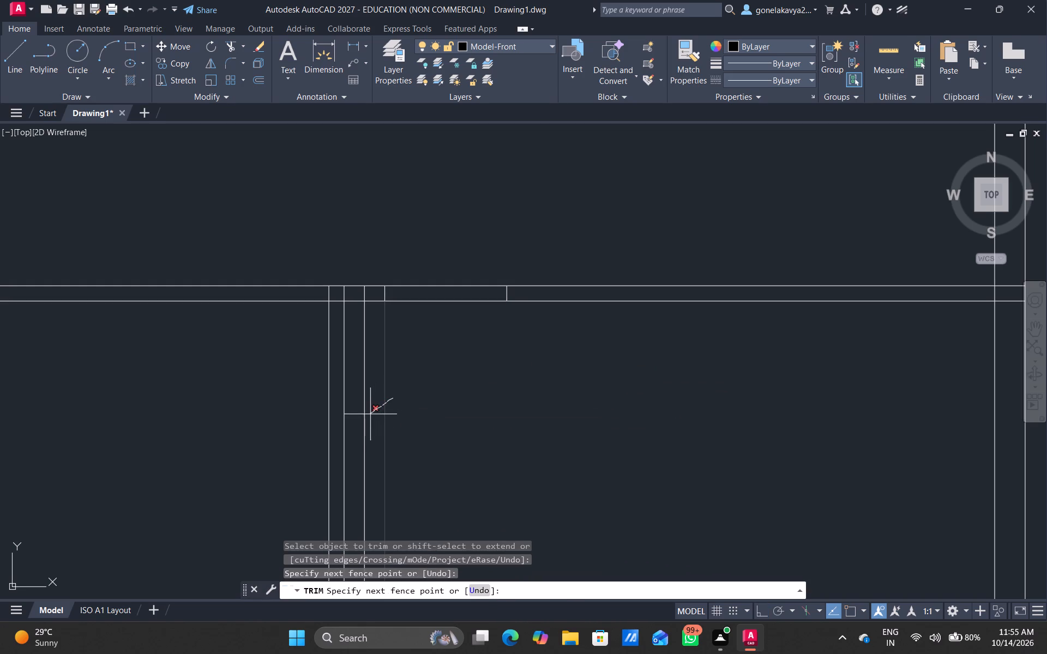
pyautogui.moveTo(370, 414); pyautogui.dragTo(361, 422)
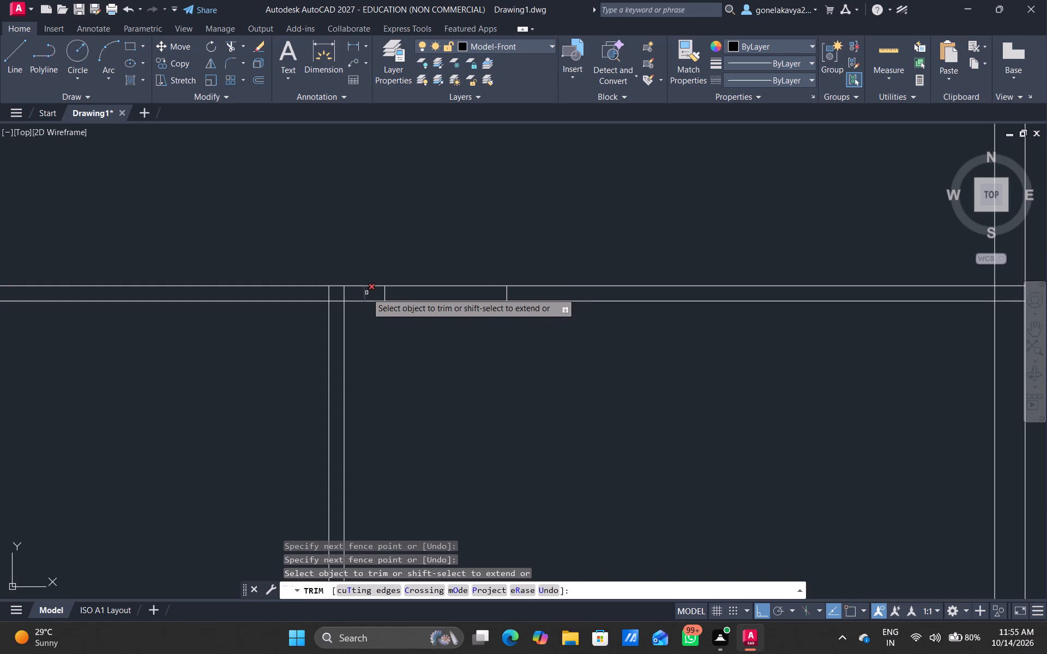
pyautogui.click(364, 293)
# Trim the full-width partition's two lines between the remaining jamb lines to cut a 3' door opening.
pyautogui.moveTo(448, 311); pyautogui.dragTo(444, 270)
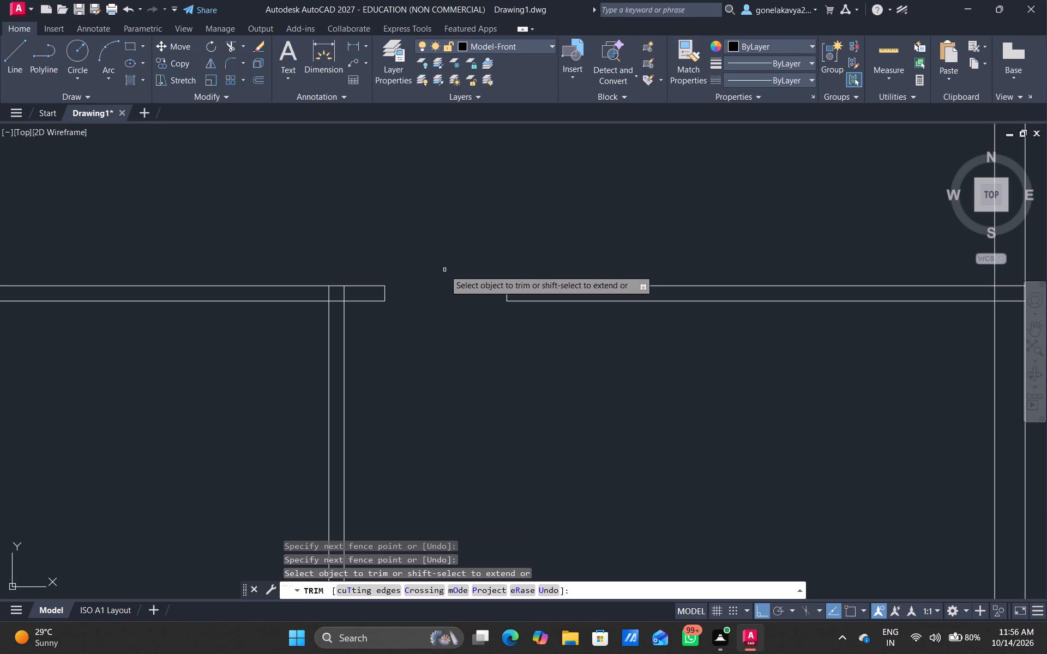
# Trim the central vertical partition's right line inside the full-width partition, and the full-width partition's lower line across the vertical partition.
pyautogui.click(345, 292)
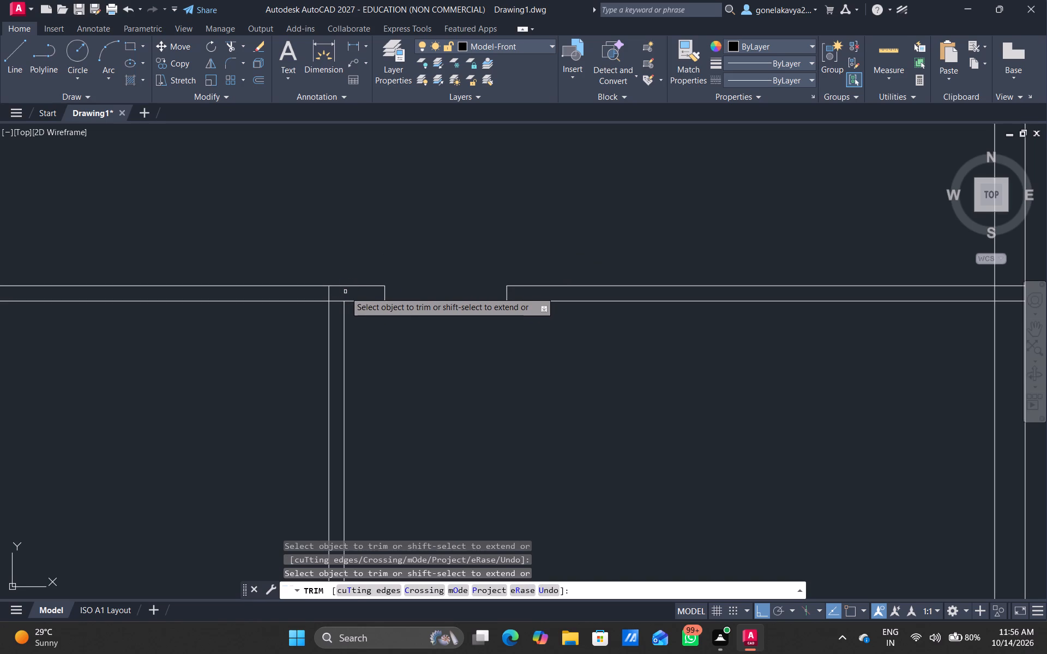
pyautogui.click(338, 301)
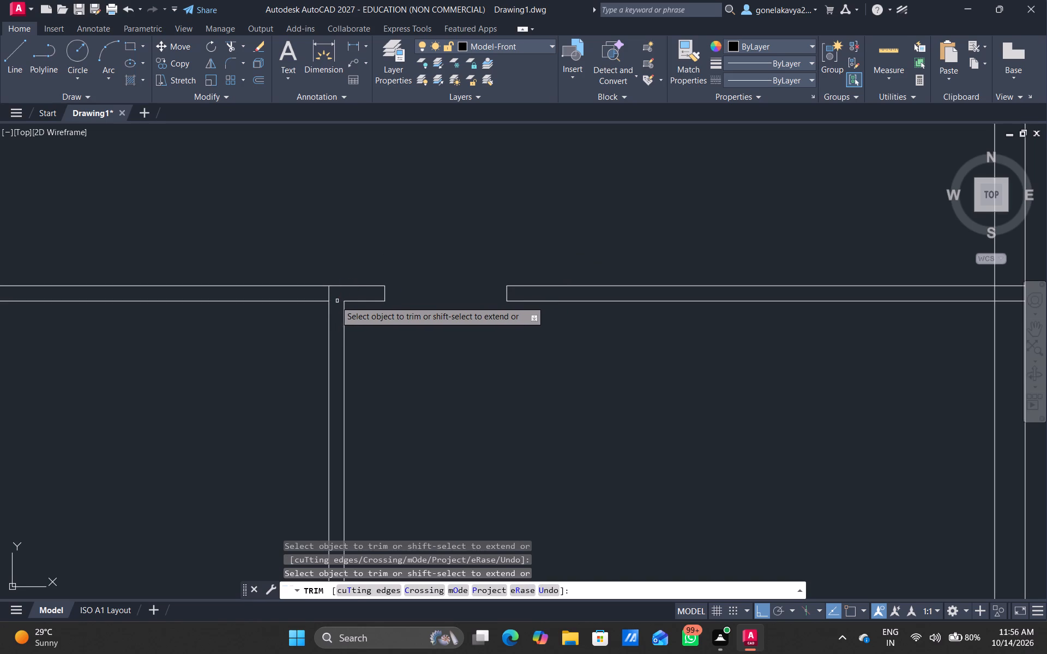
# Offset the central vertical partition's right line 6" to the right three times in succession, near the lower-right rooms' horizontal partition.
pyautogui.keyDown('ctrl'); pyautogui.scroll(-2, 333, 345); pyautogui.keyUp('ctrl')
pyautogui.hscroll(1, 333, 345)
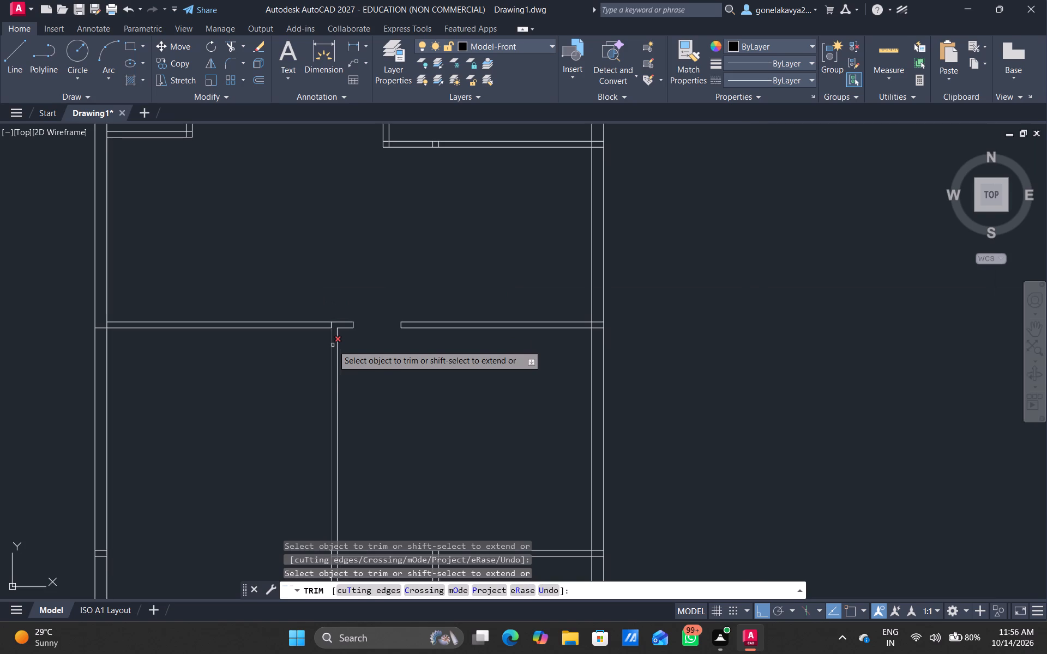
pyautogui.hscroll(2, 333, 345)
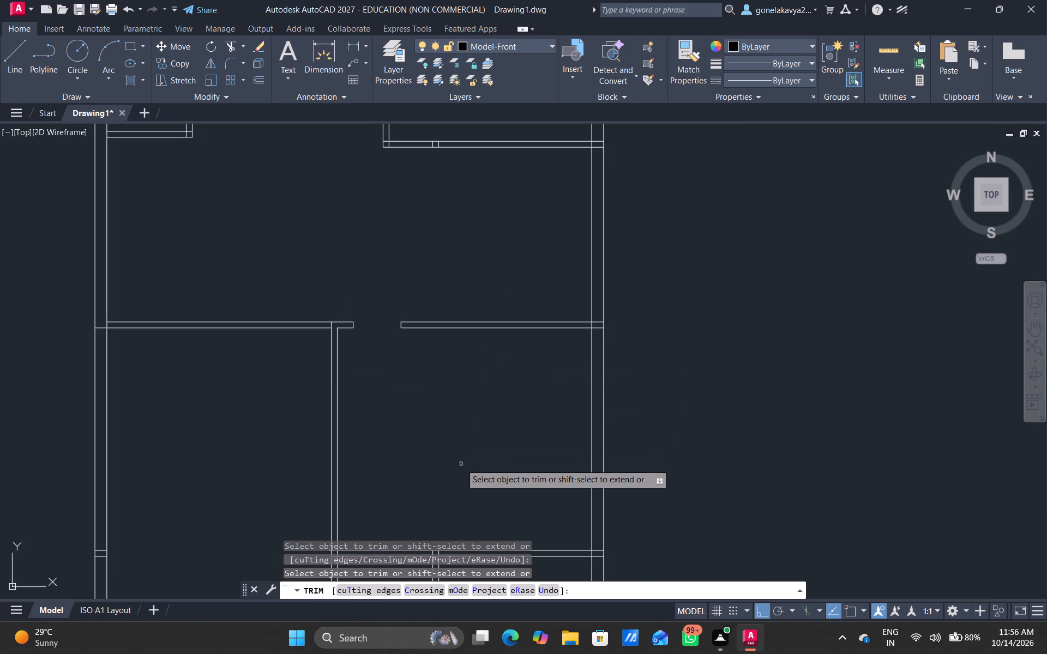
pyautogui.keyDown('ctrl'); pyautogui.scroll(-3, 462, 465); pyautogui.keyUp('ctrl')
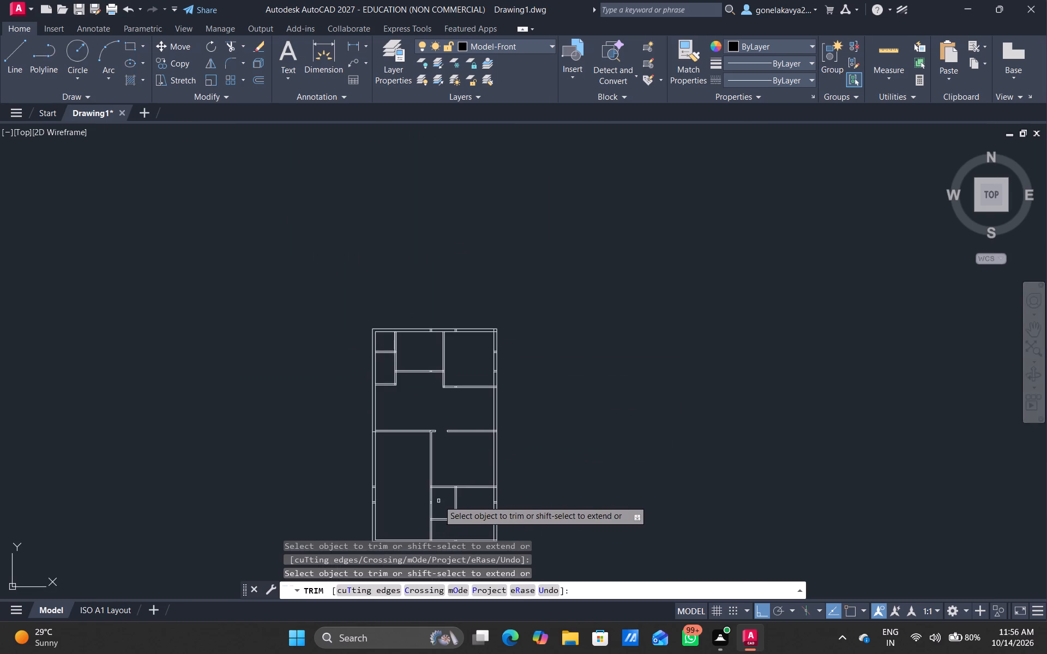
pyautogui.keyDown('ctrl'); pyautogui.scroll(4, 440, 498); pyautogui.keyUp('ctrl')
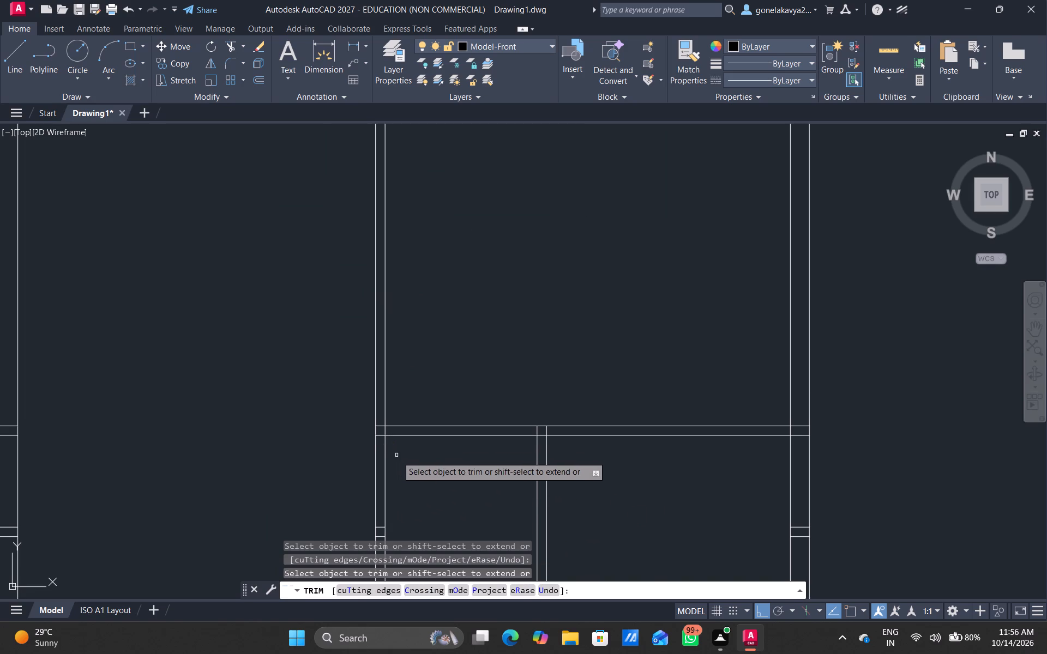
pyautogui.press('Escape')
pyautogui.press('o')
pyautogui.press('Return')
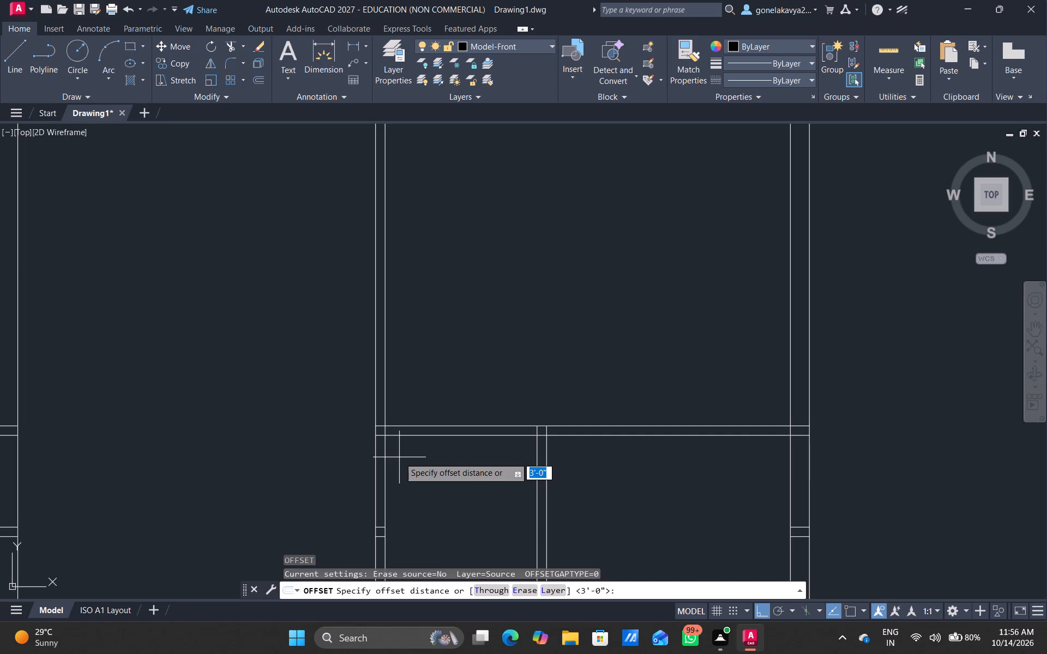
pyautogui.write('6"')
pyautogui.press('Return')
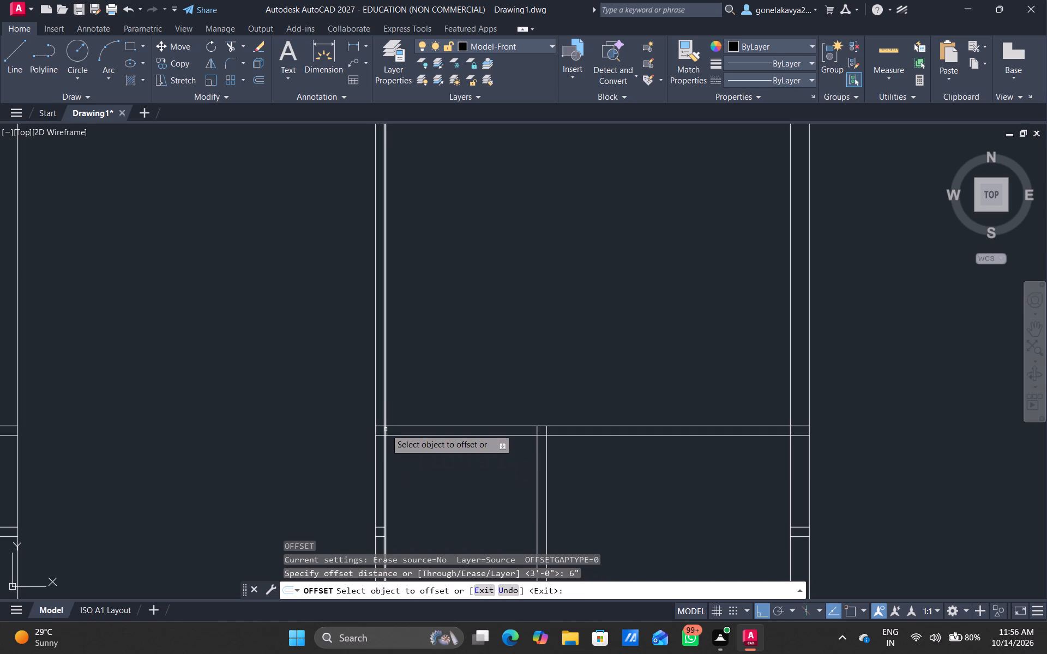
pyautogui.click(386, 429)
pyautogui.click(442, 412)
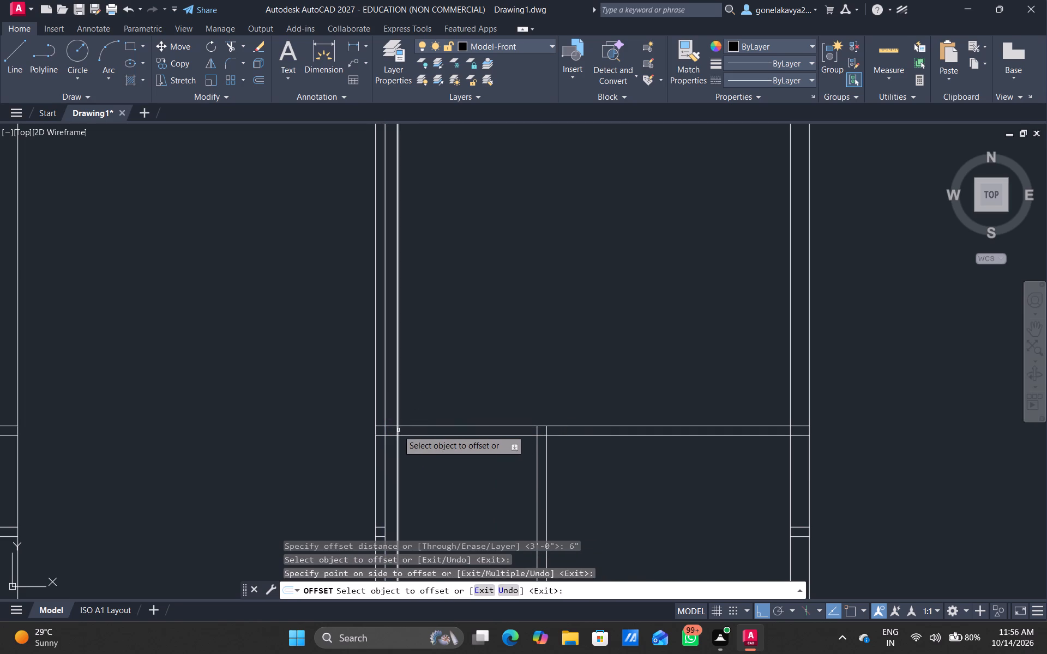
pyautogui.click(398, 429)
pyautogui.click(445, 401)
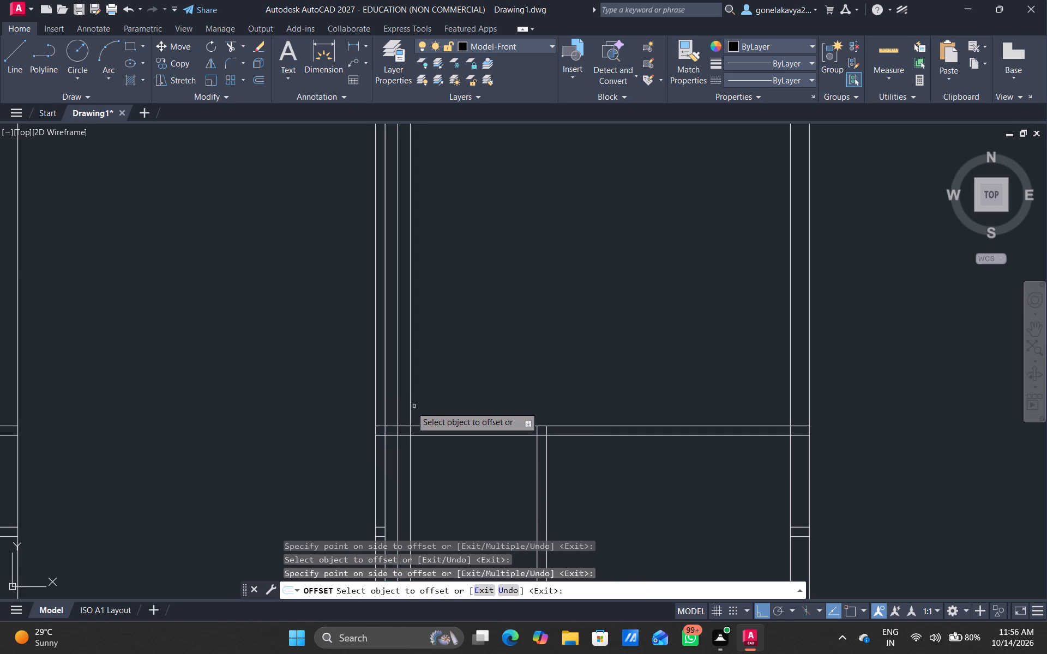
pyautogui.click(412, 406)
pyautogui.click(440, 402)
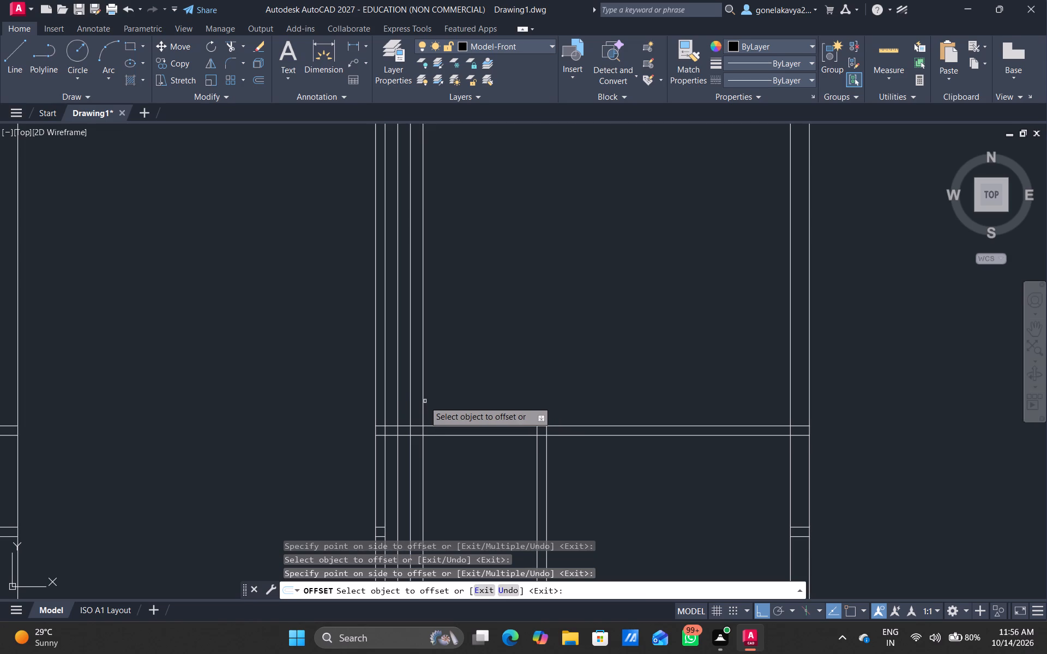
# Offset the third 6" offset line 3' to the right to mark the door opening's far side.
pyautogui.click(424, 401)
pyautogui.write("3'")
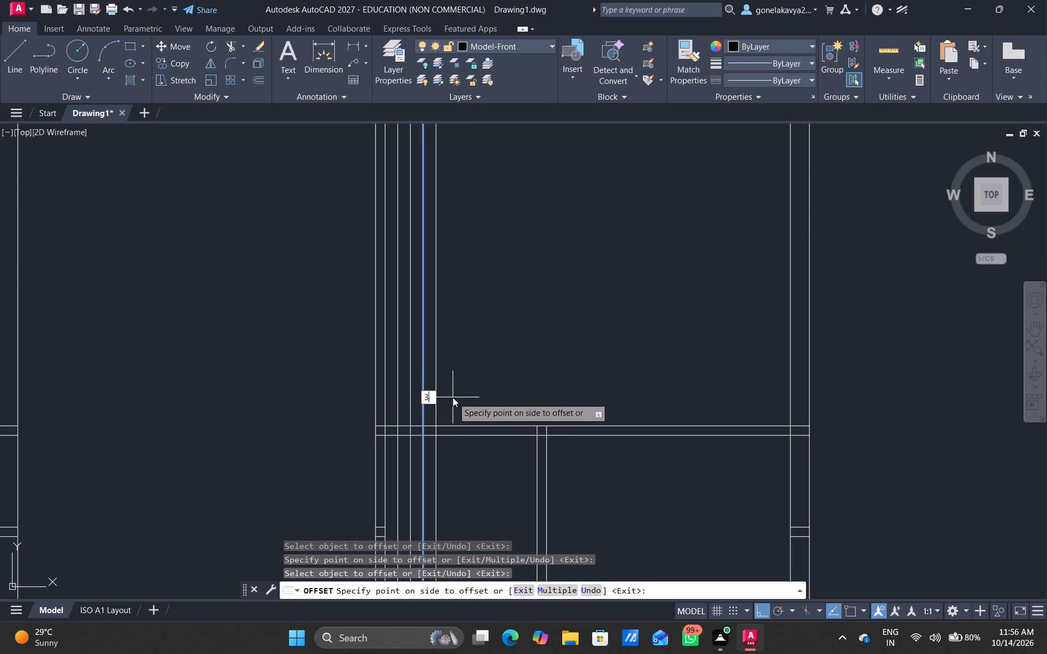
pyautogui.press('Return')
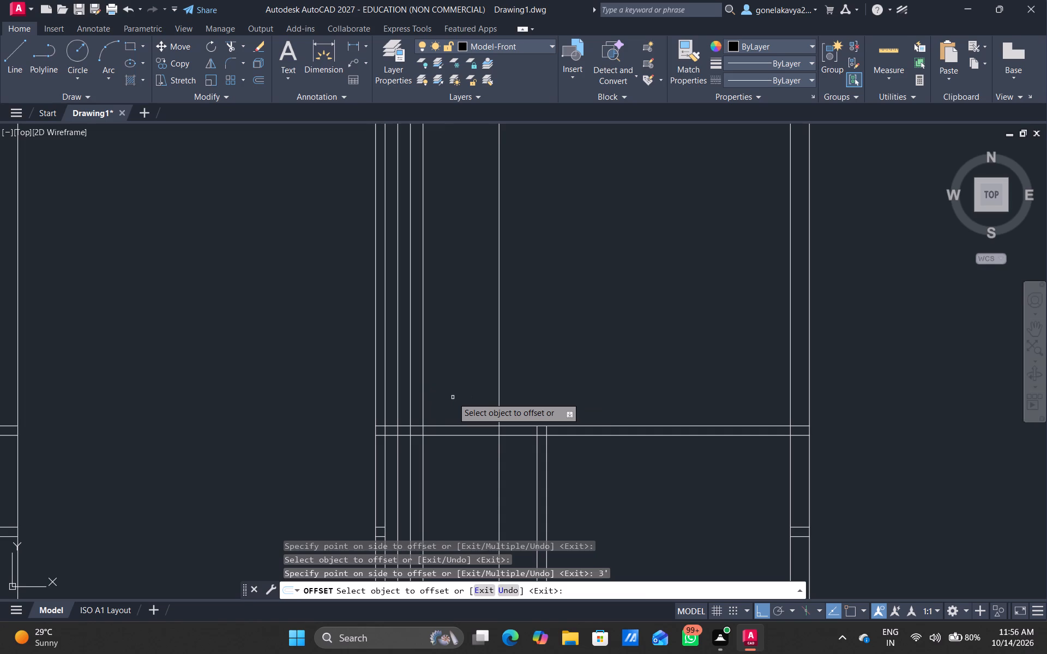
# Trim the four offset lines above and below the lower horizontal partition, leaving only short segments inside the wall.
pyautogui.press('Escape')
pyautogui.write('TR')
pyautogui.press('space')
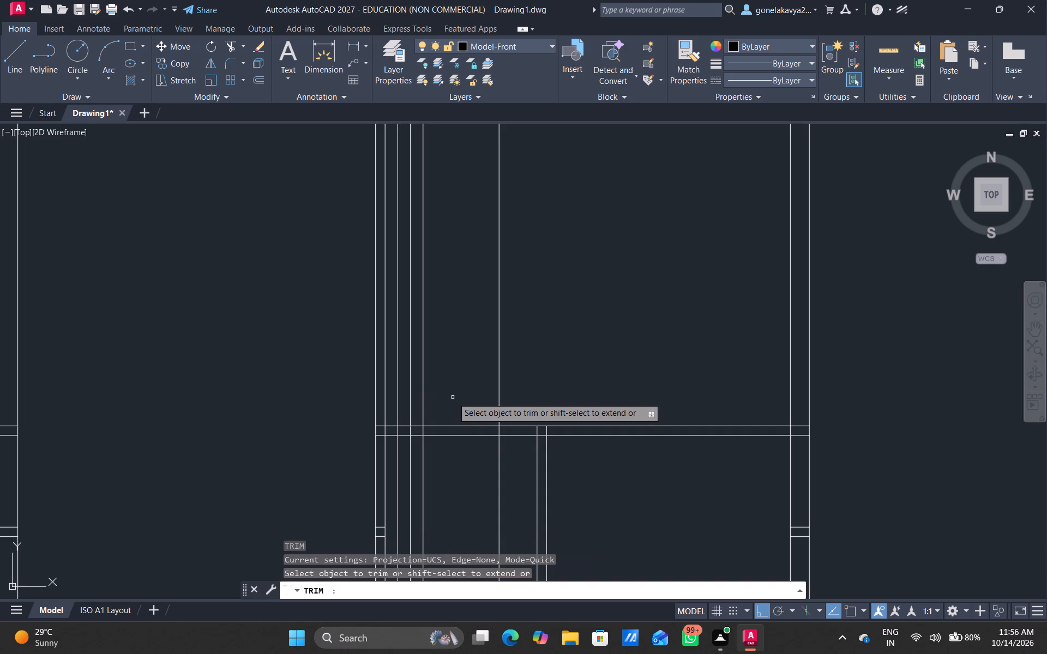
pyautogui.moveTo(476, 388); pyautogui.dragTo(519, 384)
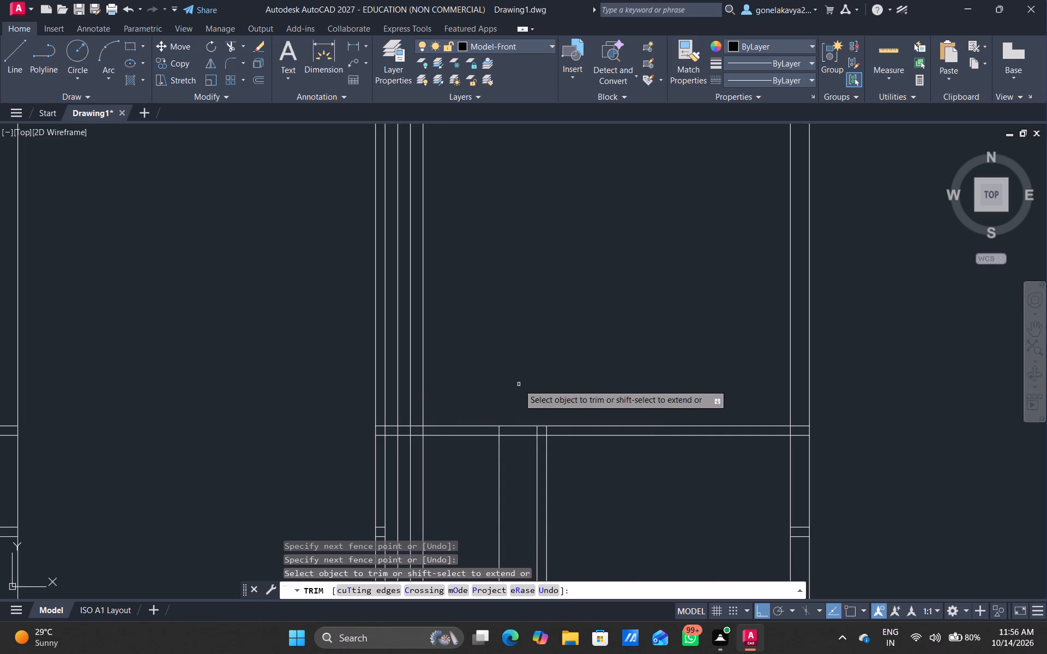
pyautogui.moveTo(506, 467); pyautogui.dragTo(486, 484)
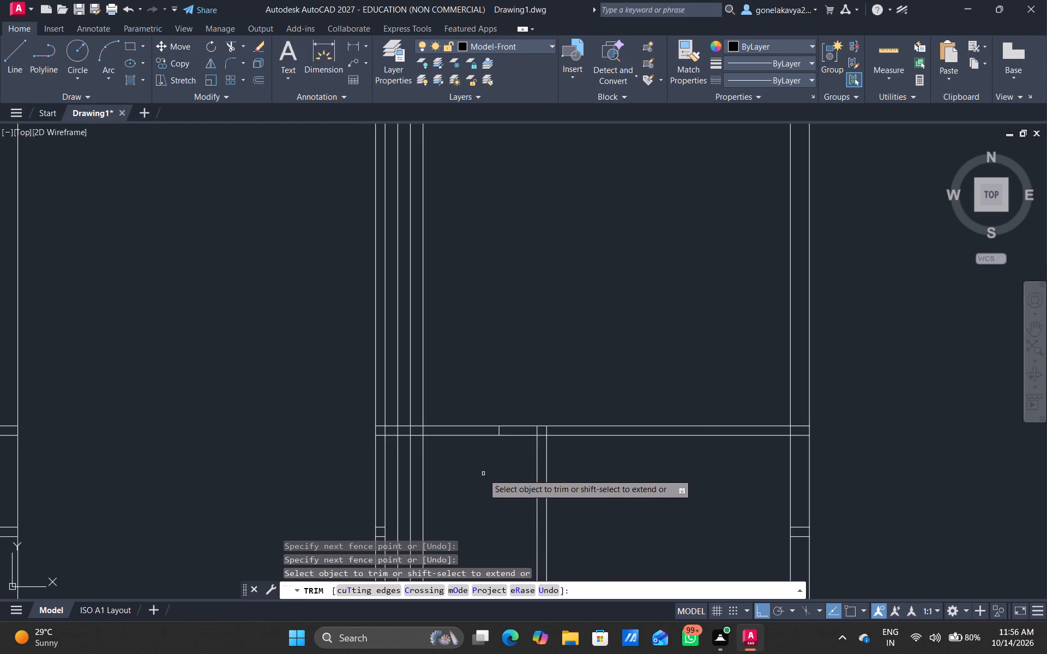
pyautogui.keyDown('ctrl'); pyautogui.scroll(-2, 483, 474); pyautogui.keyUp('ctrl')
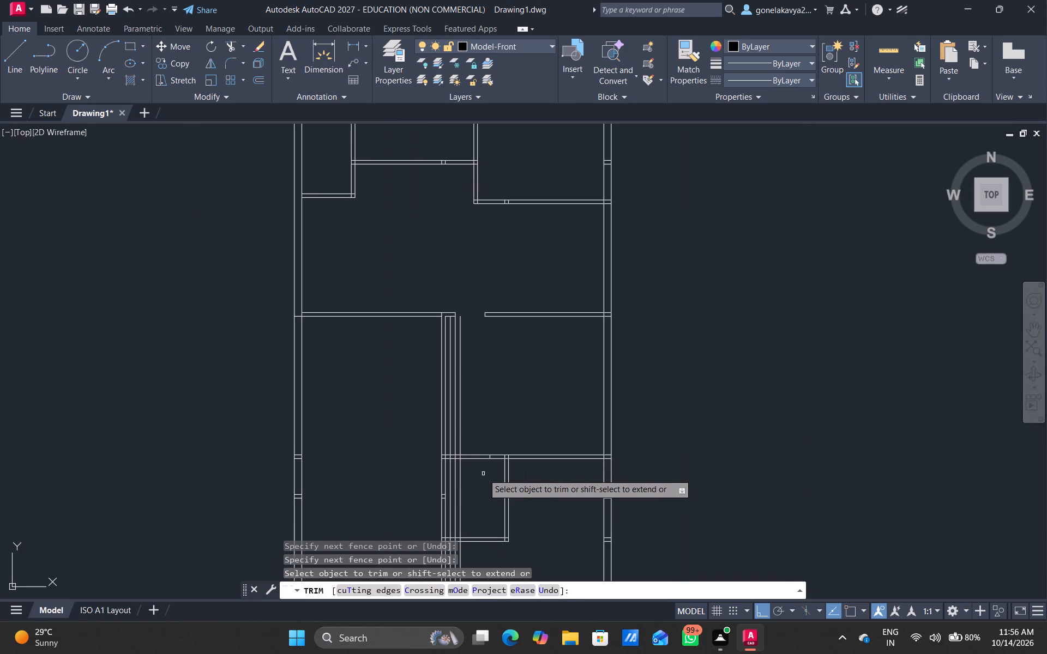
pyautogui.keyDown('ctrl'); pyautogui.scroll(3, 470, 465); pyautogui.keyUp('ctrl')
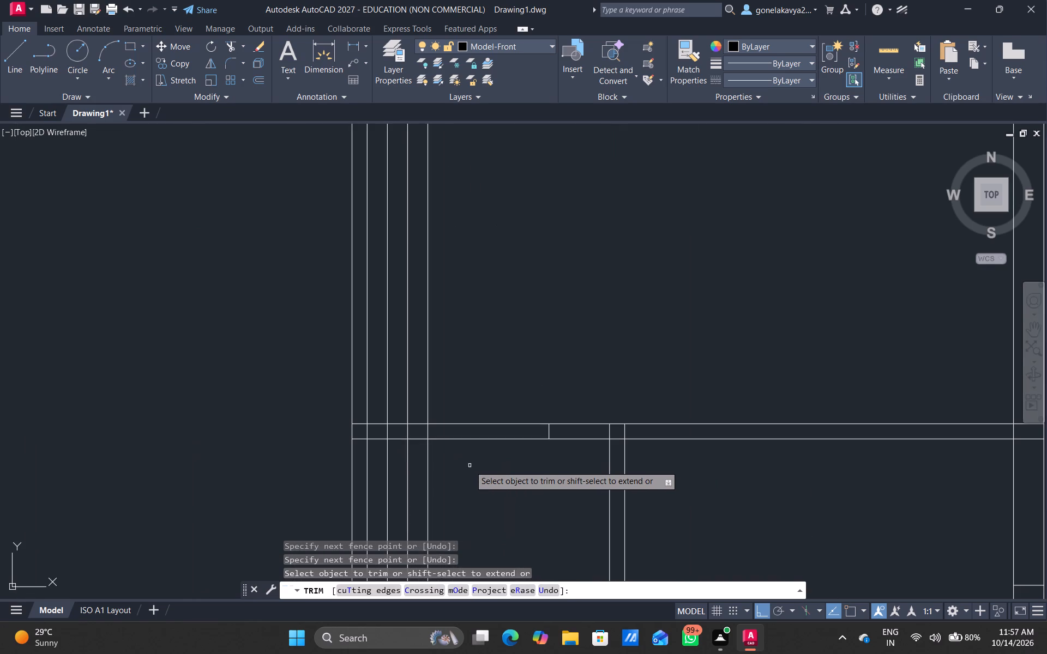
pyautogui.moveTo(432, 470); pyautogui.dragTo(417, 476)
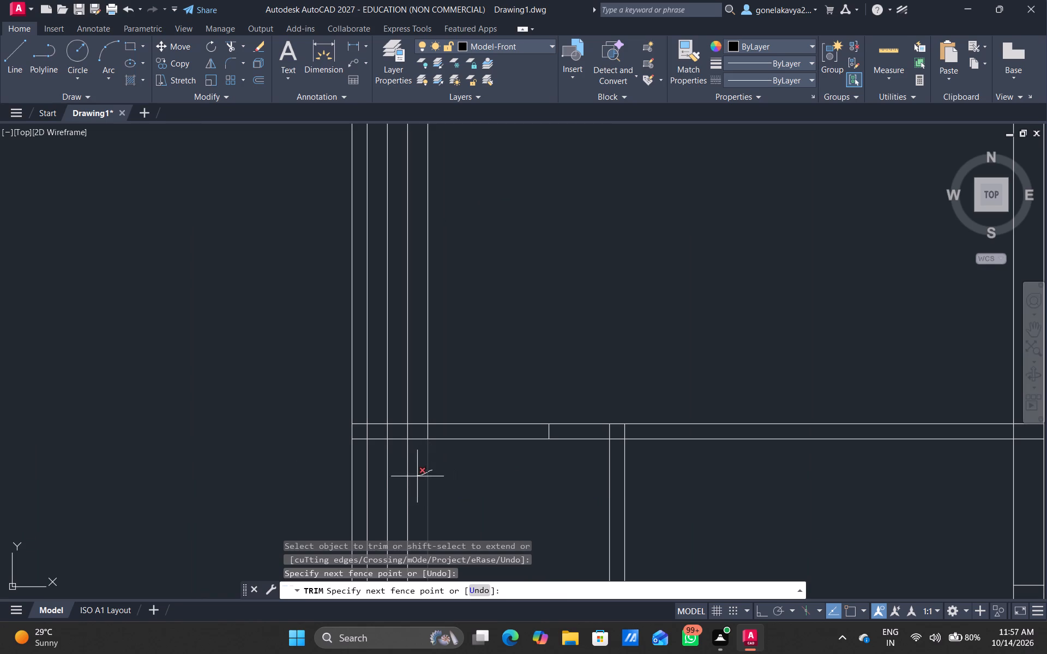
pyautogui.moveTo(417, 476); pyautogui.dragTo(384, 488)
pyautogui.moveTo(444, 397); pyautogui.dragTo(407, 409)
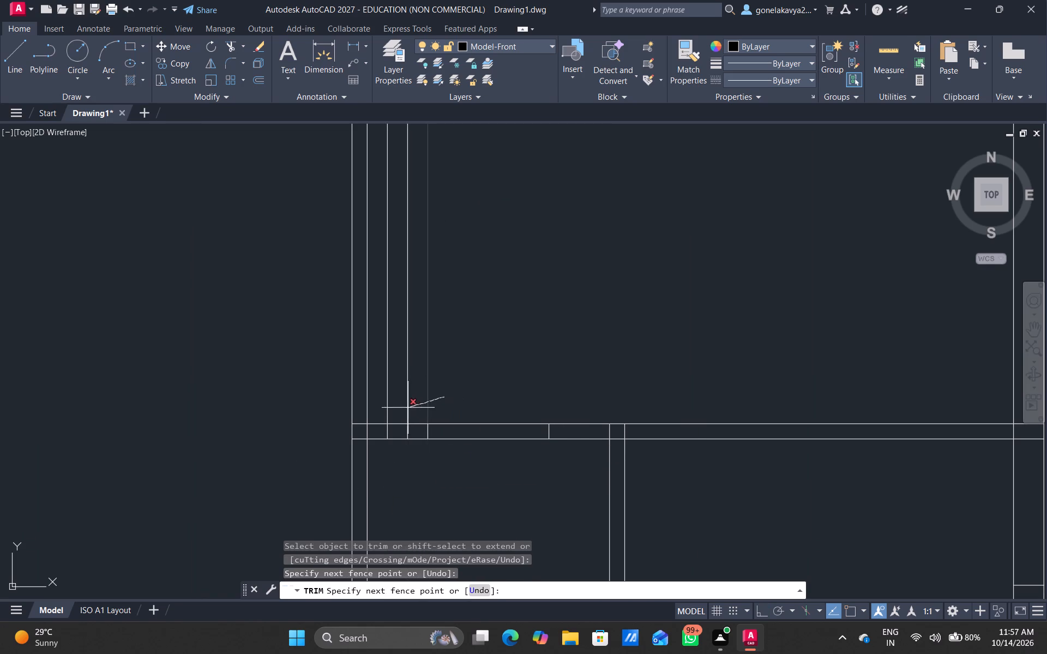
pyautogui.moveTo(407, 409); pyautogui.dragTo(384, 419)
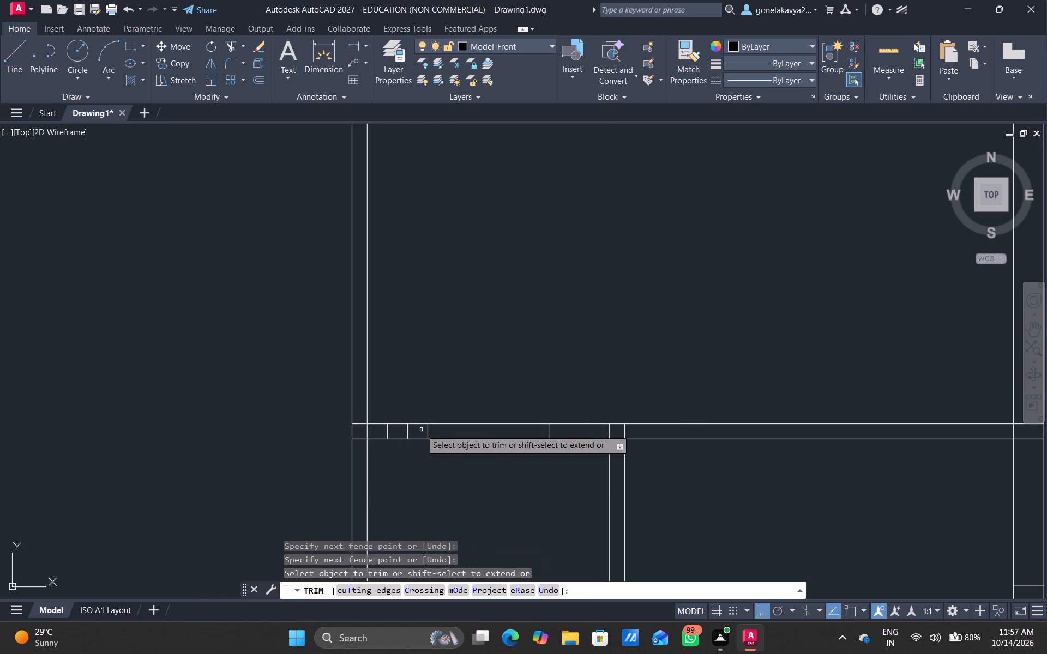
# Trim the lower horizontal partition's two lines between the outer jamb lines to cut a 3' door opening.
pyautogui.moveTo(470, 437); pyautogui.dragTo(466, 401)
pyautogui.moveTo(467, 417); pyautogui.dragTo(467, 423)
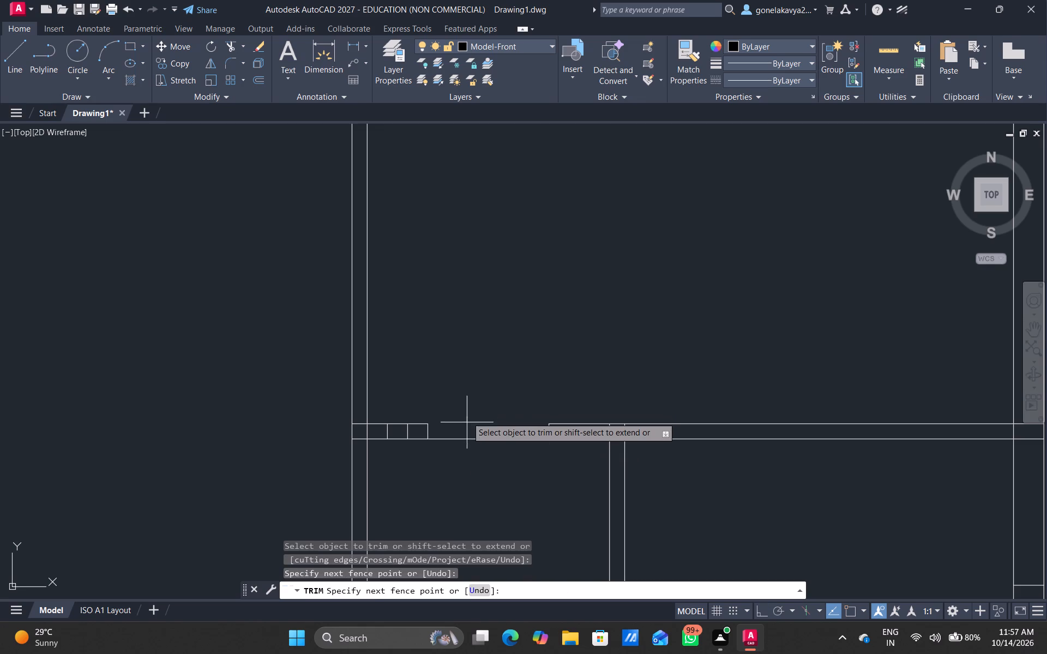
pyautogui.moveTo(467, 423); pyautogui.dragTo(471, 458)
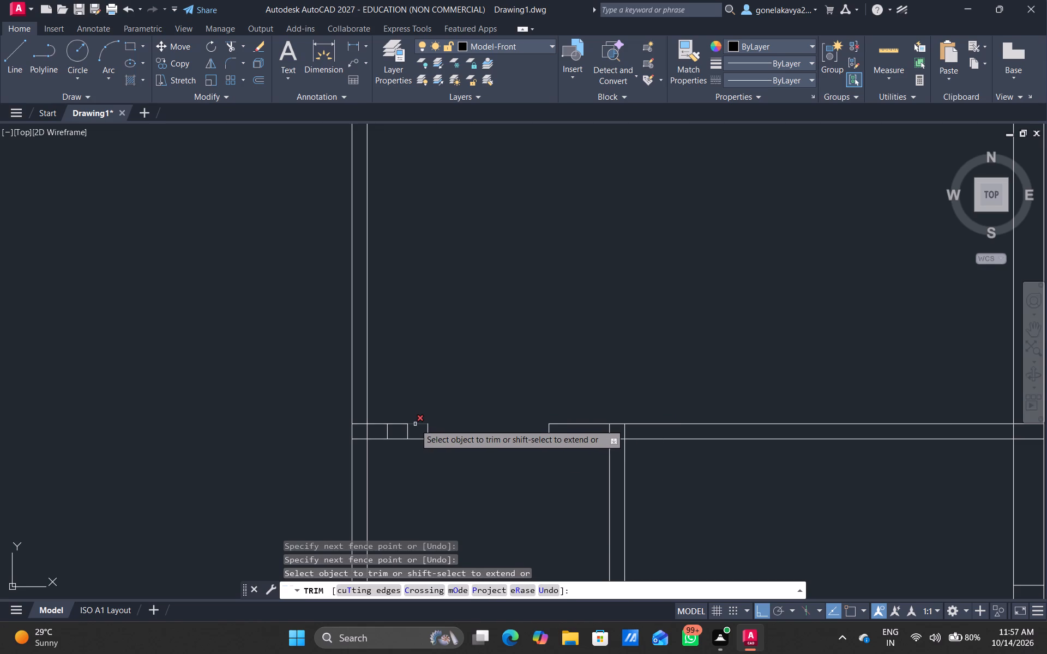
# Remove the first two 6" offset lines' leftover stubs inside the lower horizontal partition beside the opening.
pyautogui.keyDown('ctrl'); pyautogui.scroll(2, 415, 424); pyautogui.keyUp('ctrl')
pyautogui.click(395, 451)
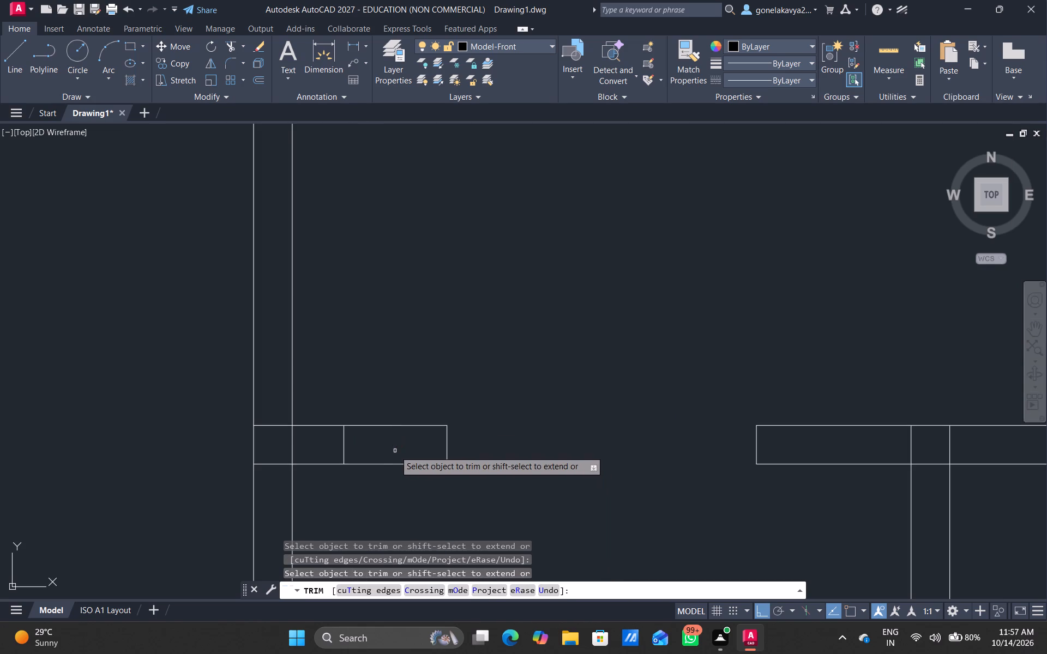
pyautogui.click(346, 452)
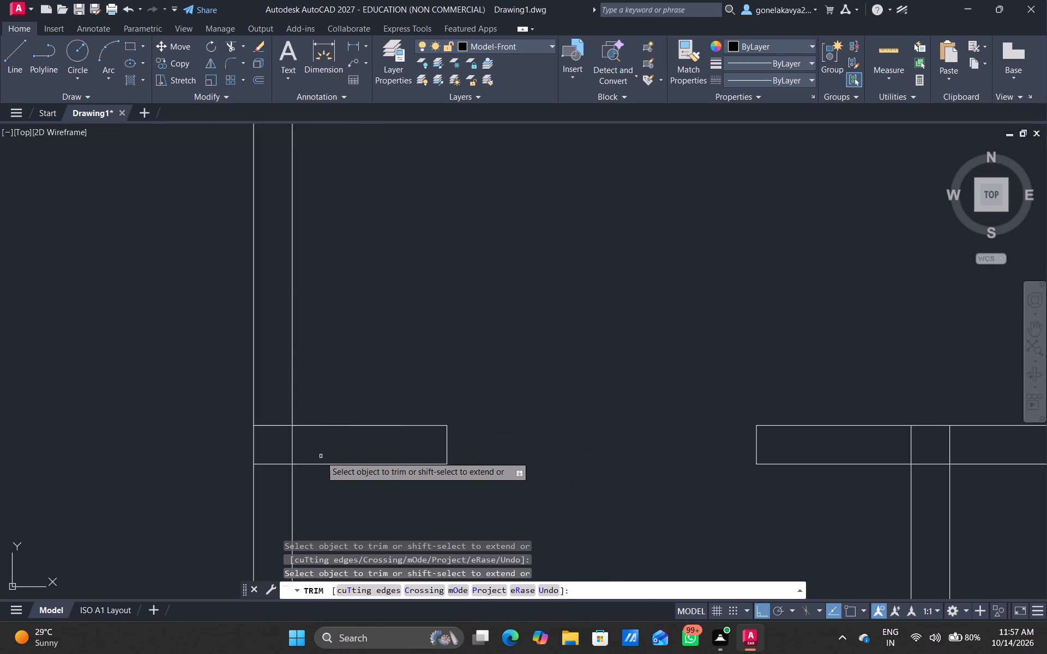
# Trim the vertical partition's right line inside the lower horizontal partition, and the horizontal partition's upper line across the vertical partition.
pyautogui.click(288, 450)
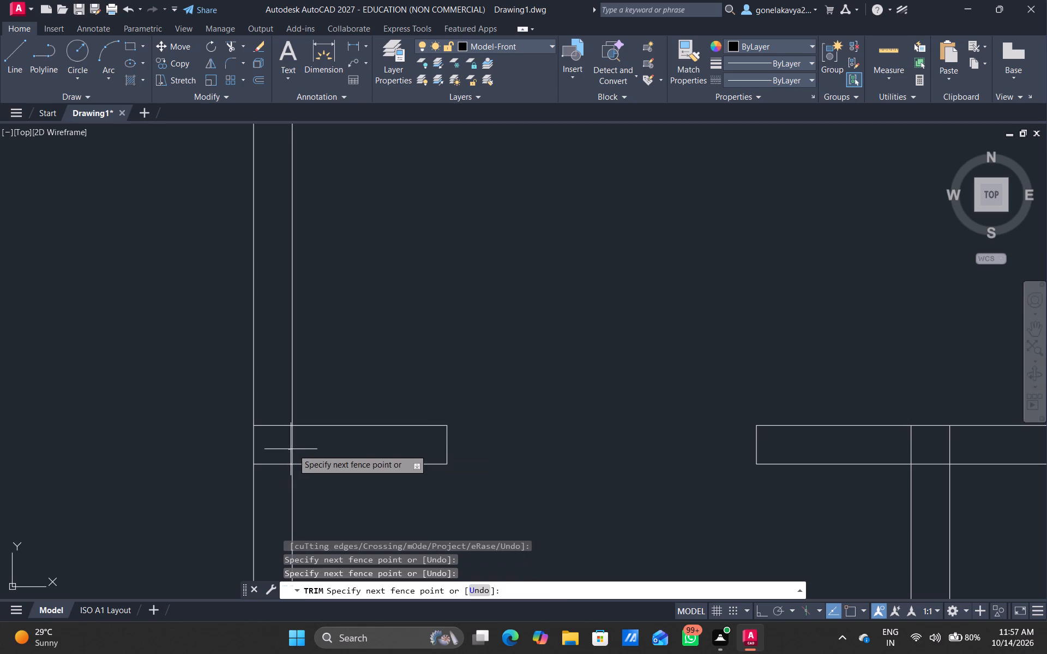
pyautogui.click(302, 447)
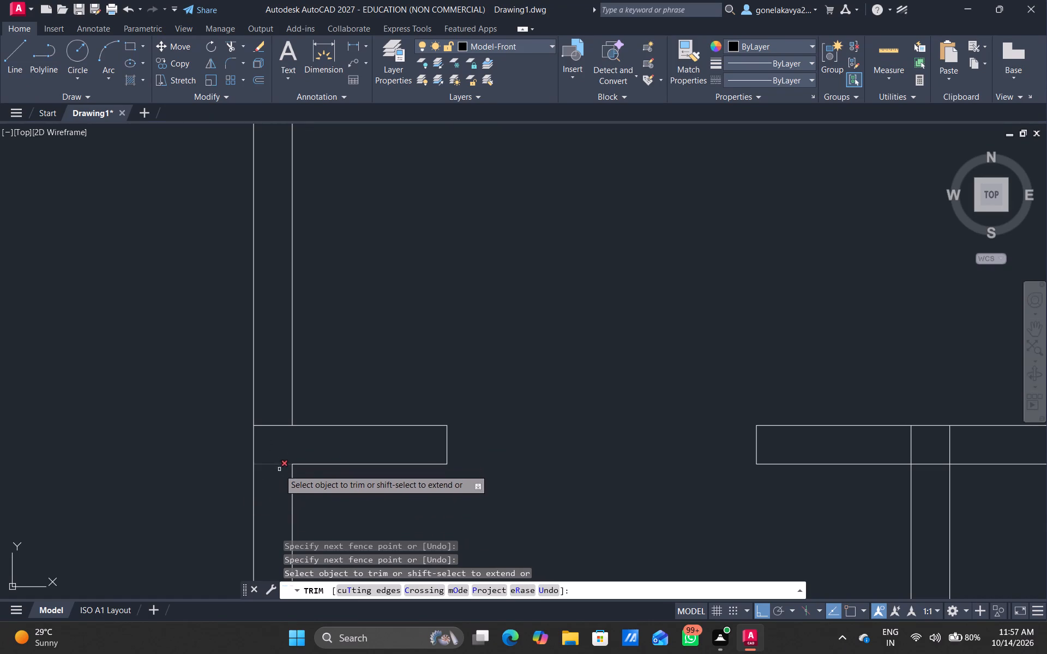
pyautogui.click(273, 422)
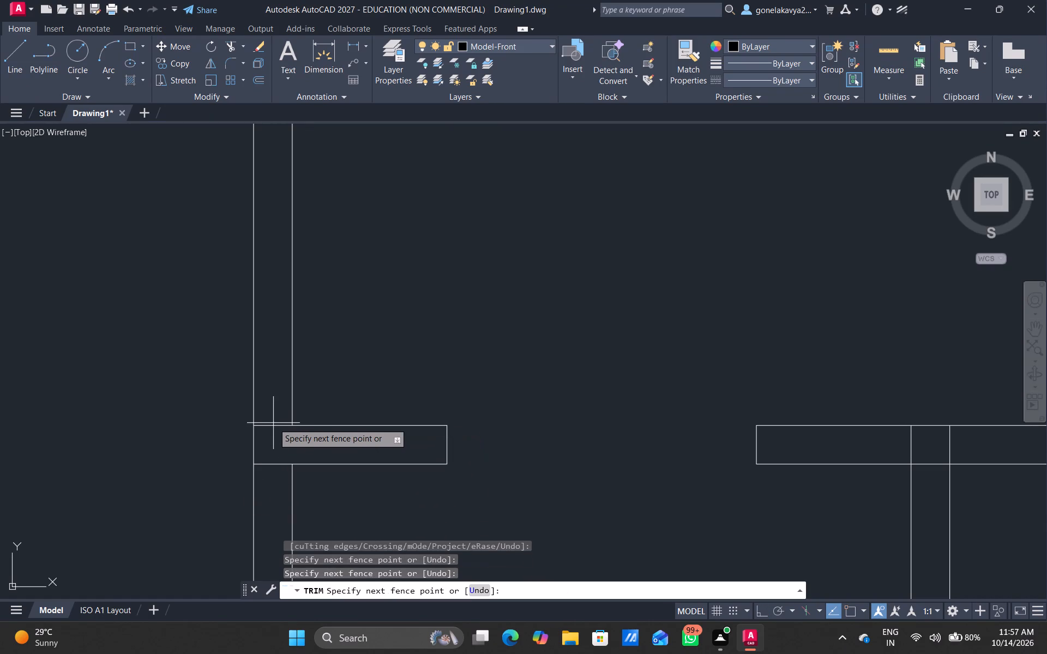
pyautogui.click(274, 427)
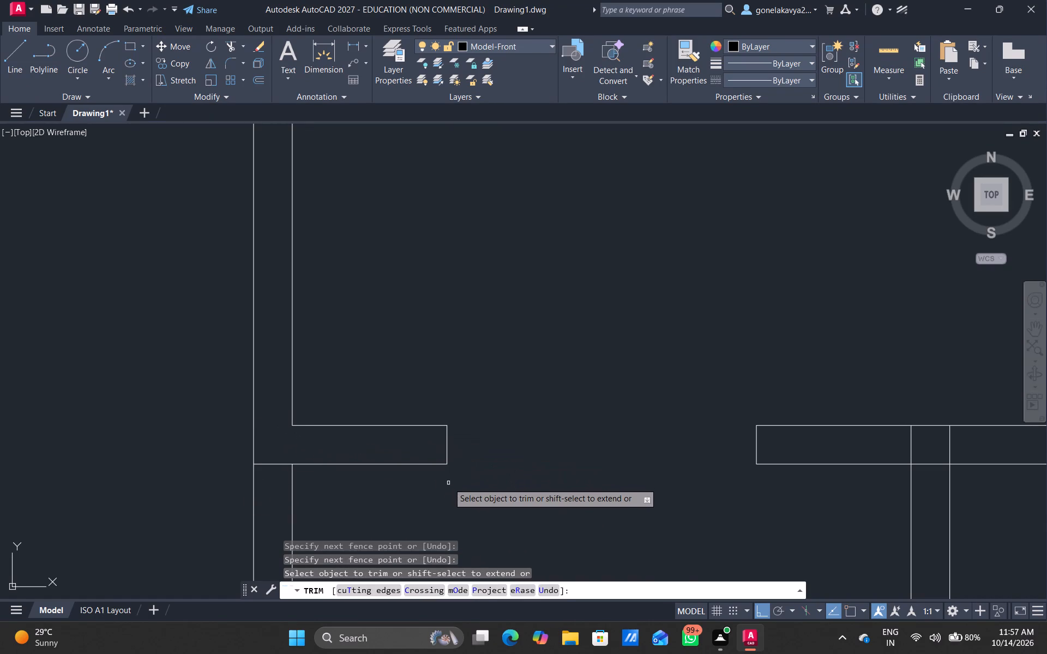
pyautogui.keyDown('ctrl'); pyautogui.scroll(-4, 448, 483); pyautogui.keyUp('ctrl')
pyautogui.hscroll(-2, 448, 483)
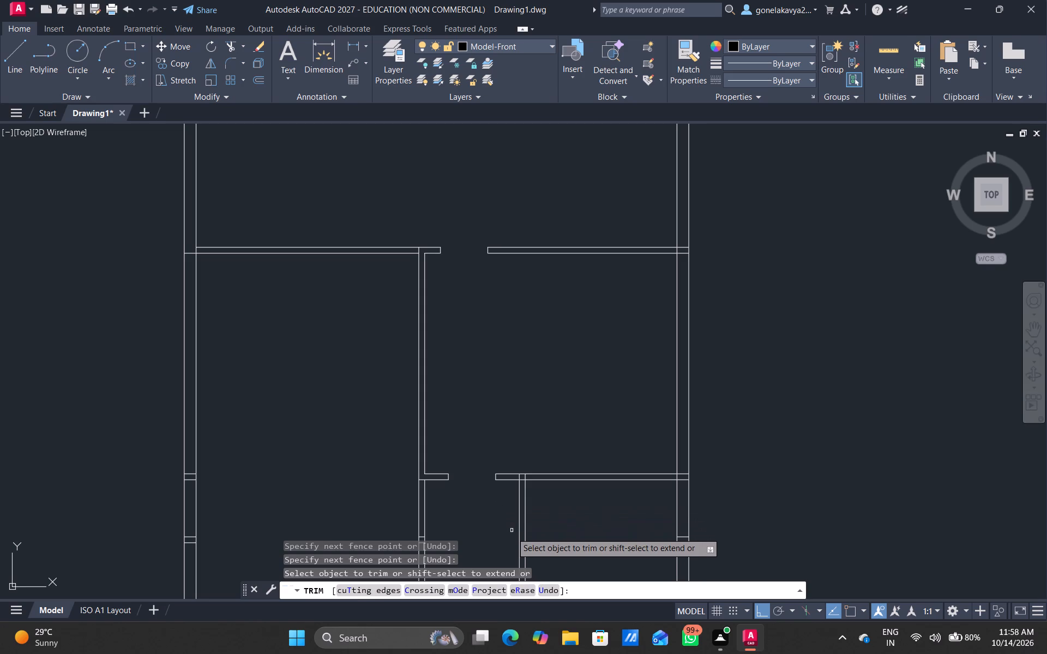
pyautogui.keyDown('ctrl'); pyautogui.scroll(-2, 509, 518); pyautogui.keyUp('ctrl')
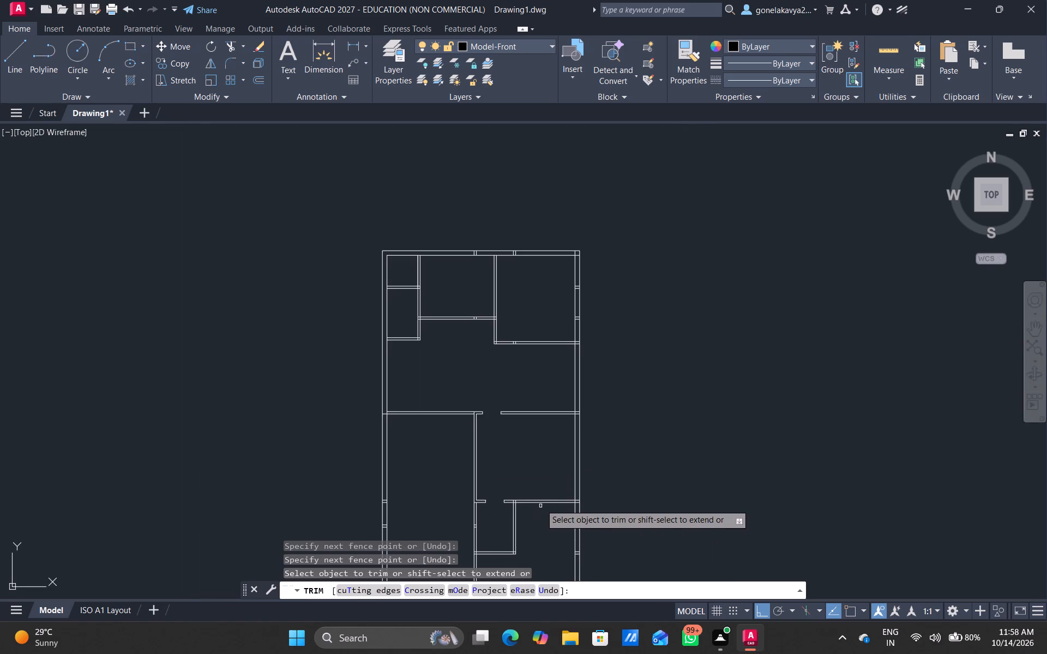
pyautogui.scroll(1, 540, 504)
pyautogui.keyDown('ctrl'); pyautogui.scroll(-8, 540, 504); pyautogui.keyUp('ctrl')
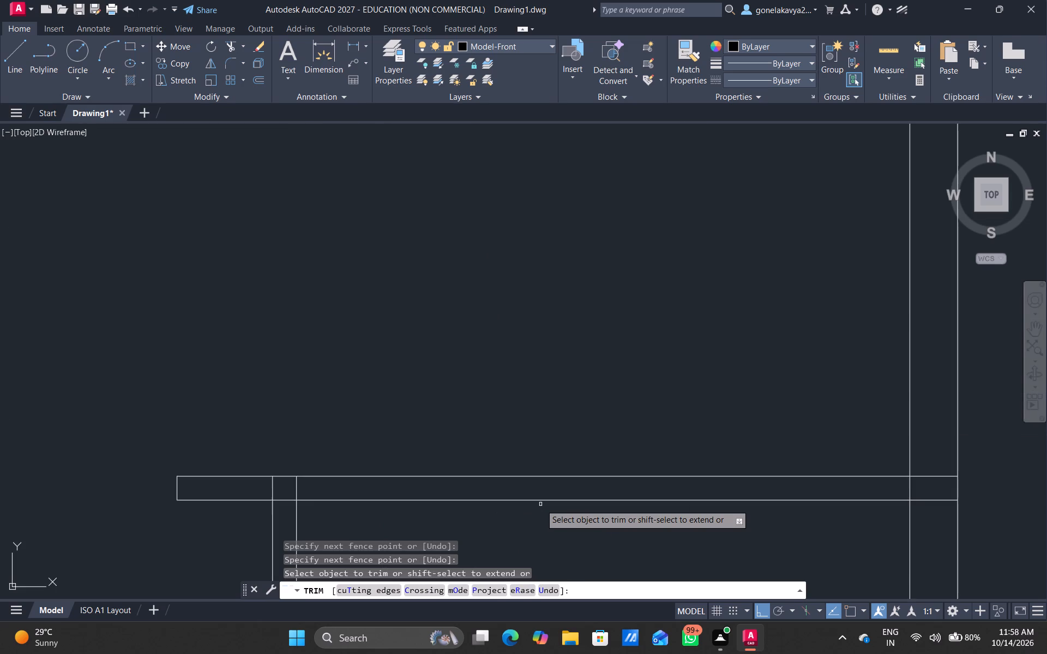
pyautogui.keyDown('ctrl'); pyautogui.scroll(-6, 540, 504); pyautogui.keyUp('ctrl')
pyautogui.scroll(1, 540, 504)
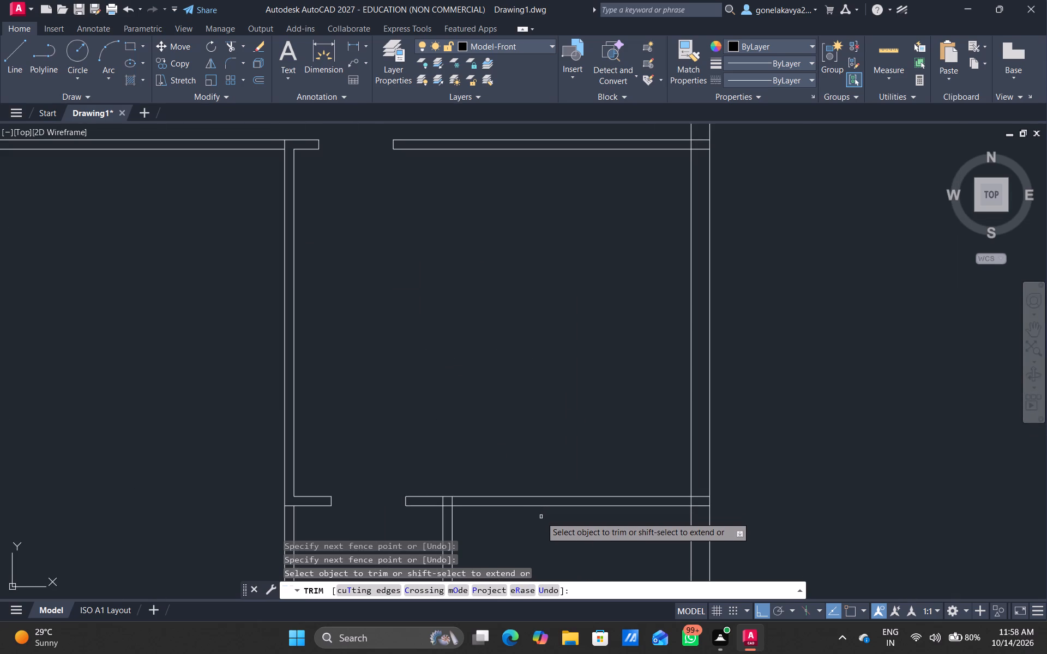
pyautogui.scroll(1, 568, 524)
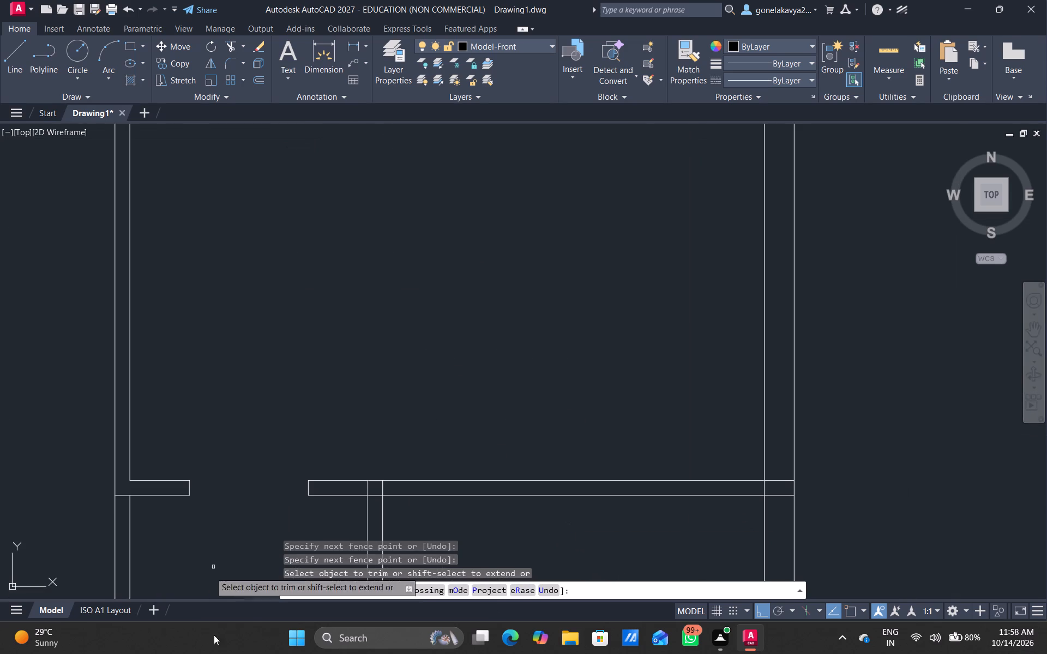
# Trim the small room's outer right partition line below the lower horizontal partition, and its bottom partition's upper line at the lower-right corner.
pyautogui.moveTo(513, 531); pyautogui.dragTo(530, 283, button='middle')
pyautogui.scroll(-3, 520, 325)
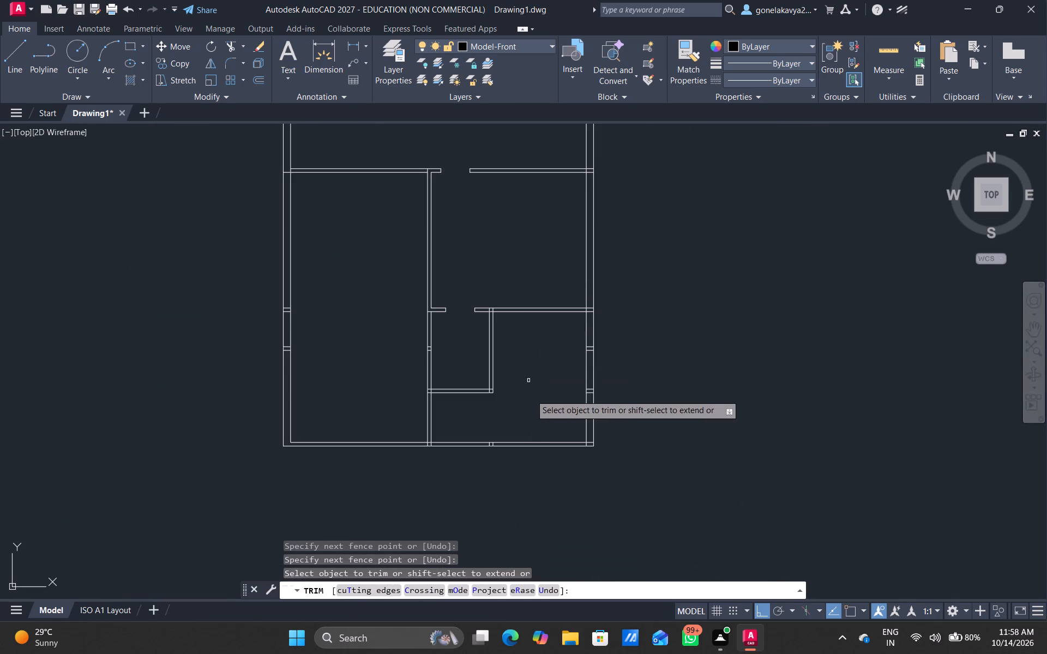
pyautogui.scroll(2, 527, 396)
pyautogui.moveTo(511, 412); pyautogui.dragTo(538, 452, button='middle')
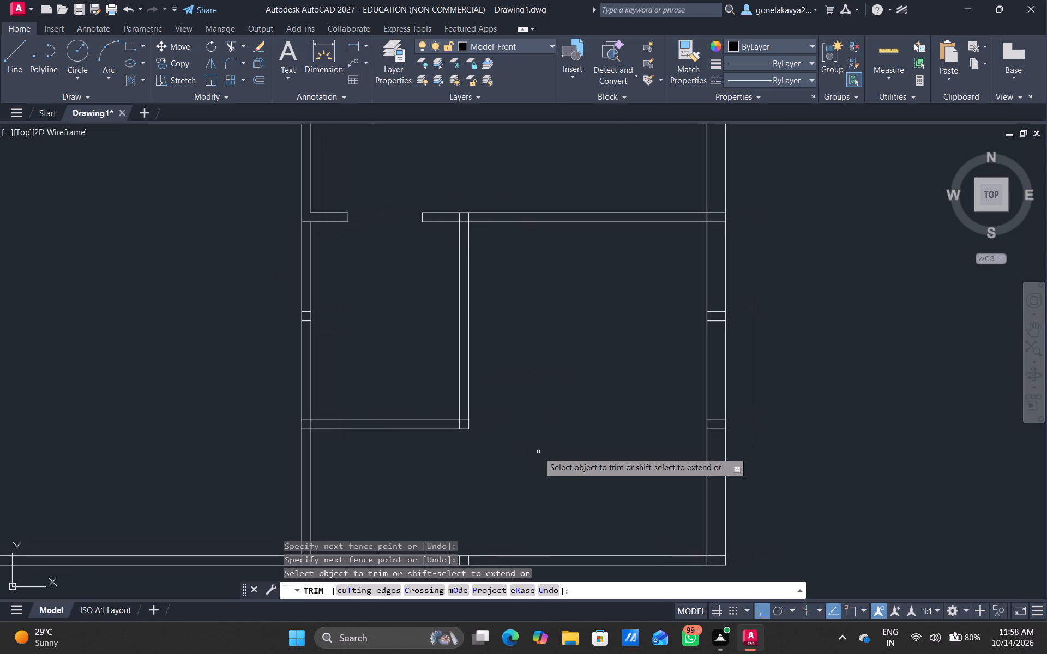
pyautogui.scroll(2, 490, 413)
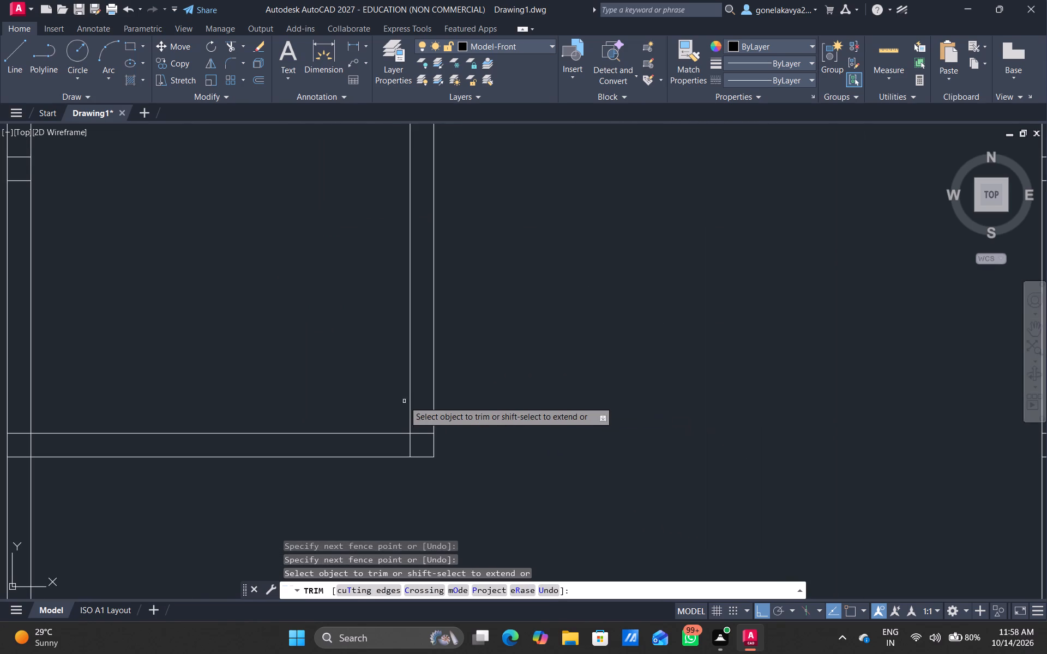
pyautogui.scroll(-2, 428, 401)
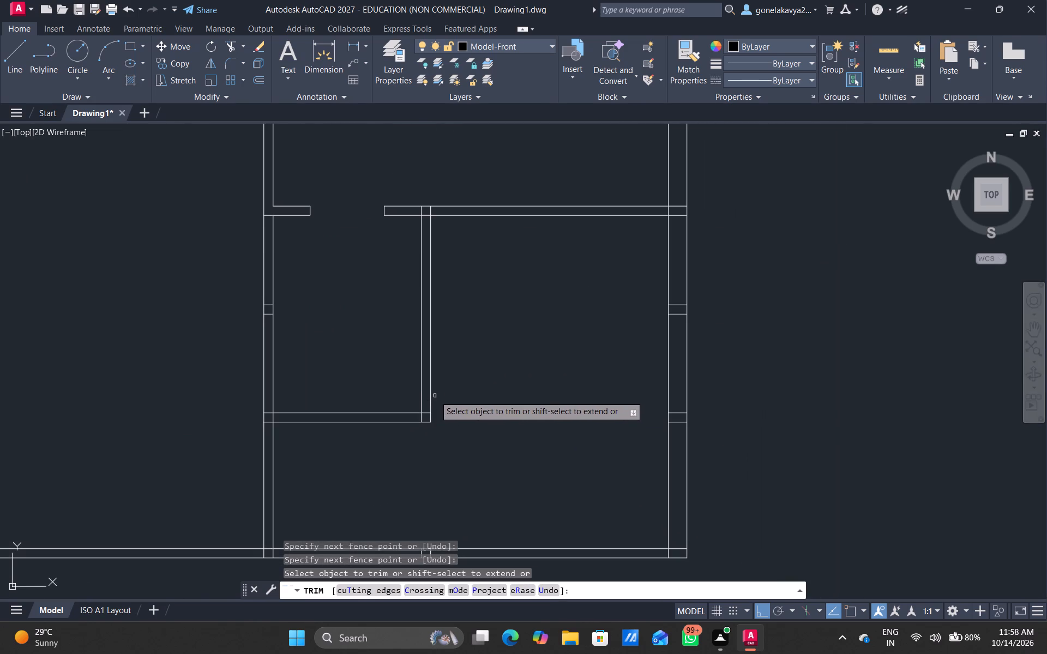
pyautogui.click(431, 396)
pyautogui.moveTo(429, 410); pyautogui.dragTo(428, 428)
pyautogui.click(424, 414)
pyautogui.click(426, 425)
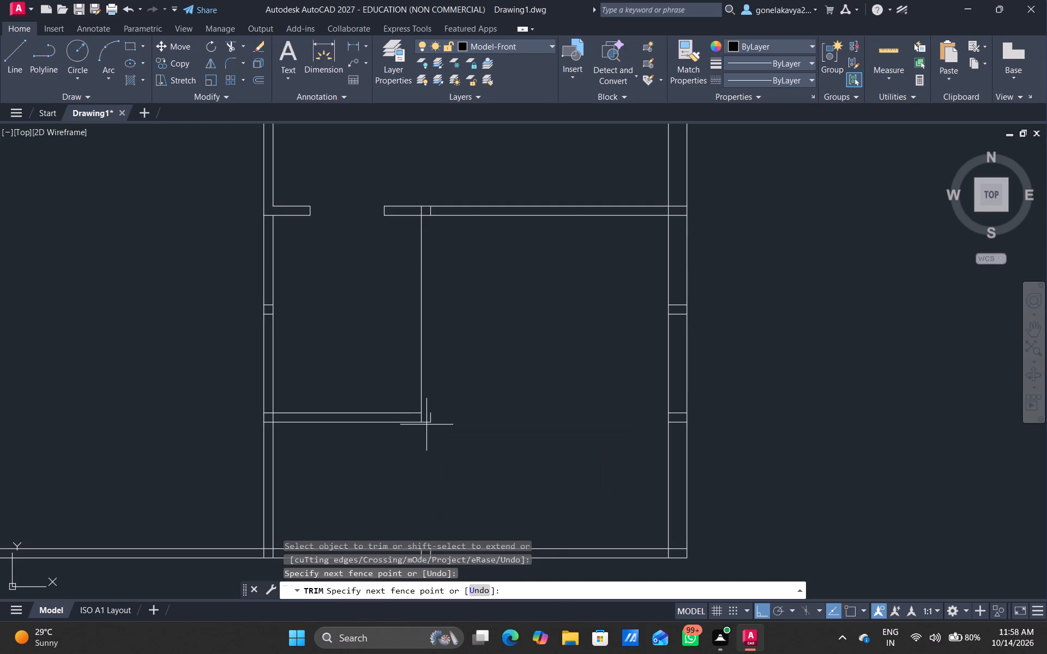
# Trim the leftover vertical stub and the lower line's overhang at the small room's lower-right corner.
pyautogui.moveTo(428, 417); pyautogui.dragTo(428, 434)
pyautogui.moveTo(424, 423); pyautogui.dragTo(432, 417)
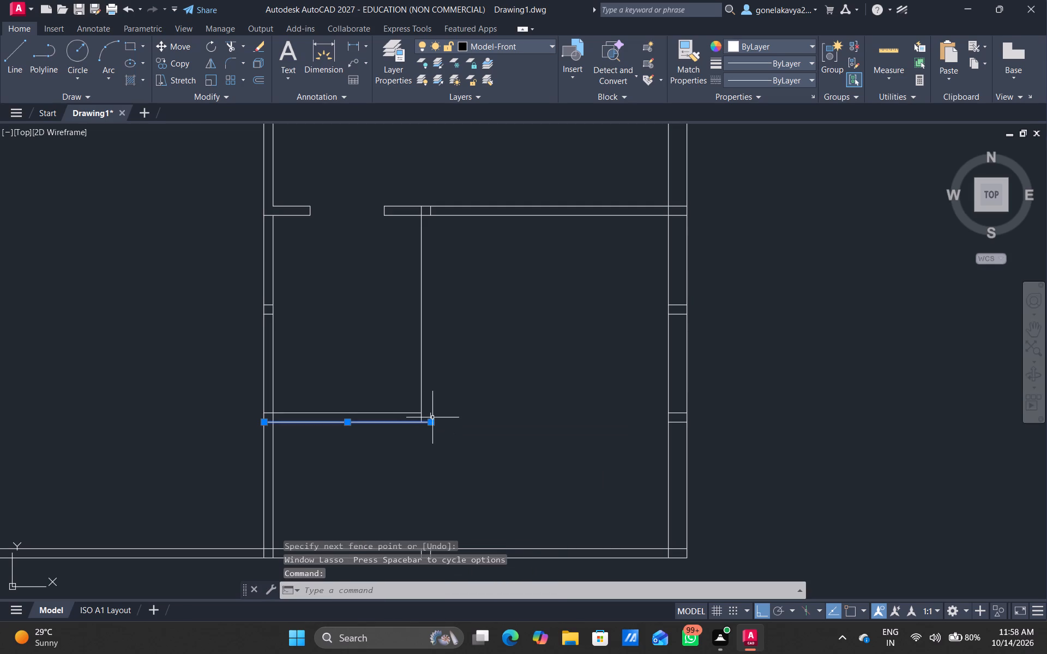
pyautogui.press('Escape')
pyautogui.write('TR')
pyautogui.press('space')
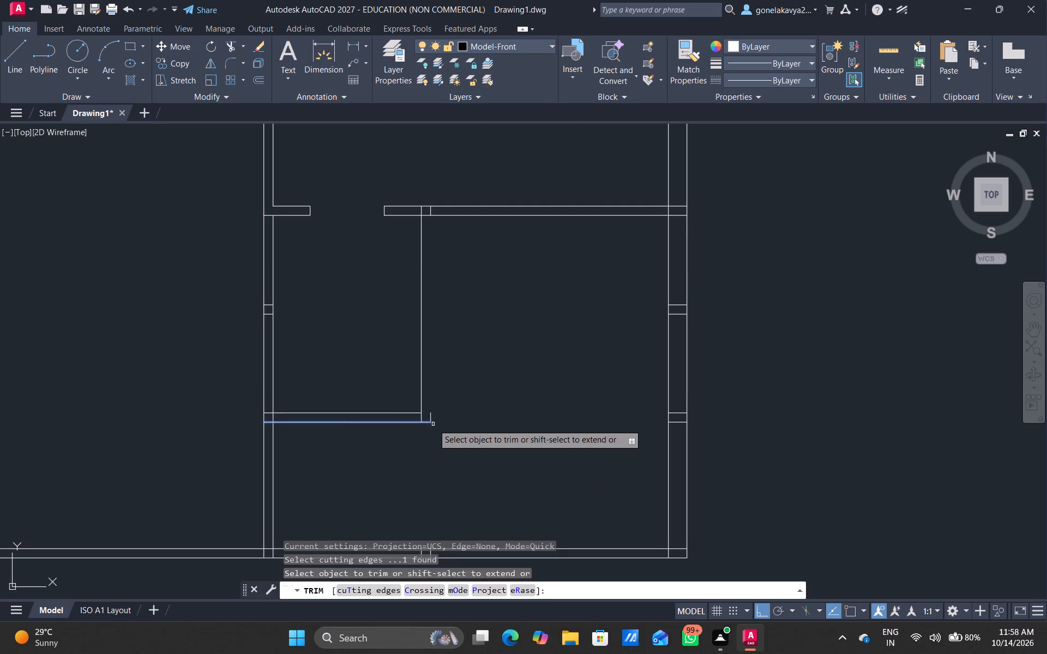
pyautogui.click(447, 411)
pyautogui.moveTo(427, 417); pyautogui.dragTo(427, 429)
pyautogui.scroll(3, 436, 417)
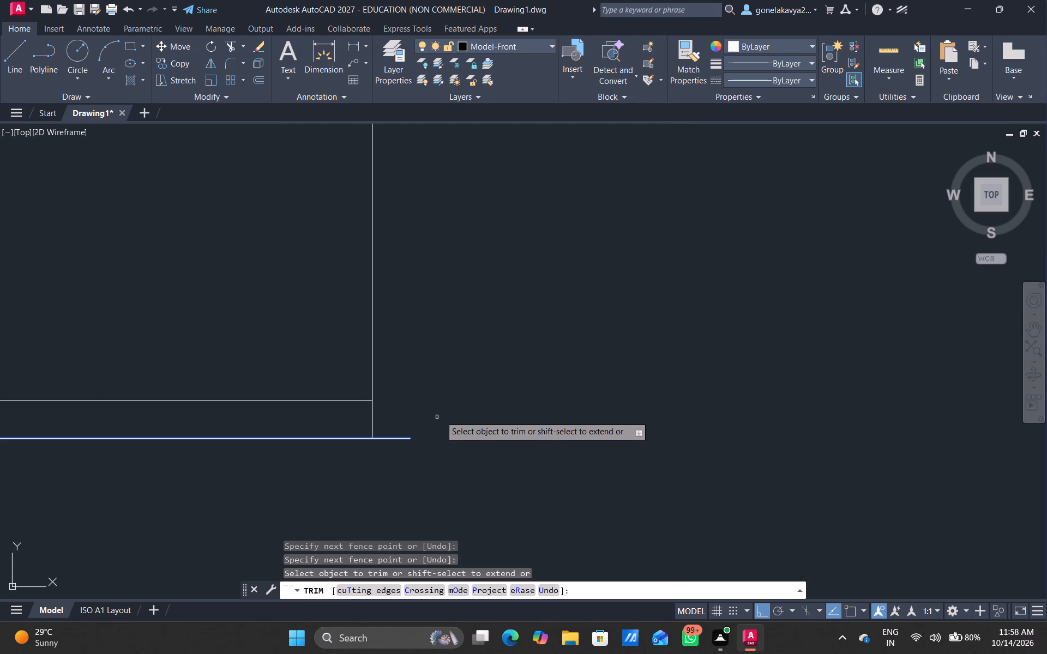
pyautogui.click(456, 416)
pyautogui.press('Escape')
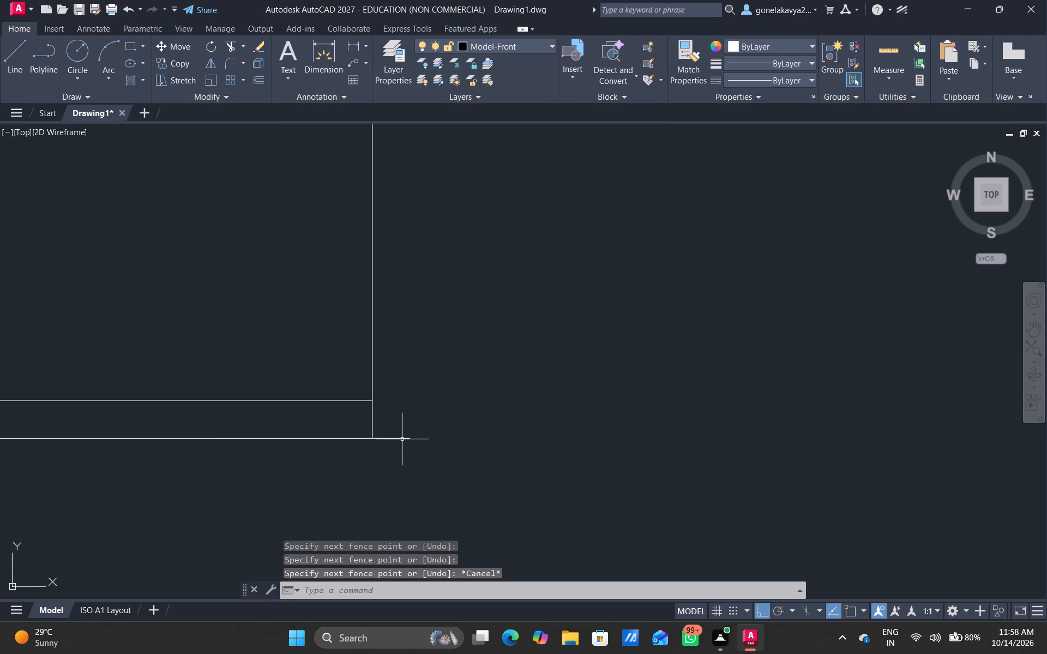
pyautogui.write('TR')
pyautogui.press('space')
pyautogui.click(404, 439)
# Trim the small room's two bottom partition lines where they run inside the long vertical partition.
pyautogui.scroll(-4, 425, 378)
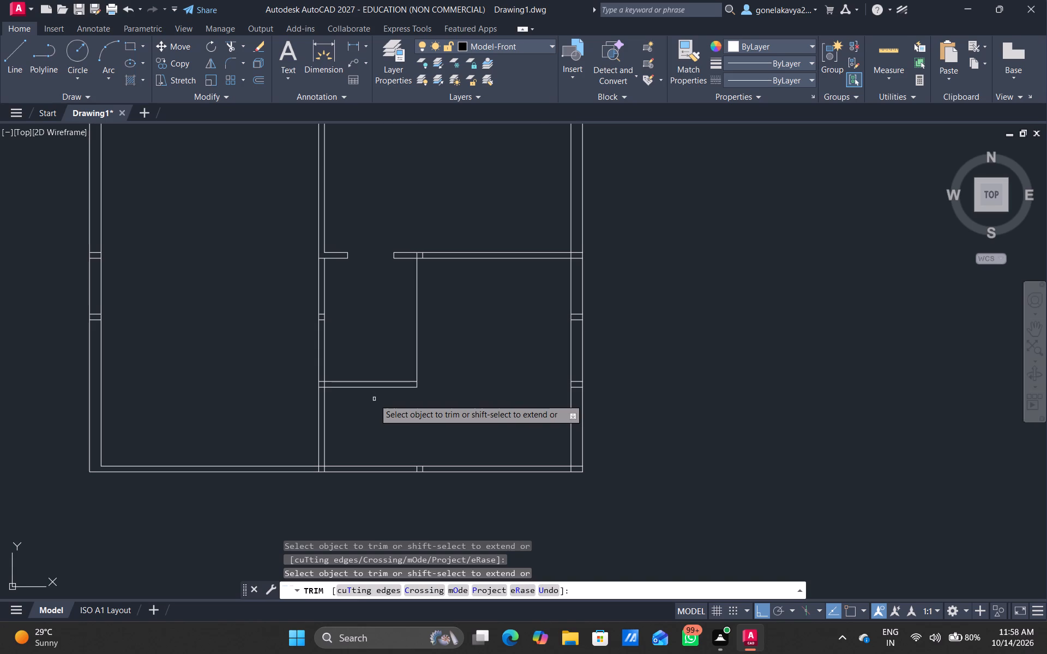
pyautogui.scroll(1, 375, 399)
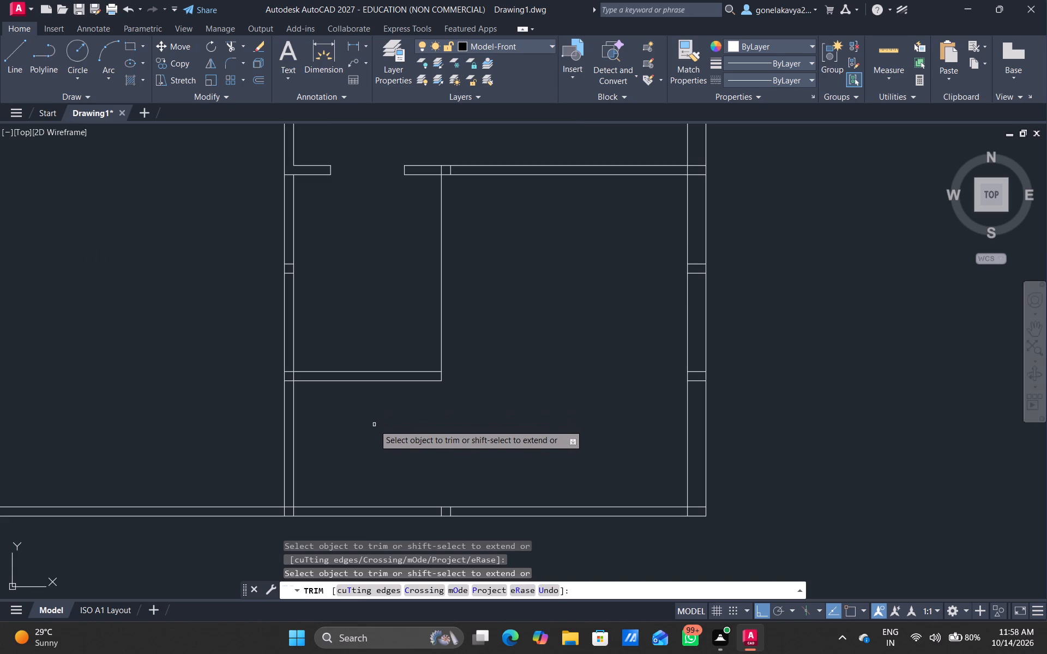
pyautogui.scroll(2, 381, 422)
pyautogui.moveTo(274, 368); pyautogui.dragTo(464, 440, button='middle')
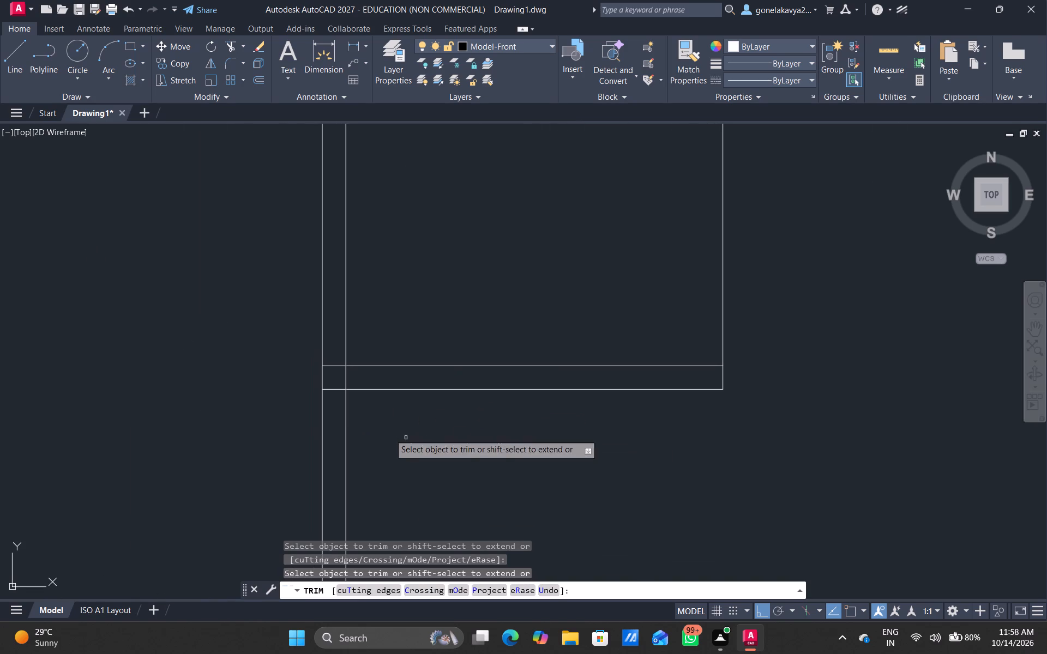
pyautogui.scroll(1, 352, 422)
pyautogui.moveTo(333, 378); pyautogui.dragTo(338, 323)
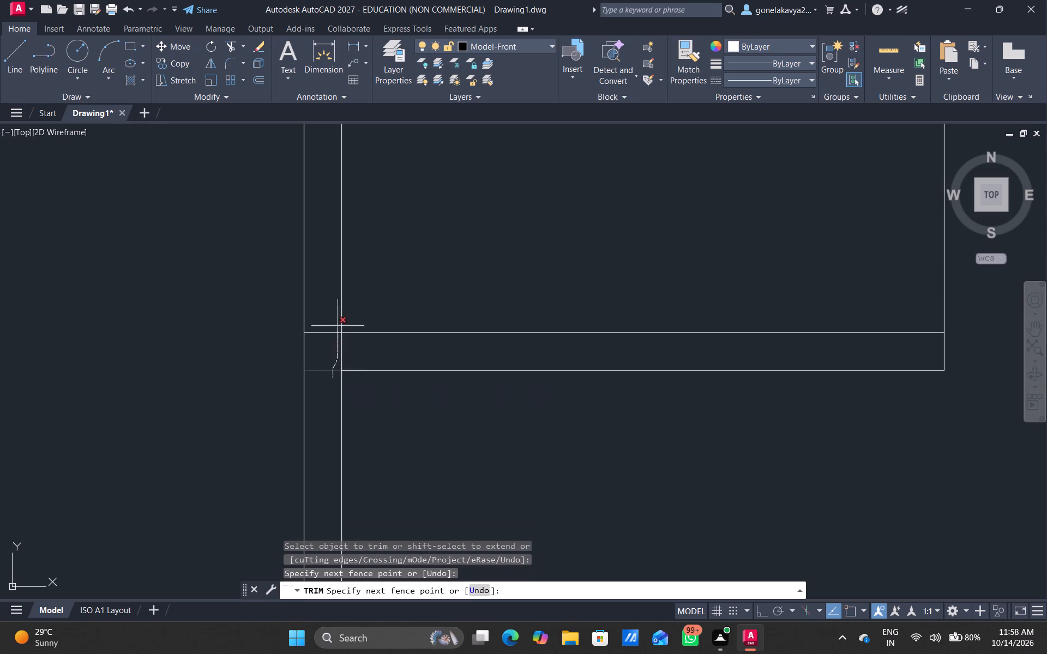
pyautogui.moveTo(338, 323); pyautogui.dragTo(338, 317)
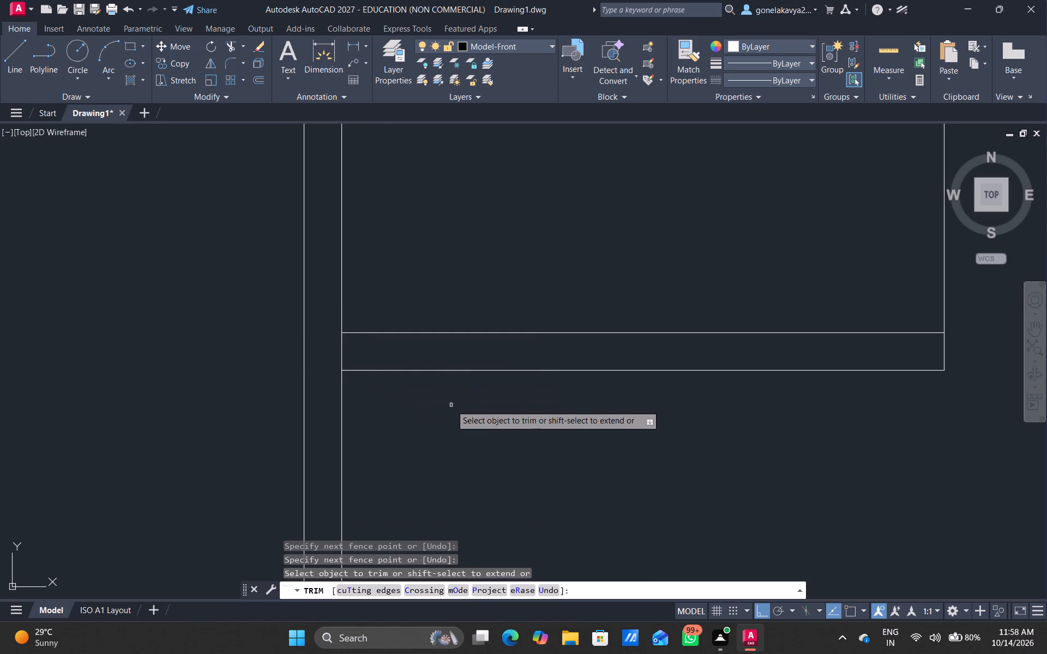
# Trim away the lower line of the small room's bottom partition and the vertical stub left hanging below its corner.
pyautogui.scroll(-2, 451, 405)
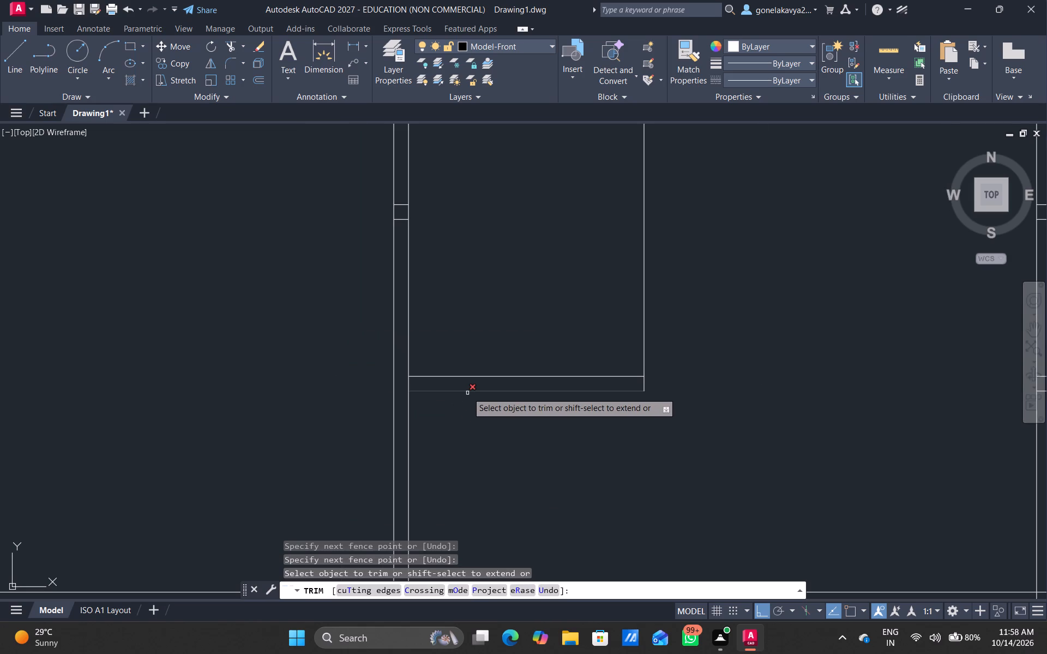
pyautogui.click(467, 392)
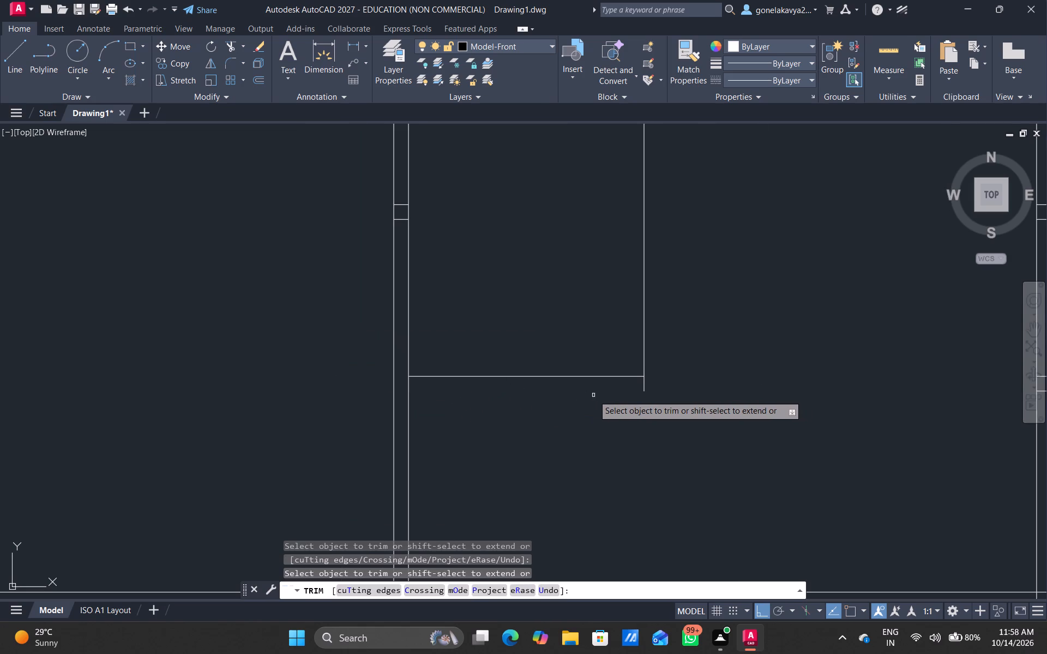
pyautogui.hotkey('ctrl', 'z')
pyautogui.click(640, 370)
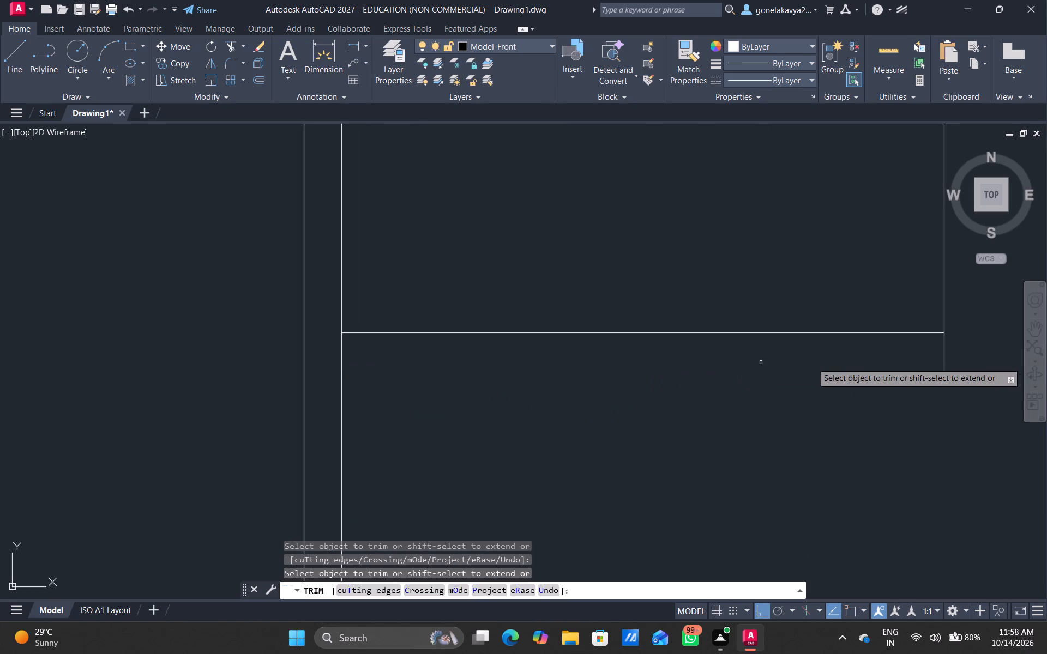
pyautogui.moveTo(950, 345); pyautogui.dragTo(935, 361)
pyautogui.scroll(-4, 801, 388)
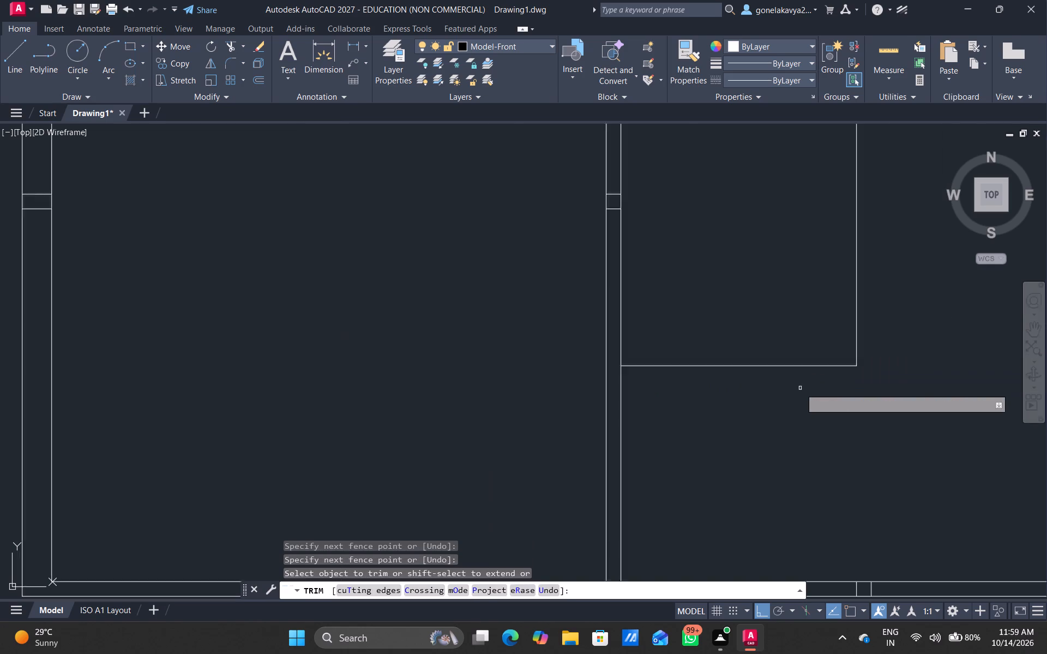
# Trim the two short cross lines inside the long vertical partition beside the small room.
pyautogui.moveTo(757, 316); pyautogui.dragTo(528, 422, button='middle')
pyautogui.scroll(4, 459, 440)
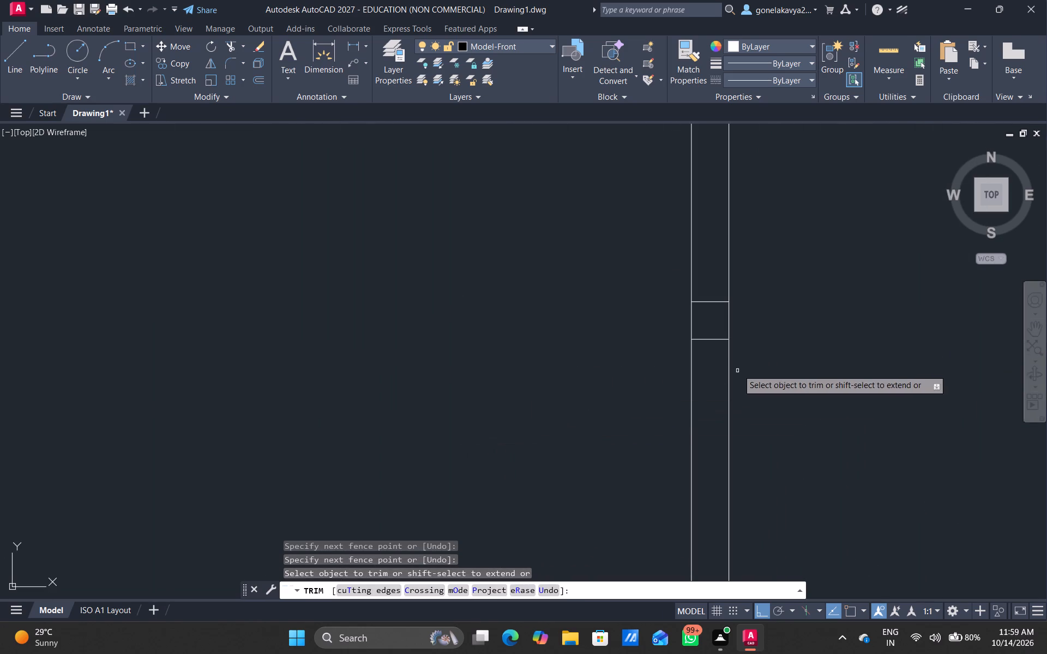
pyautogui.moveTo(706, 359); pyautogui.dragTo(710, 283)
# Trim the two vertical stubs inside the lower horizontal partition above the small room's right side.
pyautogui.scroll(-5, 786, 328)
pyautogui.moveTo(827, 391); pyautogui.dragTo(611, 419, button='middle')
pyautogui.scroll(1, 611, 417)
pyautogui.scroll(3, 663, 282)
pyautogui.moveTo(657, 278); pyautogui.dragTo(653, 408, button='middle')
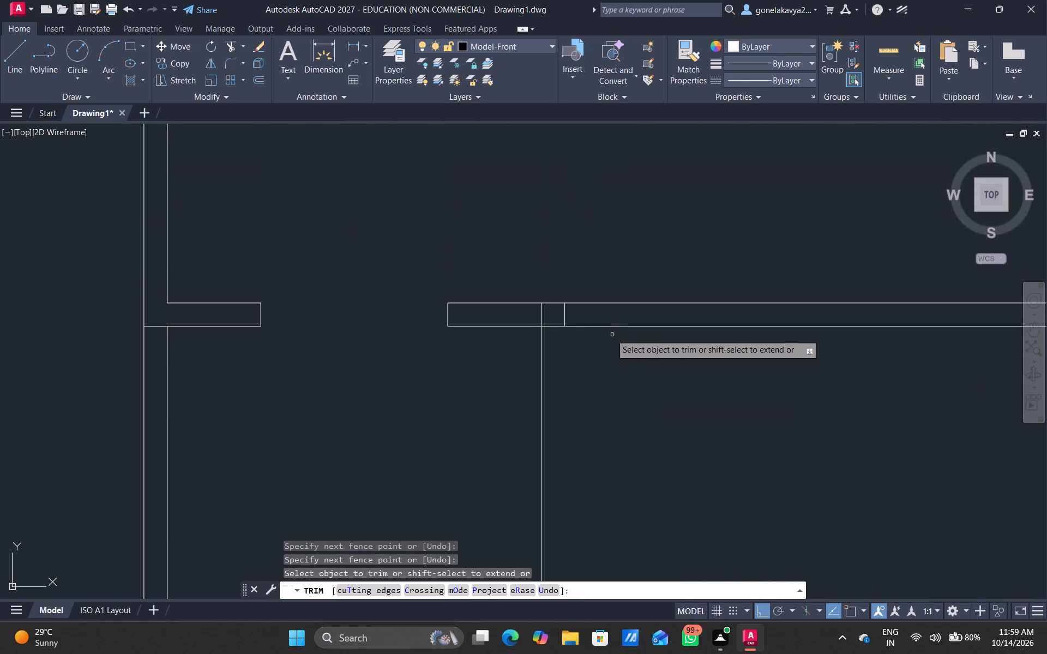
pyautogui.moveTo(566, 313); pyautogui.dragTo(536, 319)
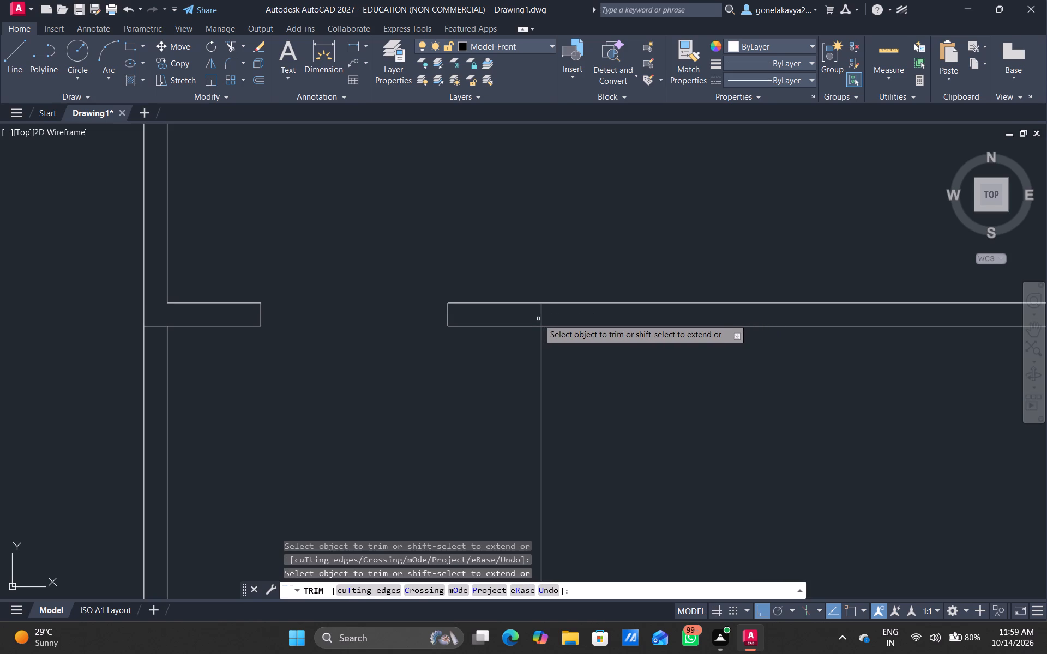
pyautogui.click(539, 319)
pyautogui.click(547, 316)
# Trim the four short cross lines inside the right outer wall below the lower horizontal partition.
pyautogui.scroll(-4, 551, 340)
pyautogui.moveTo(609, 399); pyautogui.dragTo(557, 378, button='middle')
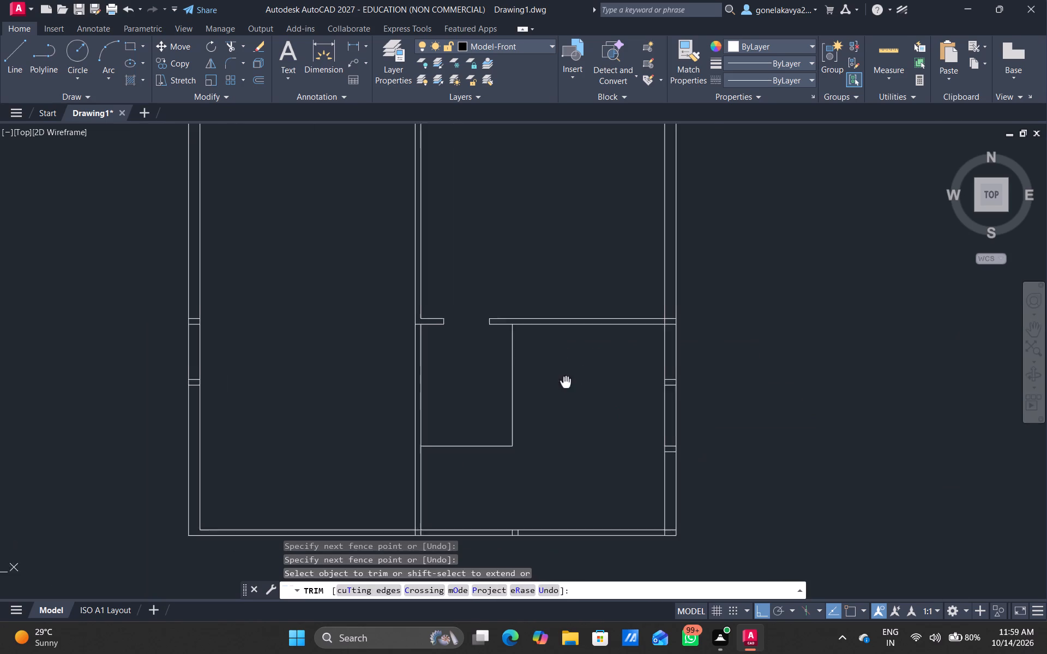
pyautogui.moveTo(557, 378); pyautogui.dragTo(549, 372, button='middle')
pyautogui.moveTo(592, 383); pyautogui.dragTo(539, 341, button='middle')
pyautogui.scroll(2, 539, 341)
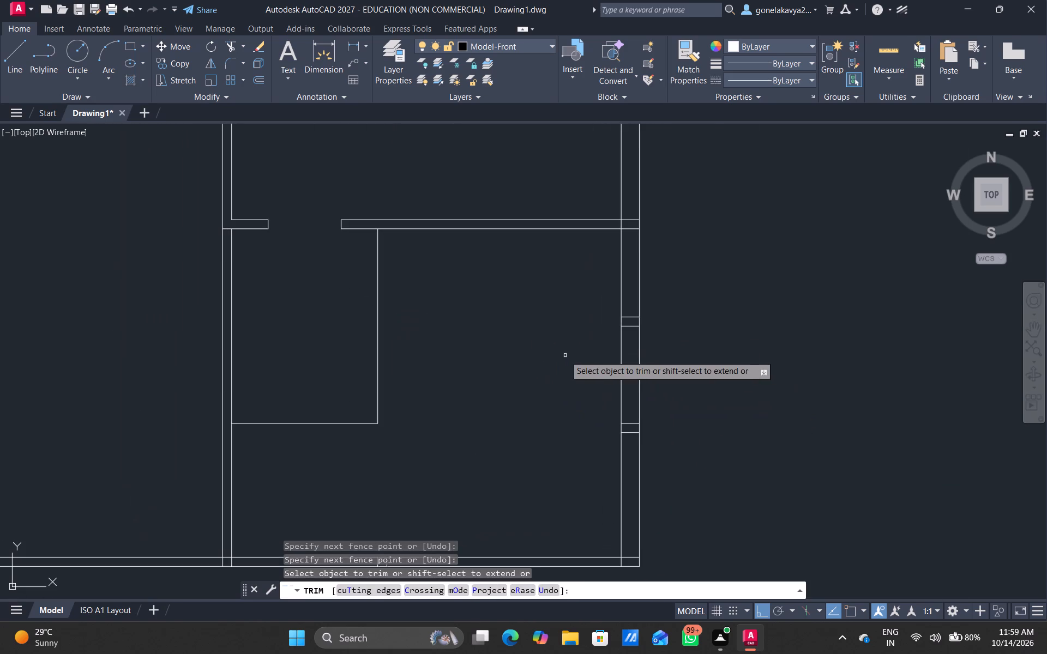
pyautogui.scroll(1, 565, 355)
pyautogui.moveTo(727, 233); pyautogui.dragTo(732, 486)
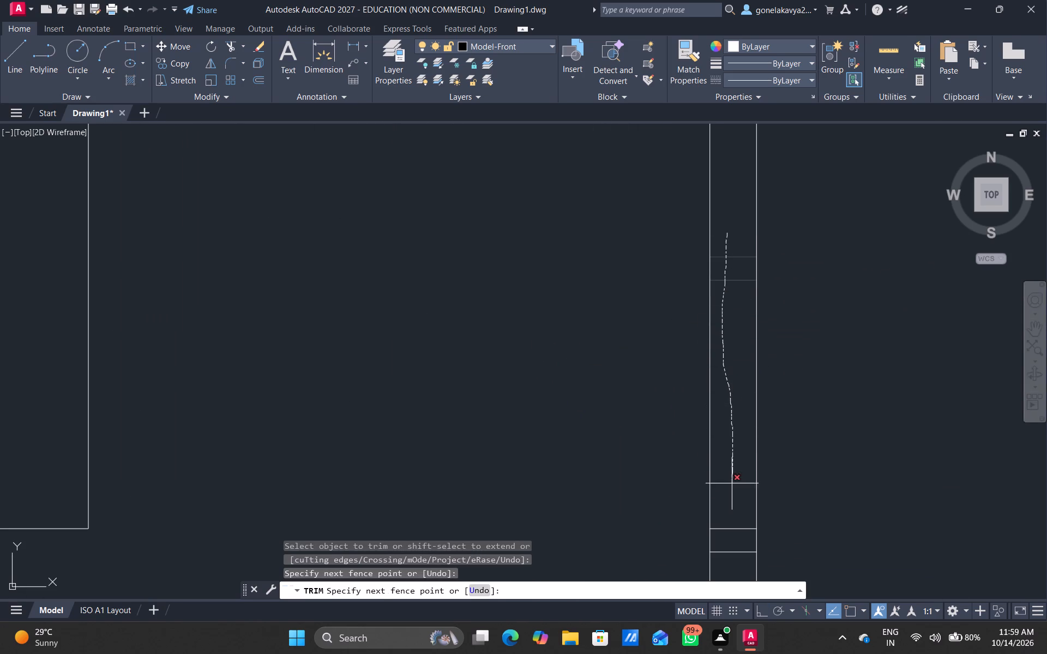
pyautogui.moveTo(732, 486); pyautogui.dragTo(731, 563)
# Trim the two short vertical lines inside the bottom outer wall below the small room's right side.
pyautogui.scroll(-4, 729, 545)
pyautogui.moveTo(673, 531); pyautogui.dragTo(657, 362, button='middle')
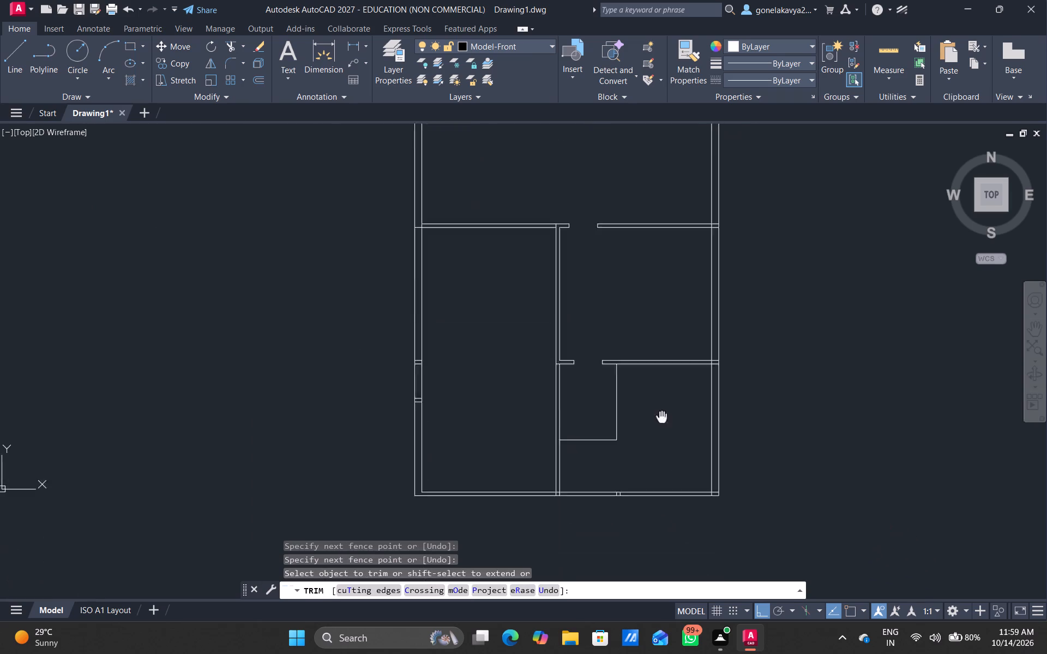
pyautogui.moveTo(657, 362); pyautogui.dragTo(652, 246, button='middle')
pyautogui.scroll(4, 618, 310)
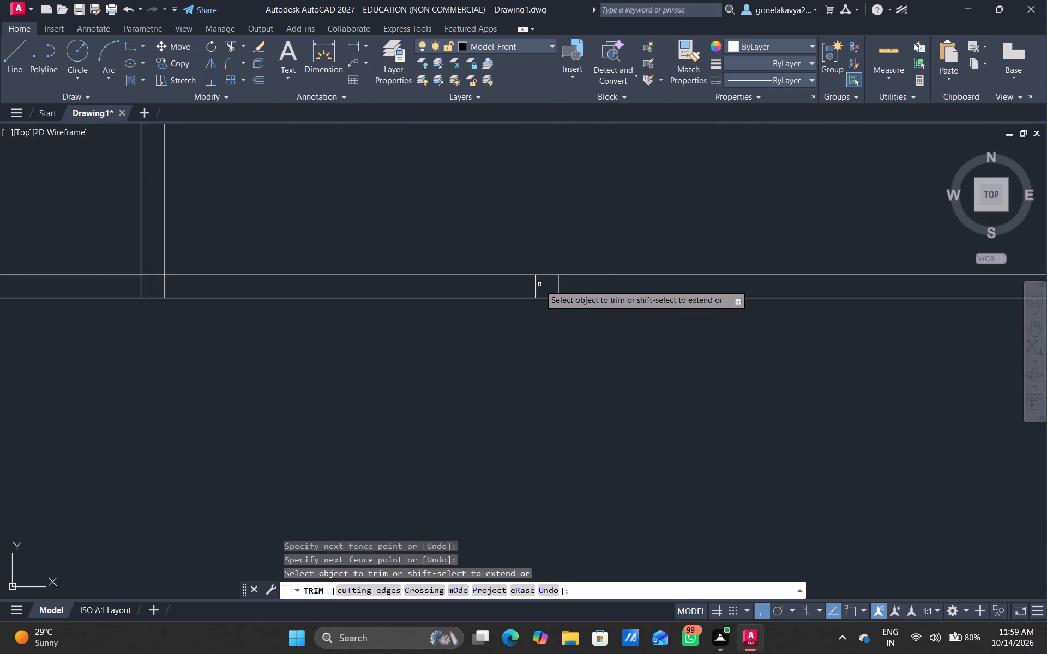
pyautogui.moveTo(534, 284); pyautogui.dragTo(581, 286)
pyautogui.moveTo(558, 281); pyautogui.dragTo(555, 286)
pyautogui.scroll(-3, 582, 301)
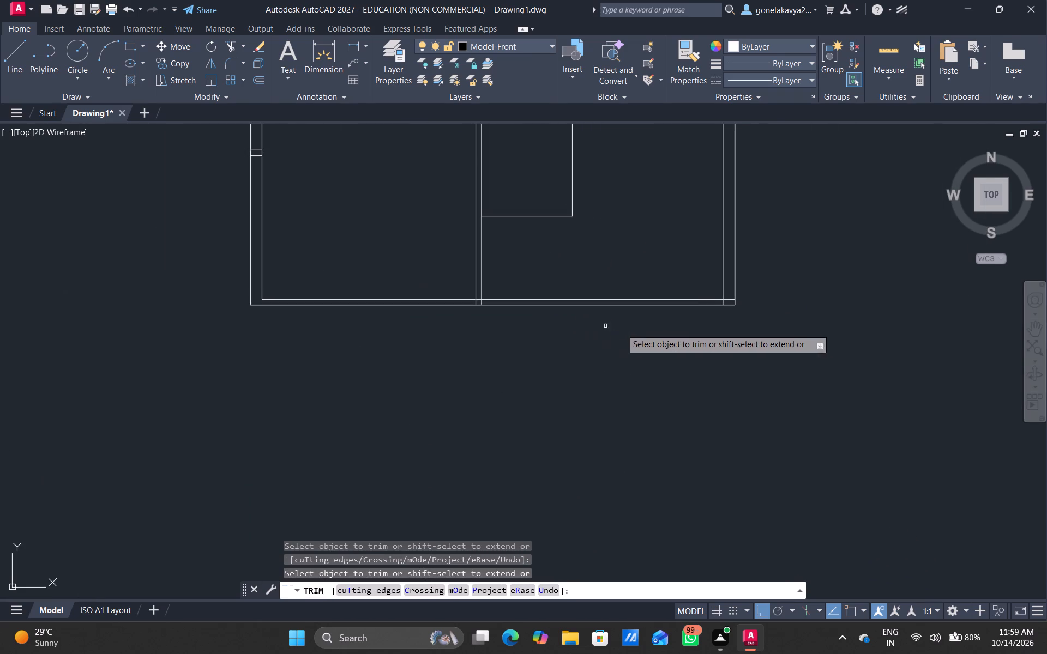
# Trim the inner wall lines crossing inside the outer walls at the plan's lower-right corner.
pyautogui.moveTo(648, 329); pyautogui.dragTo(584, 352, button='middle')
pyautogui.scroll(4, 630, 349)
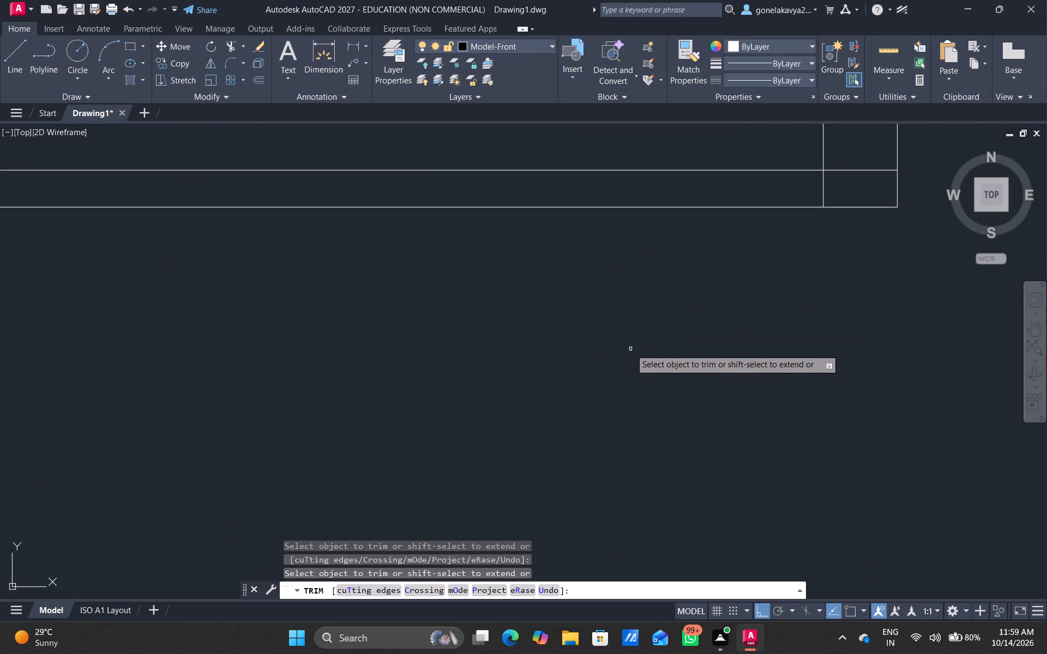
pyautogui.moveTo(826, 237); pyautogui.dragTo(750, 387, button='middle')
pyautogui.moveTo(757, 333); pyautogui.dragTo(735, 342)
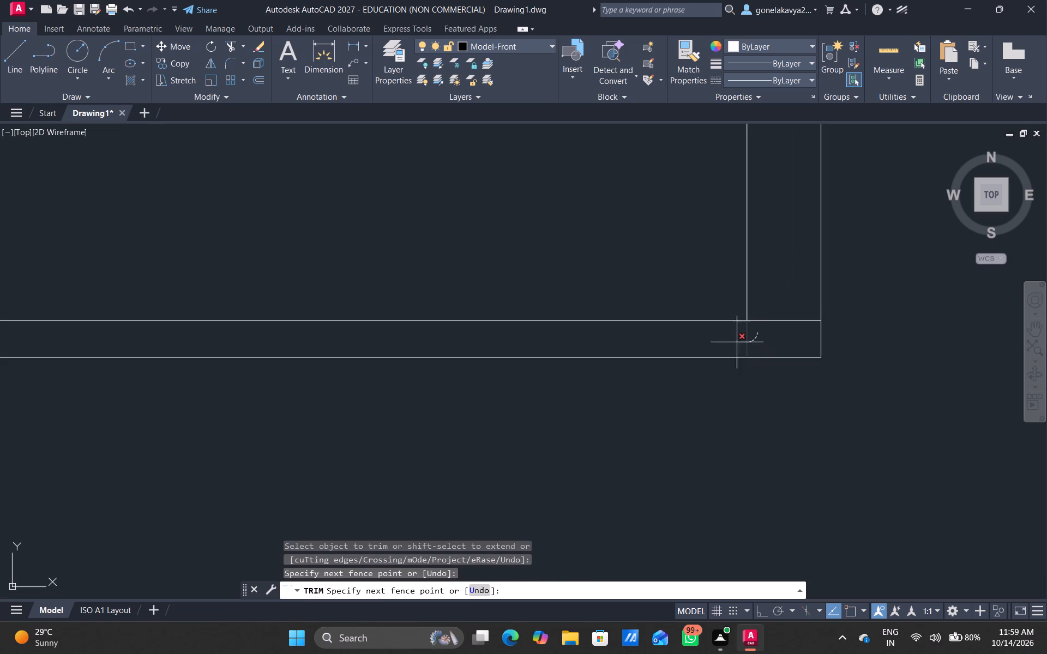
pyautogui.moveTo(735, 342); pyautogui.dragTo(725, 342)
pyautogui.moveTo(758, 335); pyautogui.dragTo(767, 277)
# Trim the long vertical partition's two lines where they cross the bottom outer wall.
pyautogui.scroll(-5, 762, 284)
pyautogui.scroll(2, 620, 293)
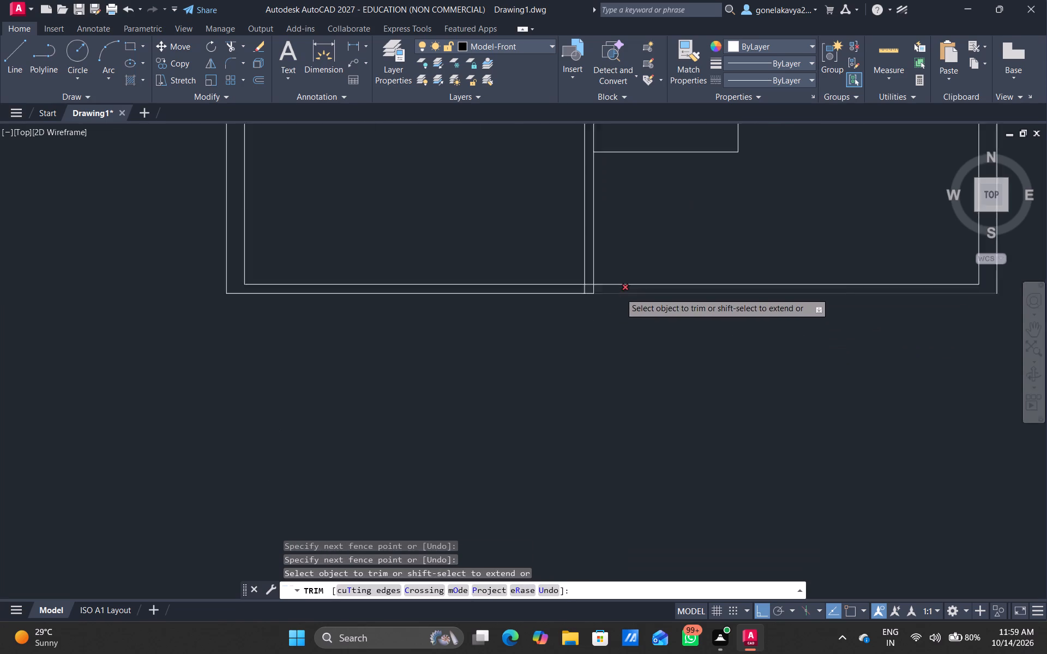
pyautogui.scroll(2, 620, 293)
pyautogui.scroll(1, 575, 340)
pyautogui.moveTo(575, 340); pyautogui.dragTo(579, 384, button='middle')
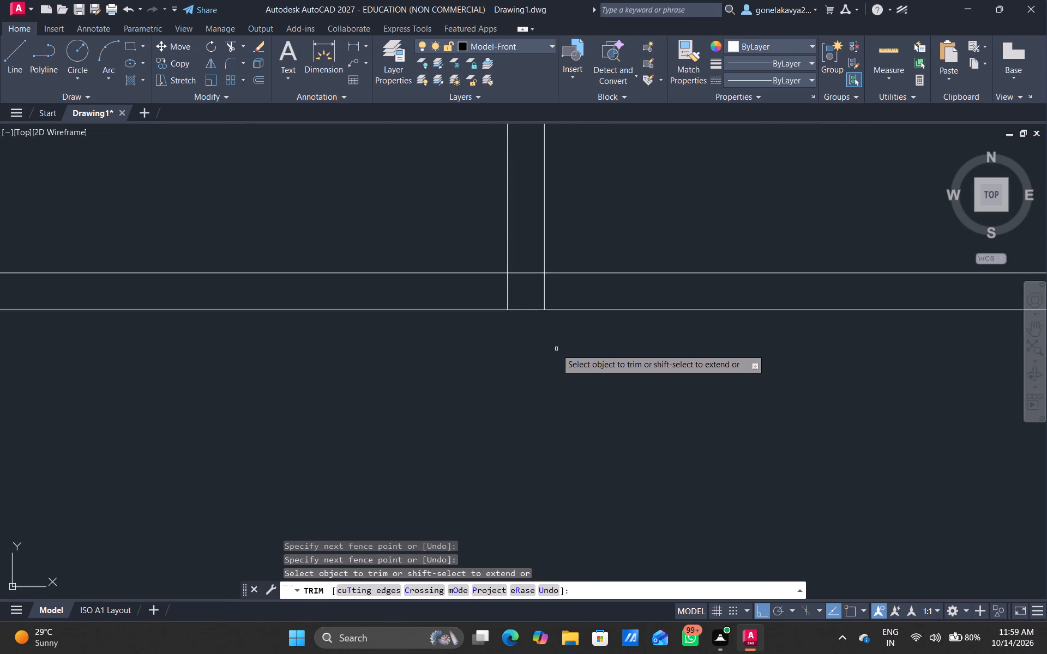
pyautogui.scroll(1, 556, 344)
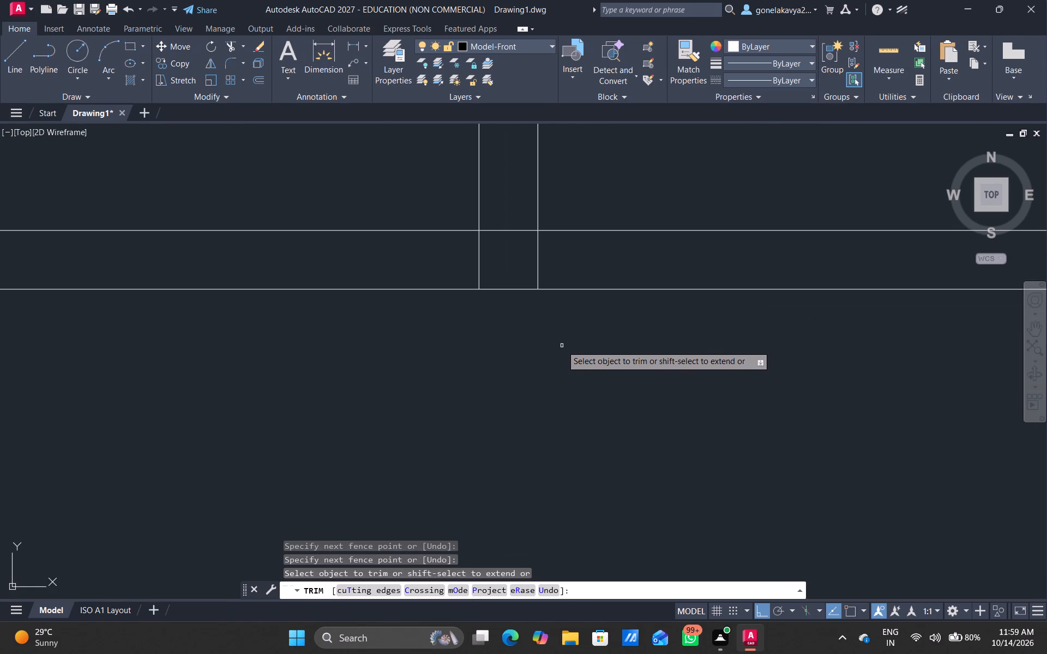
pyautogui.moveTo(464, 263); pyautogui.dragTo(554, 242)
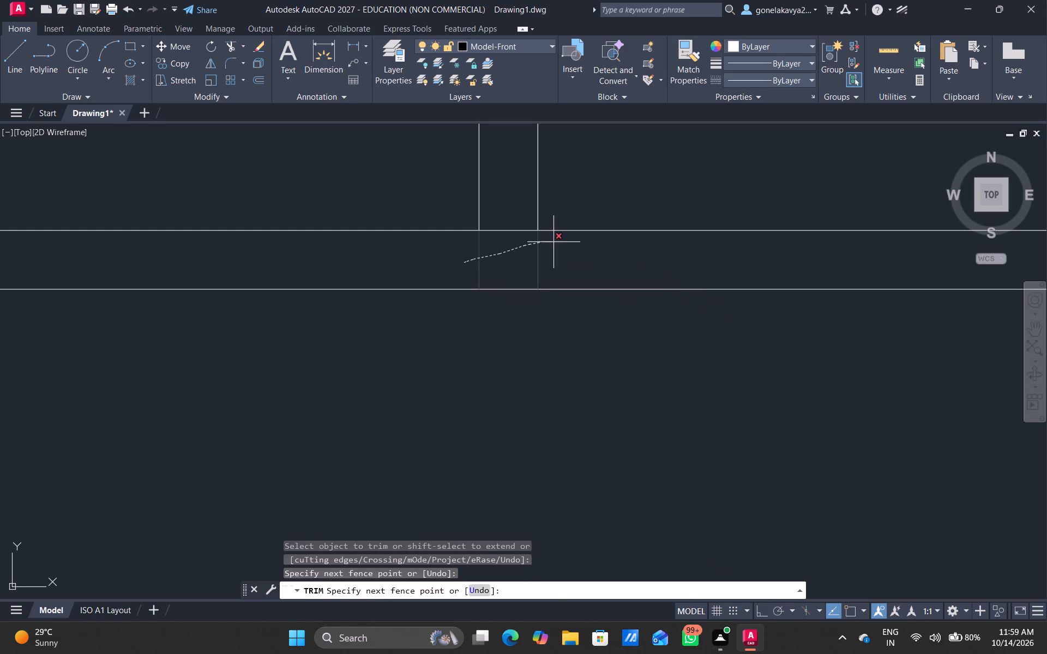
pyautogui.moveTo(554, 242); pyautogui.dragTo(561, 246)
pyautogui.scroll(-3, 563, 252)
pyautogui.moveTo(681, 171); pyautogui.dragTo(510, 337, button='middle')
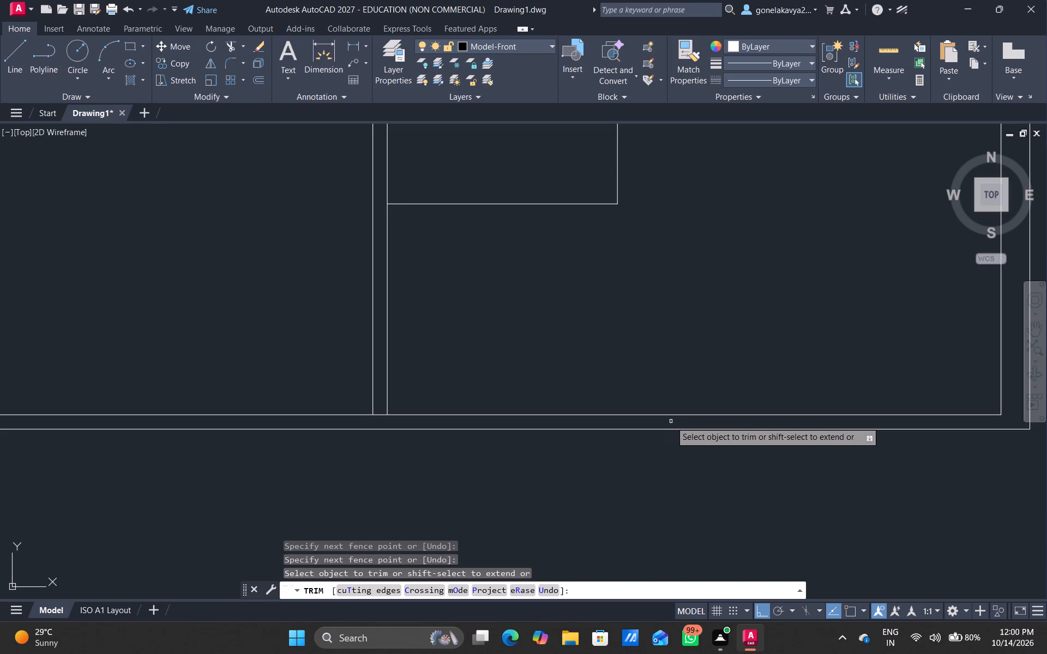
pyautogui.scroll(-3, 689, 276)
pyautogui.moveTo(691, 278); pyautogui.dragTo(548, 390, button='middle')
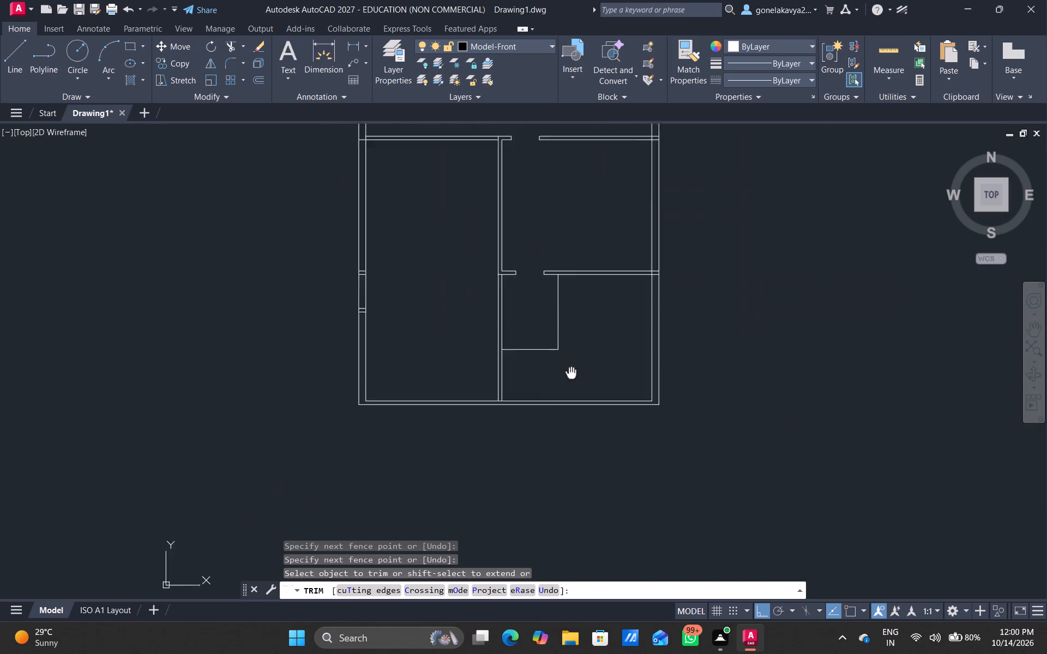
# Examine the partitions from the lower rooms up to the top of the plan for where door openings are still needed.
pyautogui.moveTo(548, 390); pyautogui.dragTo(485, 417, button='middle')
pyautogui.scroll(1, 478, 331)
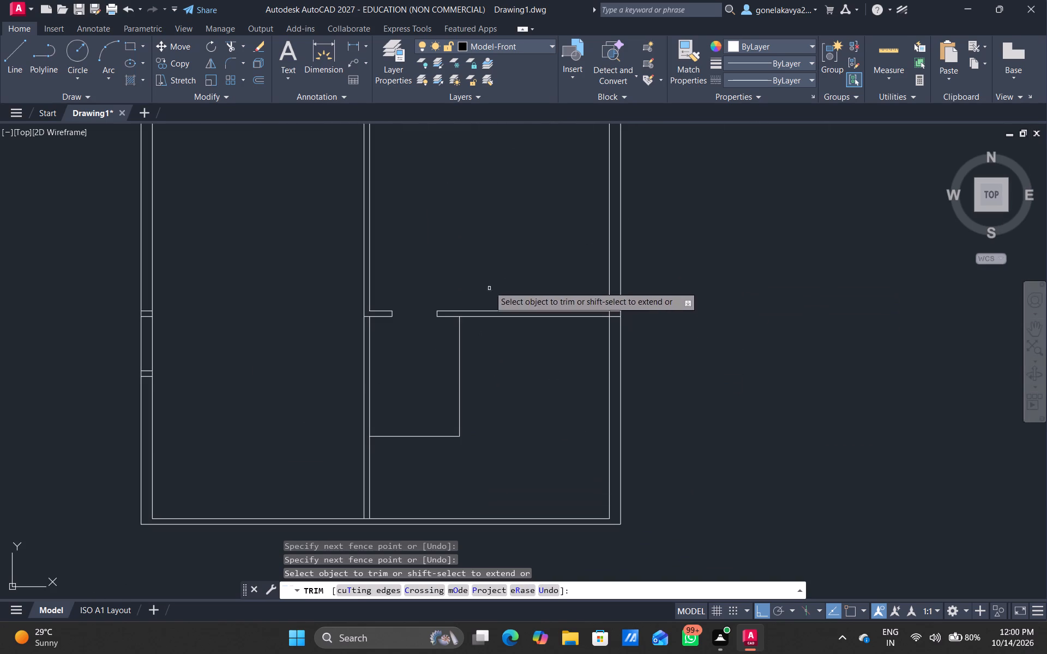
pyautogui.moveTo(498, 220); pyautogui.dragTo(468, 344, button='middle')
pyautogui.moveTo(446, 321); pyautogui.dragTo(473, 421, button='middle')
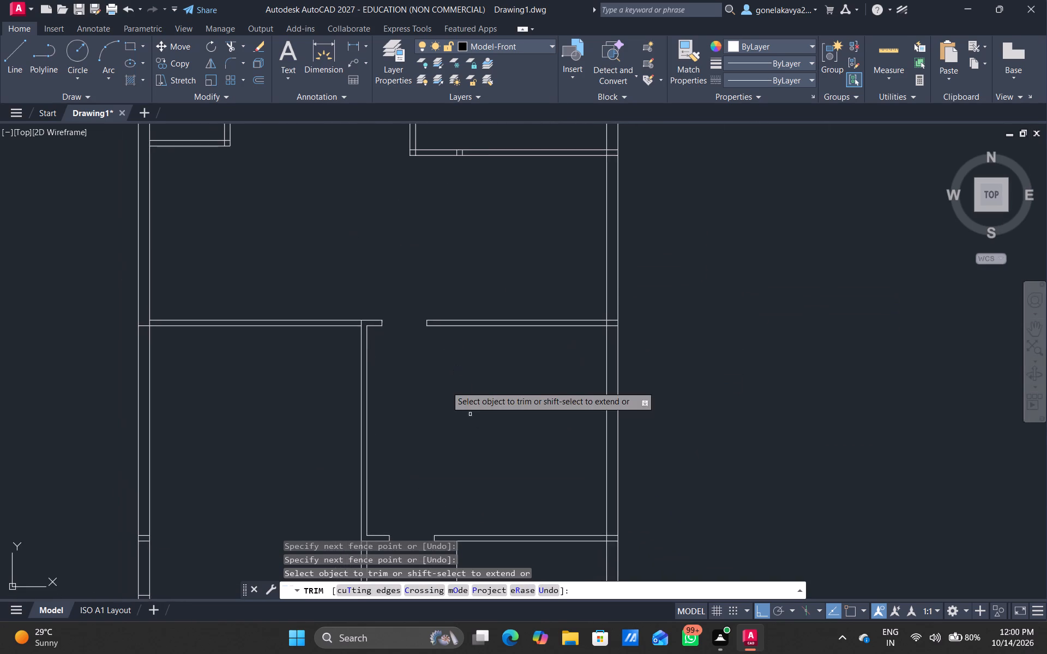
pyautogui.scroll(2, 432, 361)
pyautogui.moveTo(441, 361); pyautogui.dragTo(428, 420, button='middle')
pyautogui.scroll(-3, 428, 420)
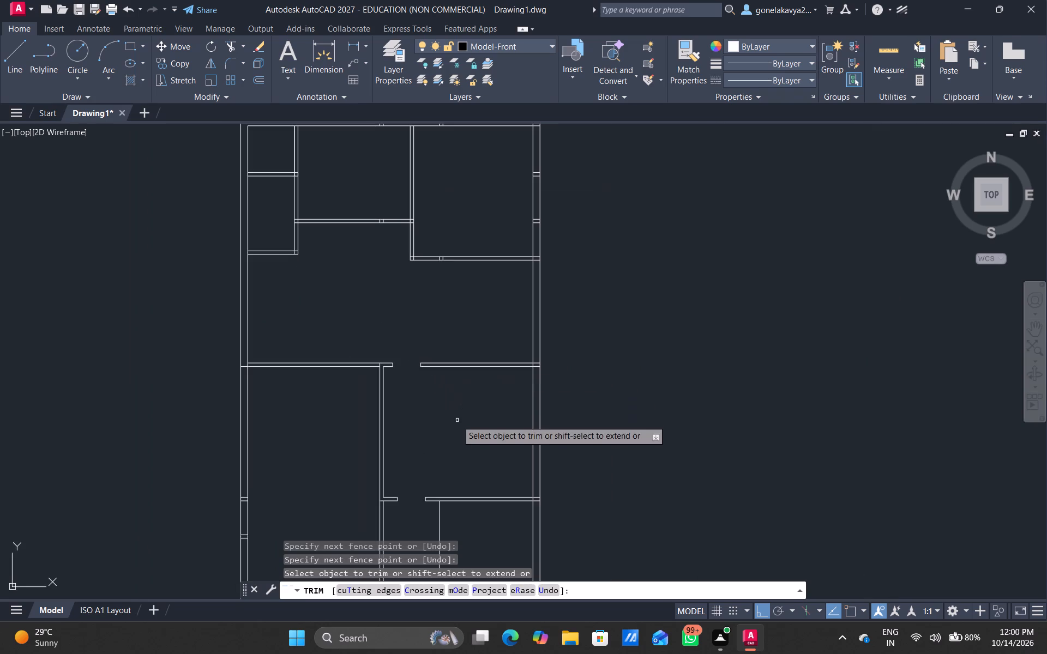
pyautogui.moveTo(460, 427); pyautogui.dragTo(460, 325, button='middle')
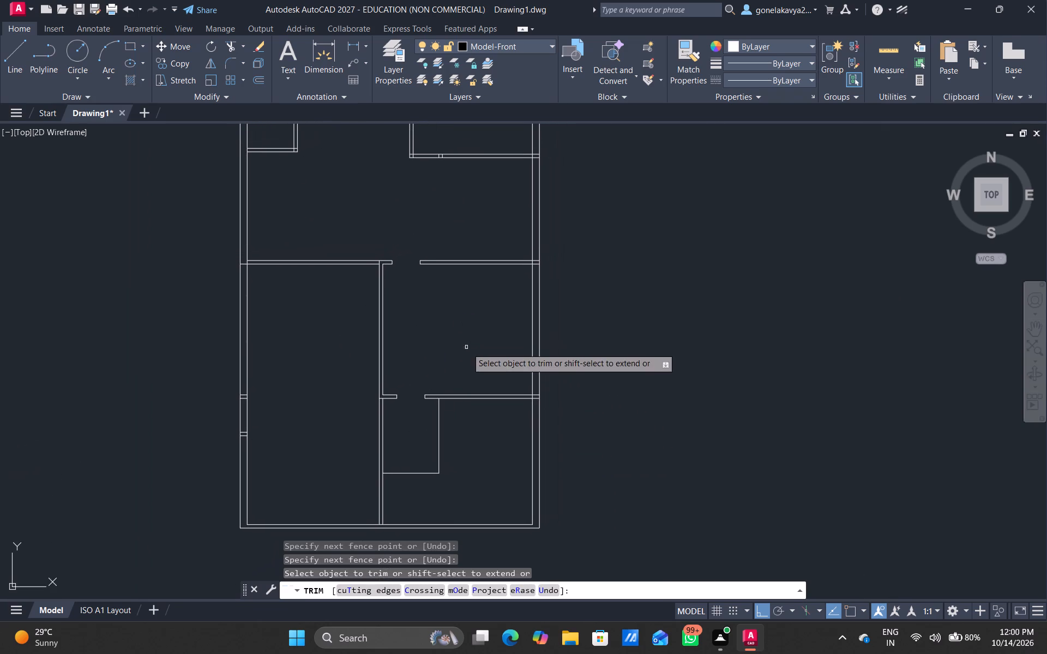
pyautogui.moveTo(424, 339); pyautogui.dragTo(420, 392, button='middle')
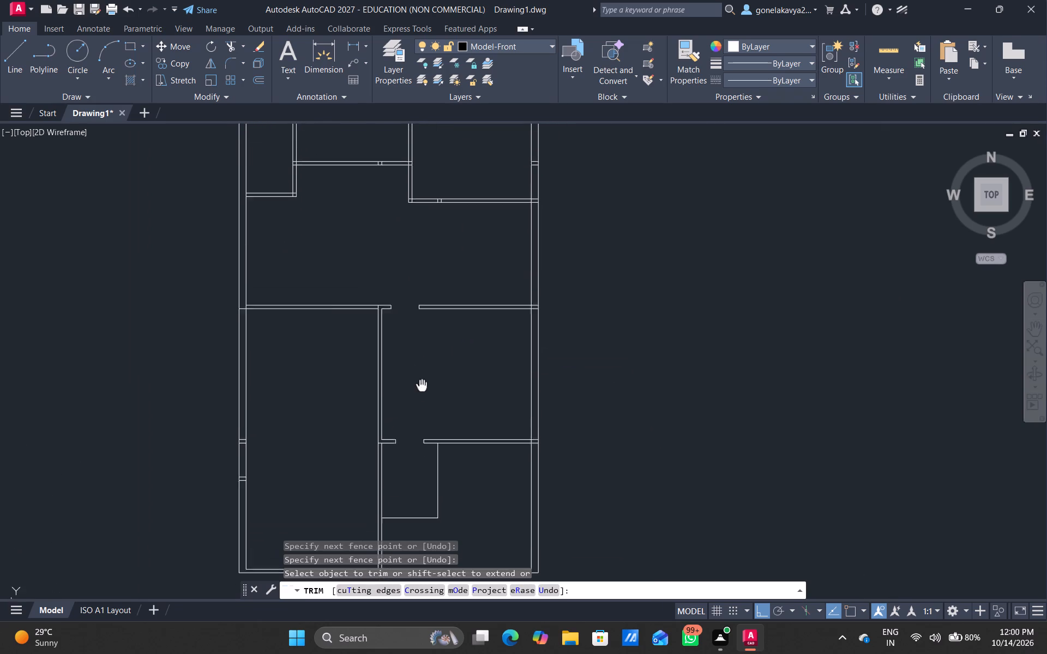
pyautogui.moveTo(420, 392); pyautogui.dragTo(396, 450, button='middle')
pyautogui.moveTo(414, 420); pyautogui.dragTo(414, 482, button='middle')
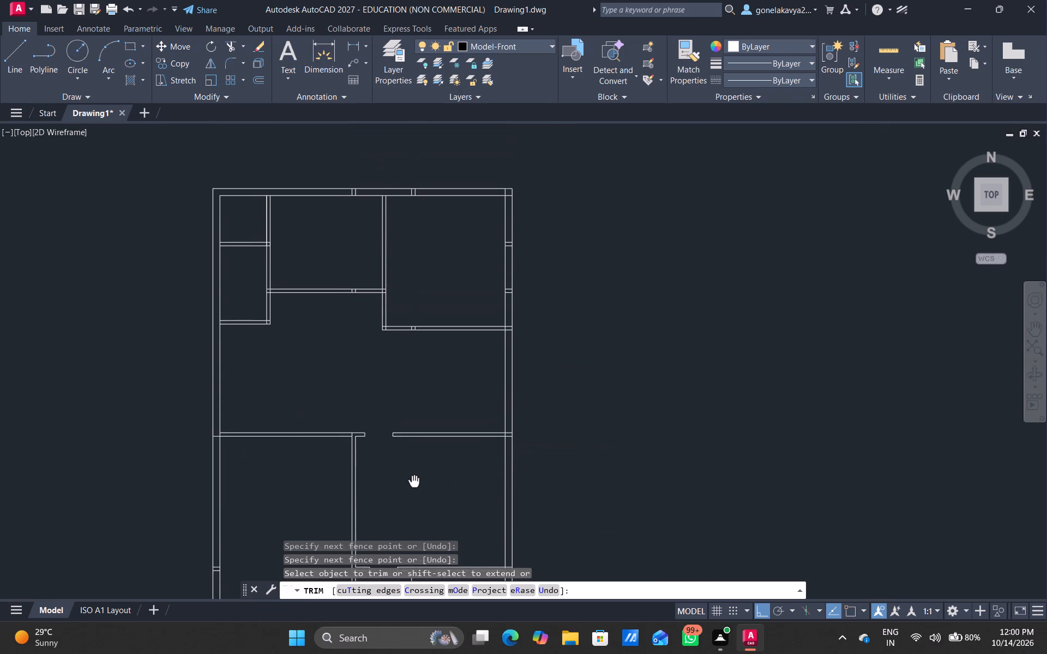
pyautogui.moveTo(414, 482); pyautogui.dragTo(399, 457, button='middle')
pyautogui.moveTo(389, 318); pyautogui.dragTo(382, 410, button='middle')
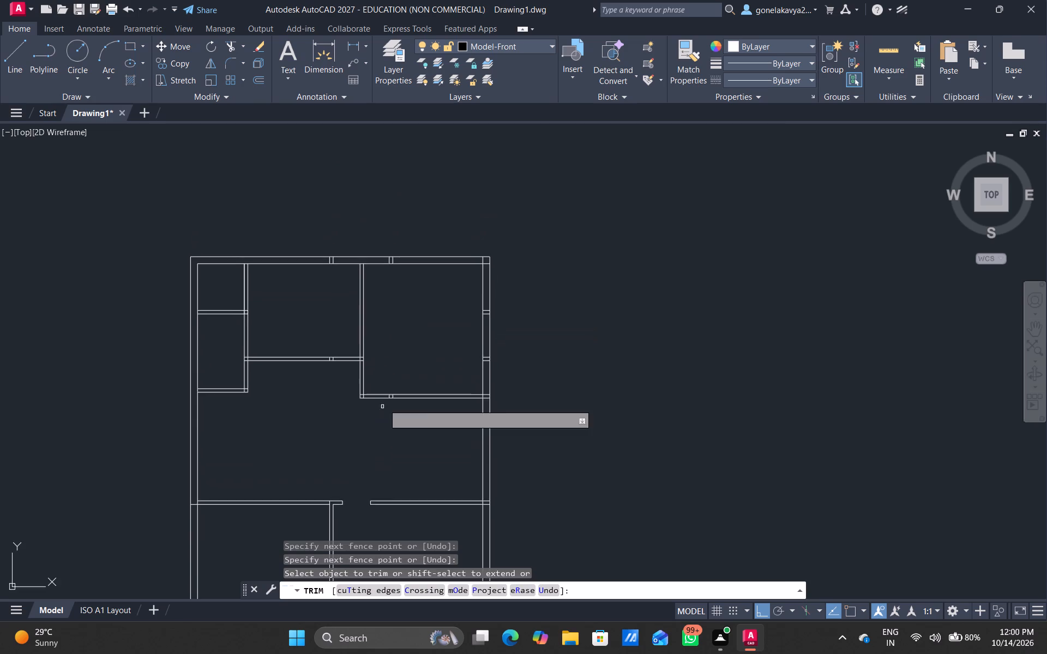
# Offset the upper-right room's left wall face 6" into the room, and offset that new line another 3' to mark a door.
pyautogui.scroll(4, 383, 395)
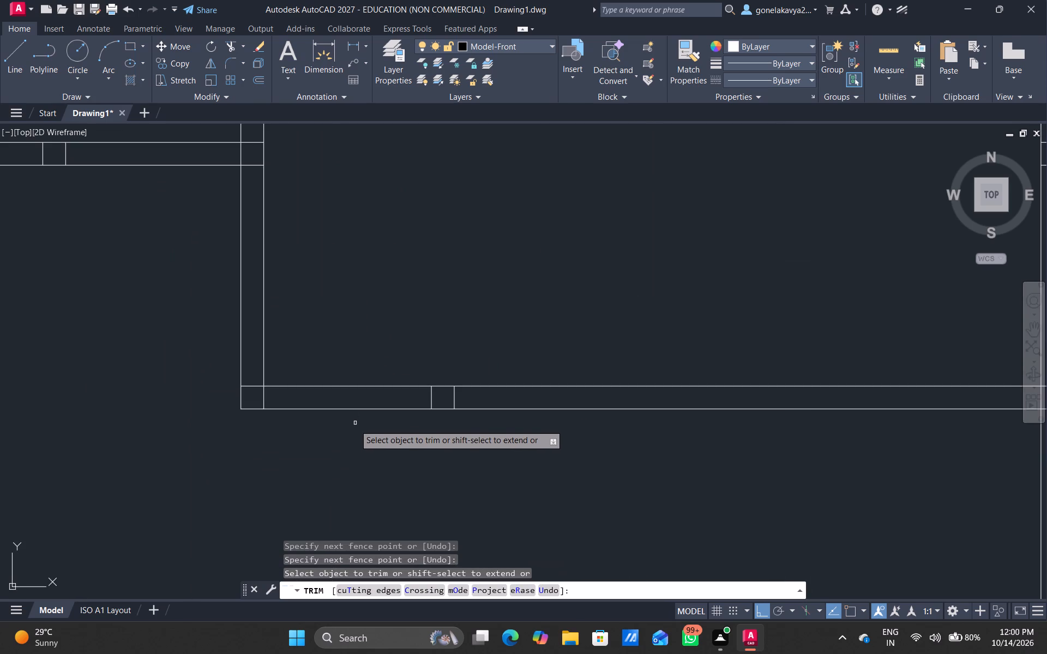
pyautogui.press('Escape')
pyautogui.press('o')
pyautogui.press('Return')
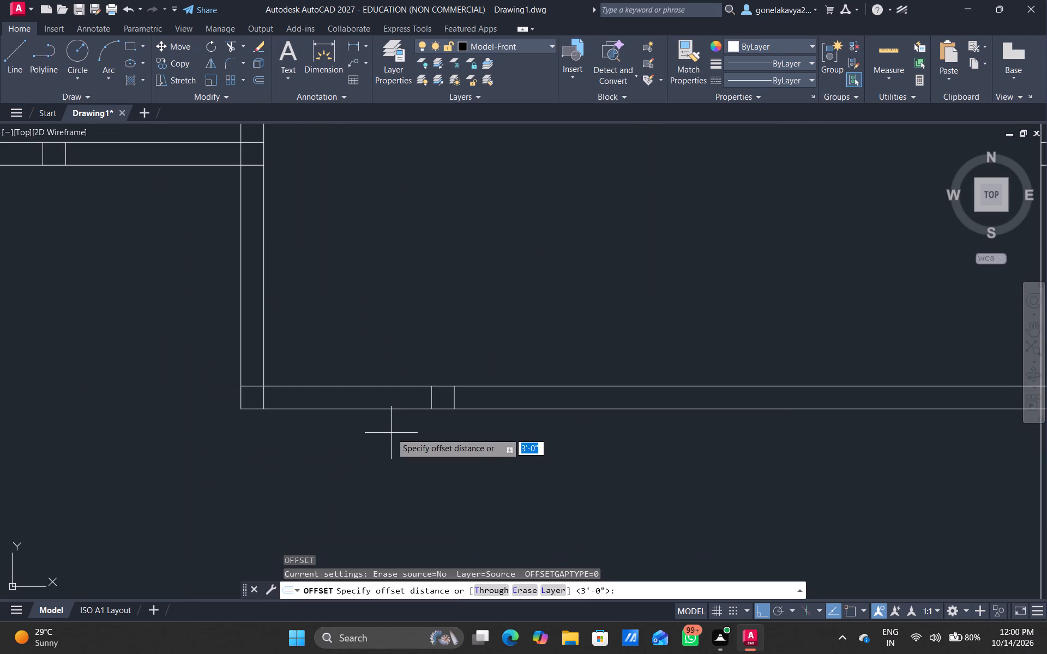
pyautogui.press('6')
pyautogui.hotkey('shift', '"')
pyautogui.press('Return')
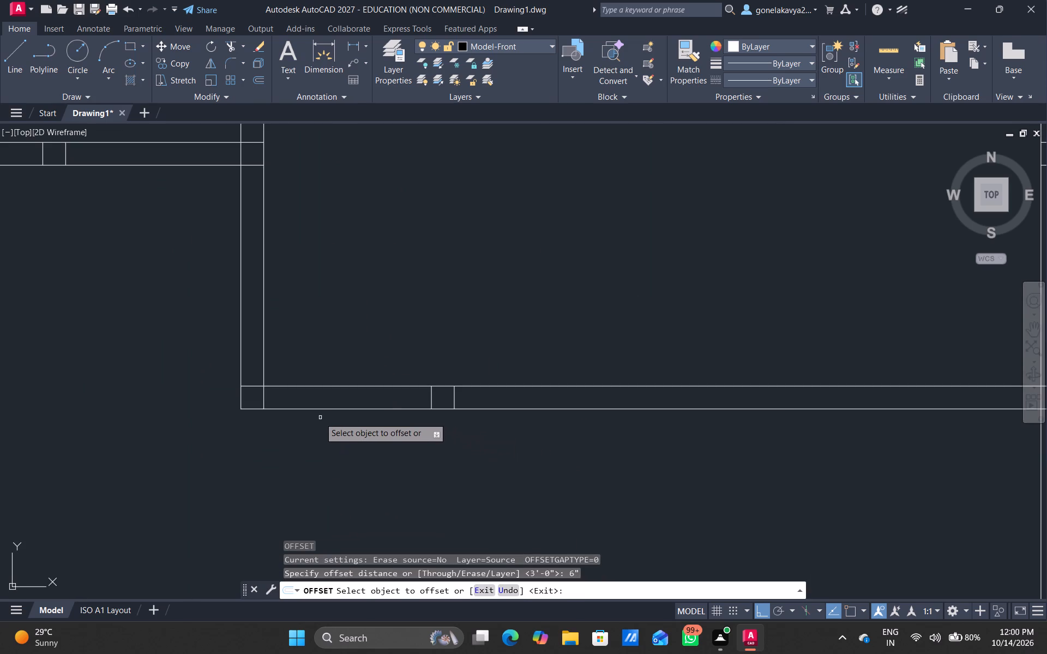
pyautogui.scroll(1, 320, 413)
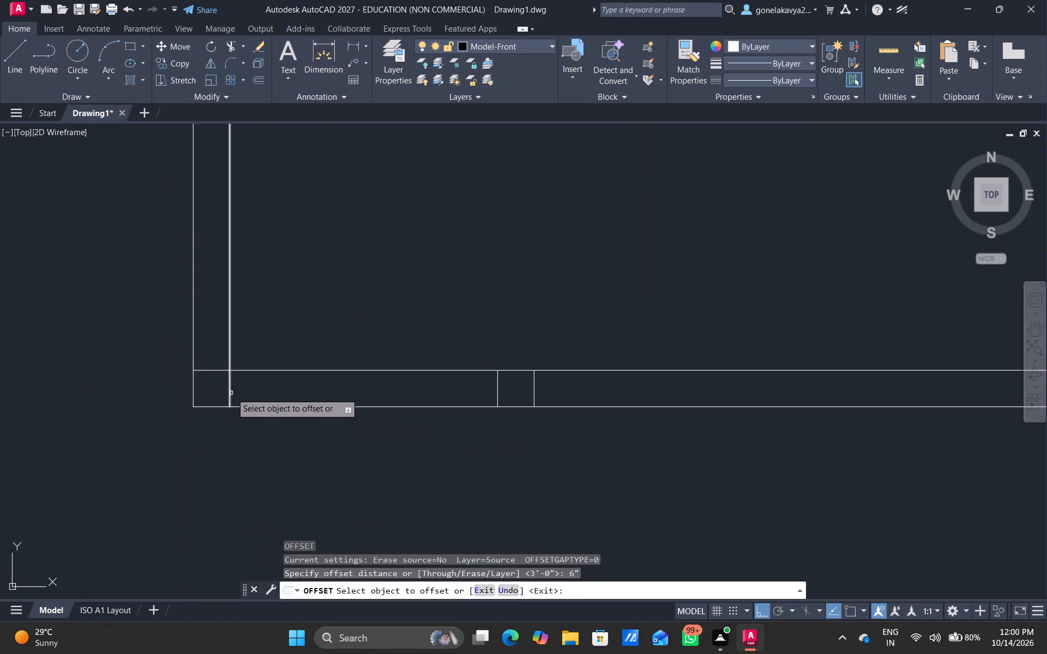
pyautogui.click(231, 393)
pyautogui.click(334, 392)
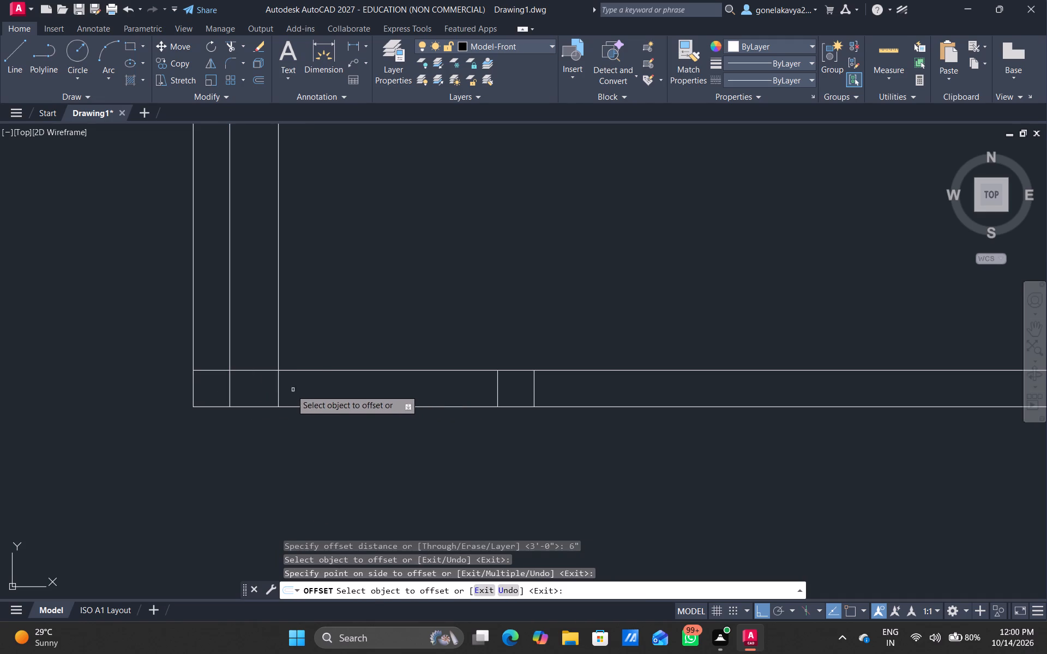
pyautogui.click(279, 391)
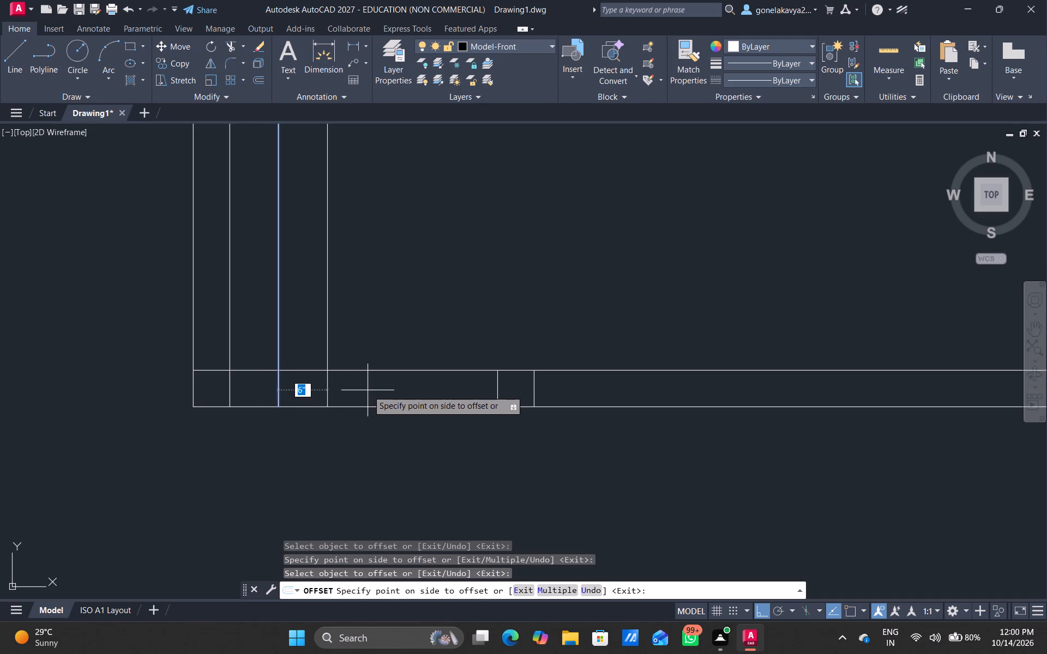
pyautogui.write("3'")
pyautogui.press('Return')
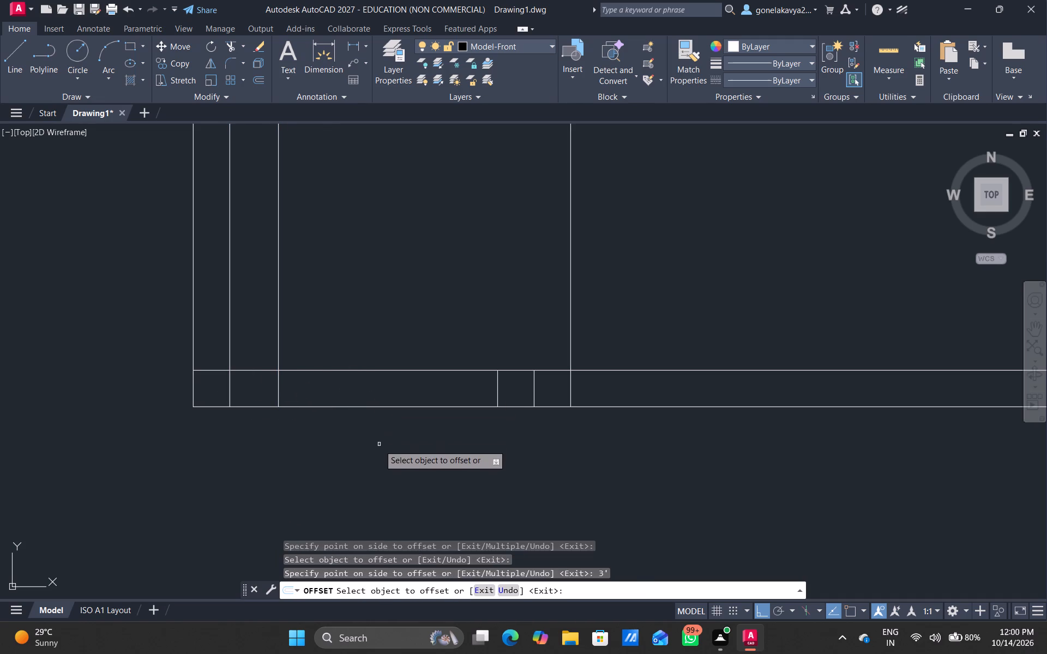
pyautogui.press('Escape')
# Trim the two door-marking lines above the upper-right room's bottom partition and remove the two old short cross lines inside it.
pyautogui.write('TR')
pyautogui.press('space')
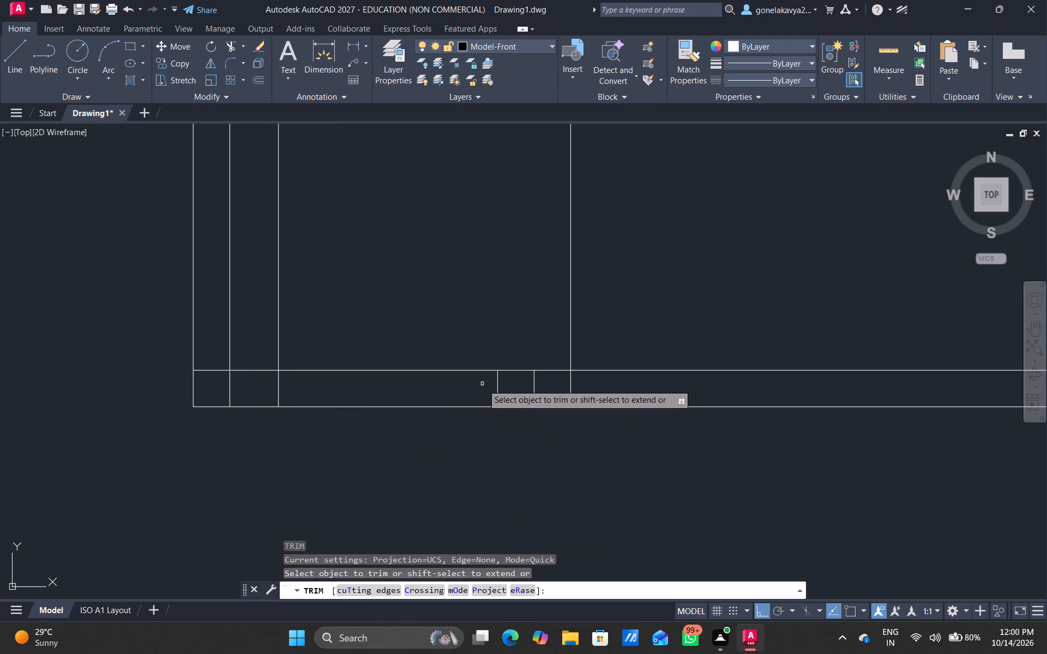
pyautogui.moveTo(484, 388); pyautogui.dragTo(534, 387)
pyautogui.moveTo(536, 320); pyautogui.dragTo(539, 319)
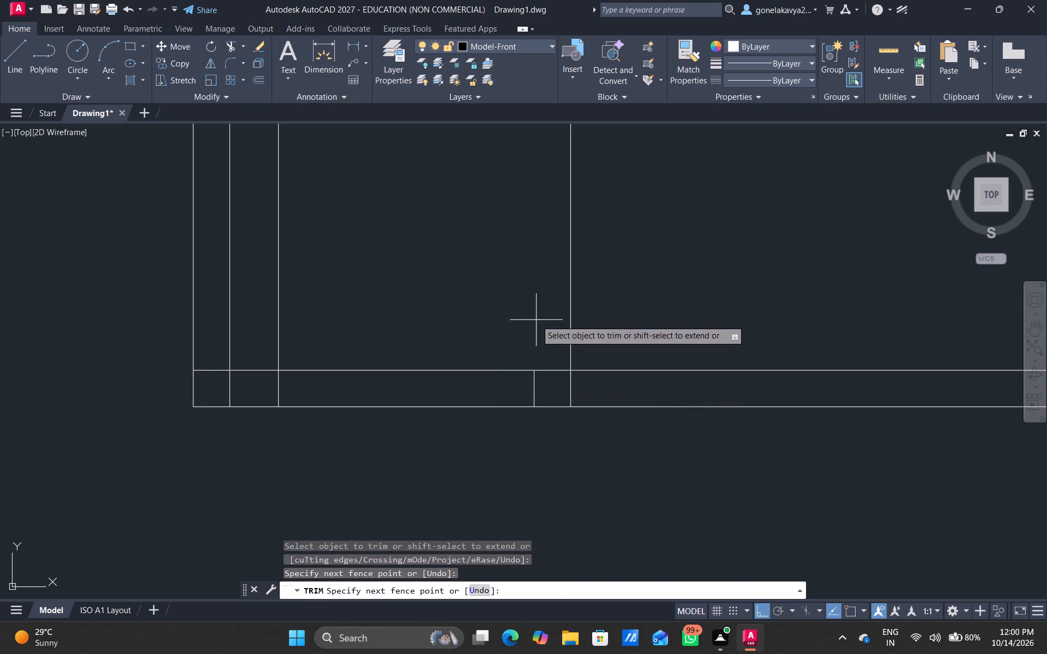
pyautogui.moveTo(539, 319); pyautogui.dragTo(611, 300)
pyautogui.moveTo(547, 381); pyautogui.dragTo(536, 386)
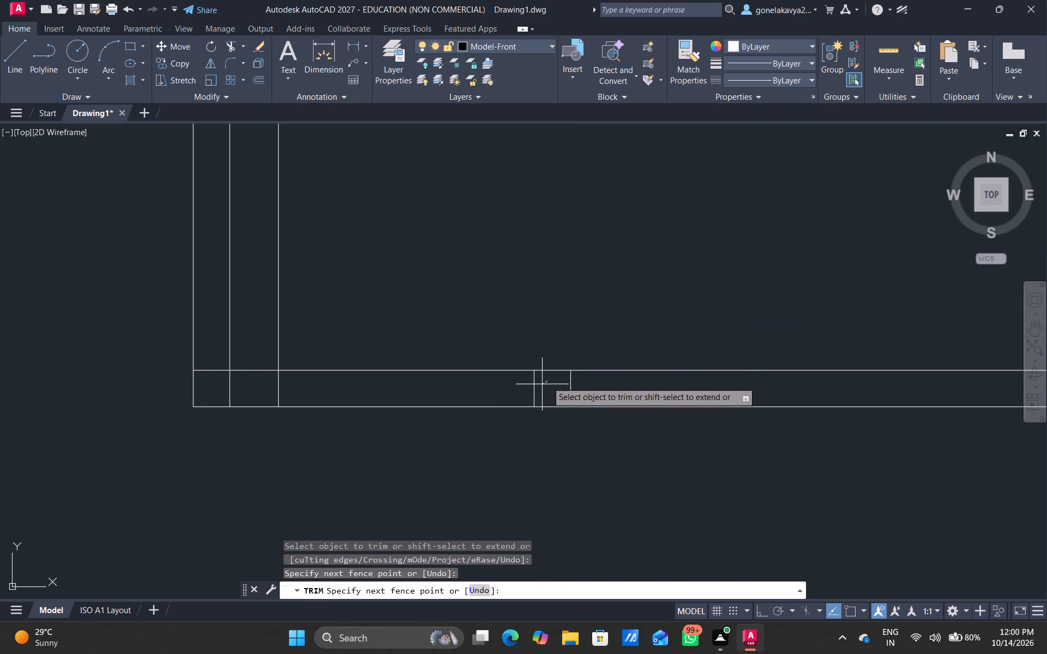
pyautogui.moveTo(536, 386); pyautogui.dragTo(519, 387)
pyautogui.moveTo(294, 334); pyautogui.dragTo(263, 332)
# Trim the overlapping wall lines inside the partition corner at the upper-right room's lower-left corner.
pyautogui.moveTo(219, 370); pyautogui.dragTo(239, 390)
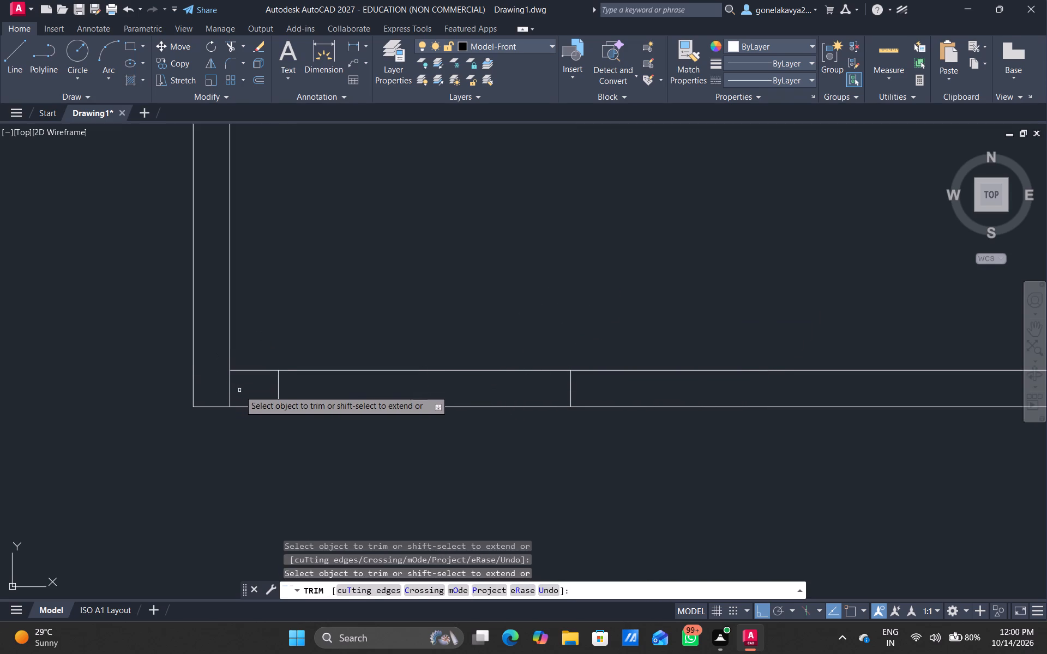
pyautogui.moveTo(238, 389); pyautogui.dragTo(224, 389)
# Trim both wall lines between the jambs to cut the 3' door opening in the upper-right room's bottom partition.
pyautogui.scroll(-2, 280, 388)
pyautogui.moveTo(336, 415); pyautogui.dragTo(347, 348)
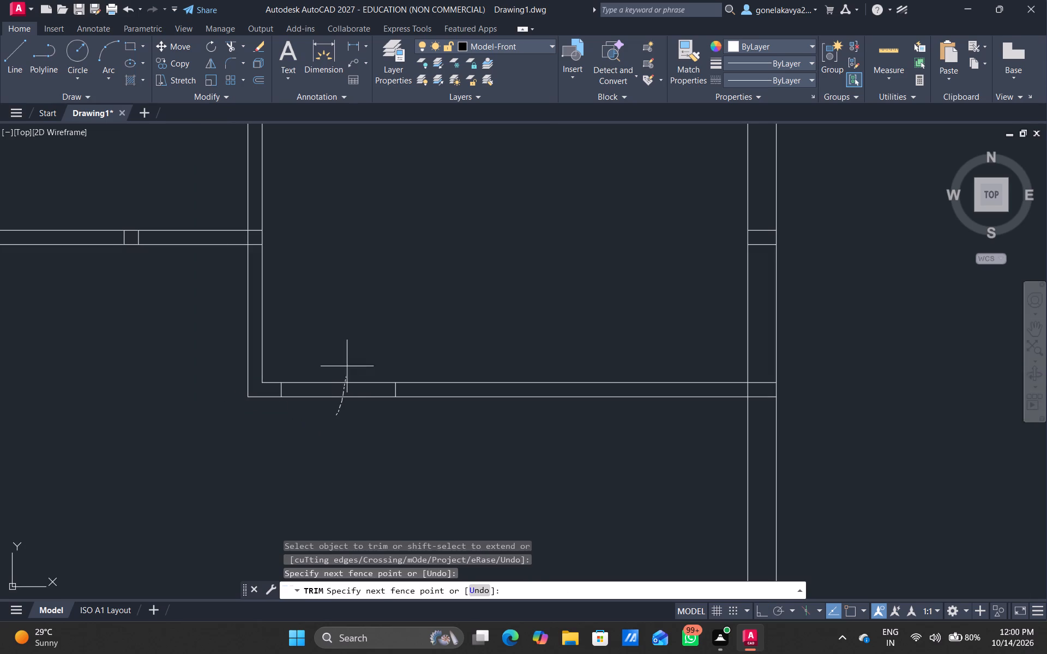
pyautogui.moveTo(347, 348); pyautogui.dragTo(348, 307)
# Offset the left short cross line in the upper middle room's bottom partition 3' to the left to mark a door opening.
pyautogui.scroll(-3, 348, 353)
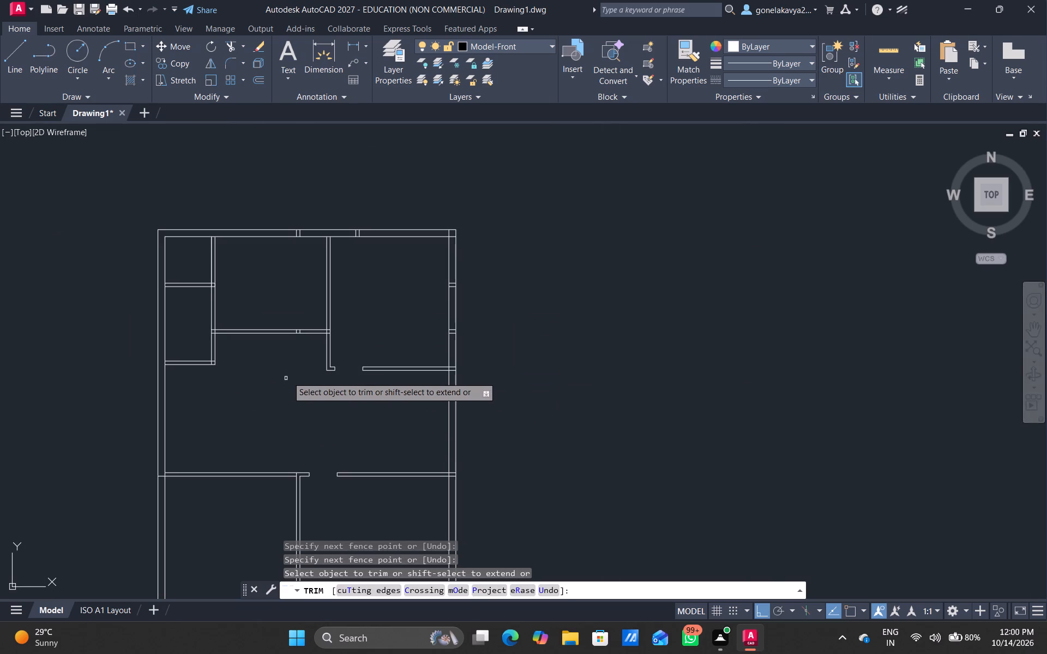
pyautogui.moveTo(294, 352); pyautogui.dragTo(304, 380, button='middle')
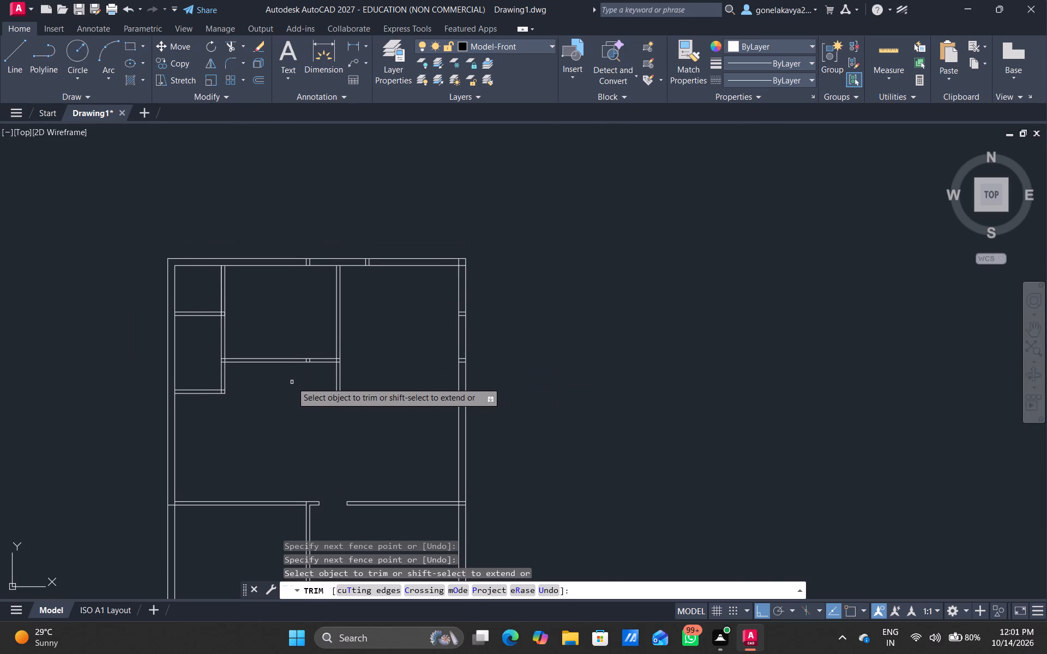
pyautogui.scroll(3, 290, 389)
pyautogui.moveTo(300, 379); pyautogui.dragTo(324, 407, button='middle')
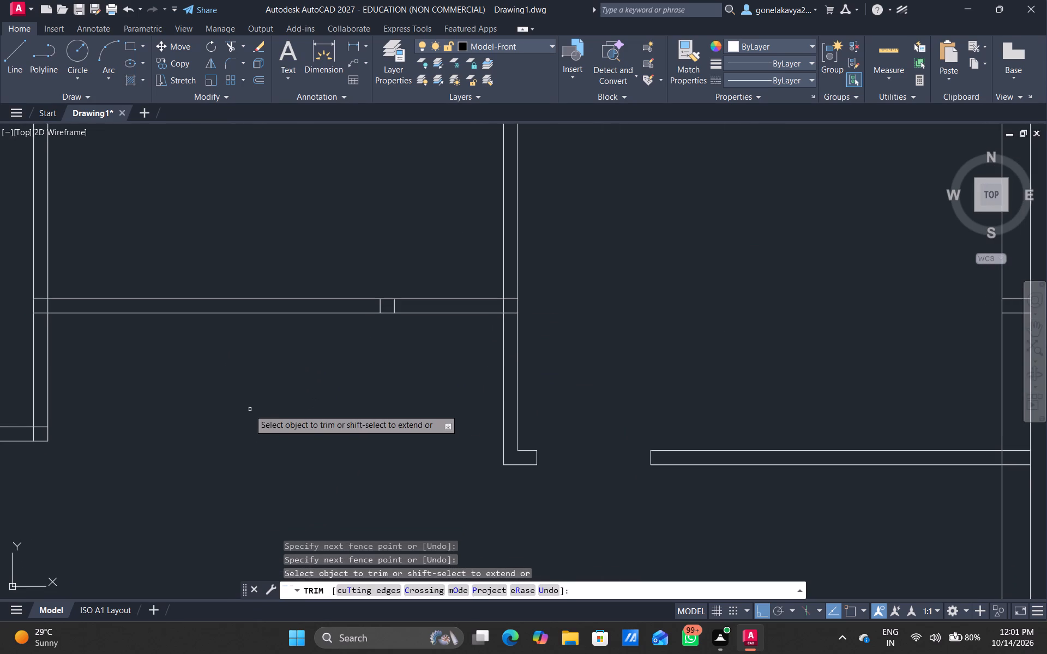
pyautogui.scroll(-2, 255, 377)
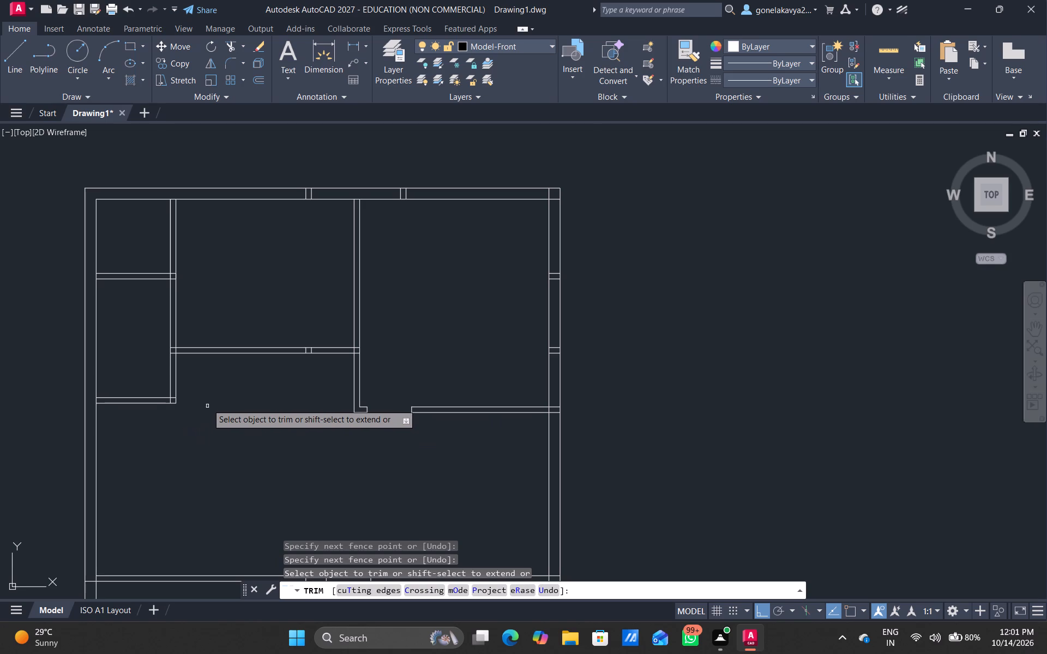
pyautogui.scroll(2, 208, 403)
pyautogui.moveTo(251, 398); pyautogui.dragTo(254, 471, button='middle')
pyautogui.press('Escape')
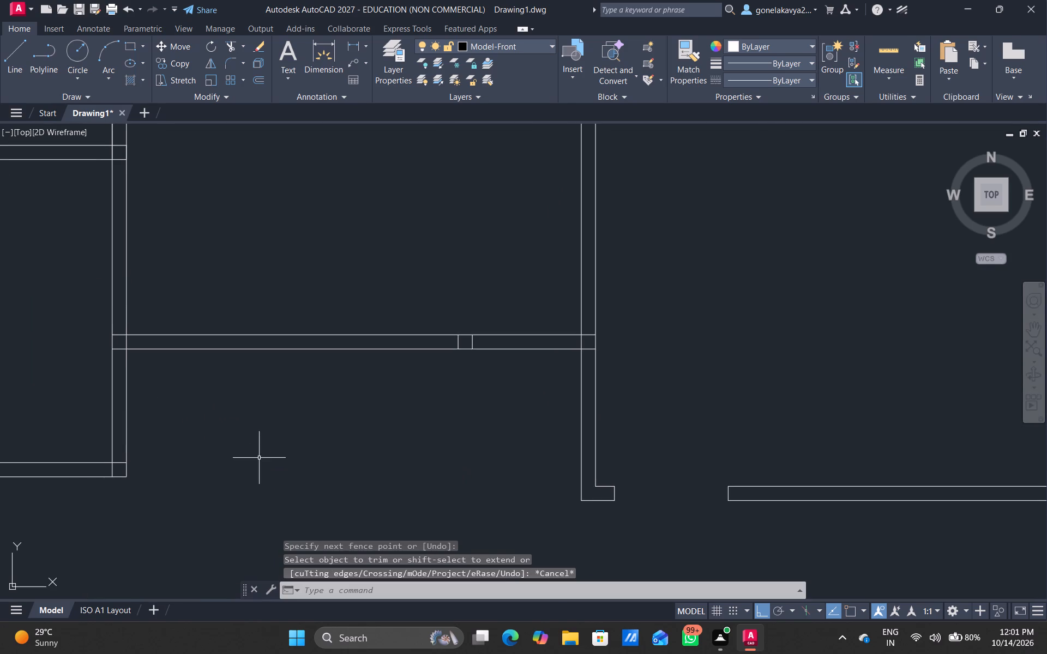
pyautogui.press('o')
pyautogui.press('Return')
pyautogui.press('3')
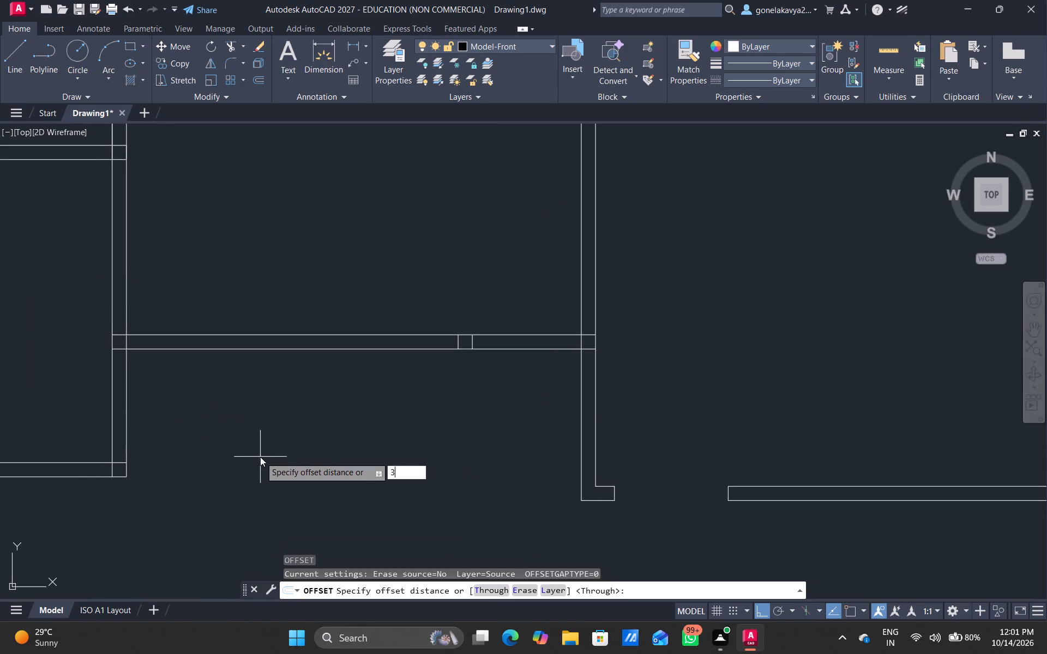
pyautogui.press("'")
pyautogui.press('Return')
pyautogui.scroll(2, 315, 391)
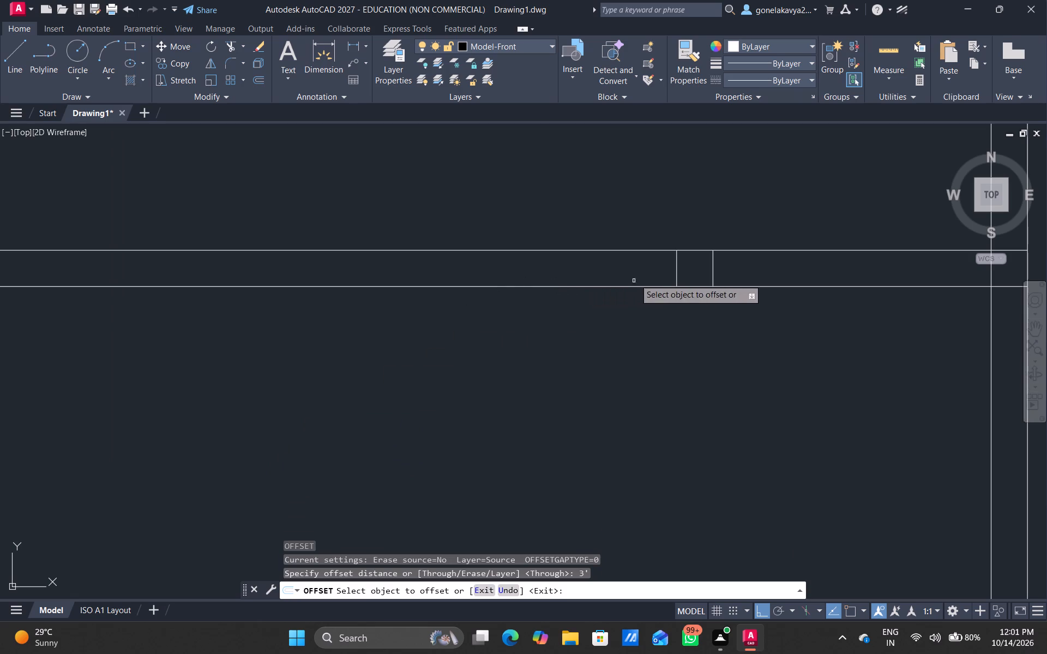
pyautogui.click(678, 269)
pyautogui.moveTo(432, 336); pyautogui.dragTo(432, 341)
pyautogui.scroll(-3, 458, 370)
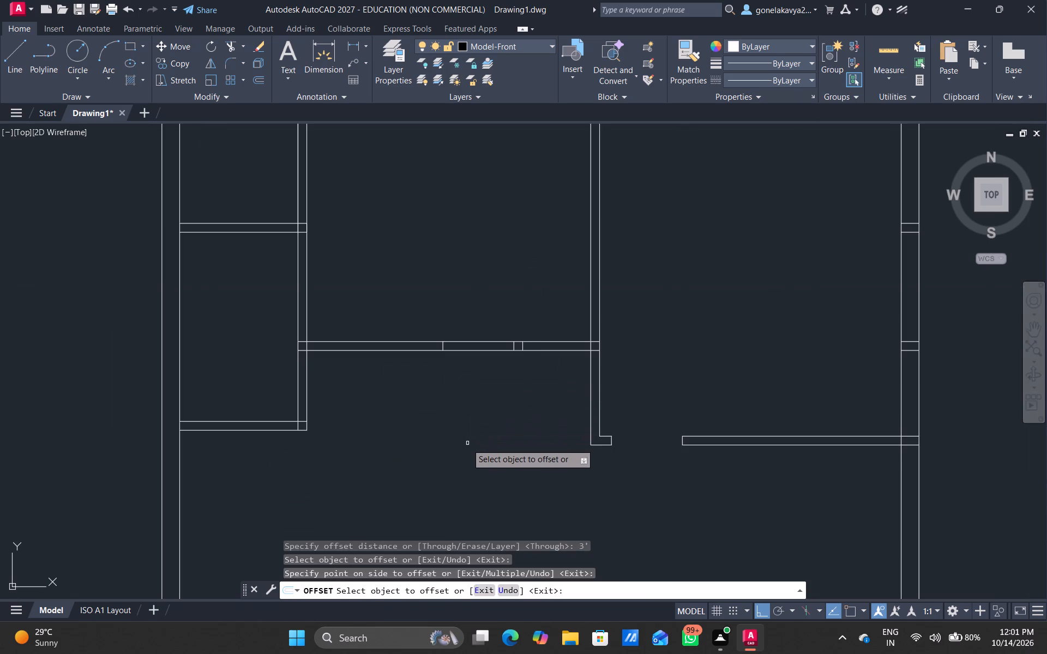
pyautogui.press('Escape')
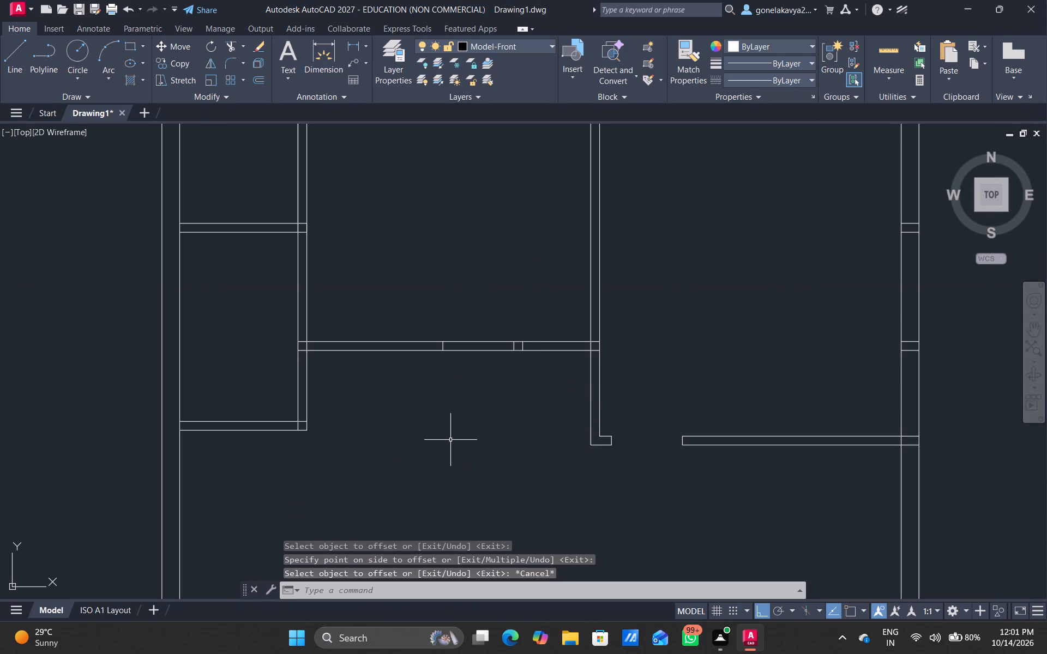
# Cut the 3' door opening in the upper middle room's bottom partition and trim the leftover cross line beside its right jamb.
pyautogui.write('TR')
pyautogui.press('space')
pyautogui.moveTo(487, 395); pyautogui.dragTo(493, 317)
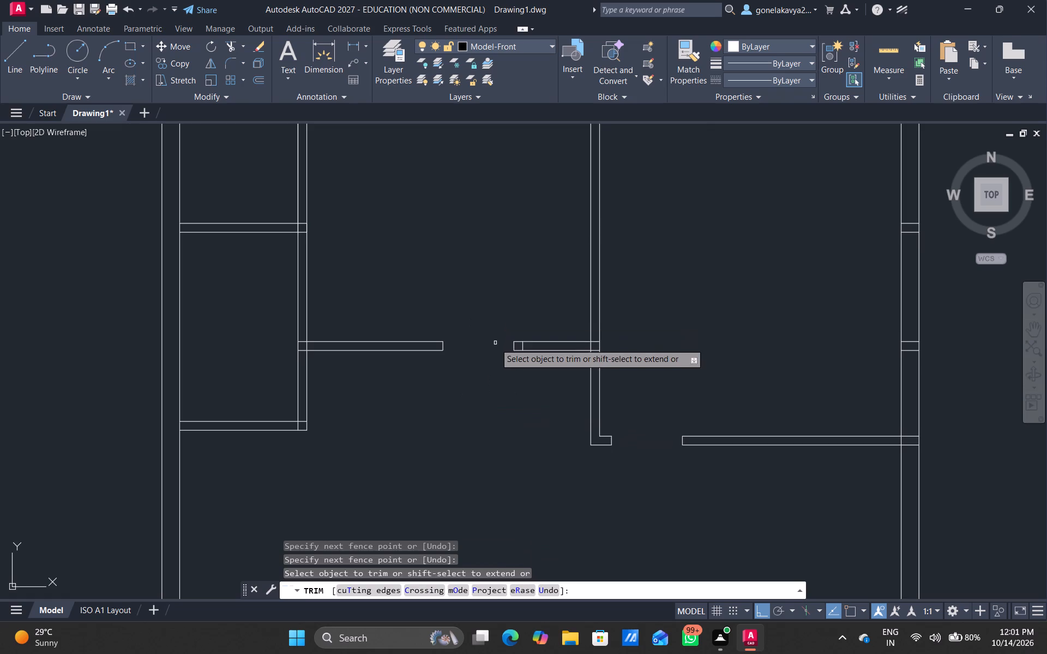
pyautogui.scroll(3, 495, 343)
pyautogui.moveTo(609, 349); pyautogui.dragTo(607, 358)
pyautogui.click(602, 356)
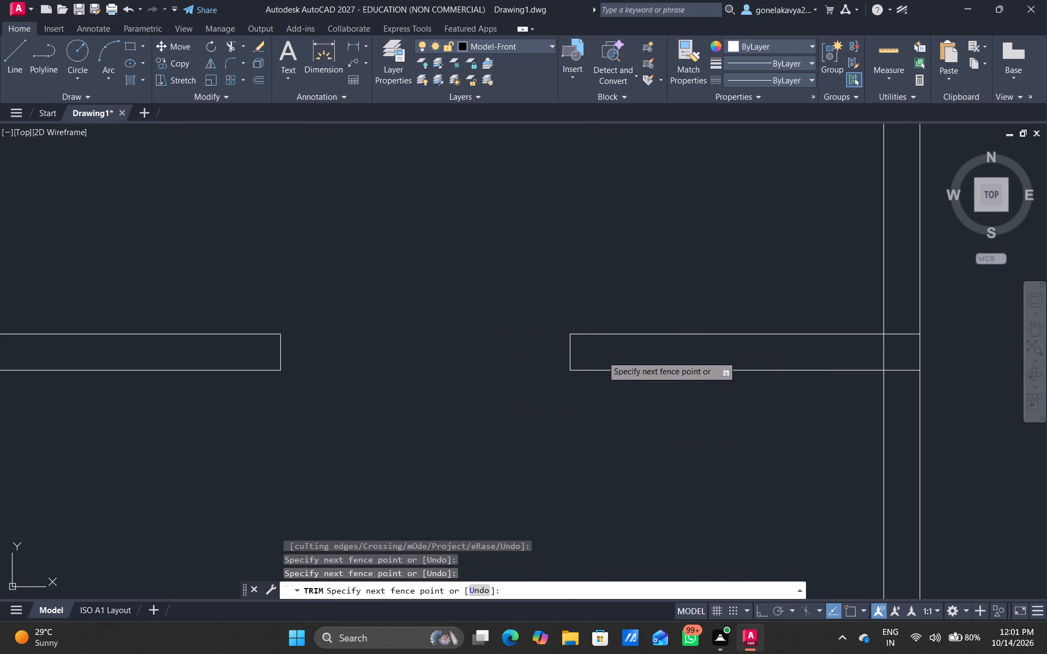
# Trim the crossing lines where the upper middle room's bottom partition meets the vertical partition on its right.
pyautogui.scroll(-4, 566, 398)
pyautogui.scroll(3, 611, 397)
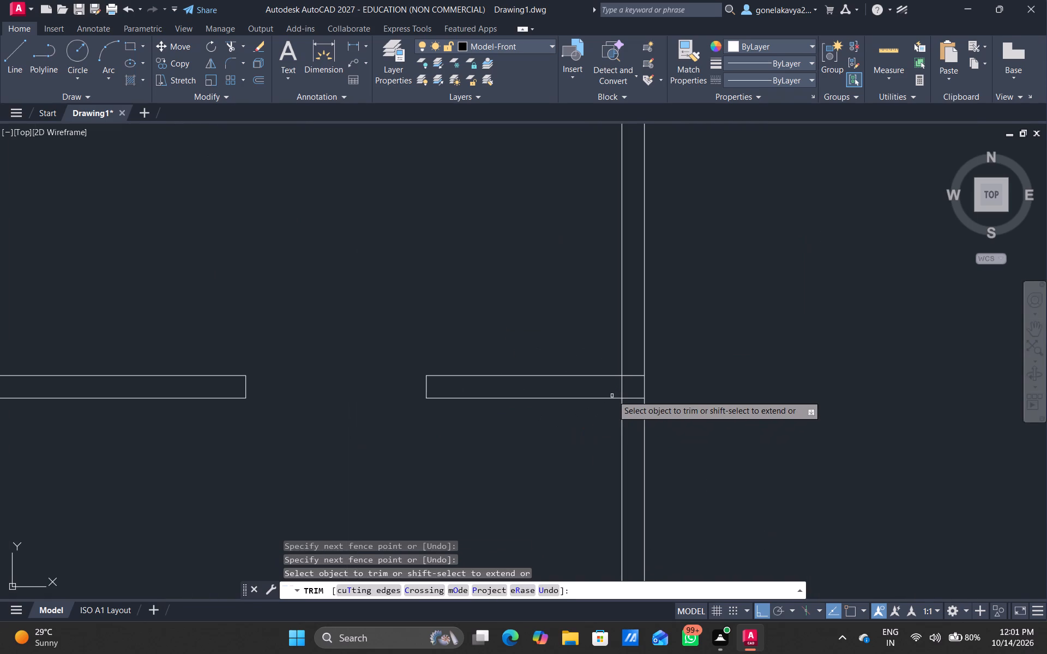
pyautogui.click(622, 391)
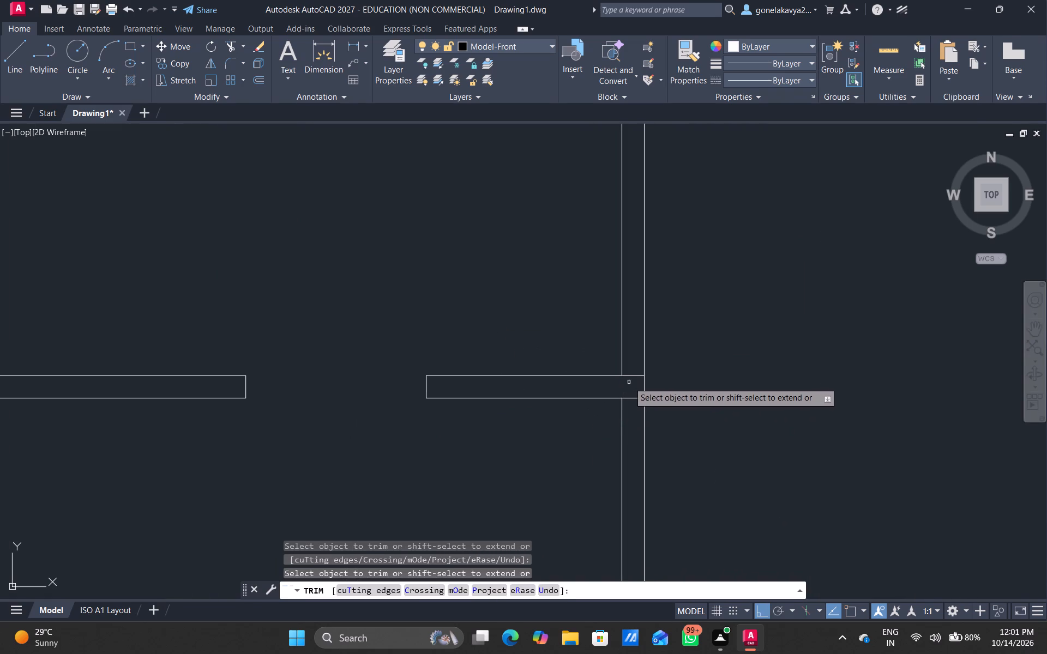
pyautogui.moveTo(629, 376); pyautogui.dragTo(629, 400)
pyautogui.click(630, 407)
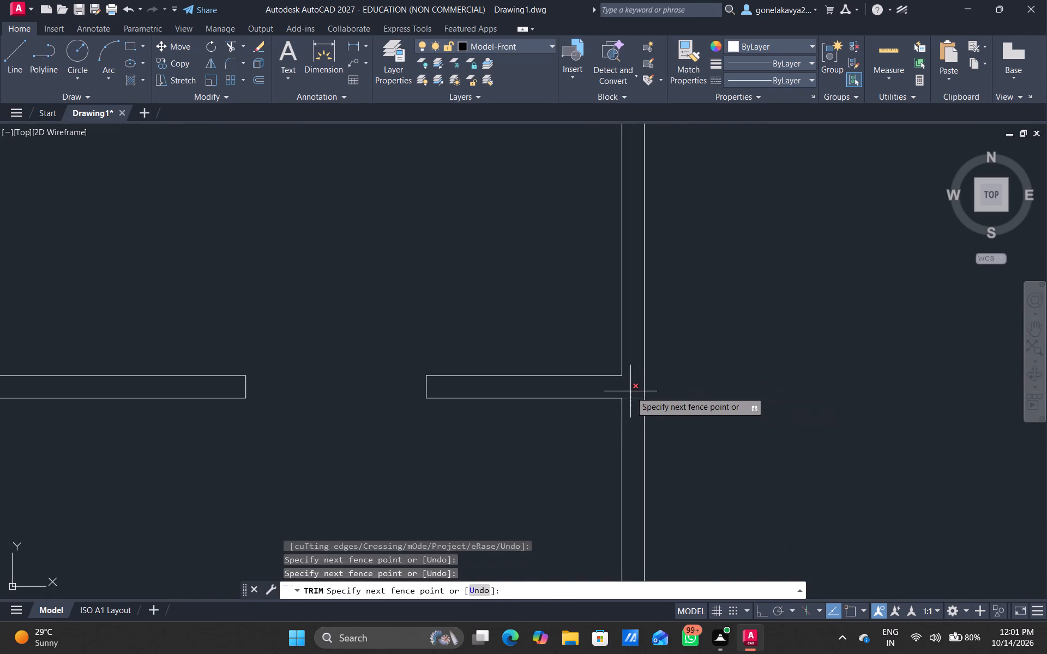
pyautogui.click(630, 391)
pyautogui.scroll(-4, 574, 487)
pyautogui.moveTo(526, 513); pyautogui.dragTo(524, 503, button='middle')
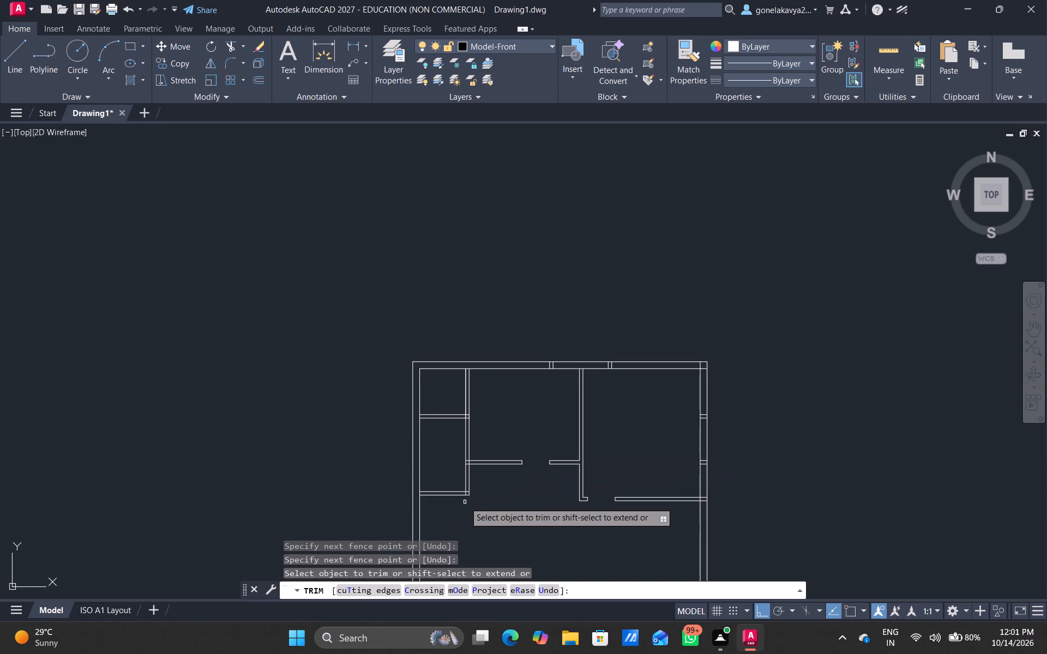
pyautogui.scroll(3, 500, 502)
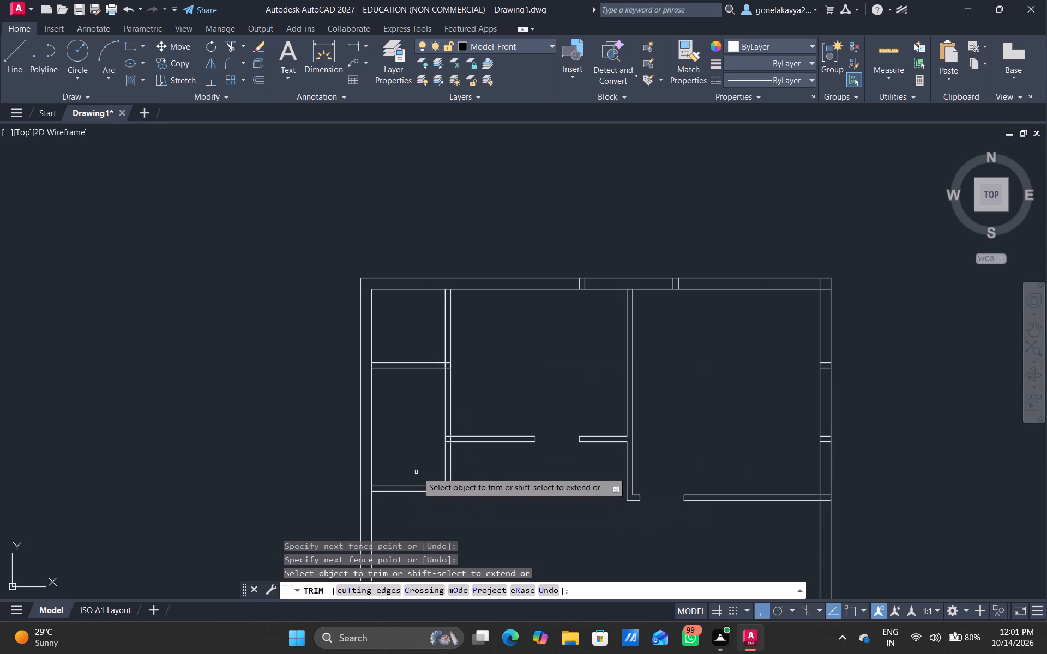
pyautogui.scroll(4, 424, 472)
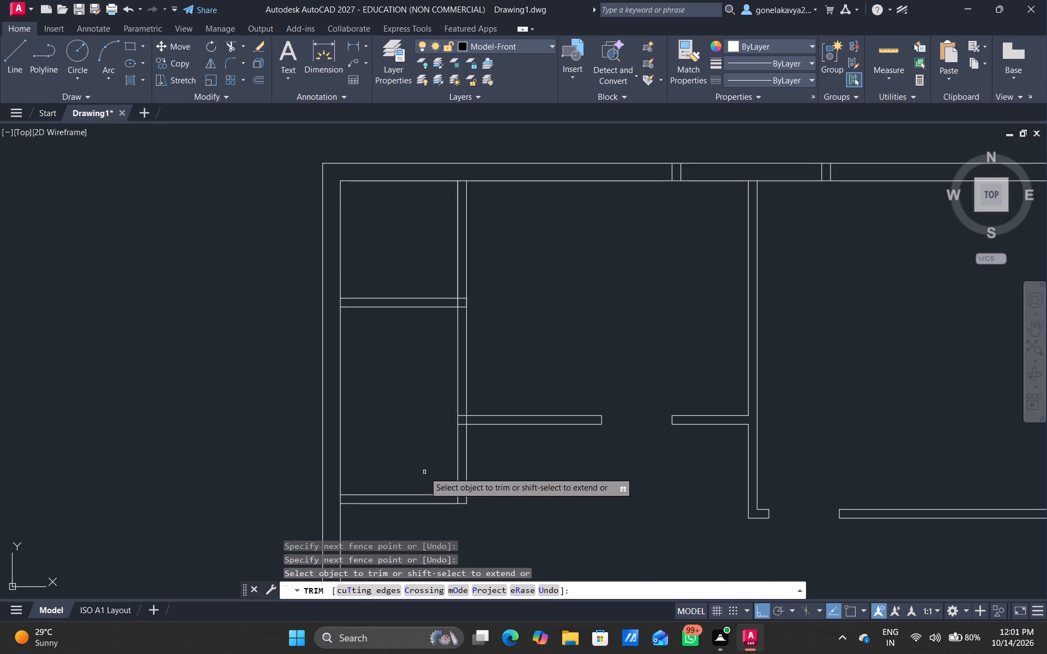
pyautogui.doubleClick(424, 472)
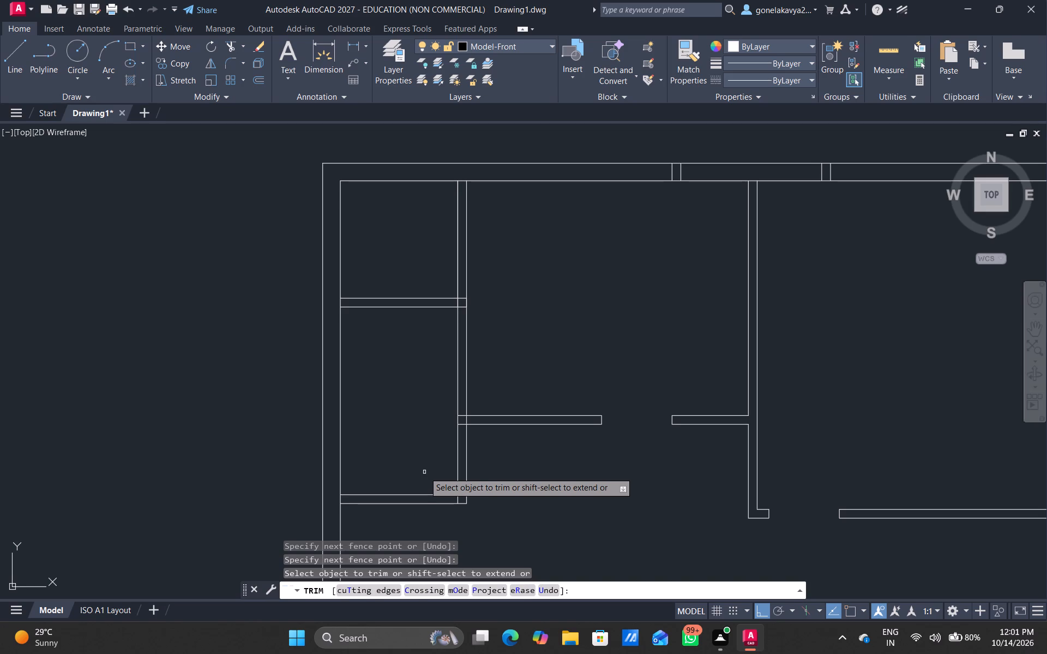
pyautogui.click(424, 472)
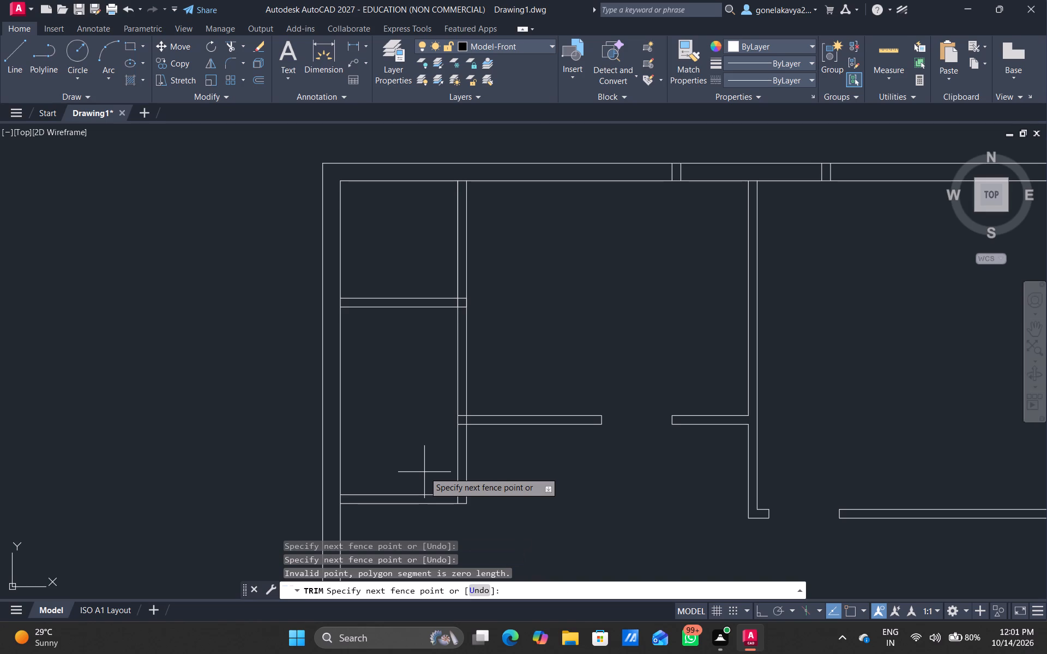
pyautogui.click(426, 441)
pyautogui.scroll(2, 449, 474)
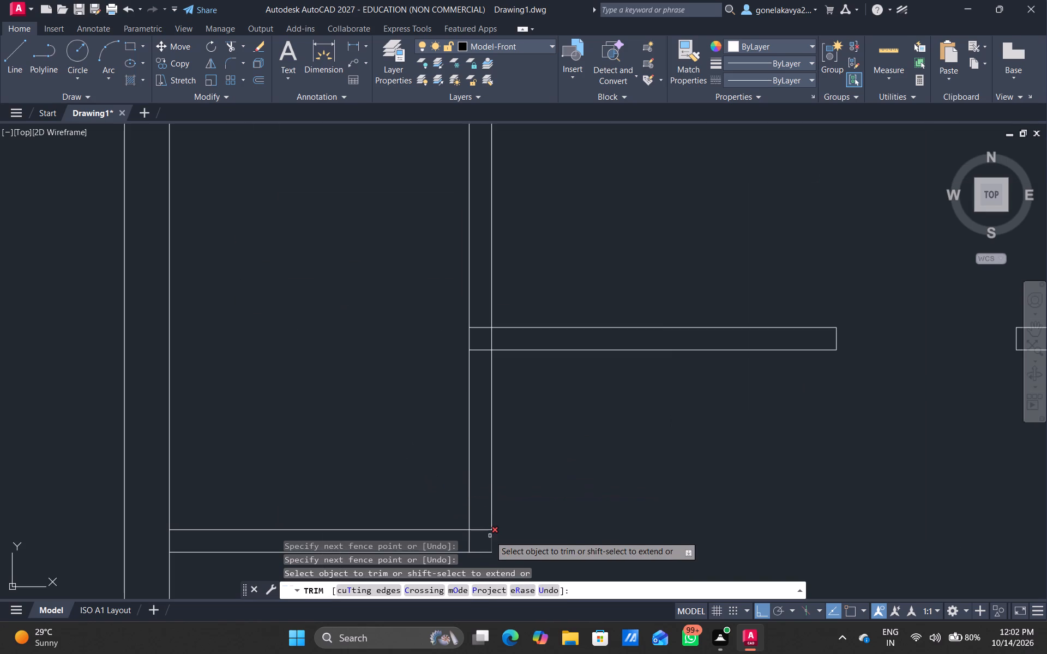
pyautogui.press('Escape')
# Offset the upper line of the lower-left room's bottom partition 6" upward into the room.
pyautogui.press('o')
pyautogui.press('Return')
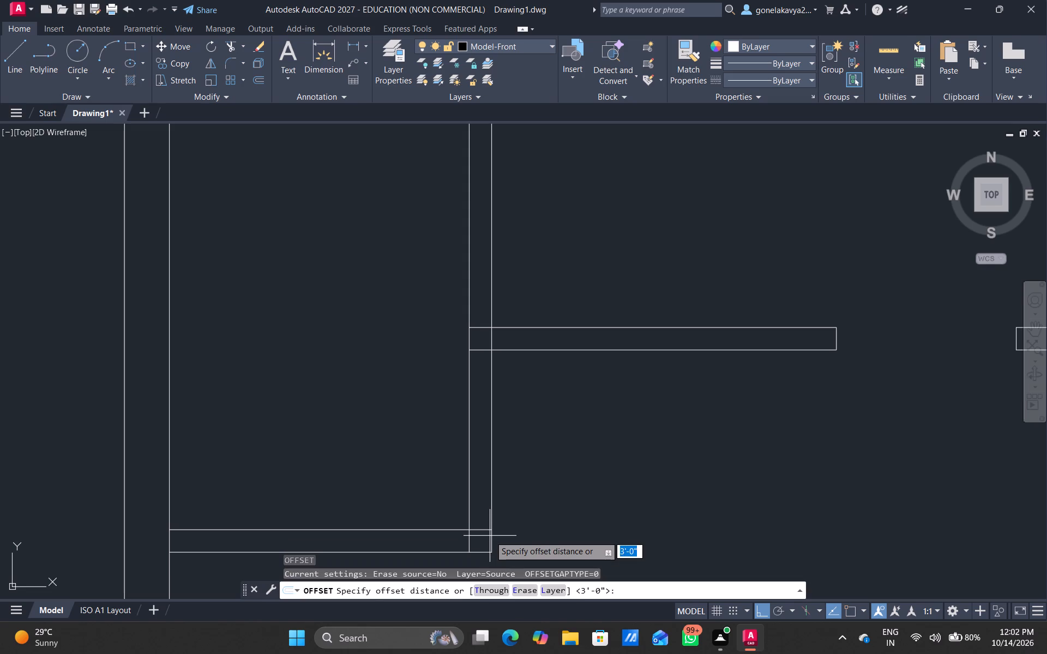
pyautogui.write('6"')
pyautogui.press('Return')
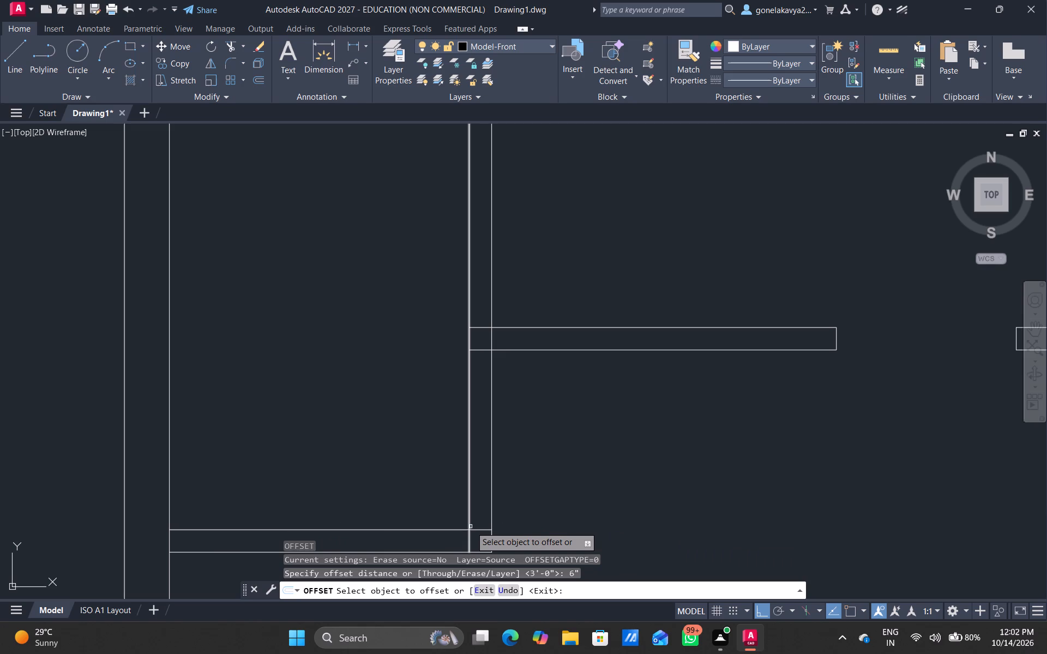
pyautogui.click(422, 529)
pyautogui.click(417, 498)
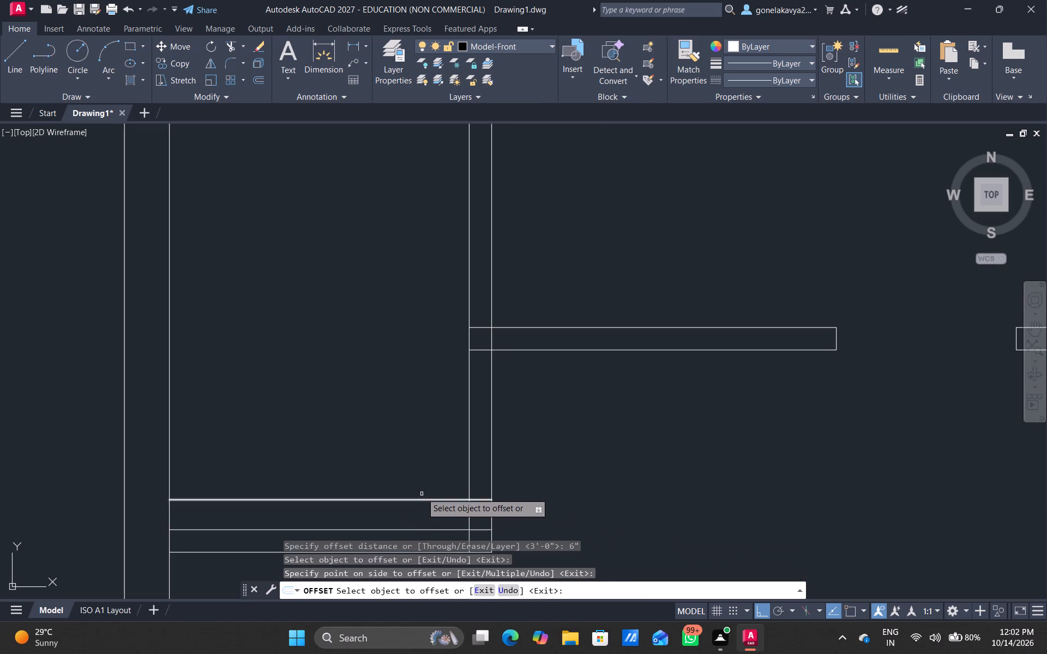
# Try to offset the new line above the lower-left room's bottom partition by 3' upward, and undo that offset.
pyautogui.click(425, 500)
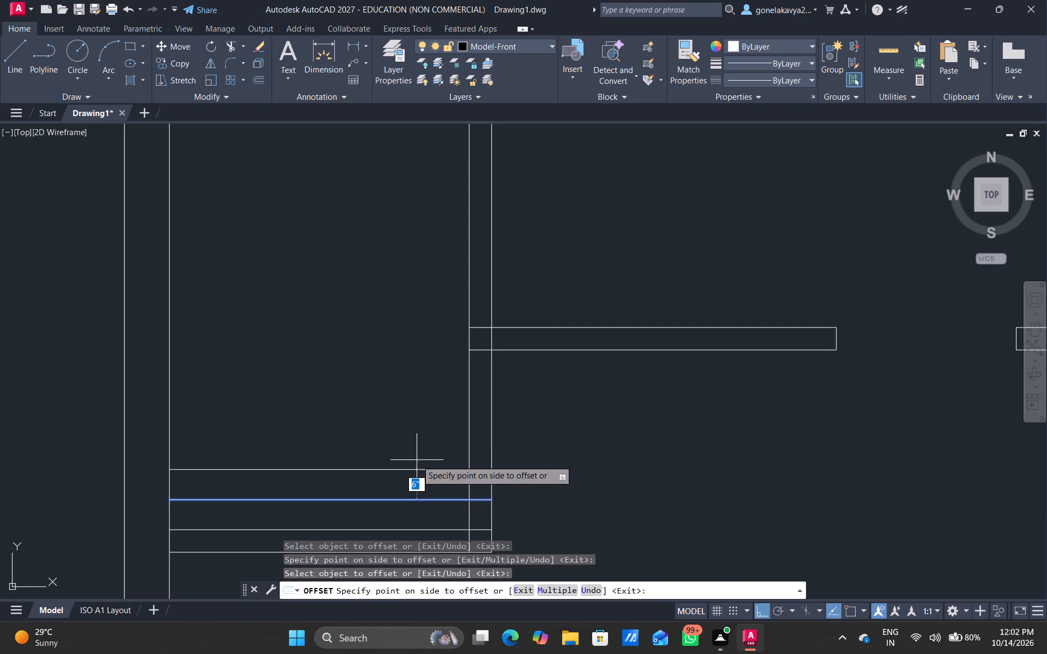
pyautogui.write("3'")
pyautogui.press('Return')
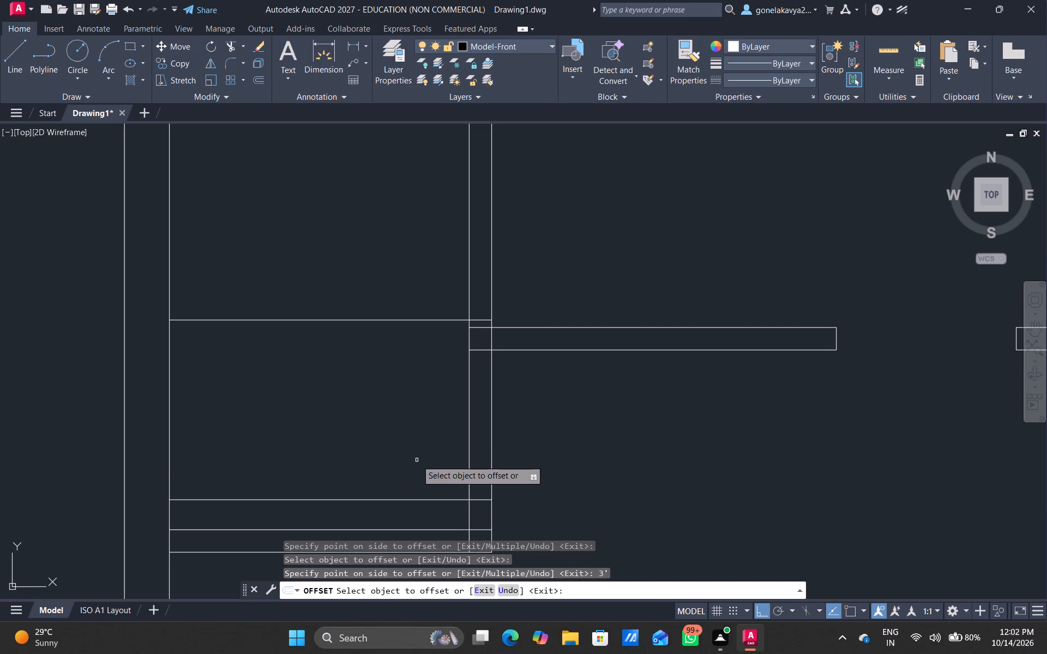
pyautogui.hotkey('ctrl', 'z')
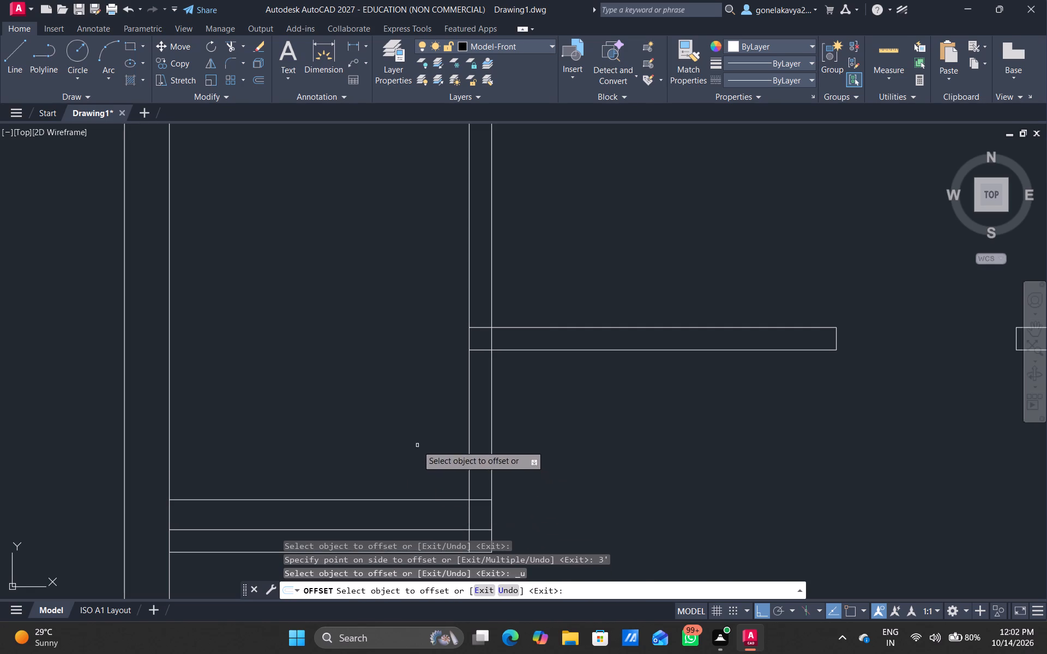
# Offset the upper line of the lower-left room's bottom partition upward, entering 3' for the offset.
pyautogui.keyDown('ctrl'); pyautogui.scroll(-2, 422, 470); pyautogui.keyUp('ctrl')
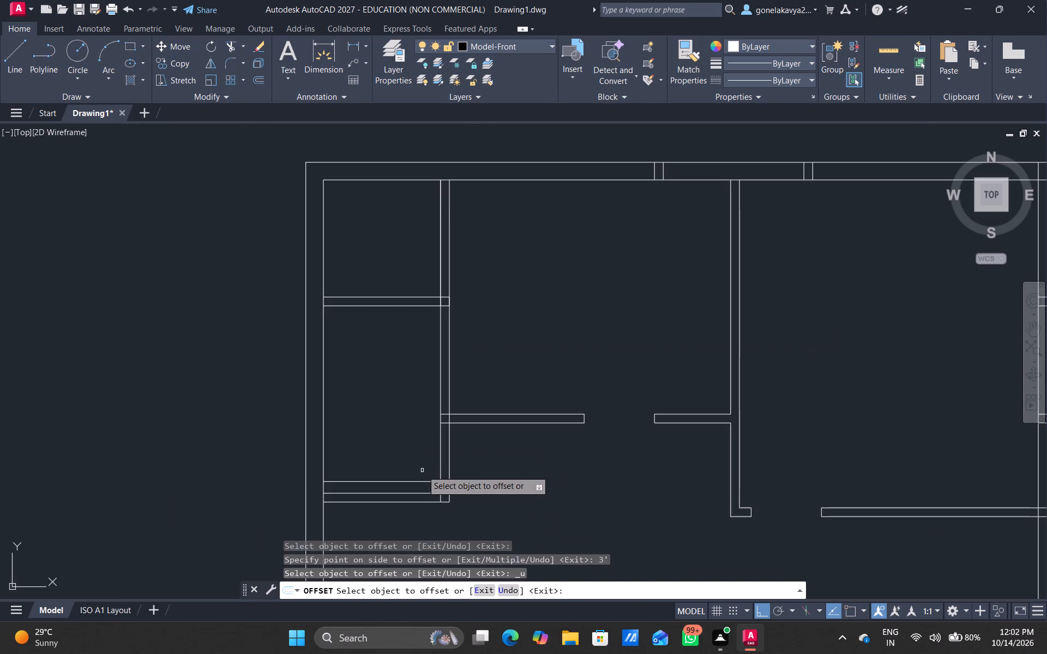
pyautogui.keyDown('ctrl'); pyautogui.scroll(1, 422, 470); pyautogui.keyUp('ctrl')
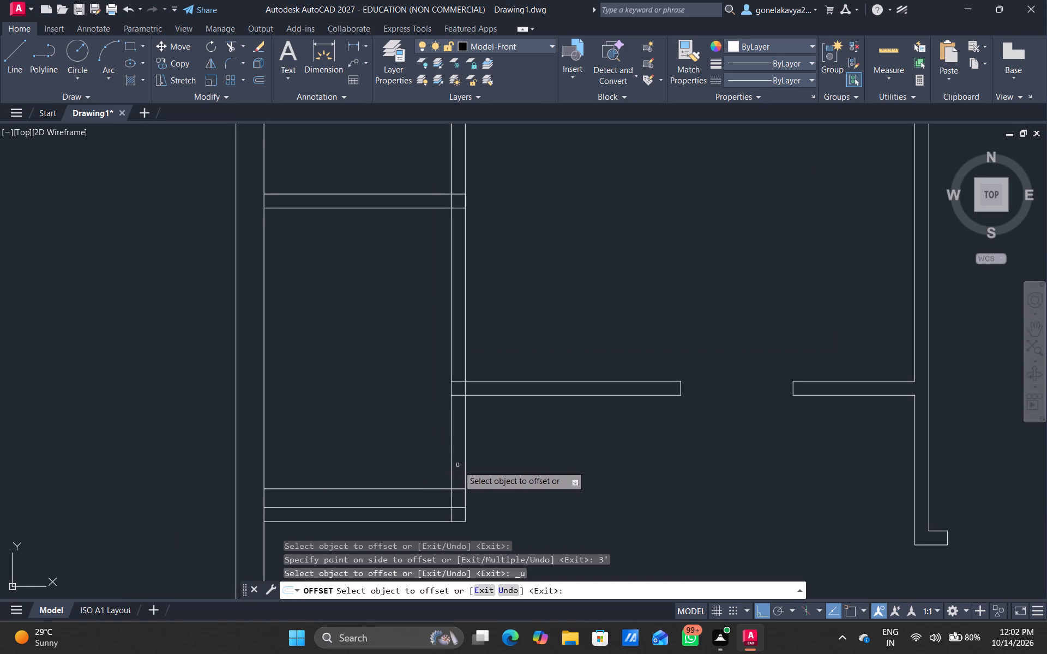
pyautogui.click(461, 508)
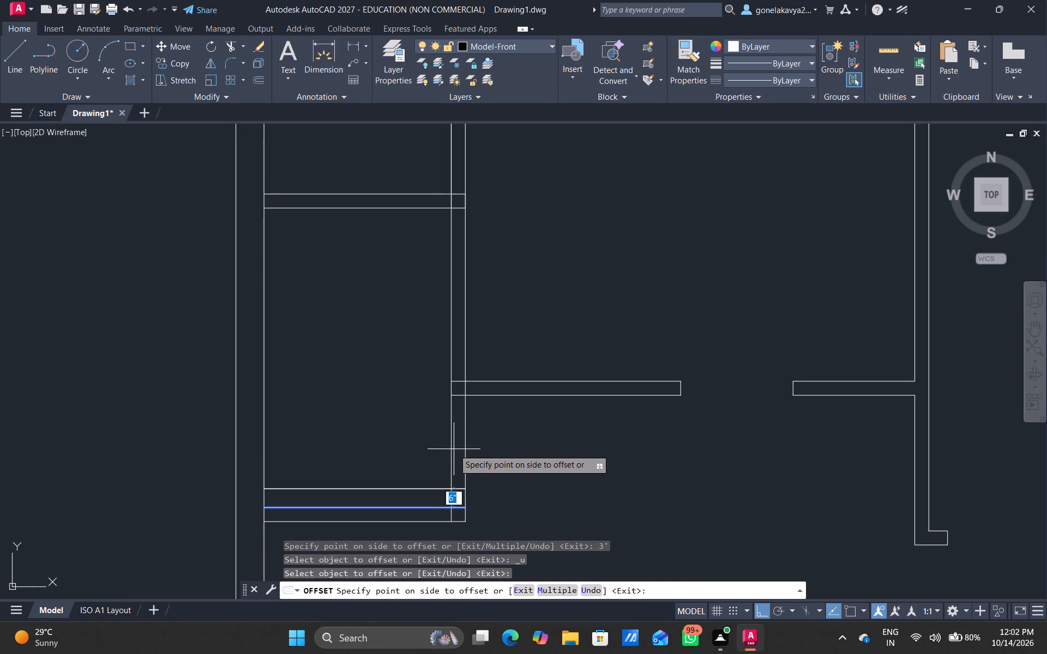
pyautogui.write("3'")
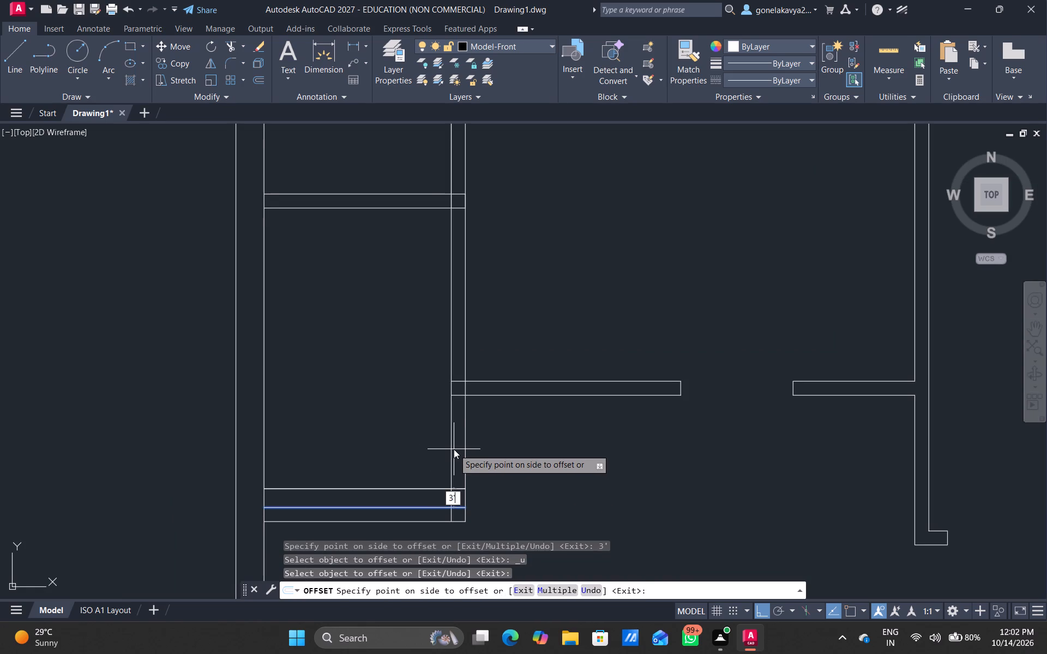
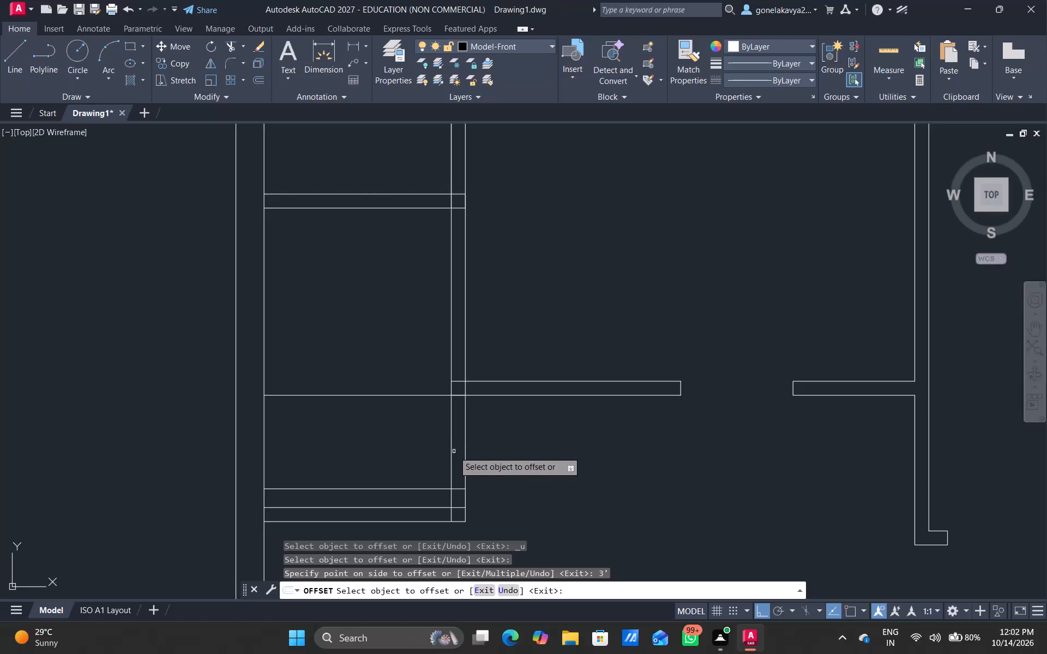
# Undo the 3' offset and instead offset the line 6" above the lower-left room's bottom partition upward by 2'.
pyautogui.hotkey('ctrl', 'z')
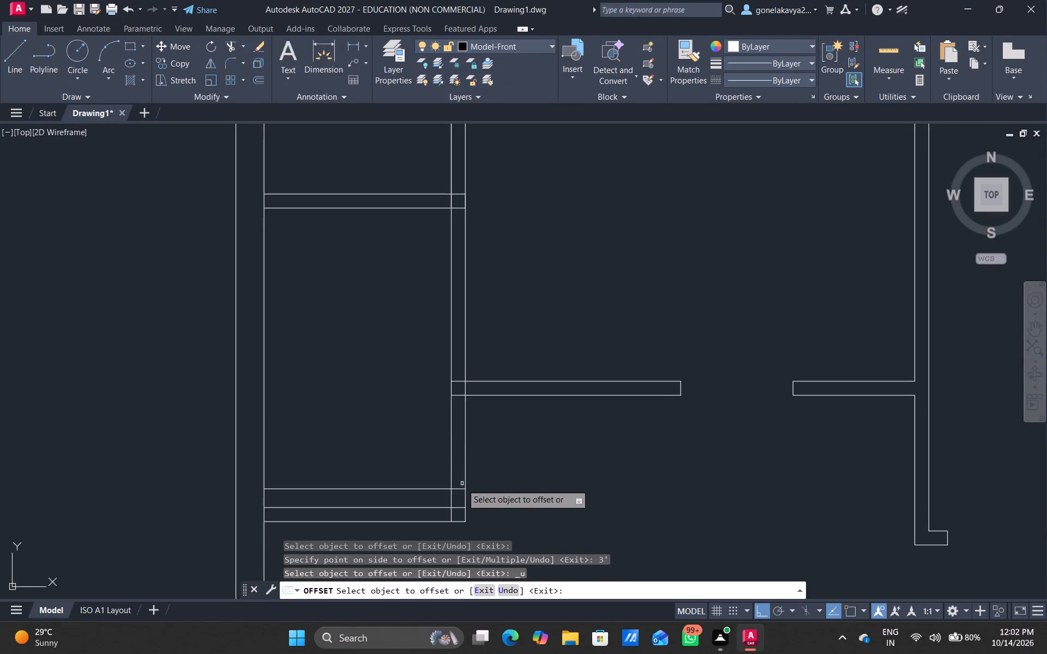
pyautogui.click(462, 487)
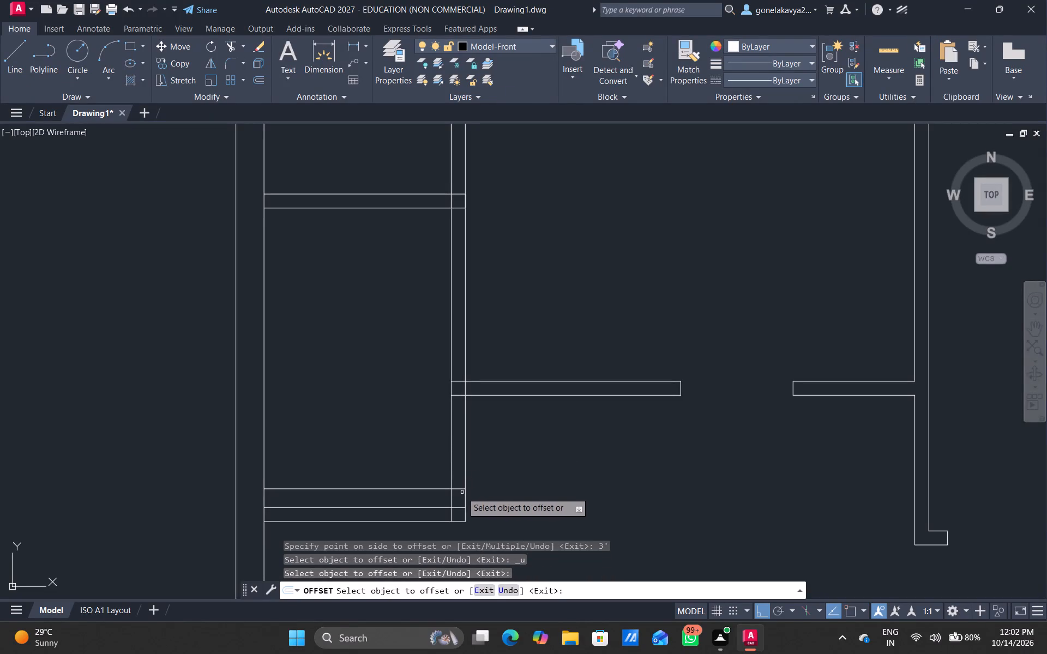
pyautogui.click(460, 489)
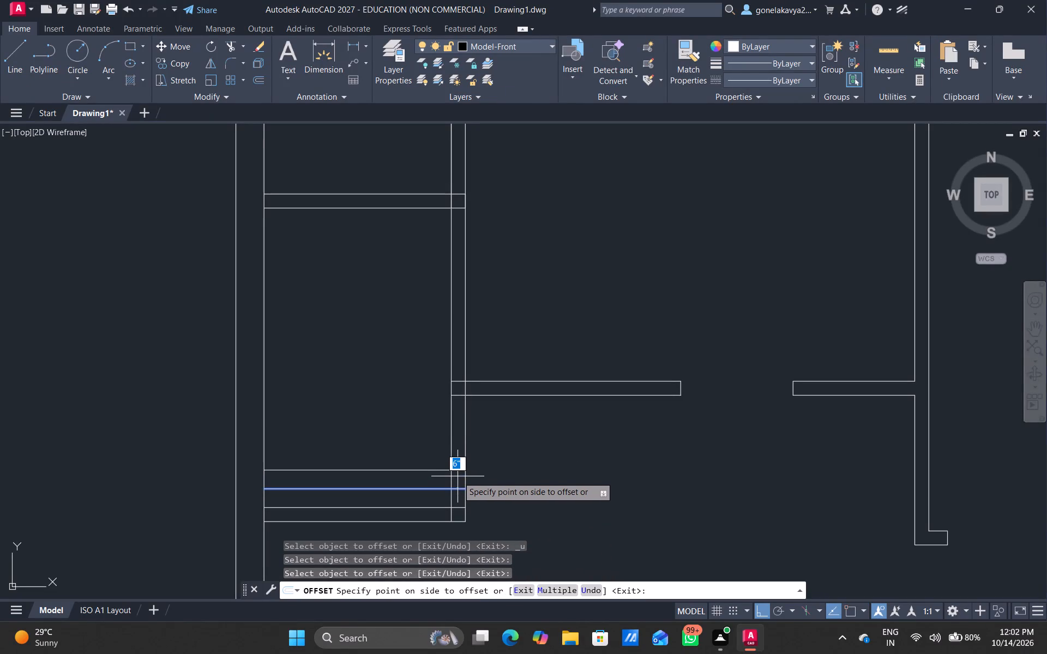
pyautogui.write("2'")
pyautogui.press('Return')
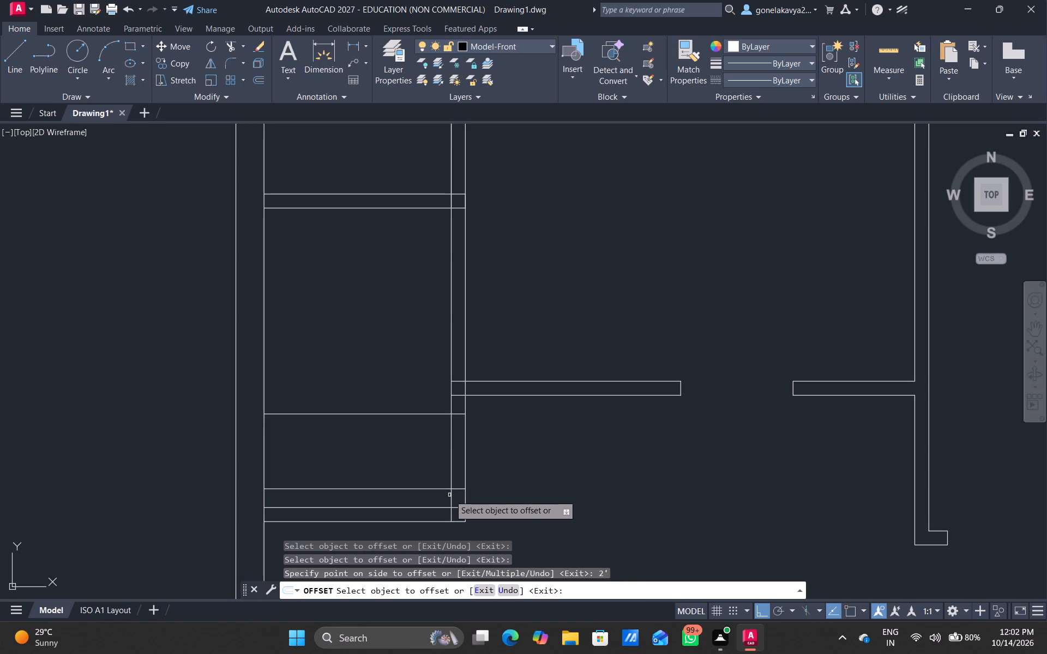
pyautogui.press('Escape')
# Trim the vertical partition between the two offset lines to cut a 2' door opening for the lower-left room, removing the excess line portions.
pyautogui.write('TR')
pyautogui.press('space')
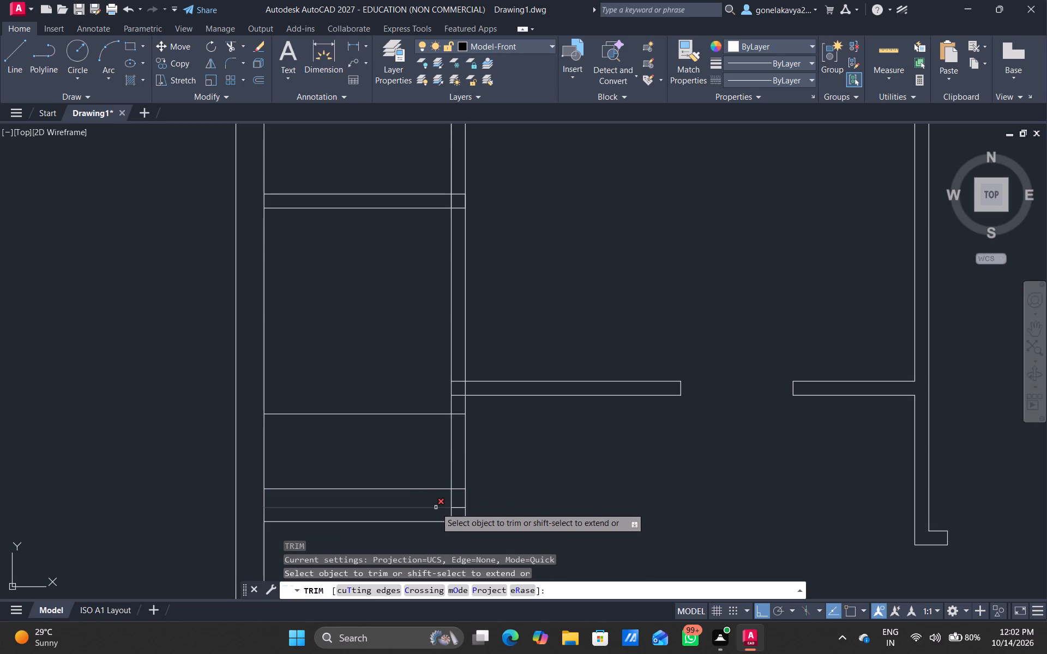
pyautogui.click(434, 490)
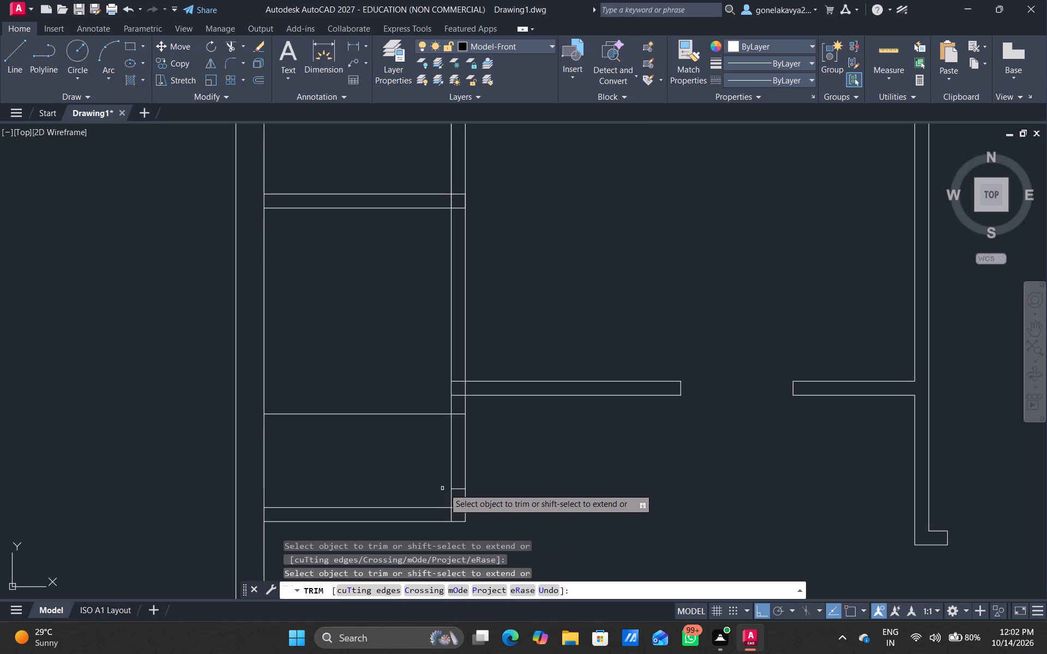
pyautogui.click(458, 491)
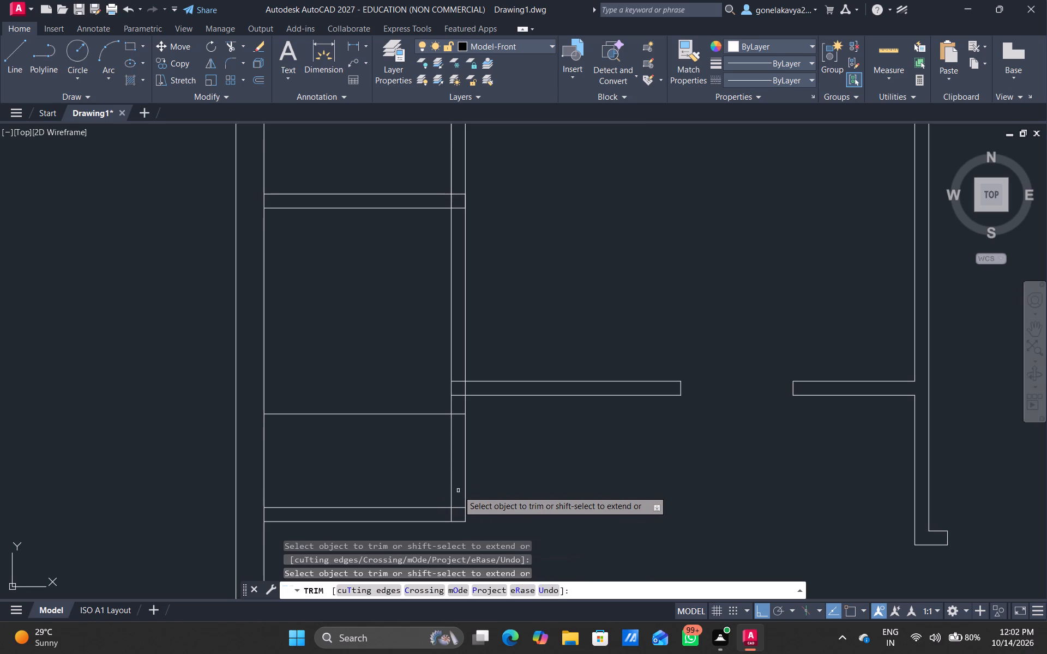
pyautogui.hotkey('ctrl', 'z')
pyautogui.moveTo(436, 468); pyautogui.dragTo(452, 465)
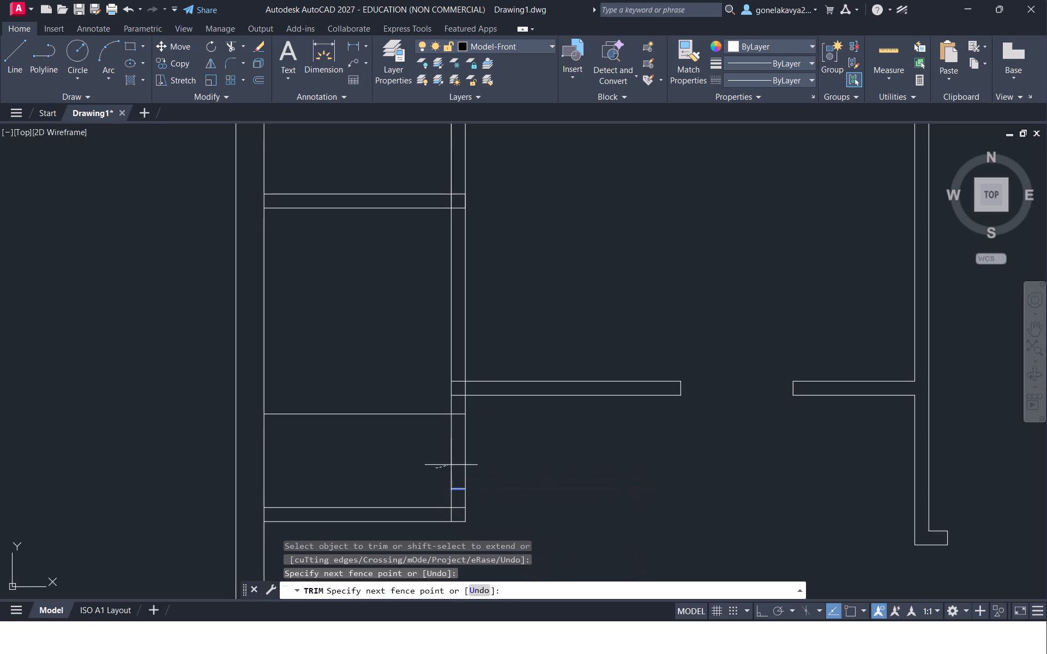
pyautogui.moveTo(452, 465); pyautogui.dragTo(483, 461)
pyautogui.moveTo(390, 465); pyautogui.dragTo(396, 415)
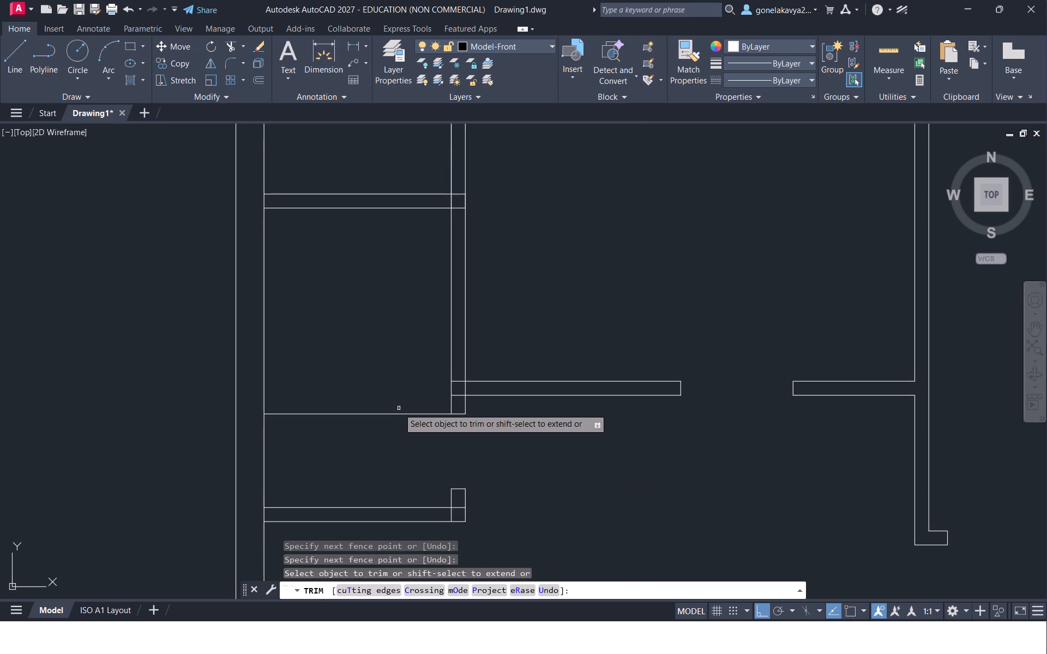
pyautogui.click(398, 408)
pyautogui.moveTo(387, 378); pyautogui.dragTo(391, 392)
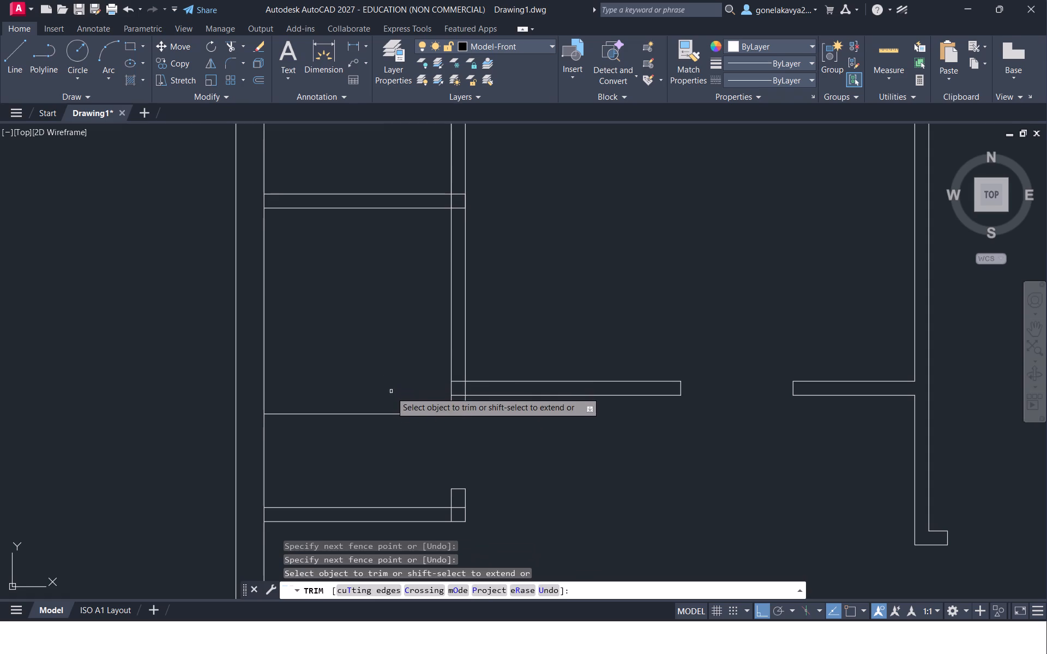
pyautogui.moveTo(391, 392); pyautogui.dragTo(403, 426)
pyautogui.click(406, 434)
pyautogui.click(400, 398)
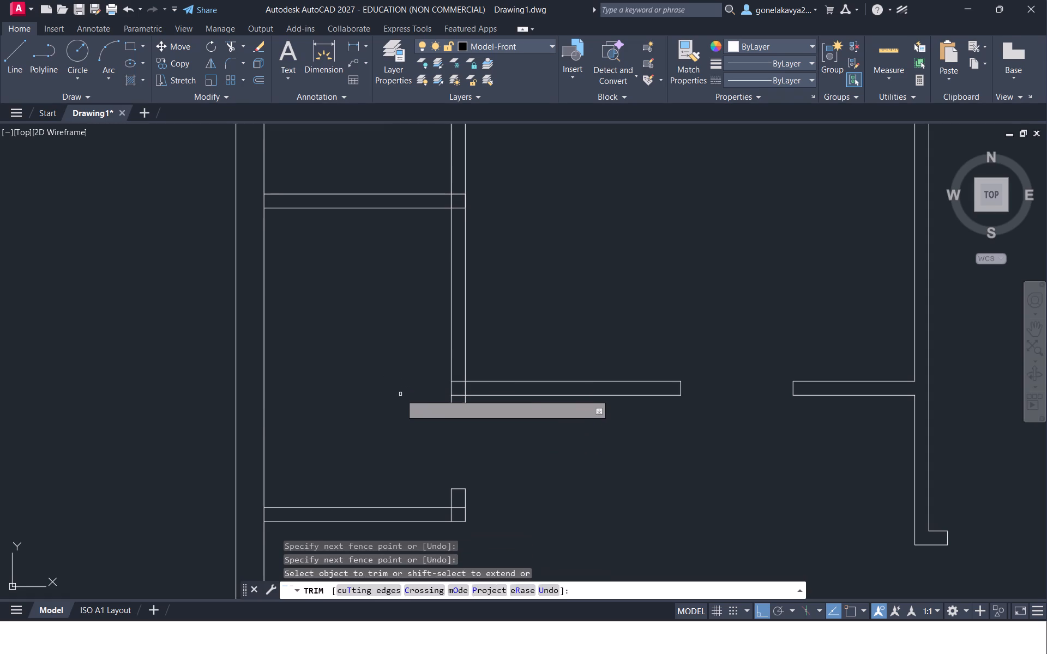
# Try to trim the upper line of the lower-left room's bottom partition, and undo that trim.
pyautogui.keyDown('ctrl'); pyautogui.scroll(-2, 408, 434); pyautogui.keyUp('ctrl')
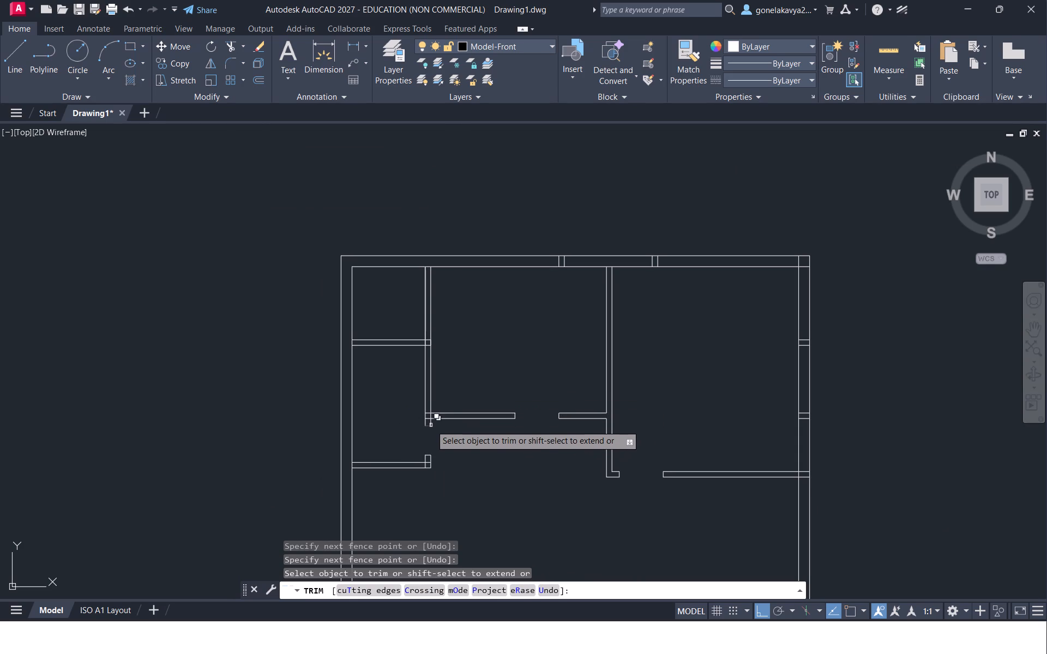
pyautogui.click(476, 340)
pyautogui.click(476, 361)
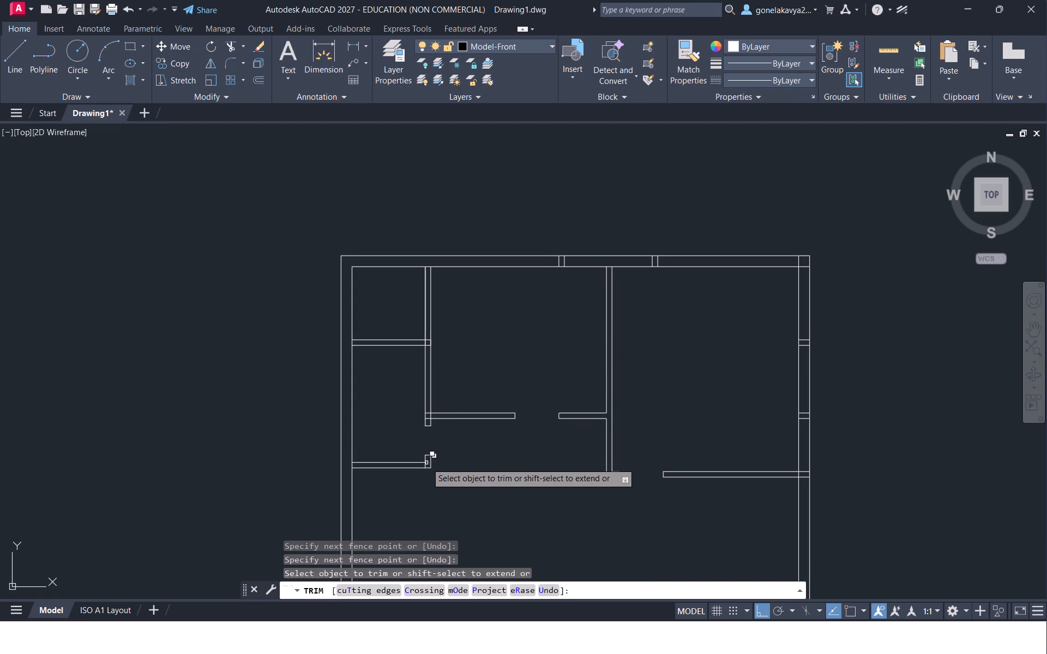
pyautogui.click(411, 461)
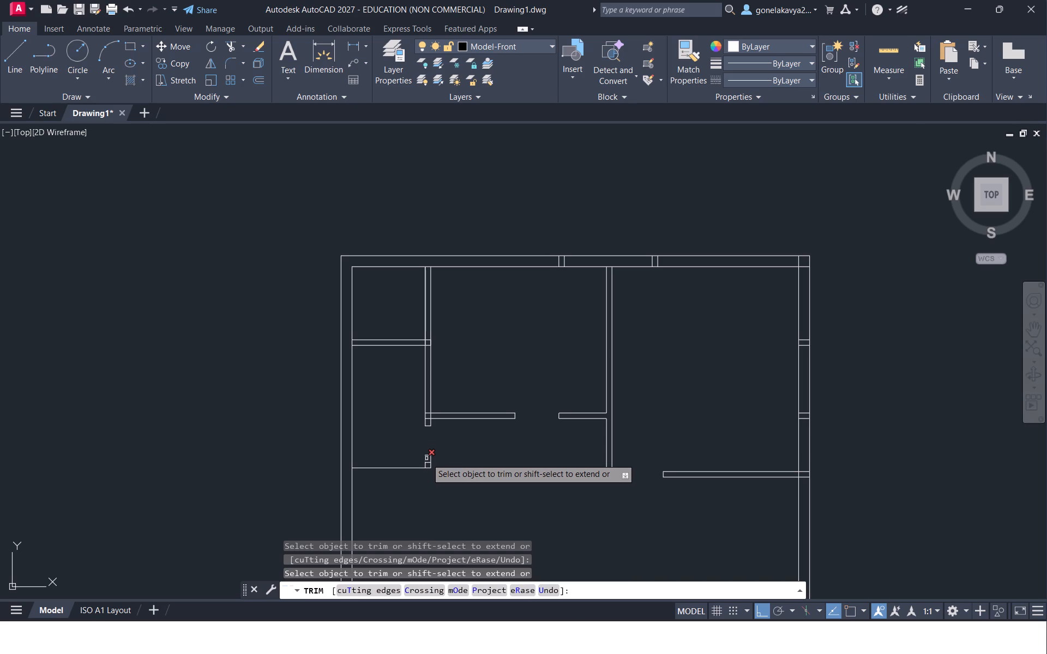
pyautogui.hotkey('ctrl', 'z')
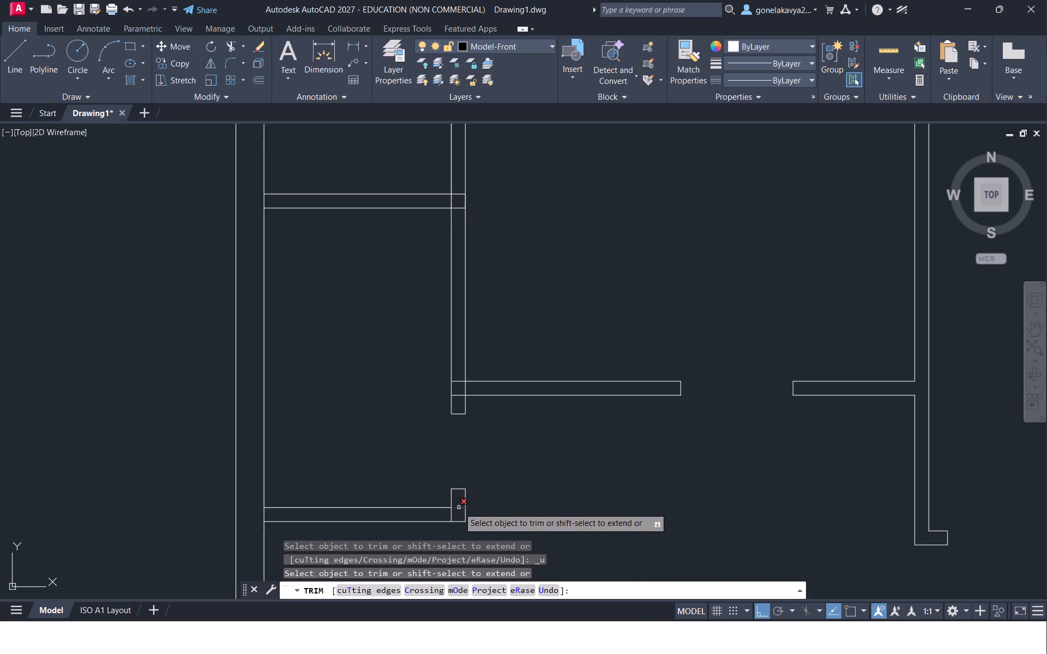
# Trim the crossing lines at the lower-left room's bottom-right corner and where the upper middle room's bottom partition meets the vertical partition.
pyautogui.click(459, 507)
pyautogui.click(452, 516)
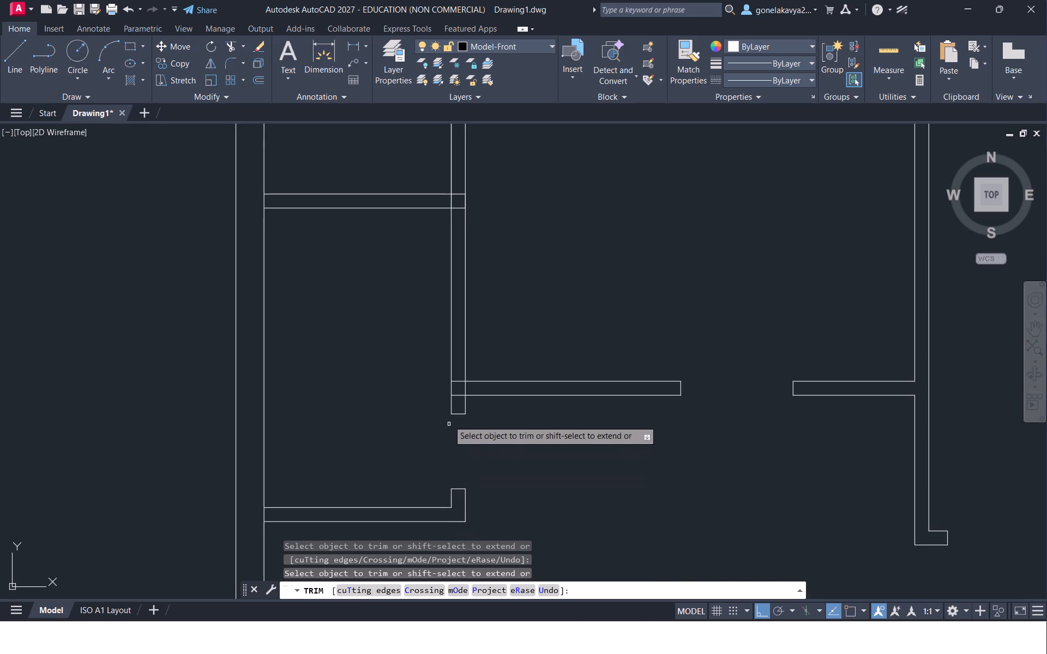
pyautogui.click(458, 383)
pyautogui.click(459, 389)
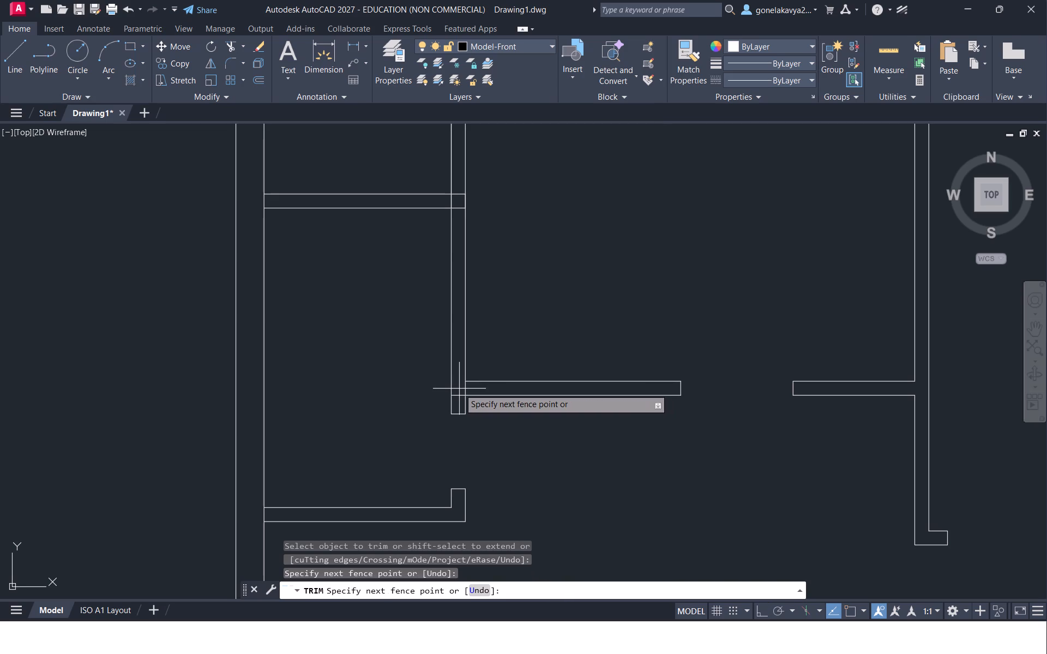
pyautogui.click(473, 389)
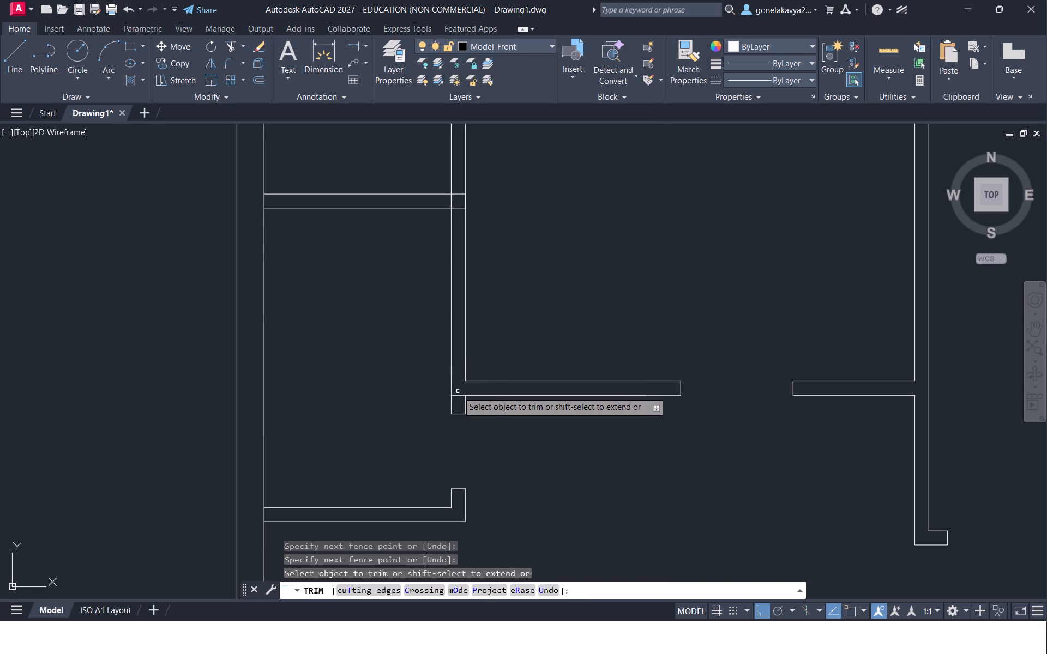
pyautogui.moveTo(459, 390); pyautogui.dragTo(459, 399)
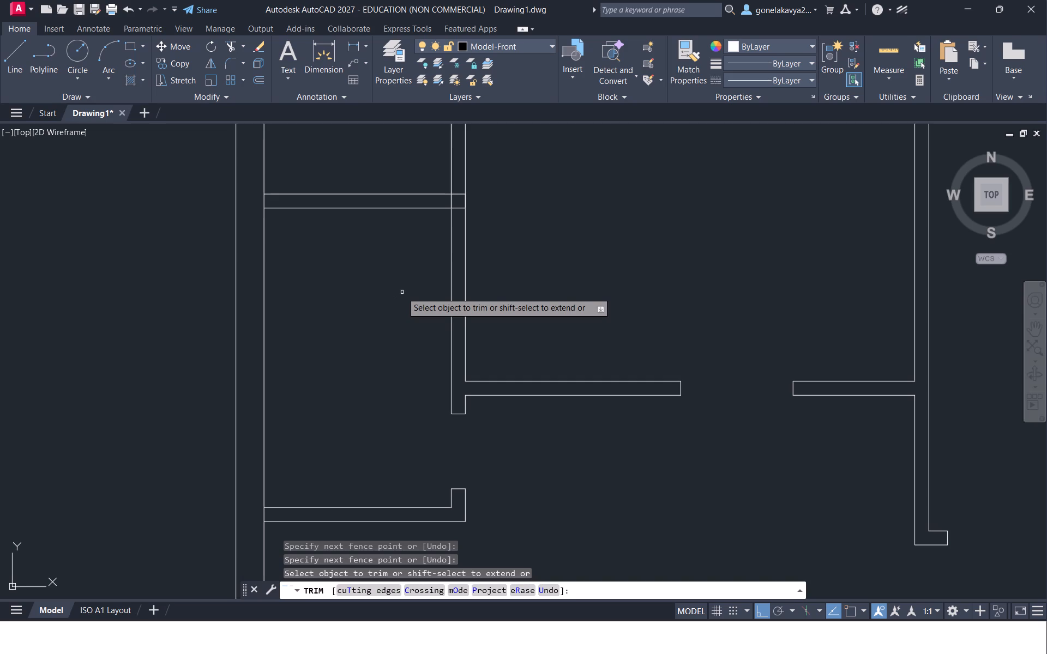
pyautogui.press('Escape')
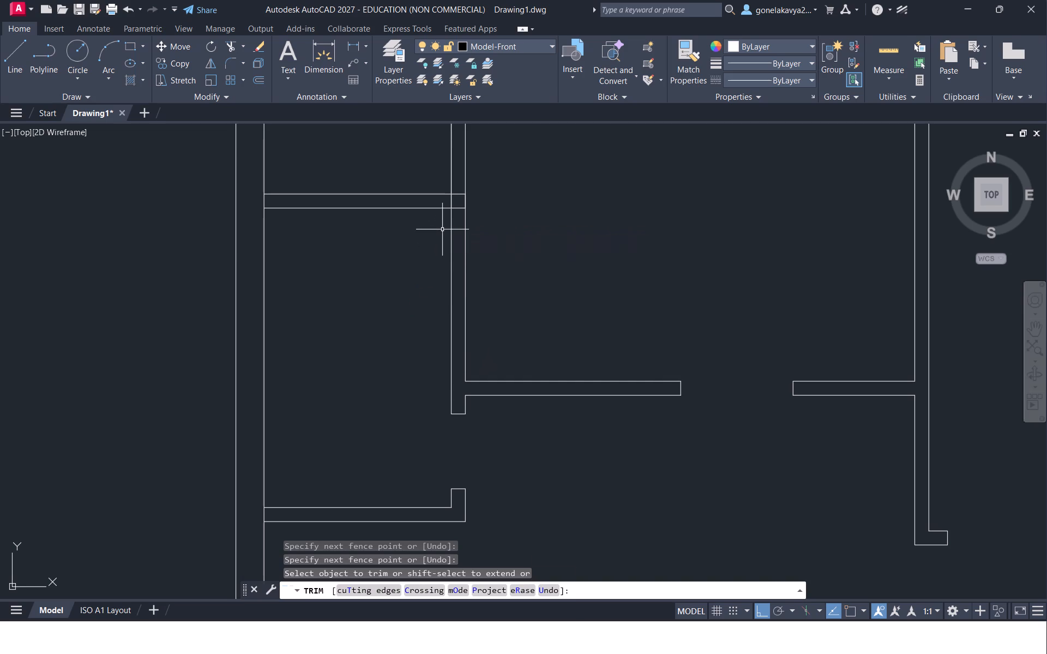
# Offset the upper line of the partition between the two left-hand rooms 3" upward.
pyautogui.press('o')
pyautogui.press('Return')
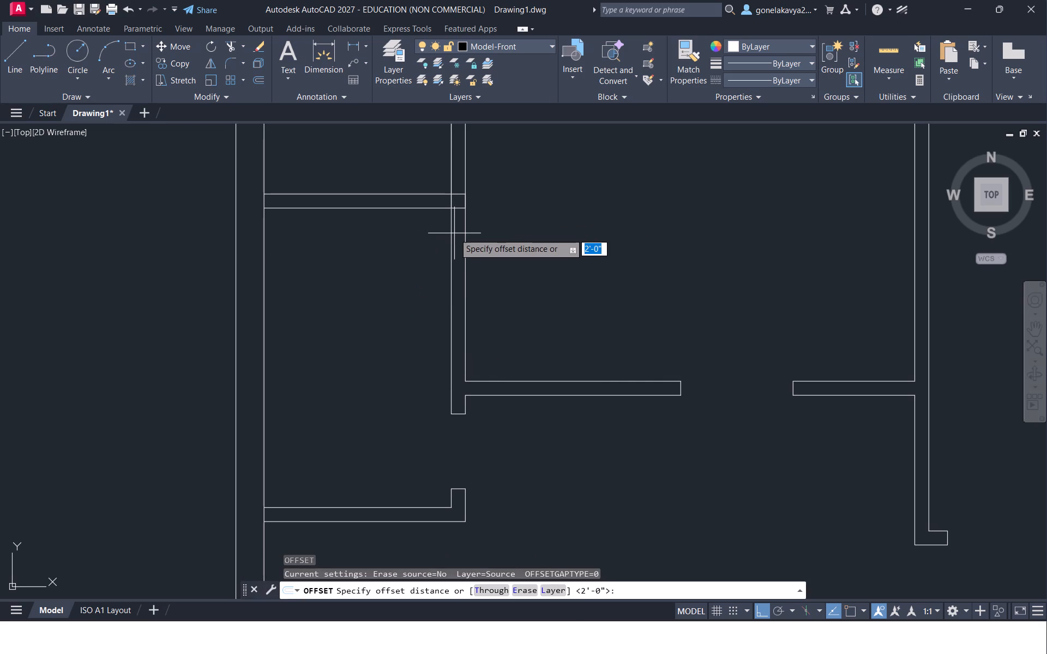
pyautogui.write('3"')
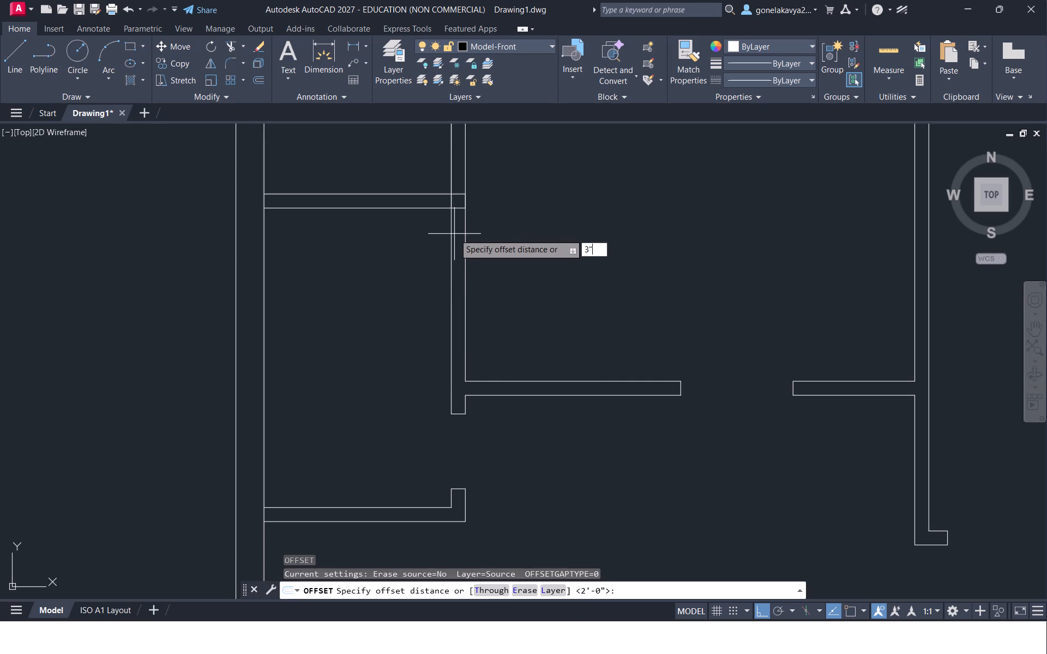
pyautogui.press('Return')
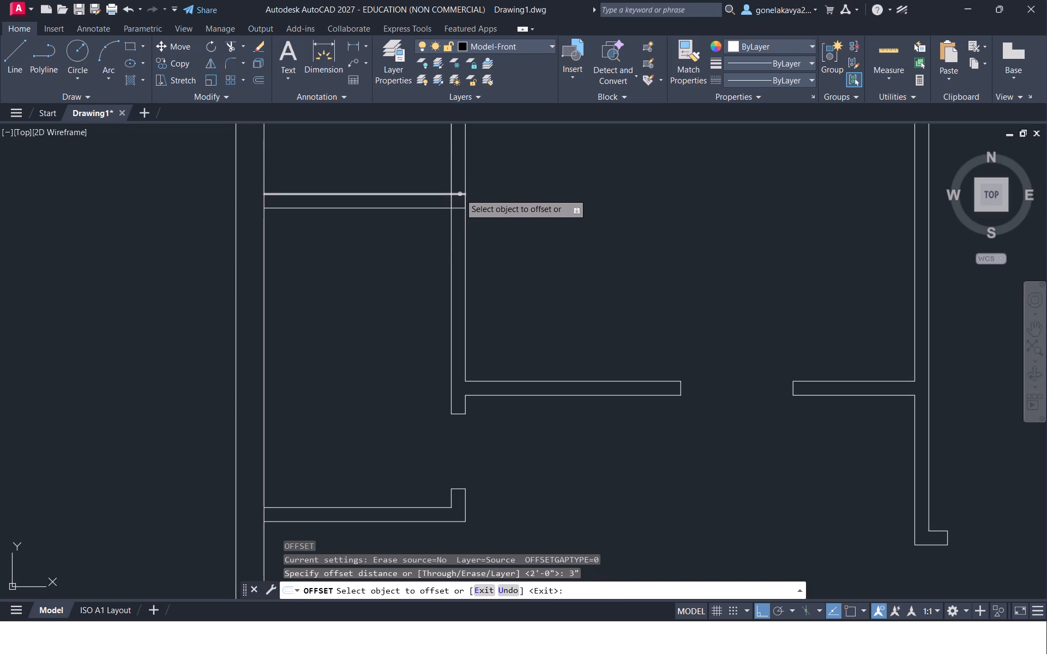
pyautogui.click(460, 193)
pyautogui.click(460, 193)
pyautogui.click(461, 176)
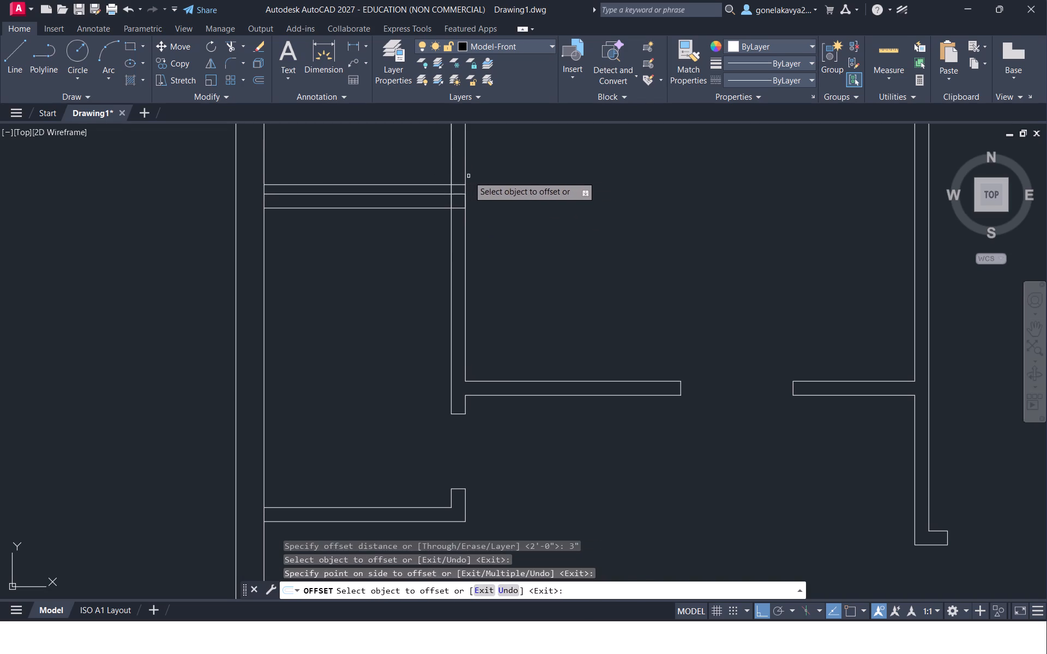
# Offset the new line above the partition between the two left-hand rooms upward by 2'.
pyautogui.write("2'")
pyautogui.press('Return')
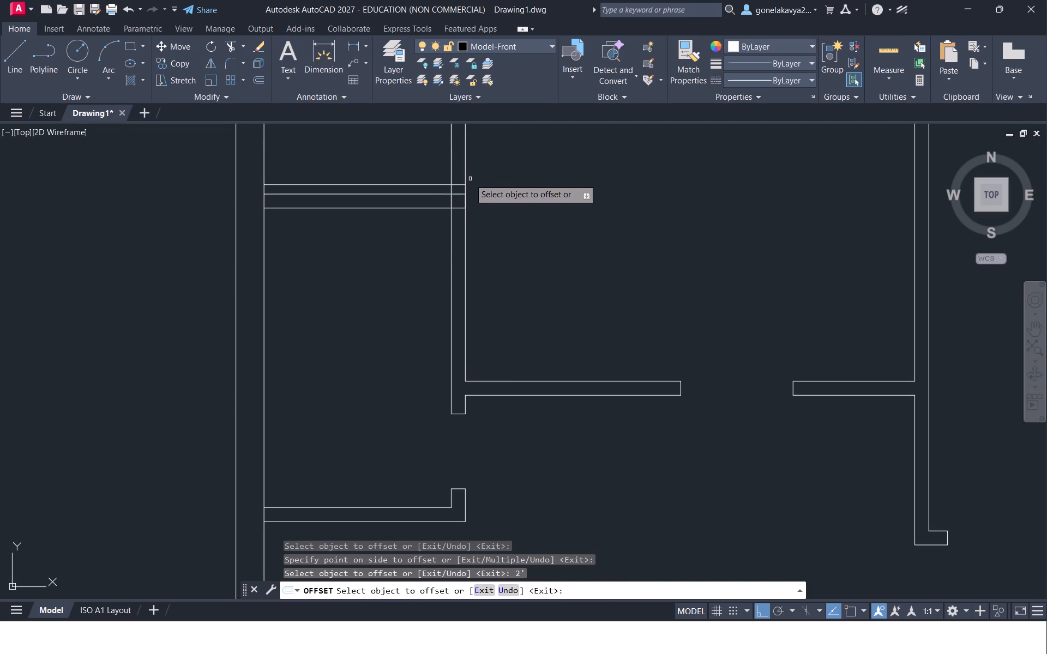
pyautogui.click(459, 184)
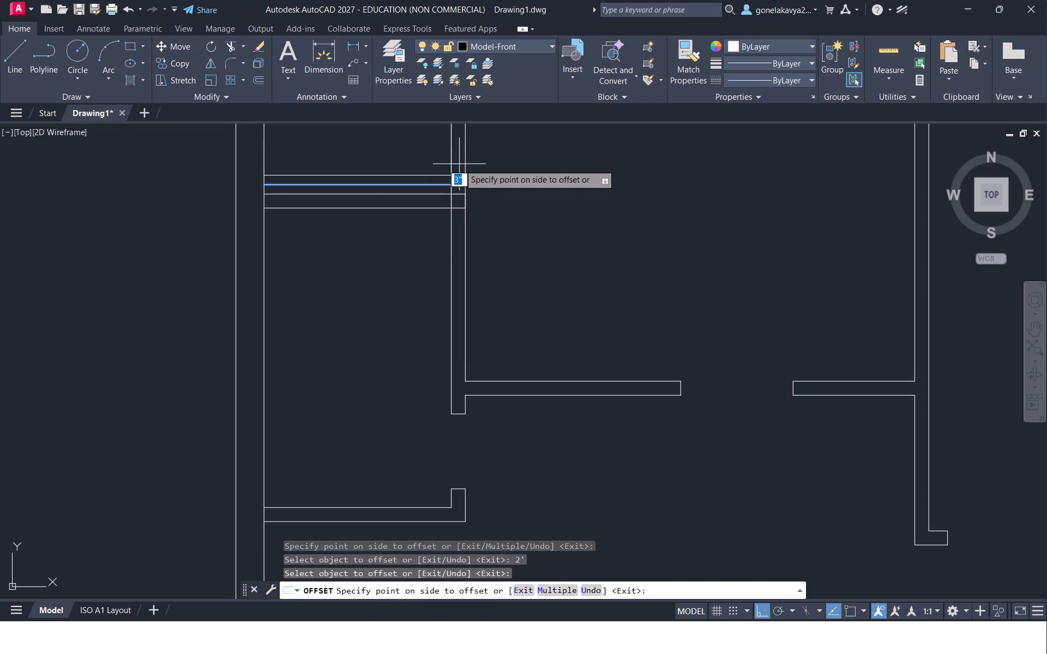
pyautogui.write("2'")
pyautogui.press('Return')
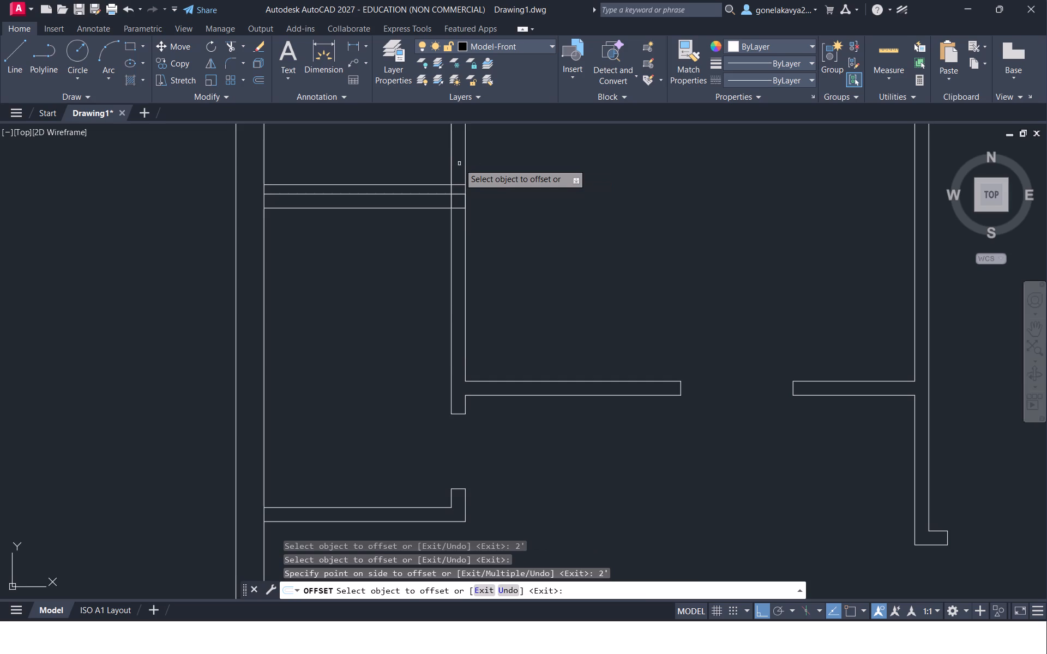
pyautogui.keyDown('ctrl'); pyautogui.scroll(-3, 459, 163); pyautogui.keyUp('ctrl')
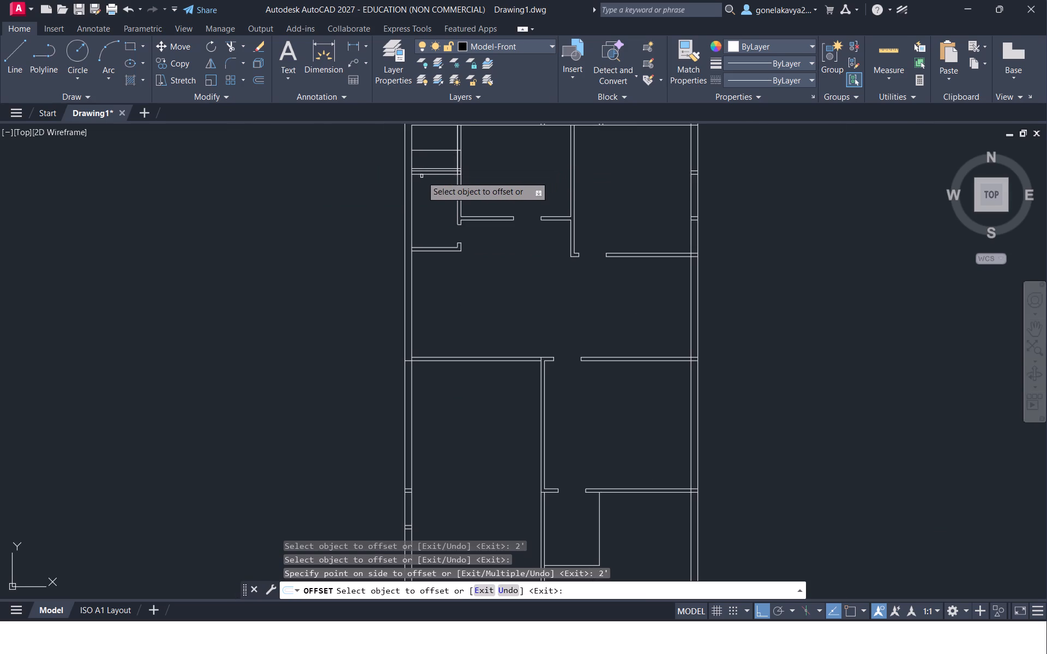
pyautogui.keyDown('ctrl'); pyautogui.scroll(3, 442, 148); pyautogui.keyUp('ctrl')
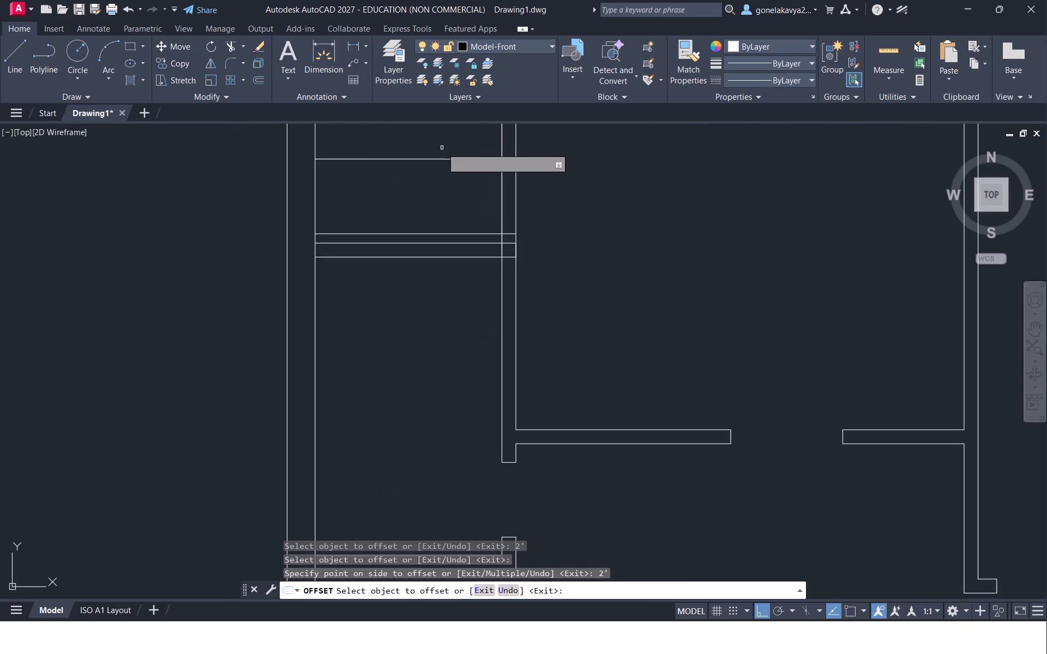
pyautogui.press('Escape')
# Trim the vertical partition between the two offset lines to cut a 2' door opening for the upper-left room, removing the excess line portions.
pyautogui.write('TR')
pyautogui.press('space')
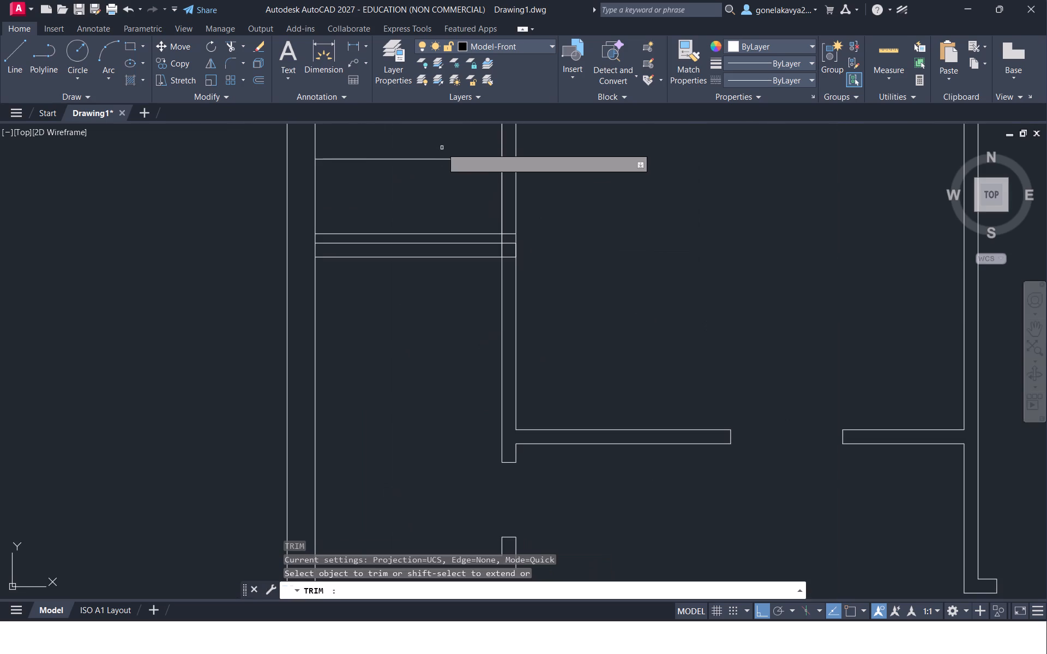
pyautogui.moveTo(442, 148); pyautogui.dragTo(443, 178)
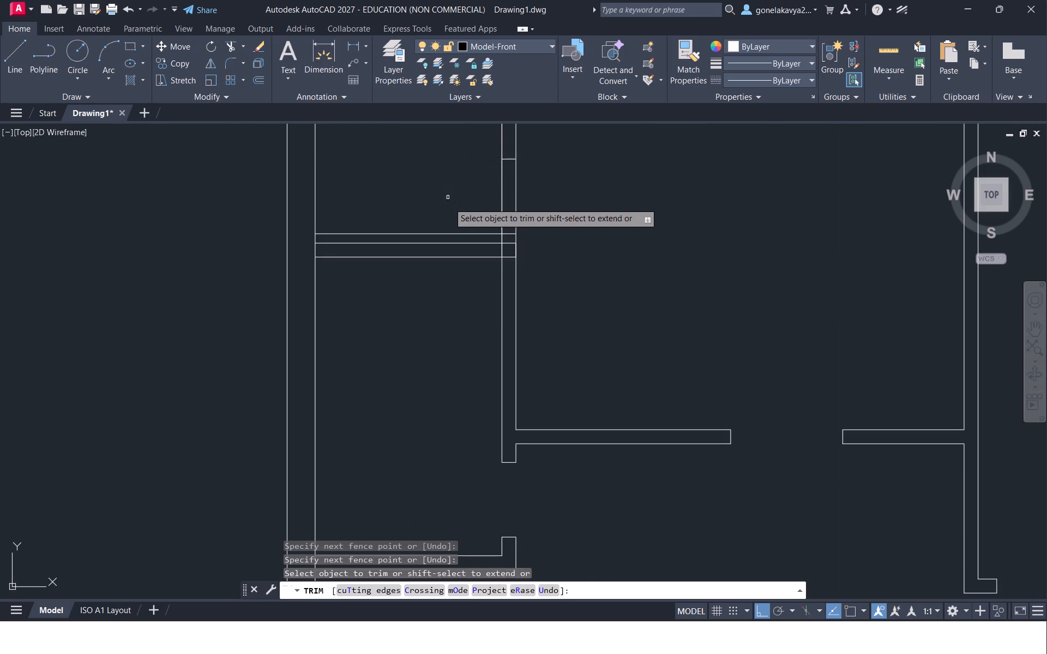
pyautogui.click(455, 234)
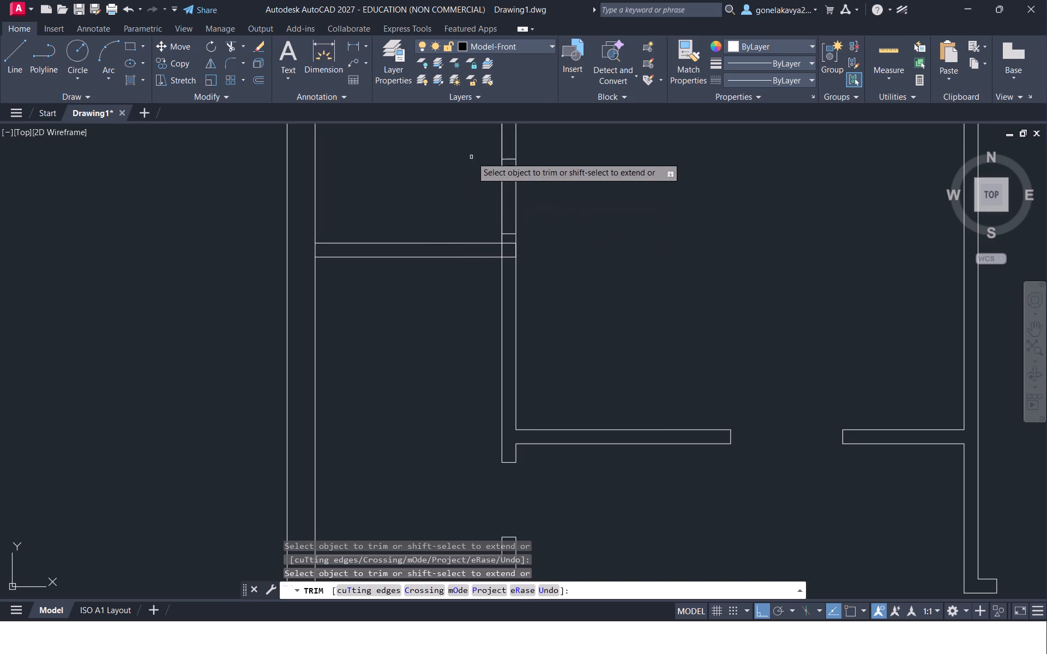
pyautogui.moveTo(493, 197); pyautogui.dragTo(538, 190)
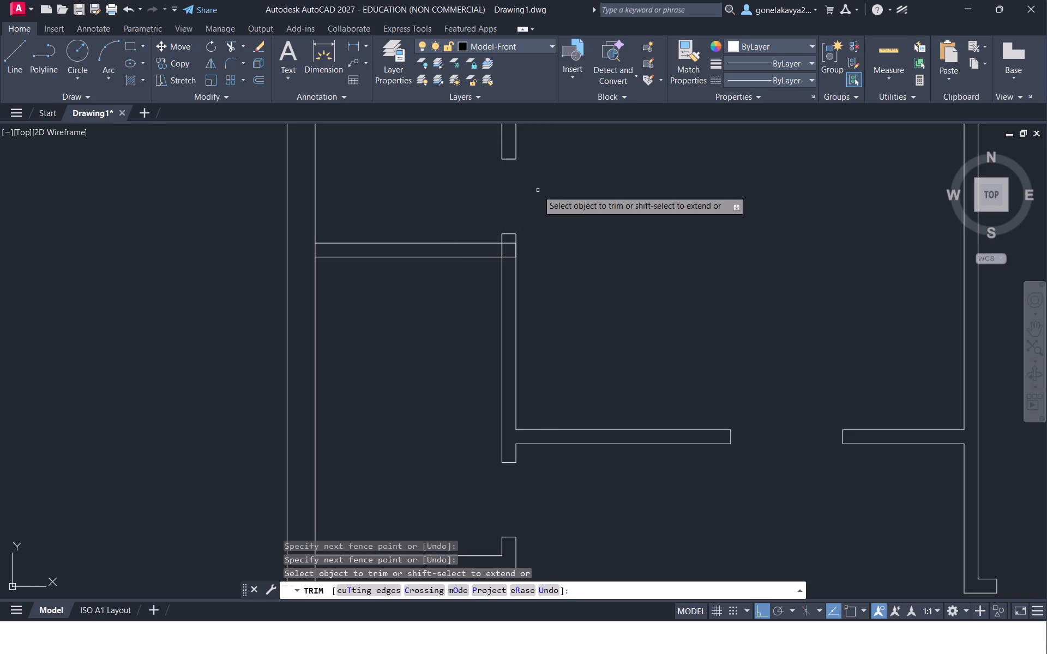
# Trim the crossing lines where the partition between the two left-hand rooms meets the vertical partition.
pyautogui.click(503, 251)
pyautogui.click(557, 227)
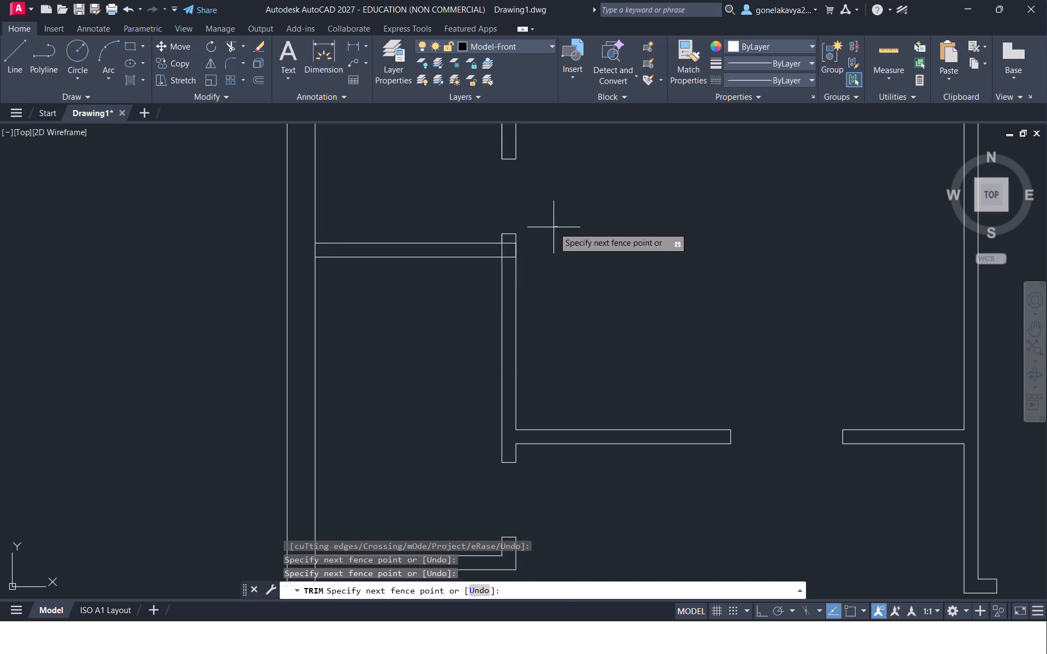
pyautogui.click(558, 270)
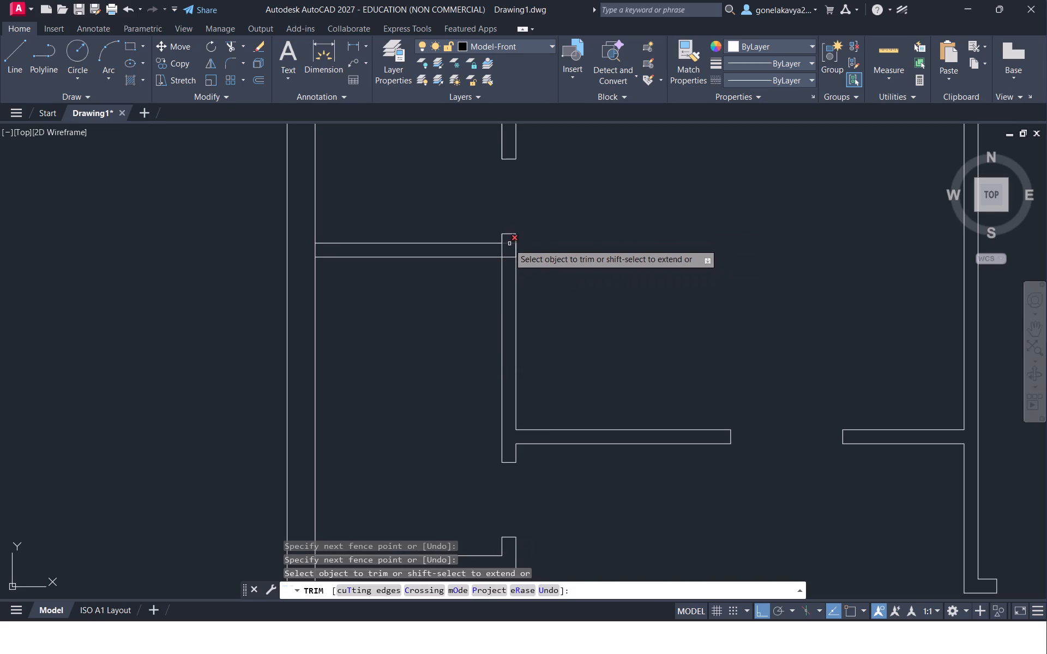
pyautogui.click(508, 244)
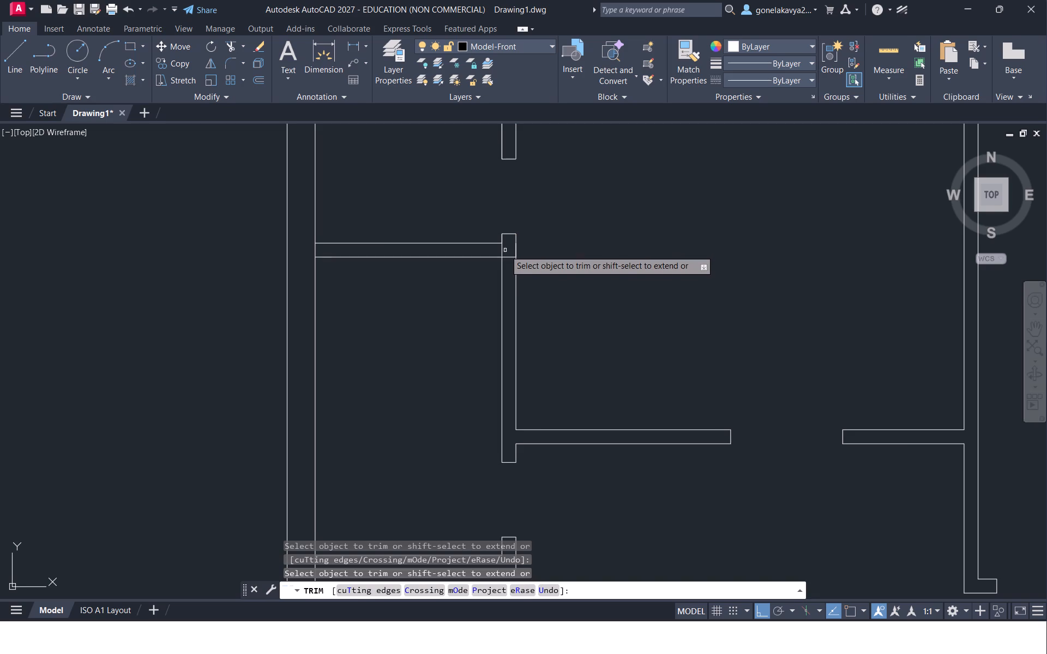
pyautogui.click(502, 250)
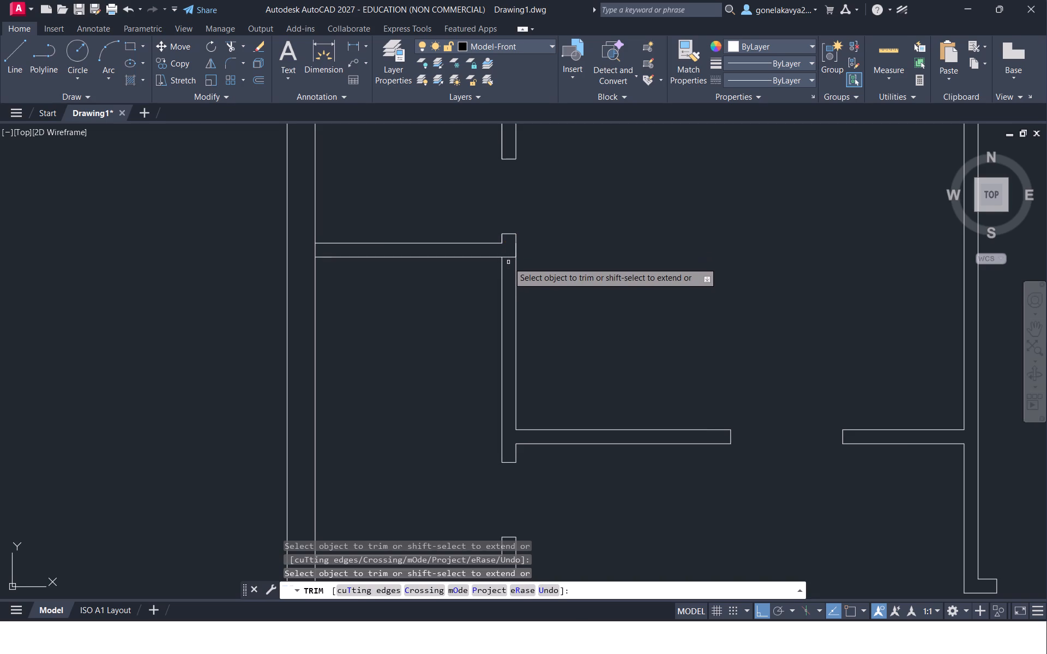
pyautogui.click(508, 259)
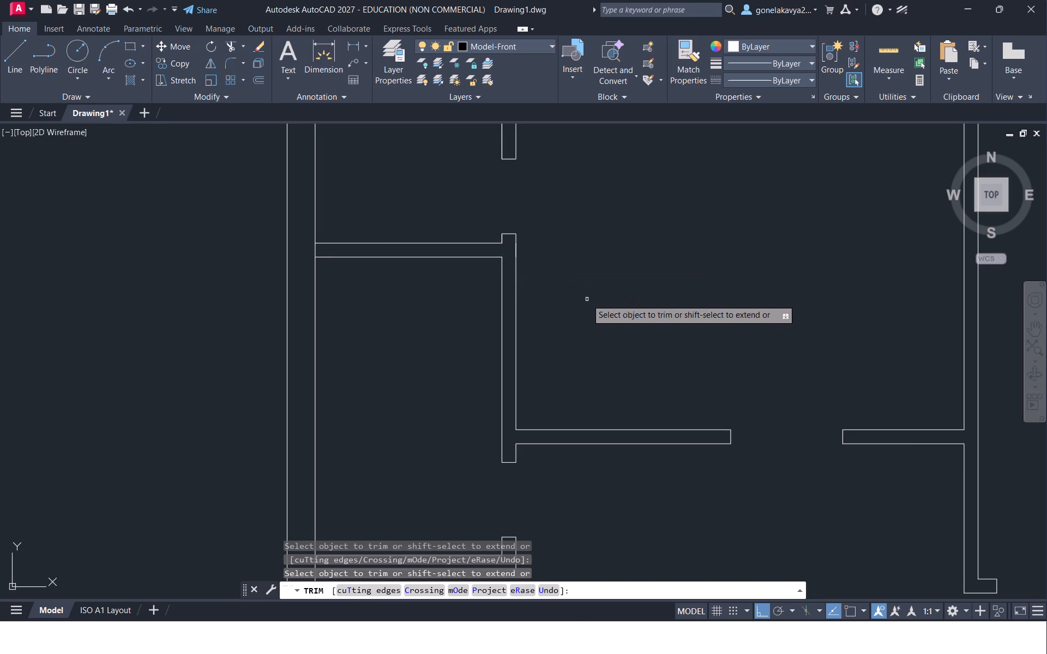
# Trim the outer walls' inner lines where the upper-left room's vertical partition meets the top wall and its bottom partition meets the left wall.
pyautogui.keyDown('ctrl'); pyautogui.scroll(-2, 587, 299); pyautogui.keyUp('ctrl')
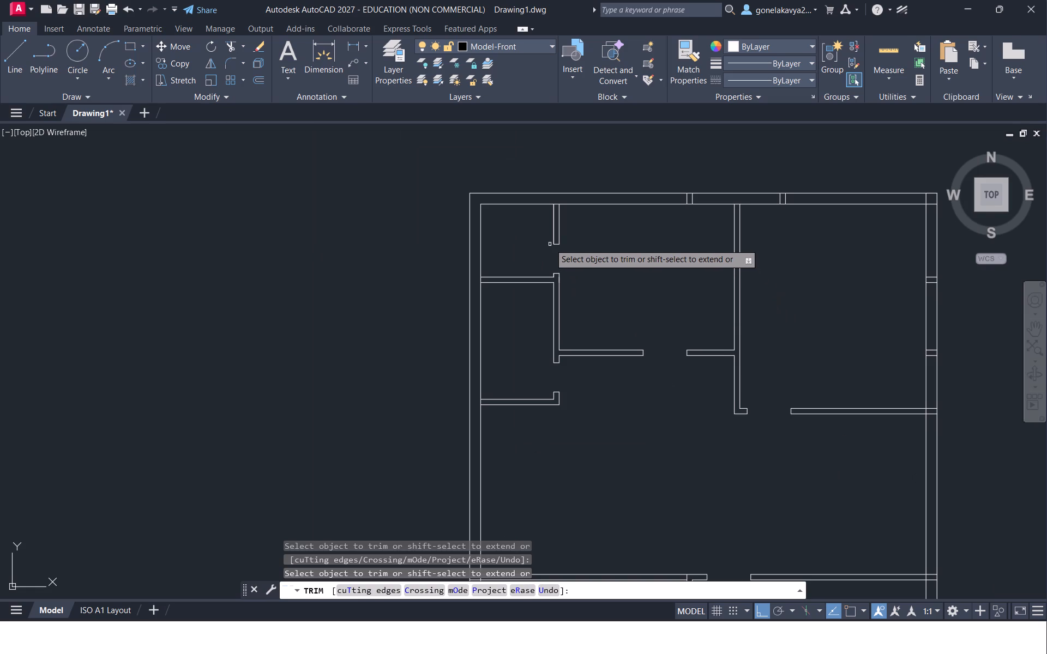
pyautogui.keyDown('ctrl'); pyautogui.scroll(3, 552, 224); pyautogui.keyUp('ctrl')
pyautogui.hscroll(-1, 552, 224)
pyautogui.hscroll(2, 552, 224)
pyautogui.hscroll(-1, 552, 224)
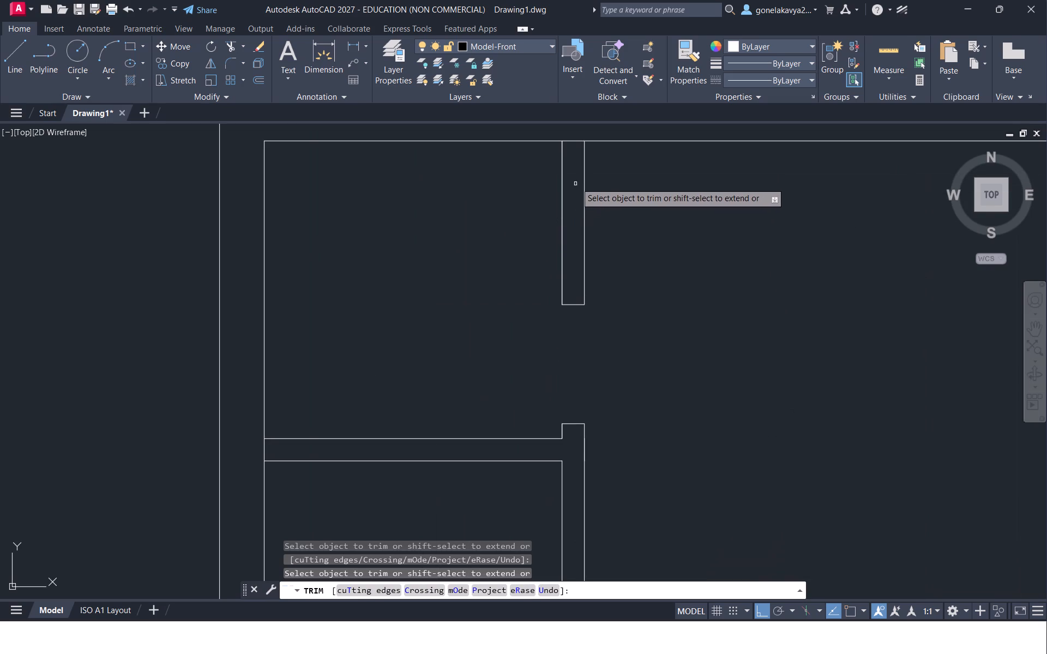
pyautogui.click(575, 141)
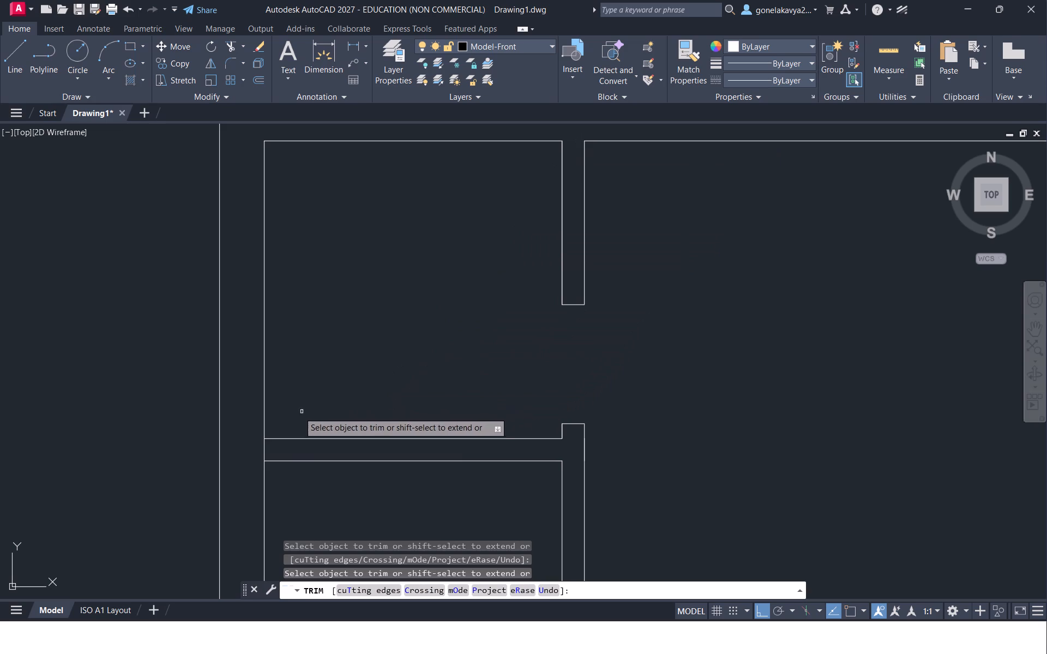
pyautogui.click(264, 450)
# Trim both pairs of short stub lines across the top outer wall and open its inner line at the upper middle room's right-hand partition.
pyautogui.keyDown('ctrl'); pyautogui.scroll(-3, 560, 378); pyautogui.keyUp('ctrl')
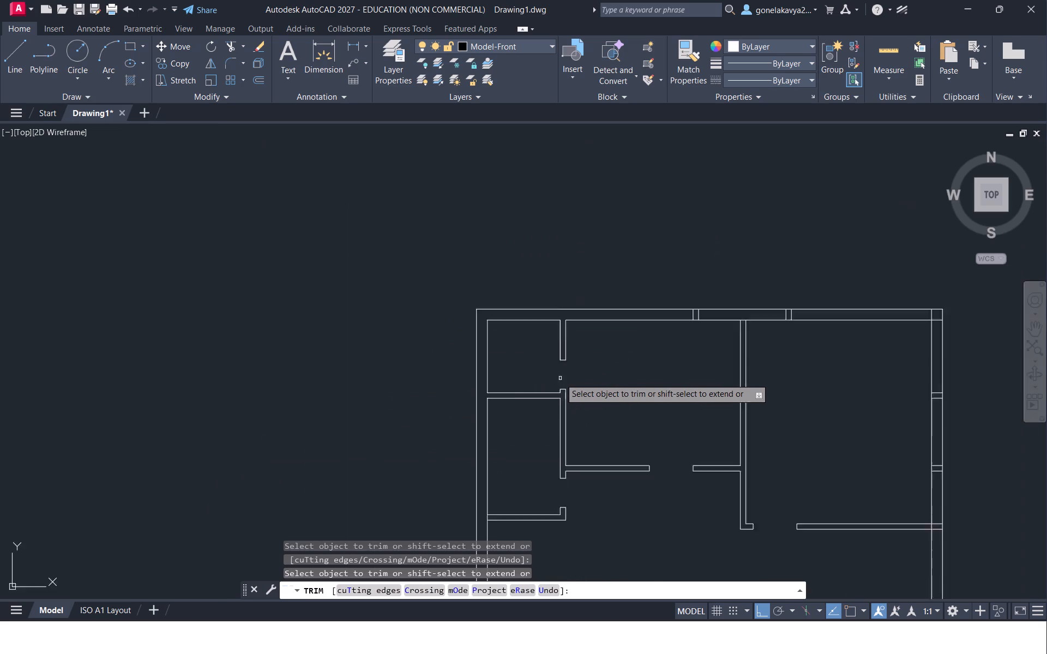
pyautogui.keyDown('ctrl'); pyautogui.scroll(-2, 560, 378); pyautogui.keyUp('ctrl')
pyautogui.hscroll(-1, 560, 378)
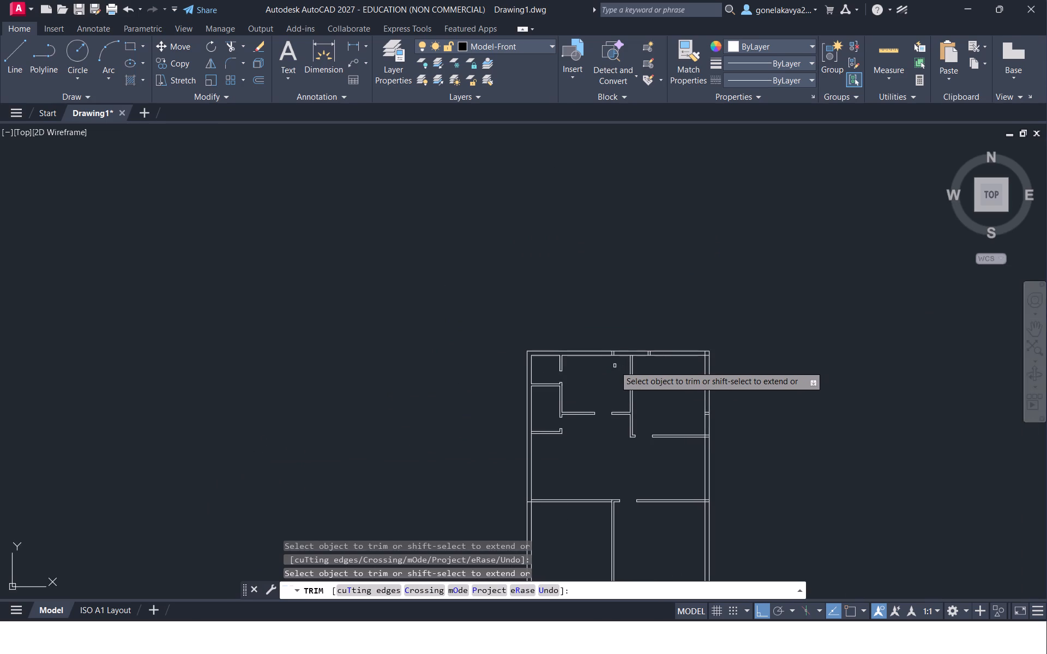
pyautogui.keyDown('ctrl'); pyautogui.scroll(4, 615, 366); pyautogui.keyUp('ctrl')
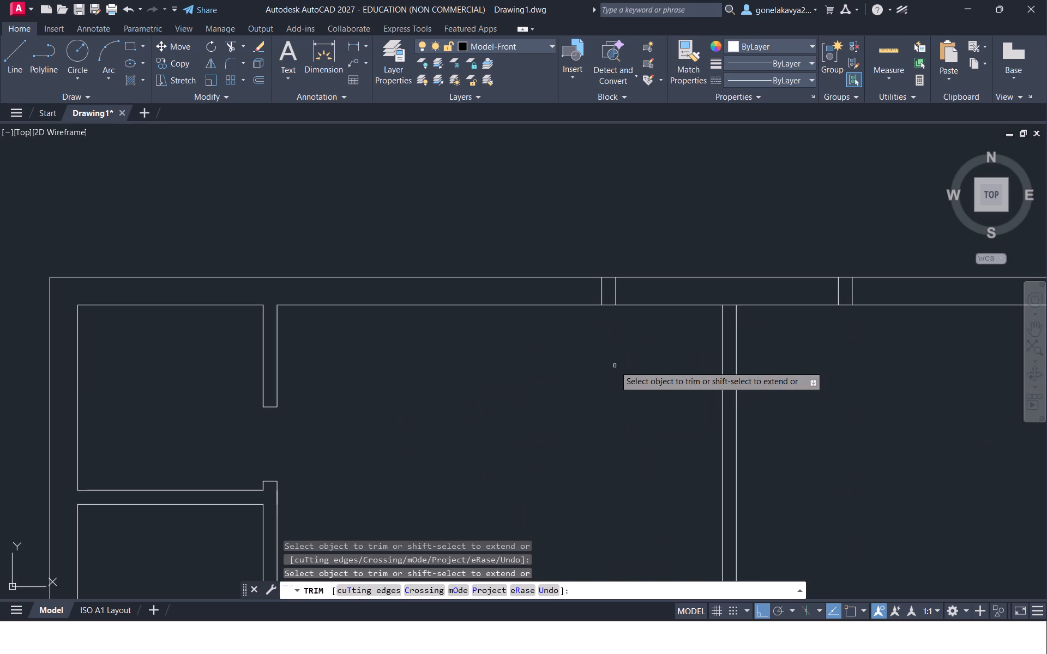
pyautogui.click(614, 292)
pyautogui.click(599, 294)
pyautogui.click(627, 290)
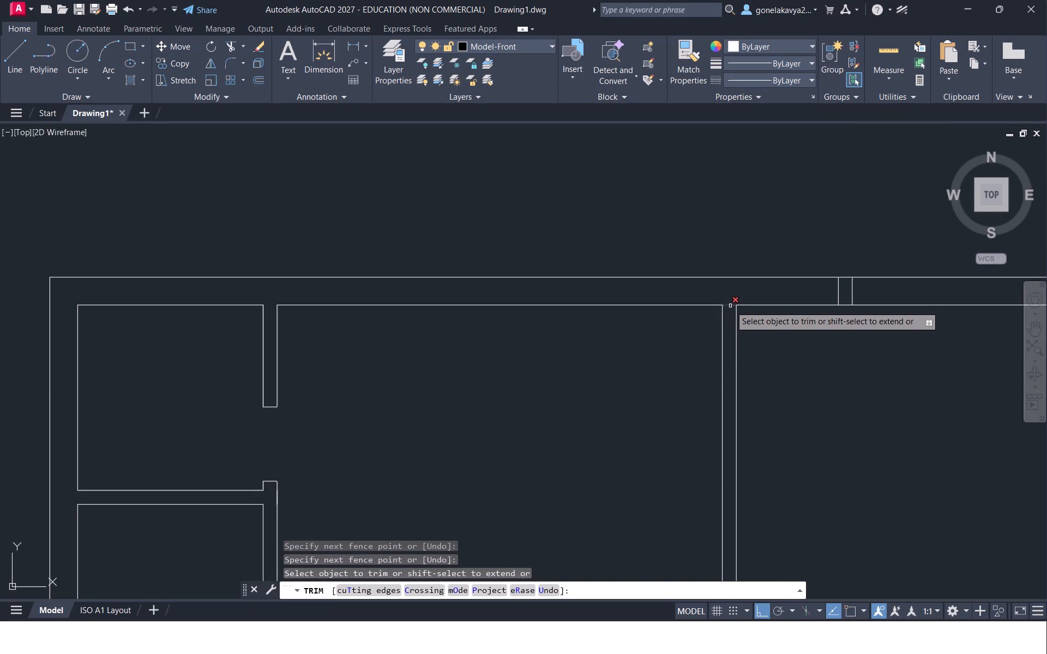
pyautogui.click(730, 305)
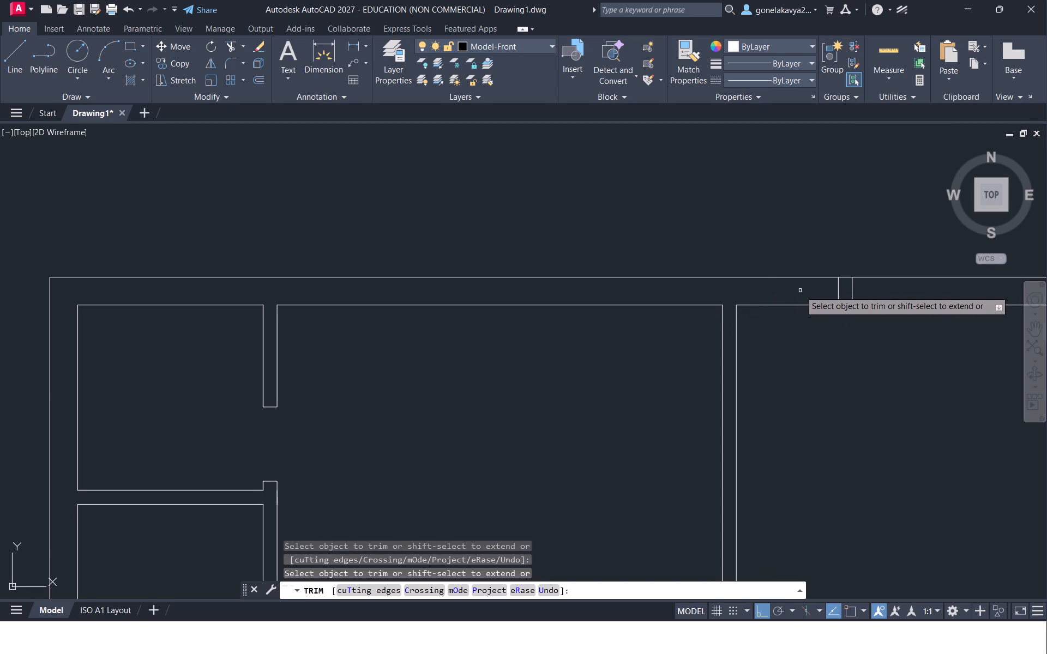
pyautogui.moveTo(862, 286); pyautogui.dragTo(832, 292)
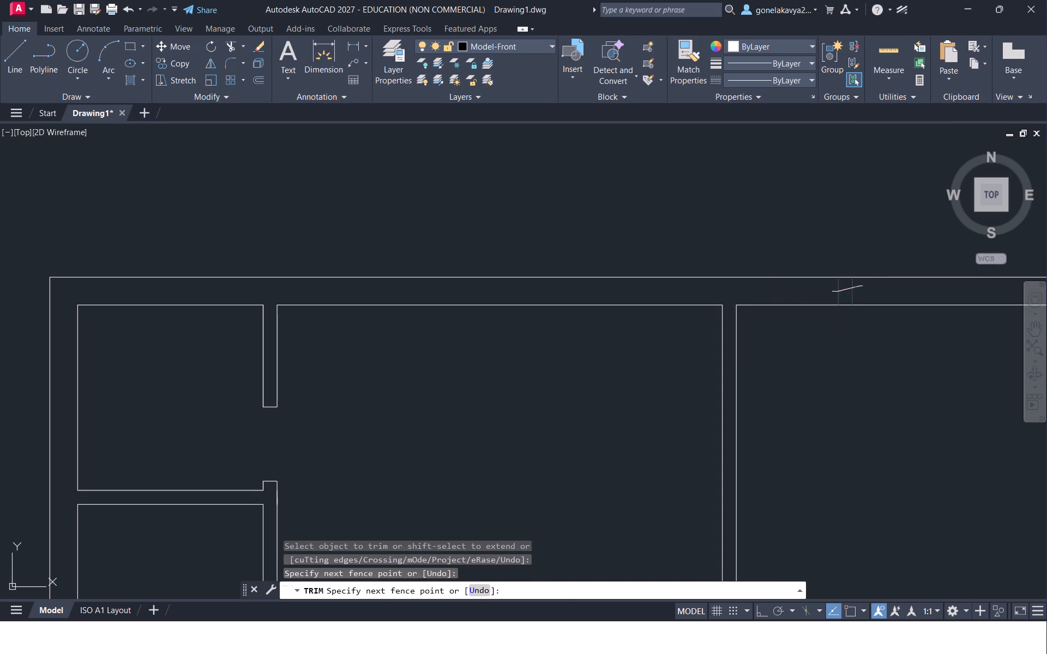
# Trim the crossing lines at the top-right outer wall corner and the pair of stub lines across the right wall below it.
pyautogui.keyDown('ctrl'); pyautogui.scroll(-3, 865, 344); pyautogui.keyUp('ctrl')
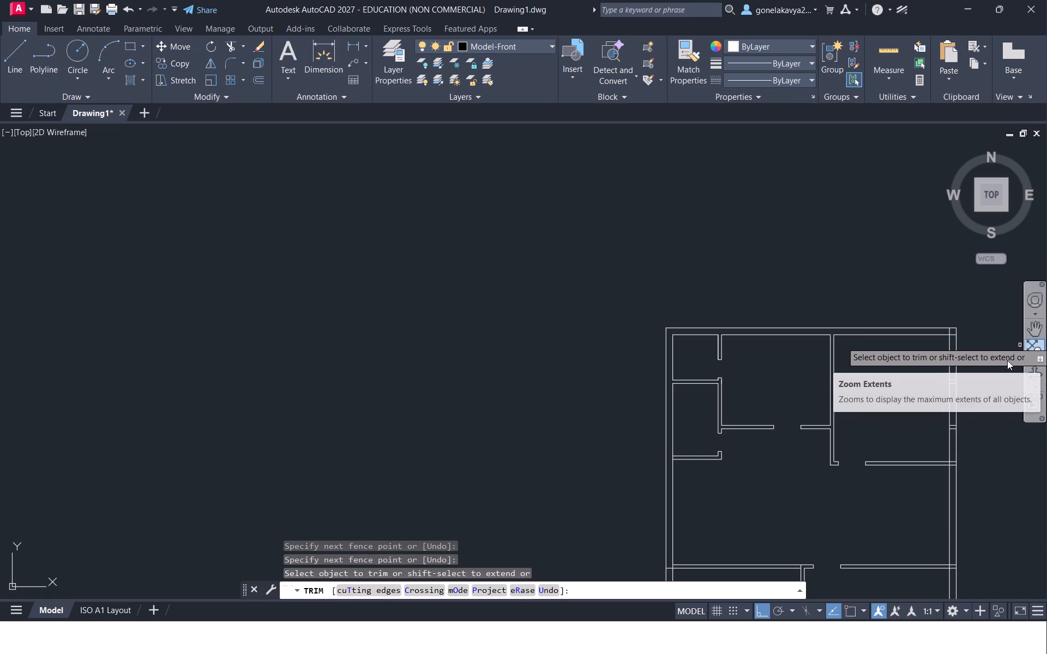
pyautogui.keyDown('ctrl'); pyautogui.scroll(3, 1007, 360); pyautogui.keyUp('ctrl')
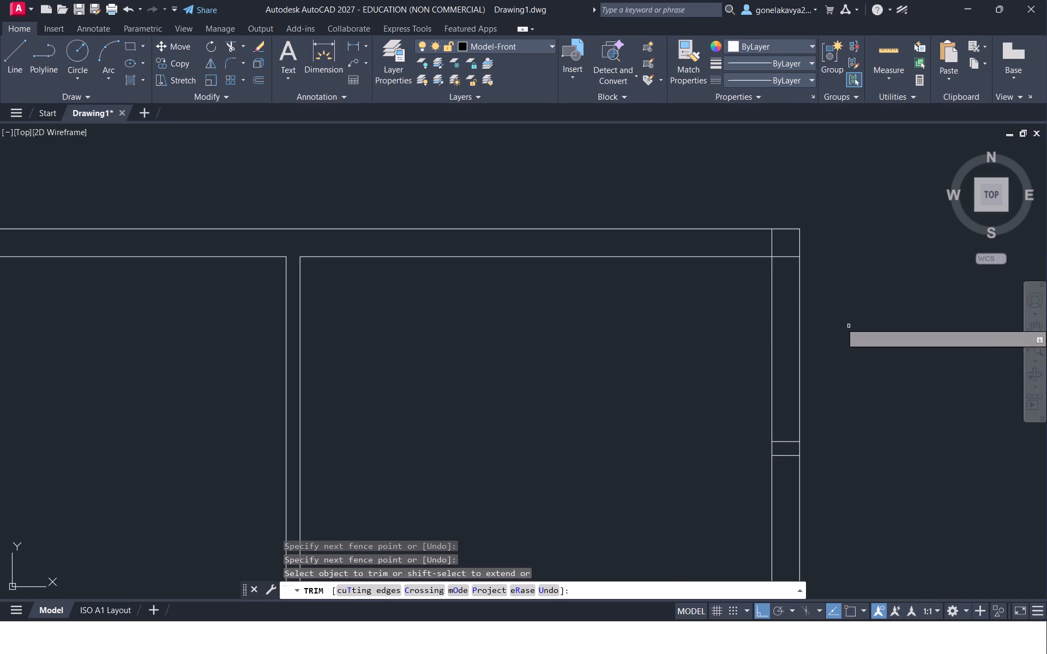
pyautogui.click(785, 262)
pyautogui.click(772, 240)
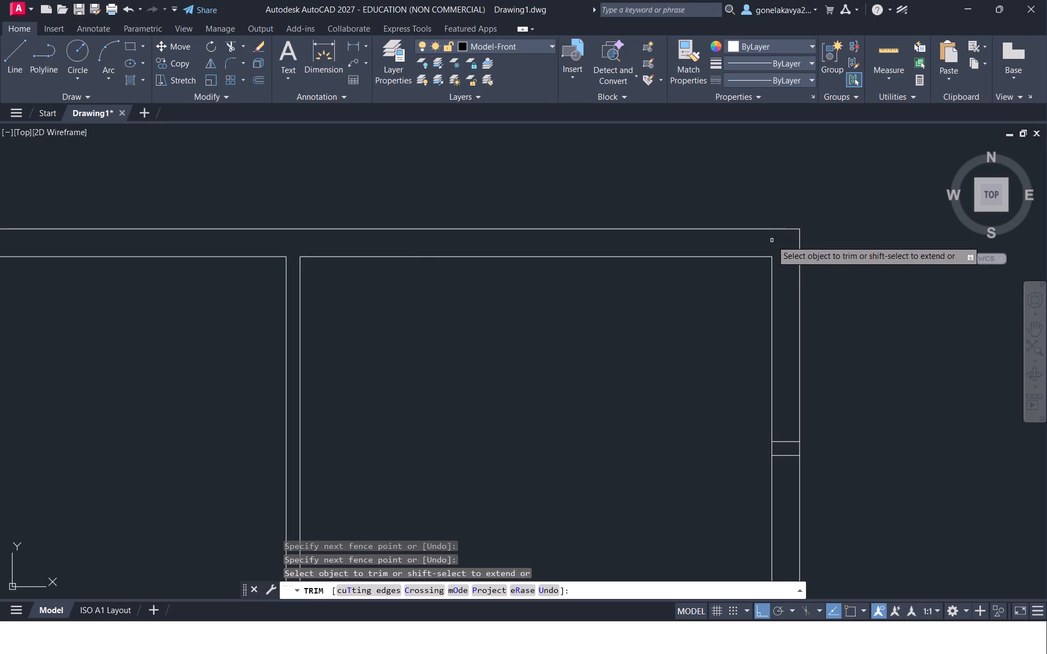
pyautogui.click(787, 455)
pyautogui.click(787, 442)
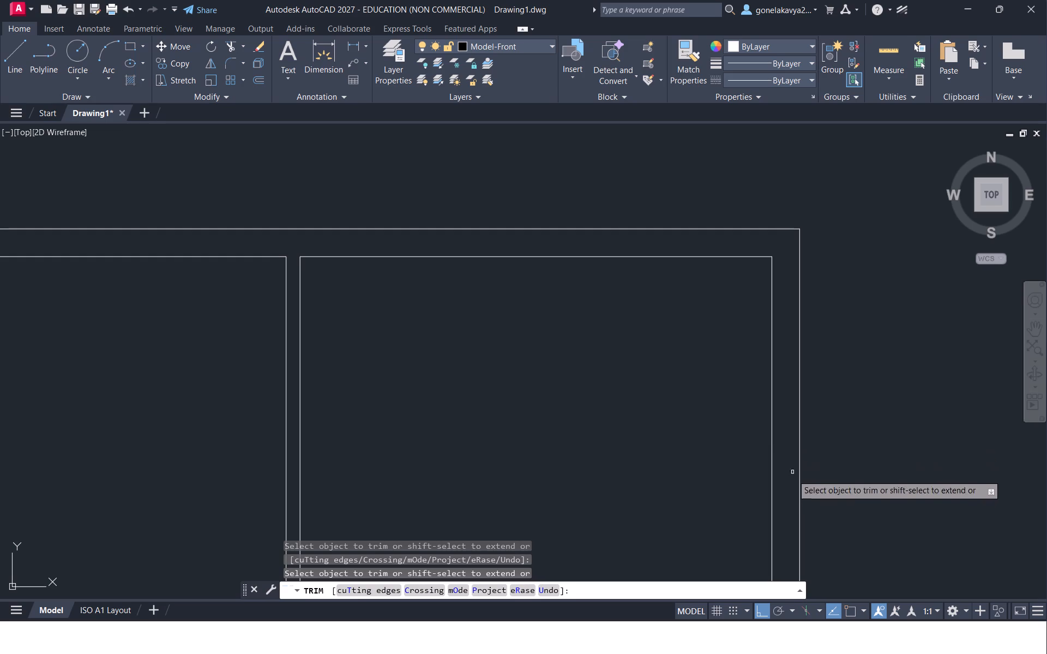
# Trim the crossing lines where the upper-right room's bottom partition meets the right outer wall, plus the stub lines across that wall just above.
pyautogui.keyDown('ctrl'); pyautogui.scroll(-3, 790, 482); pyautogui.keyUp('ctrl')
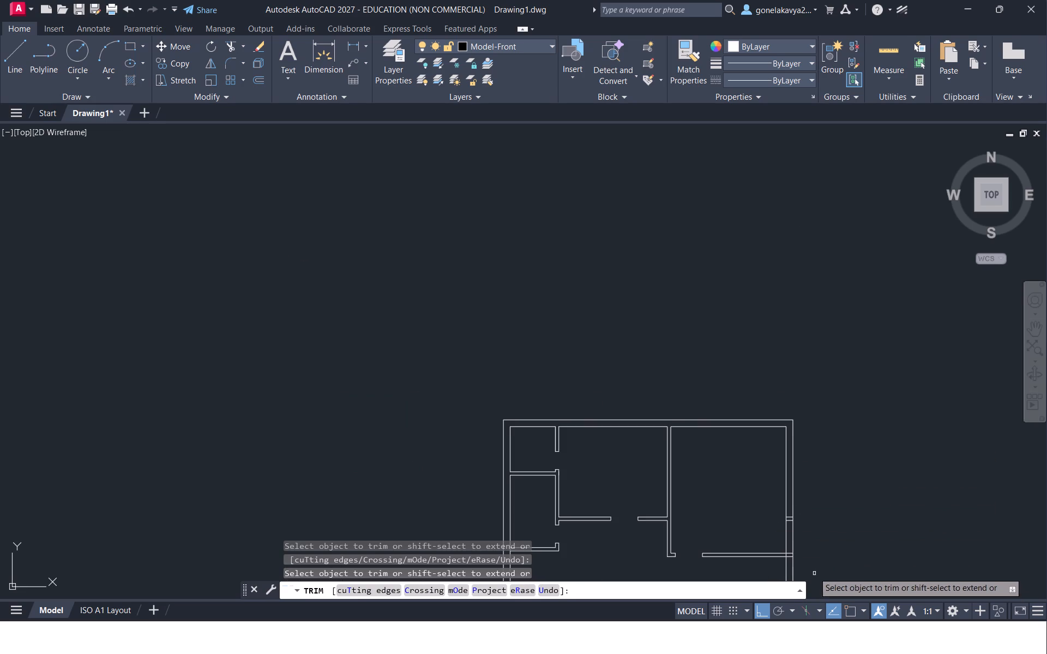
pyautogui.keyDown('ctrl'); pyautogui.scroll(3, 813, 569); pyautogui.keyUp('ctrl')
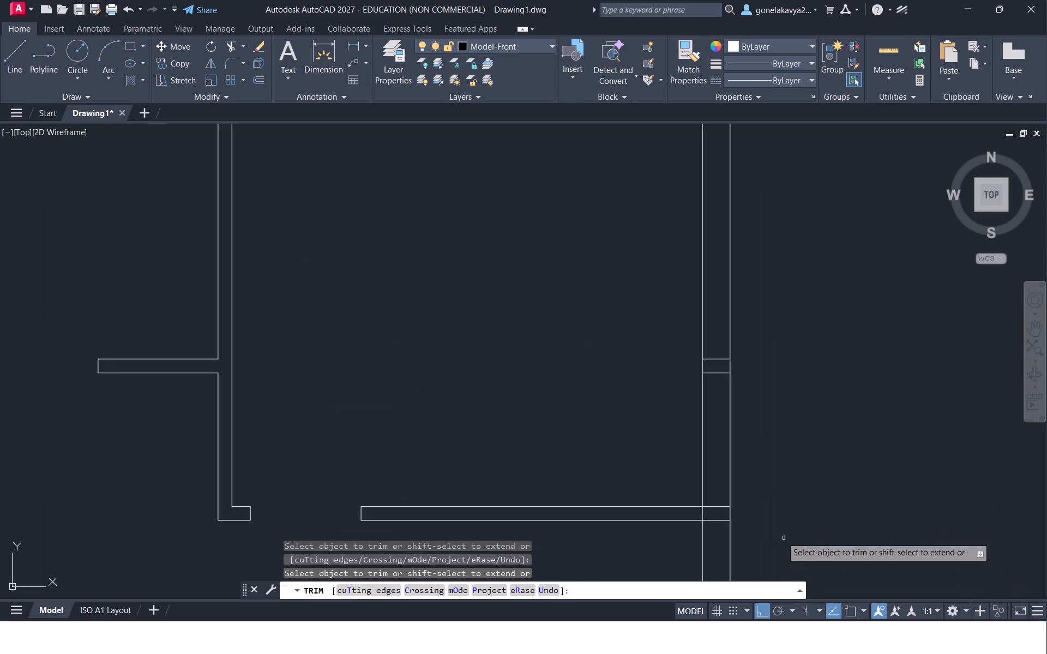
pyautogui.click(717, 521)
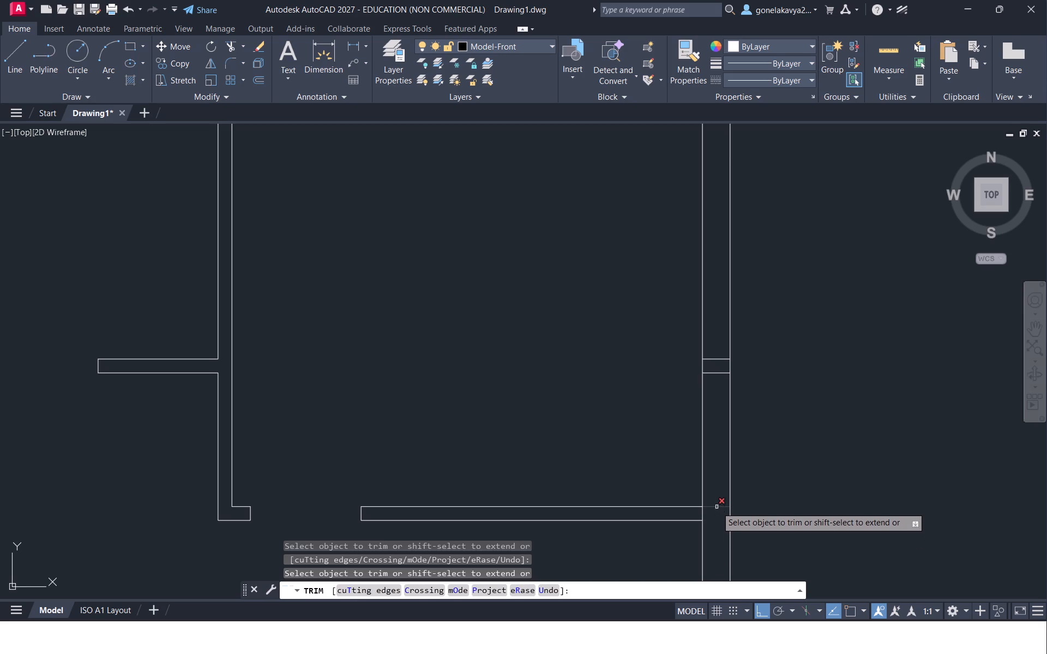
pyautogui.click(717, 507)
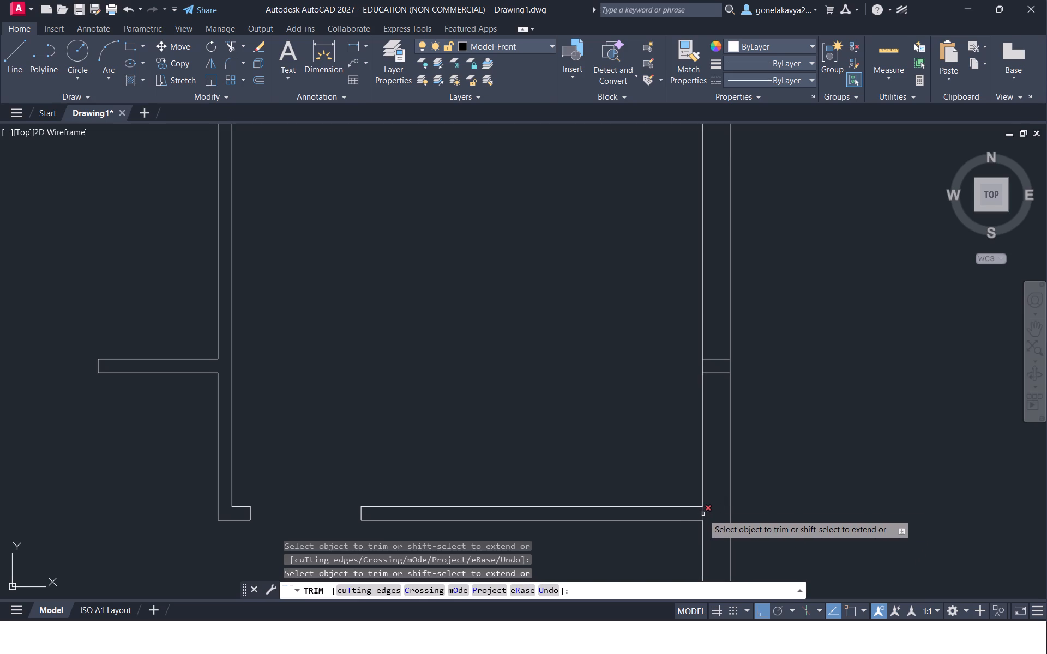
pyautogui.click(703, 514)
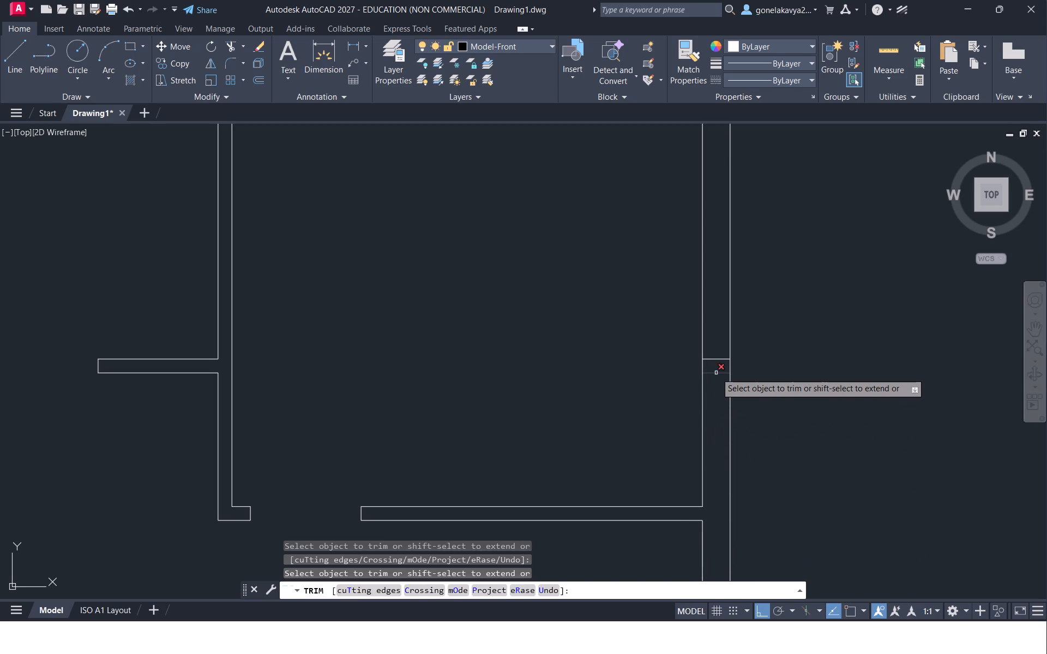
pyautogui.click(716, 373)
pyautogui.click(718, 361)
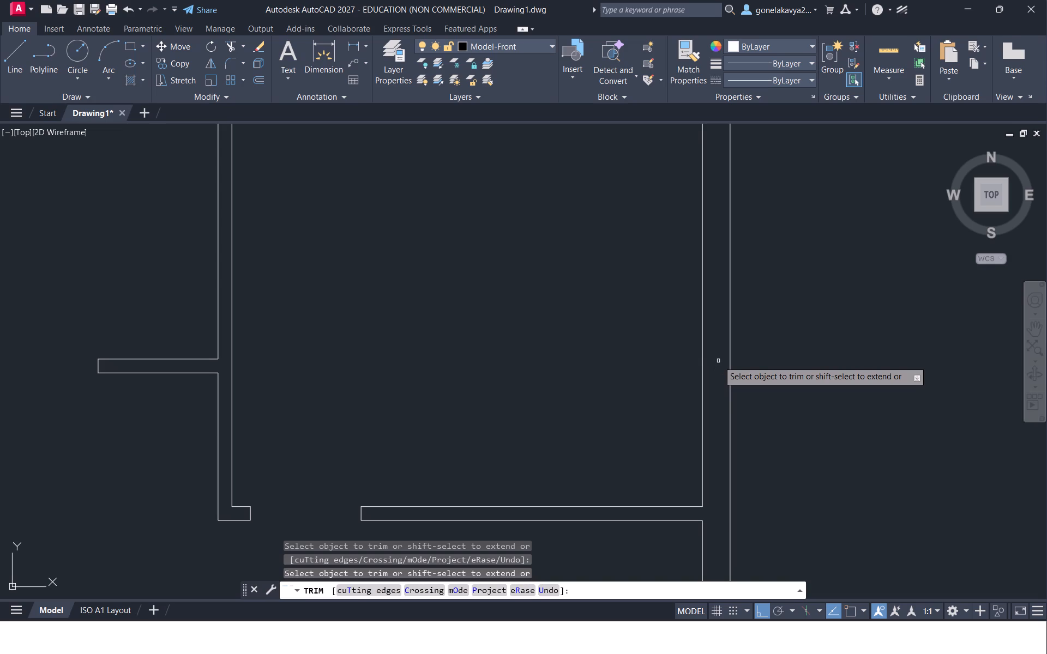
# Trim the crossing lines where the lower horizontal partition meets the right outer wall.
pyautogui.keyDown('ctrl'); pyautogui.scroll(-3, 733, 489); pyautogui.keyUp('ctrl')
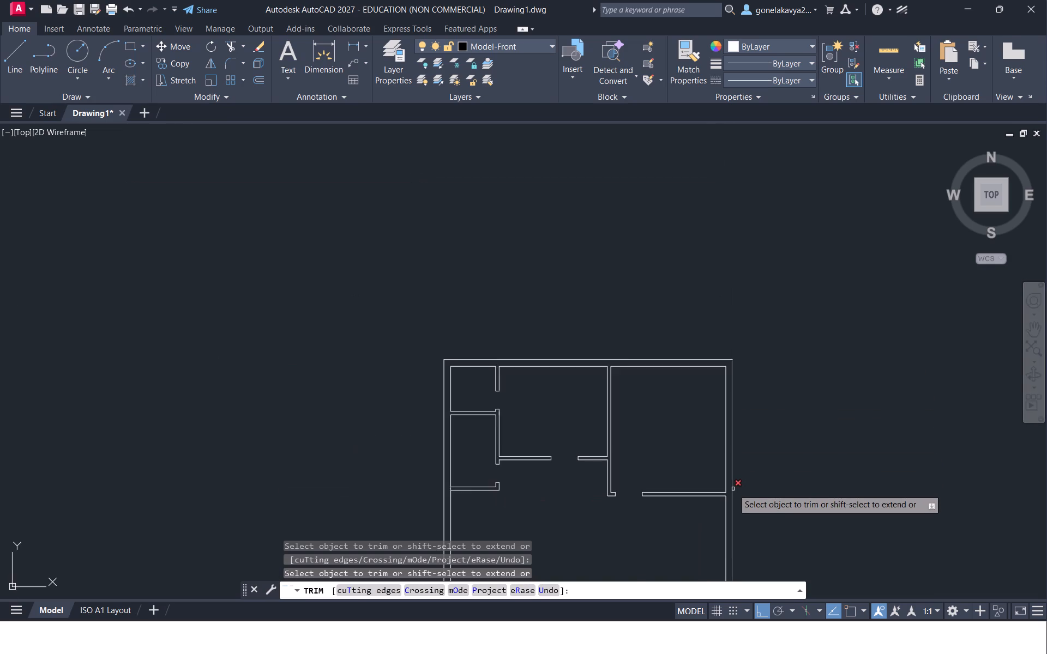
pyautogui.keyDown('ctrl'); pyautogui.scroll(-1, 733, 489); pyautogui.keyUp('ctrl')
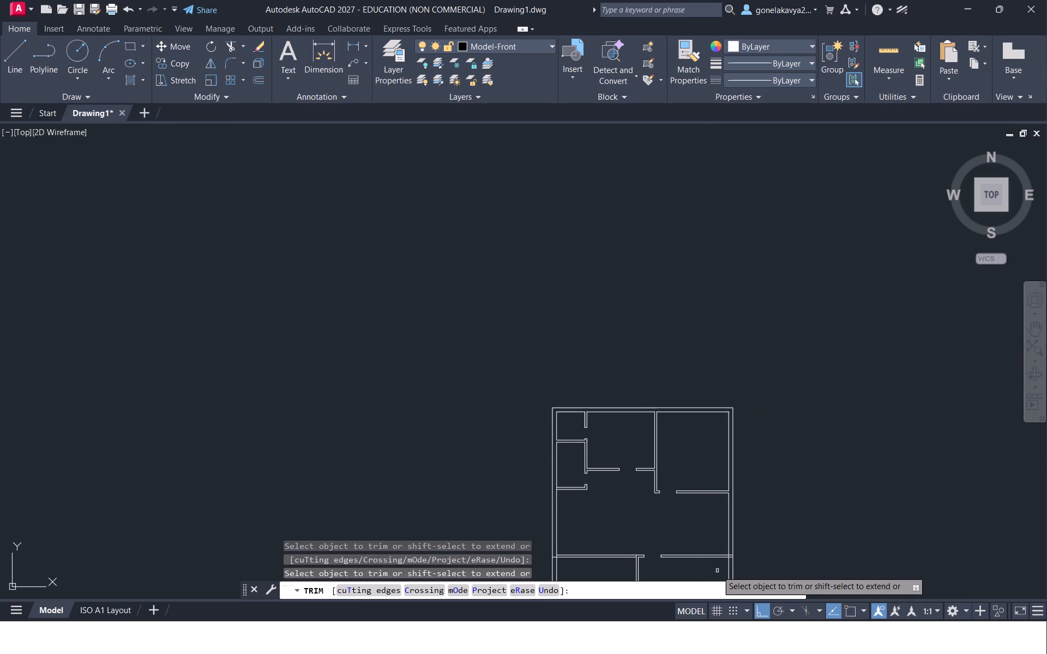
pyautogui.keyDown('ctrl'); pyautogui.scroll(5, 717, 571); pyautogui.keyUp('ctrl')
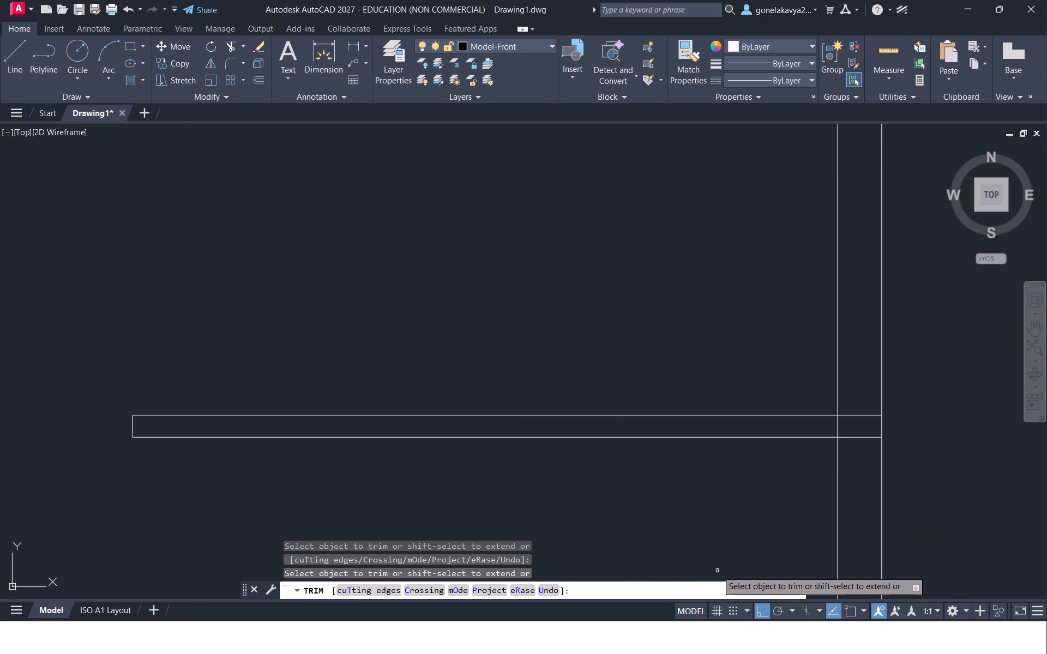
pyautogui.click(837, 428)
pyautogui.moveTo(865, 417); pyautogui.dragTo(867, 432)
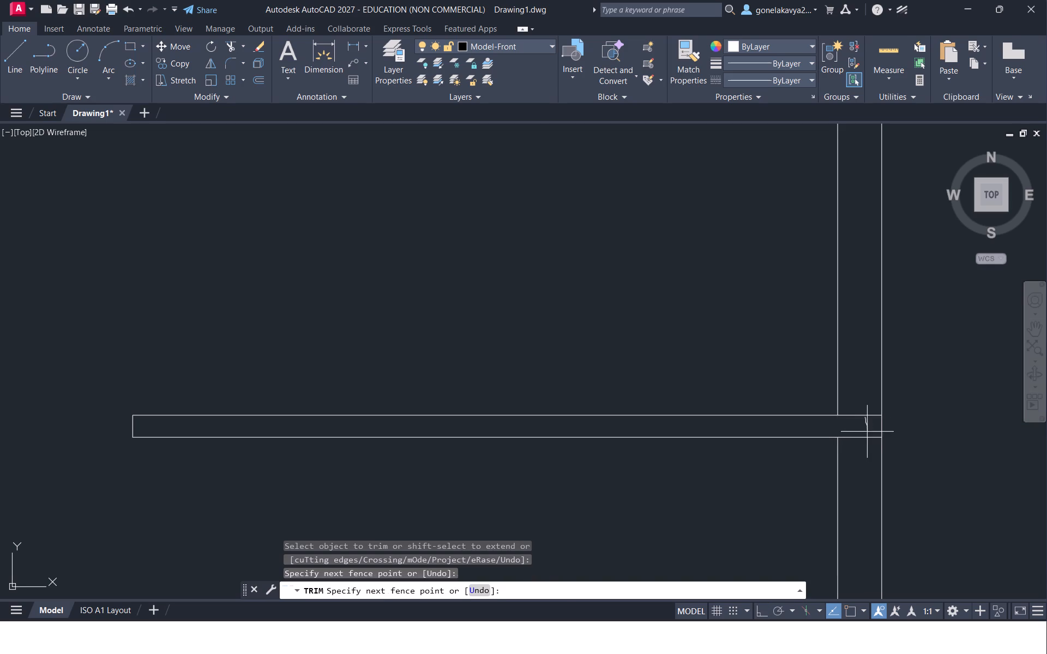
pyautogui.moveTo(867, 432); pyautogui.dragTo(868, 454)
pyautogui.moveTo(863, 417); pyautogui.dragTo(861, 404)
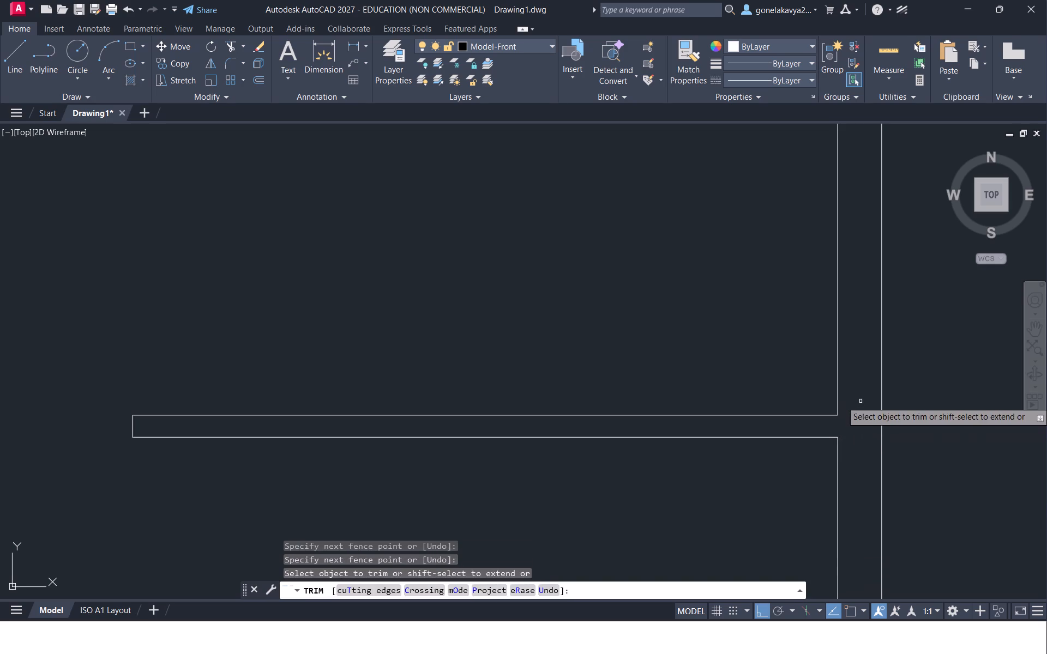
# Trim the lower vertical partition's left line where it crosses the lower horizontal partition.
pyautogui.keyDown('ctrl'); pyautogui.scroll(-3, 854, 465); pyautogui.keyUp('ctrl')
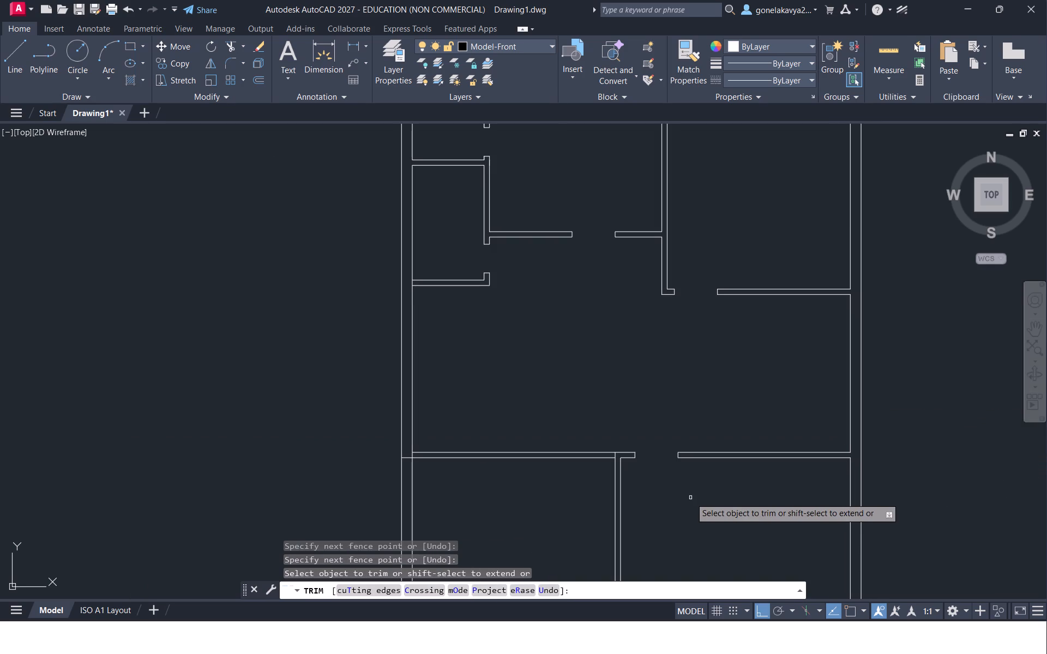
pyautogui.hscroll(2, 690, 498)
pyautogui.keyDown('ctrl'); pyautogui.scroll(2, 597, 514); pyautogui.keyUp('ctrl')
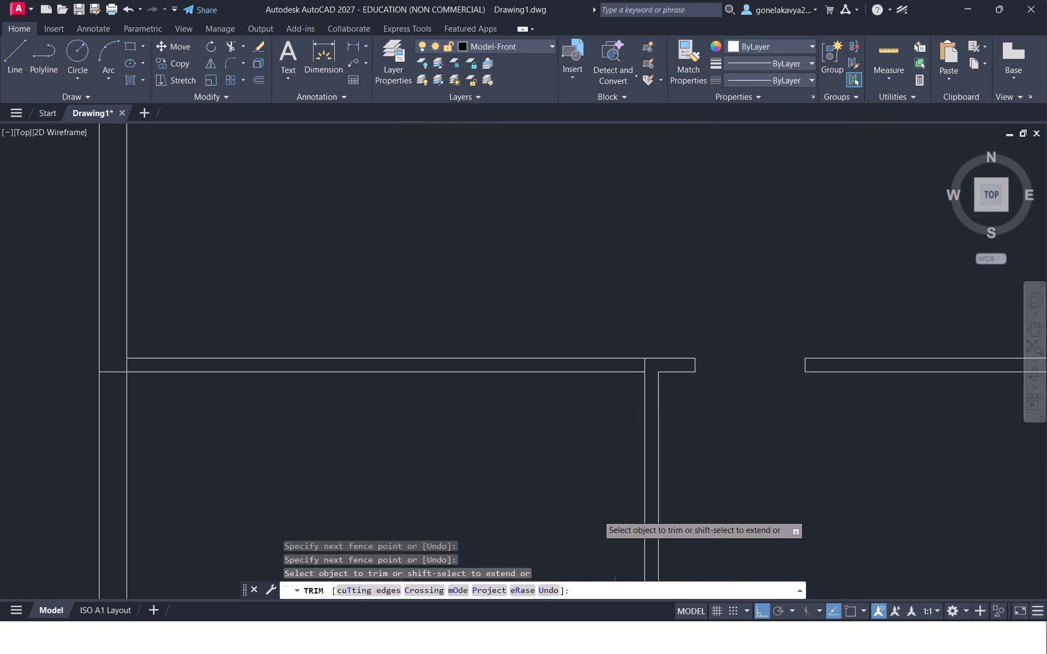
pyautogui.keyDown('ctrl'); pyautogui.scroll(2, 597, 514); pyautogui.keyUp('ctrl')
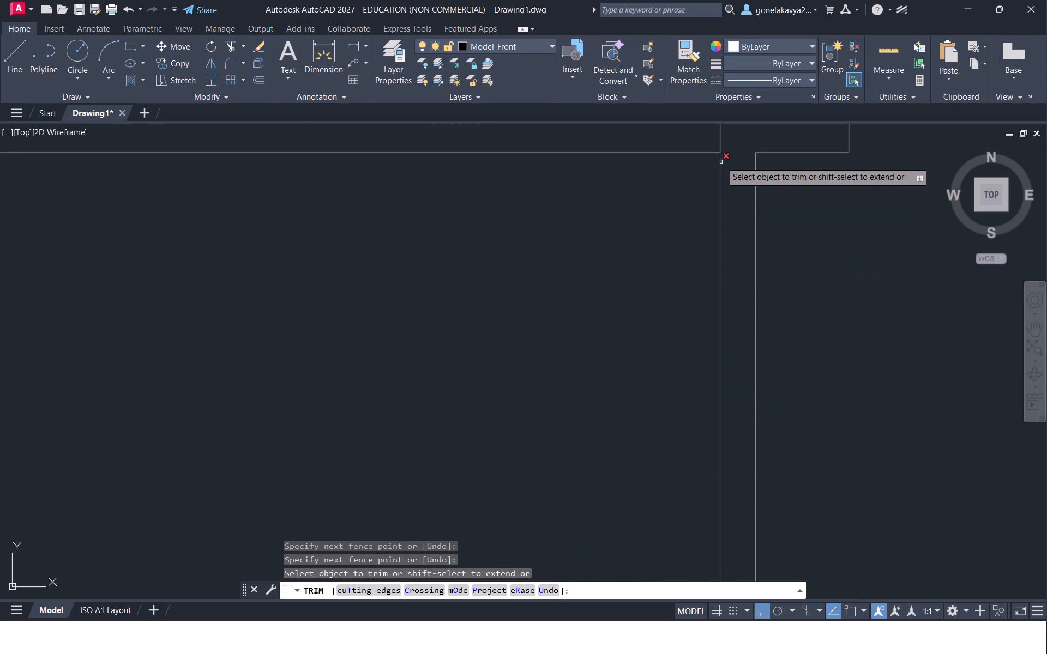
pyautogui.click(720, 143)
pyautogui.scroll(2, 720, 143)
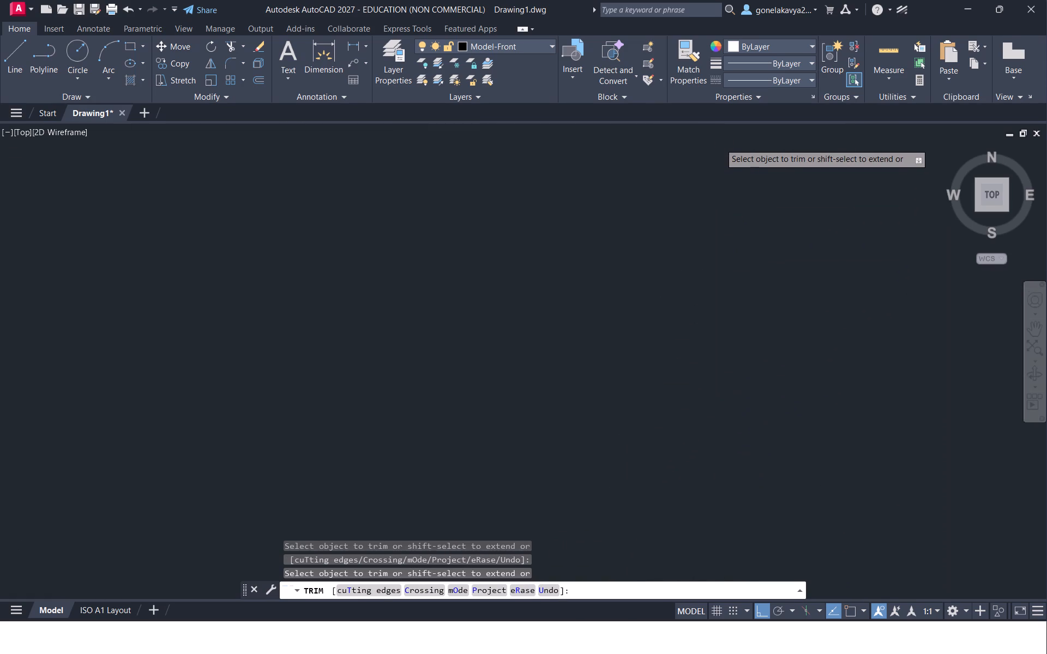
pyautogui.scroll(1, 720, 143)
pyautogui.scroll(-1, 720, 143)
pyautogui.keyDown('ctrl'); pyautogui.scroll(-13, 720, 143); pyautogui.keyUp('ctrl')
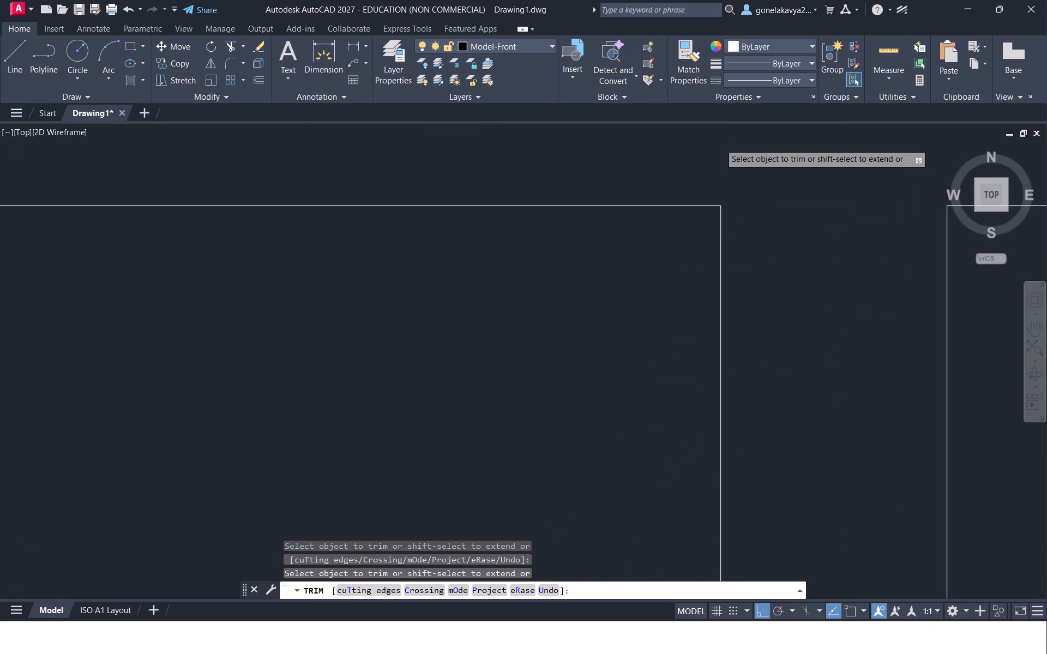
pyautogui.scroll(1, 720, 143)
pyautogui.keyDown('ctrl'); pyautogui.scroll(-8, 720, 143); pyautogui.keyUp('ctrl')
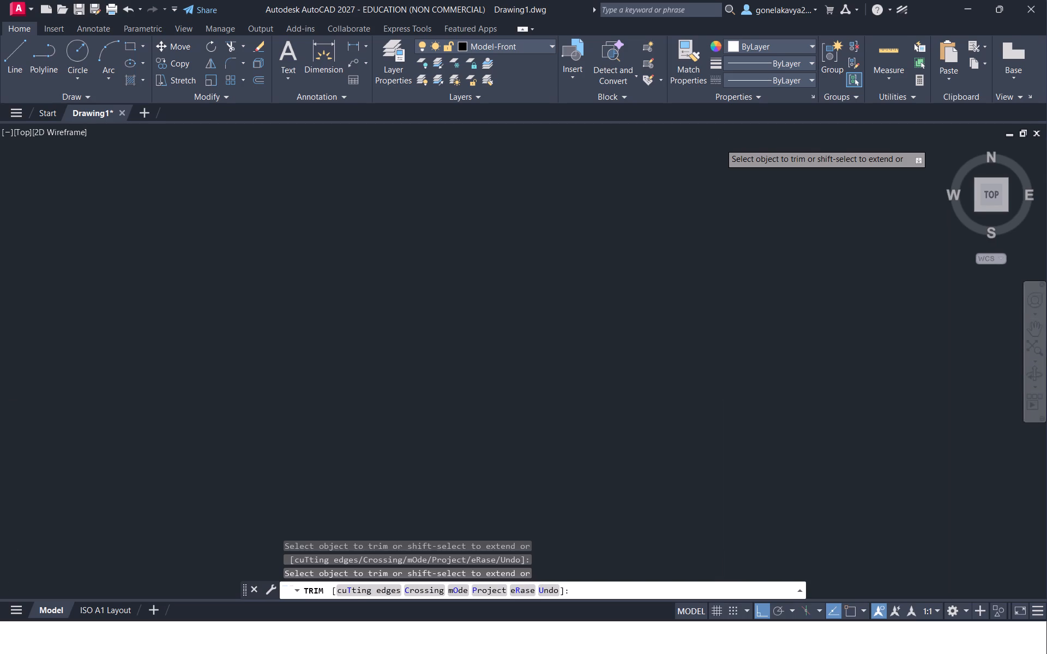
# Trim the overlapping lines where the middle horizontal partition meets the left outer wall, opening the wall's inner face between the partition lines.
pyautogui.keyDown('ctrl'); pyautogui.scroll(-13, 720, 143); pyautogui.keyUp('ctrl')
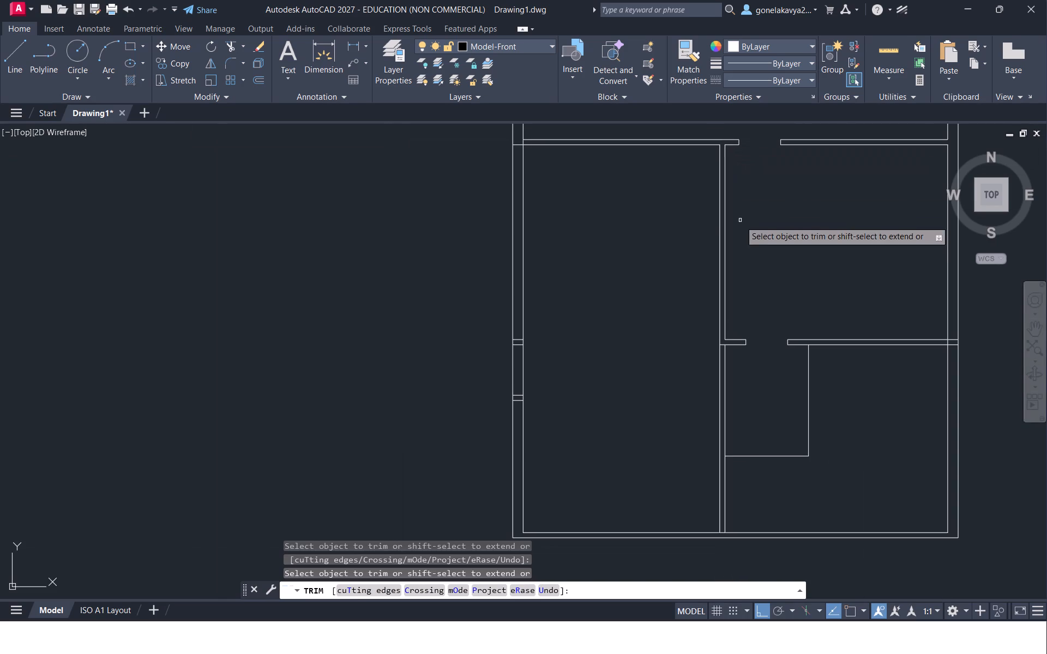
pyautogui.click(519, 144)
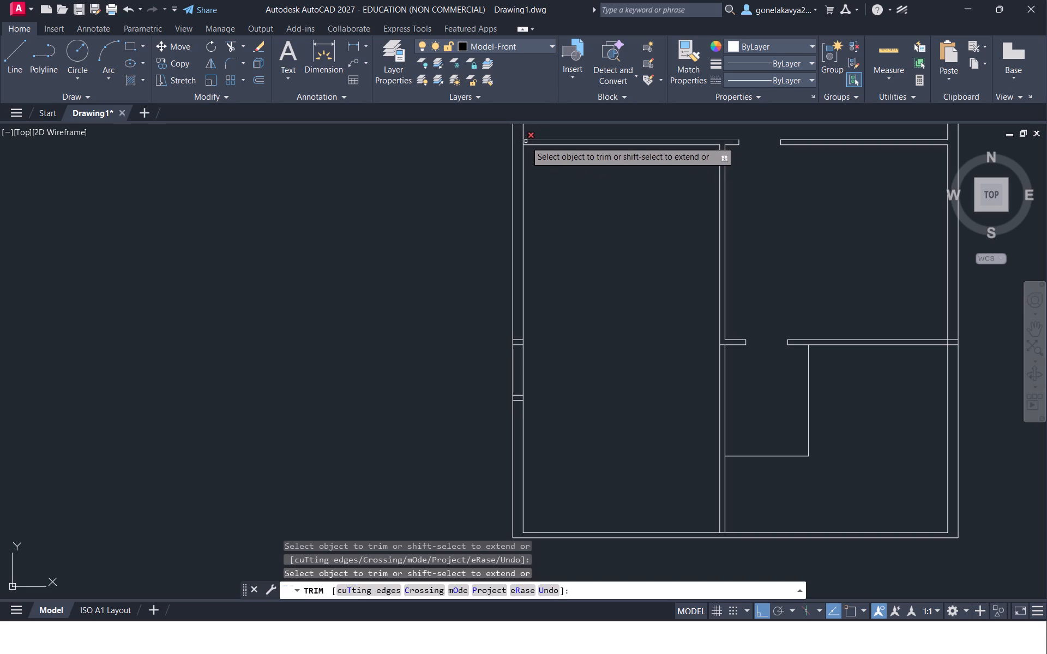
pyautogui.keyDown('ctrl'); pyautogui.scroll(2, 521, 143); pyautogui.keyUp('ctrl')
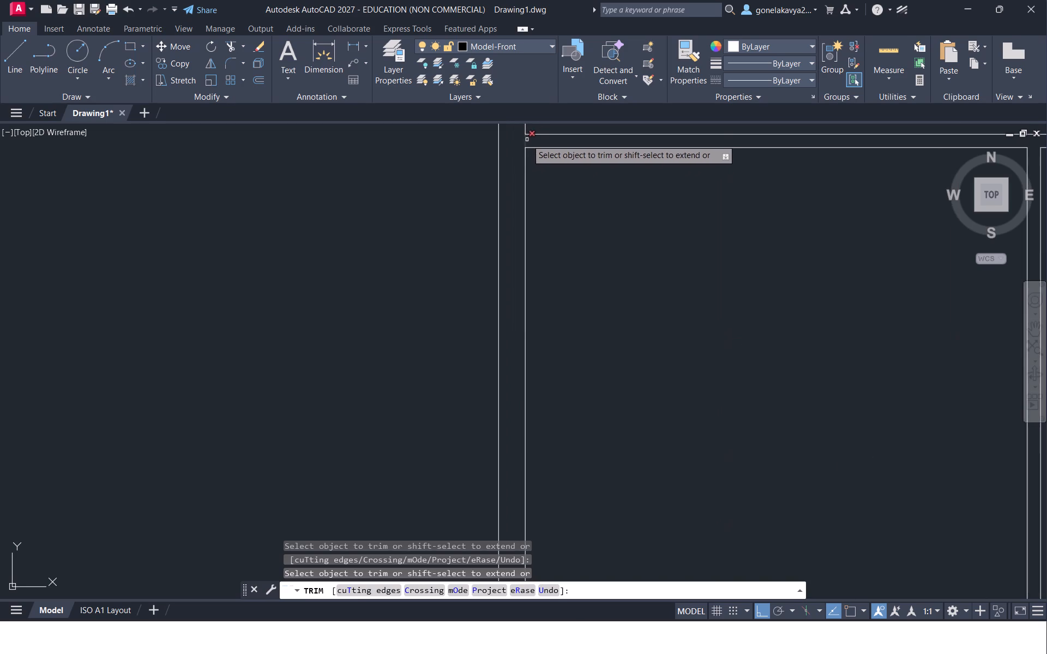
pyautogui.click(526, 141)
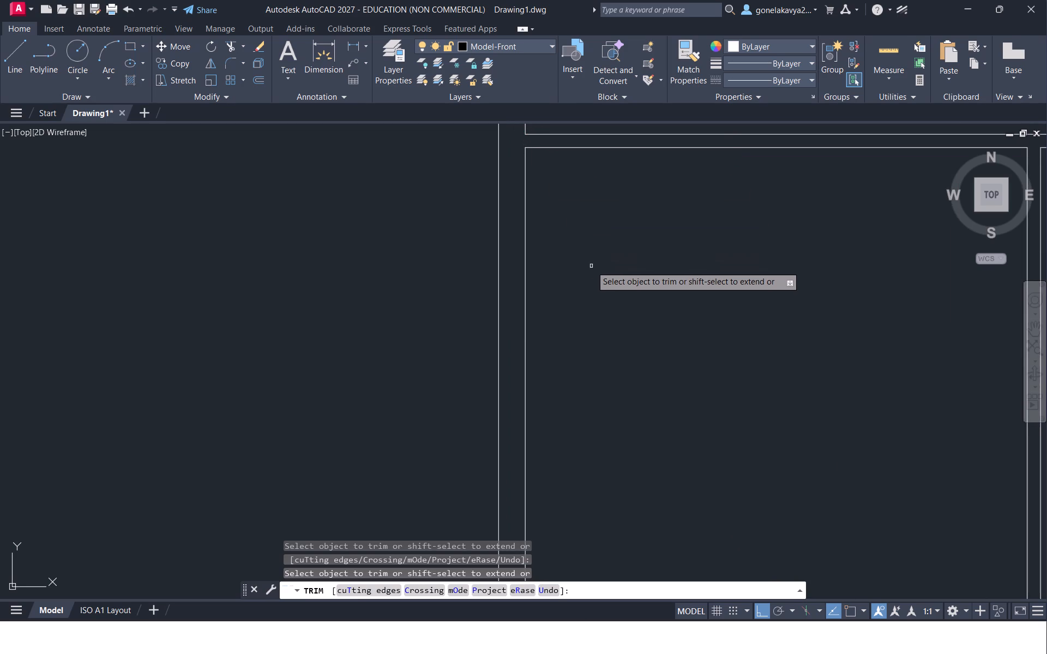
# Trim the two pairs of stub lines across the left outer wall below the middle horizontal partition.
pyautogui.keyDown('ctrl'); pyautogui.scroll(-3, 591, 266); pyautogui.keyUp('ctrl')
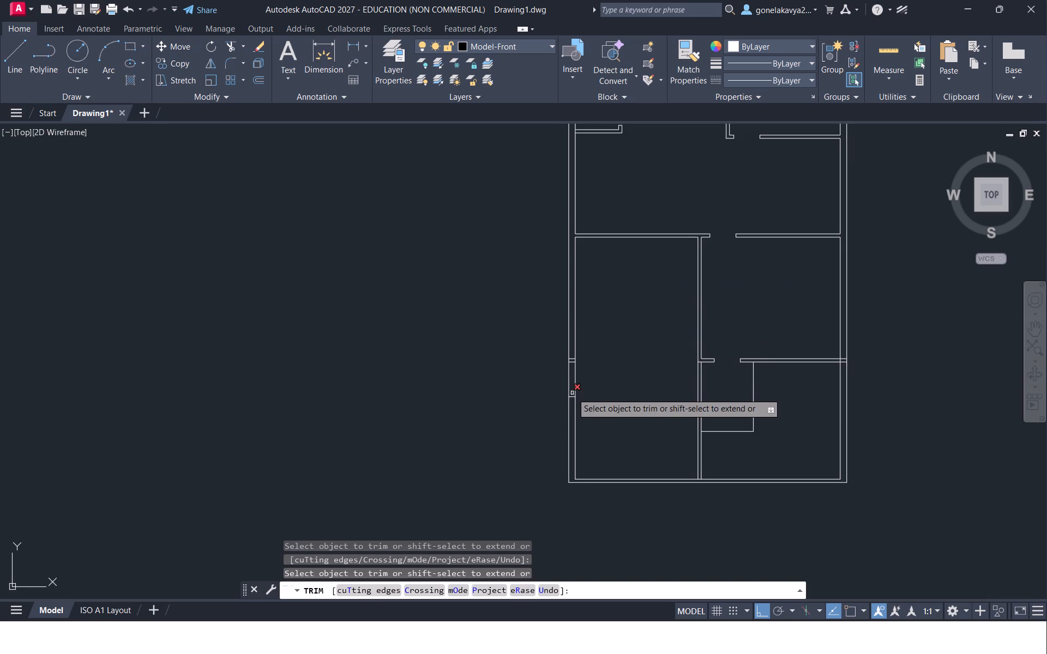
pyautogui.keyDown('ctrl'); pyautogui.scroll(5, 572, 393); pyautogui.keyUp('ctrl')
pyautogui.moveTo(572, 393); pyautogui.dragTo(578, 449)
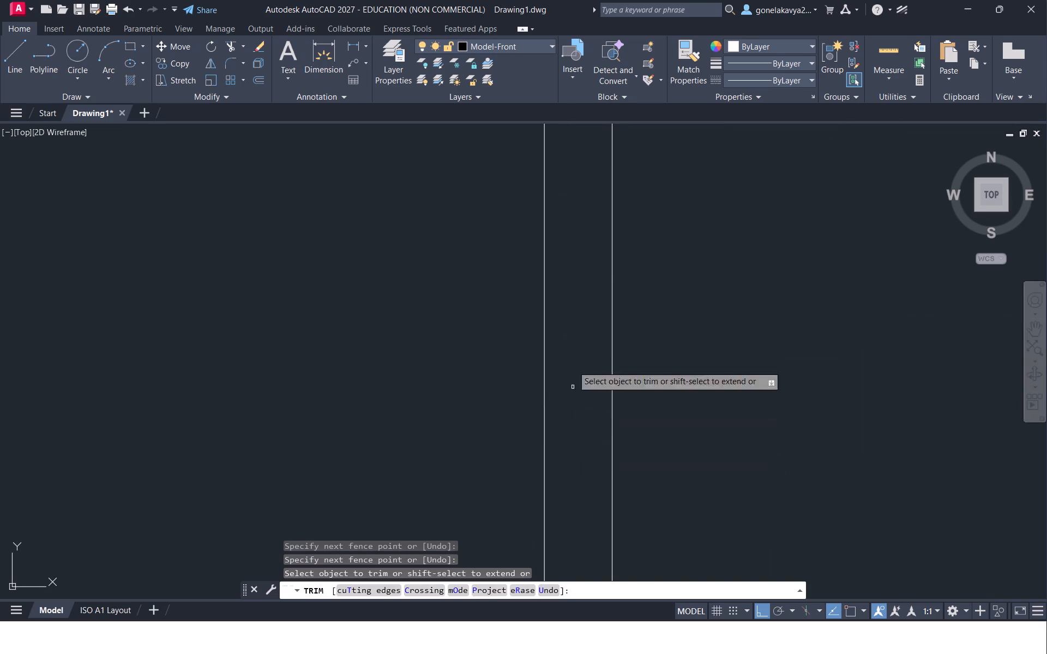
pyautogui.keyDown('ctrl'); pyautogui.scroll(-2, 567, 317); pyautogui.keyUp('ctrl')
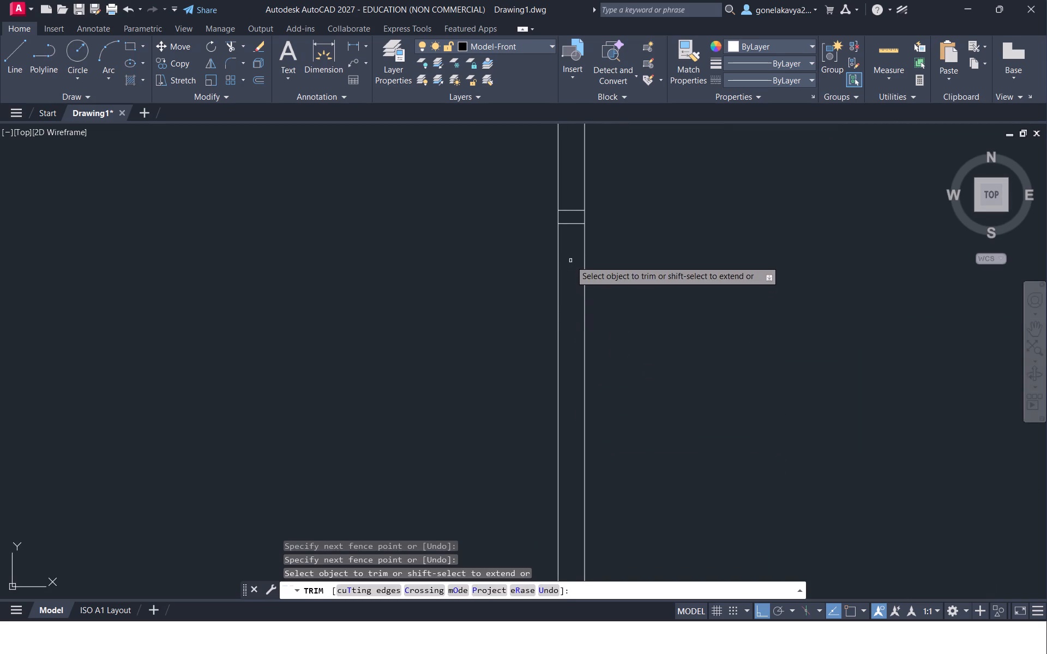
pyautogui.moveTo(571, 233); pyautogui.dragTo(575, 211)
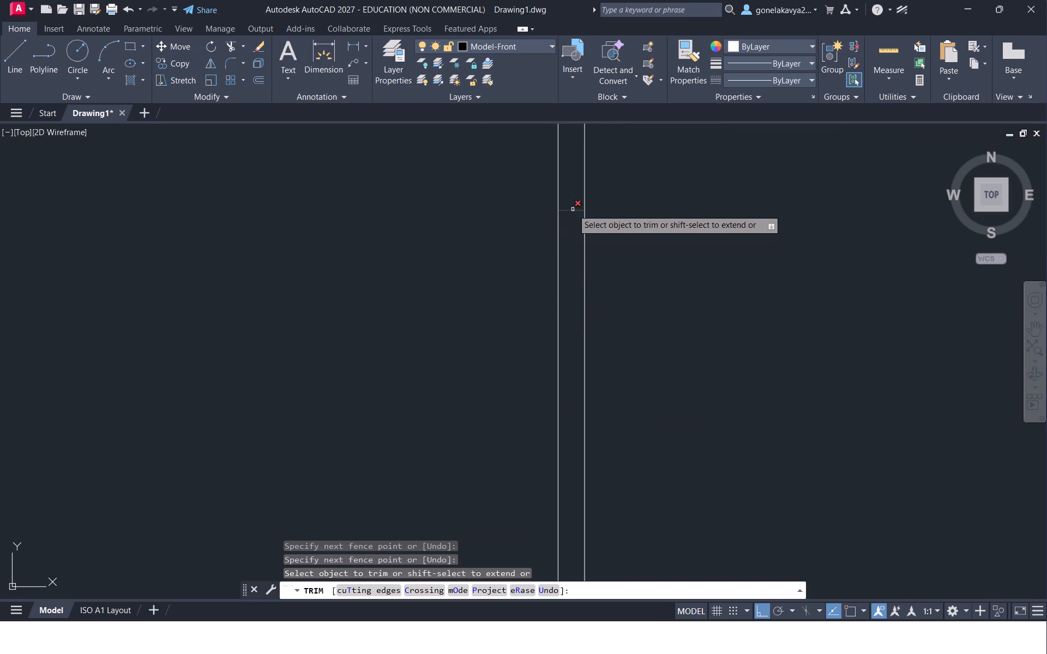
pyautogui.click(573, 209)
pyautogui.keyDown('ctrl'); pyautogui.scroll(-3, 627, 293); pyautogui.keyUp('ctrl')
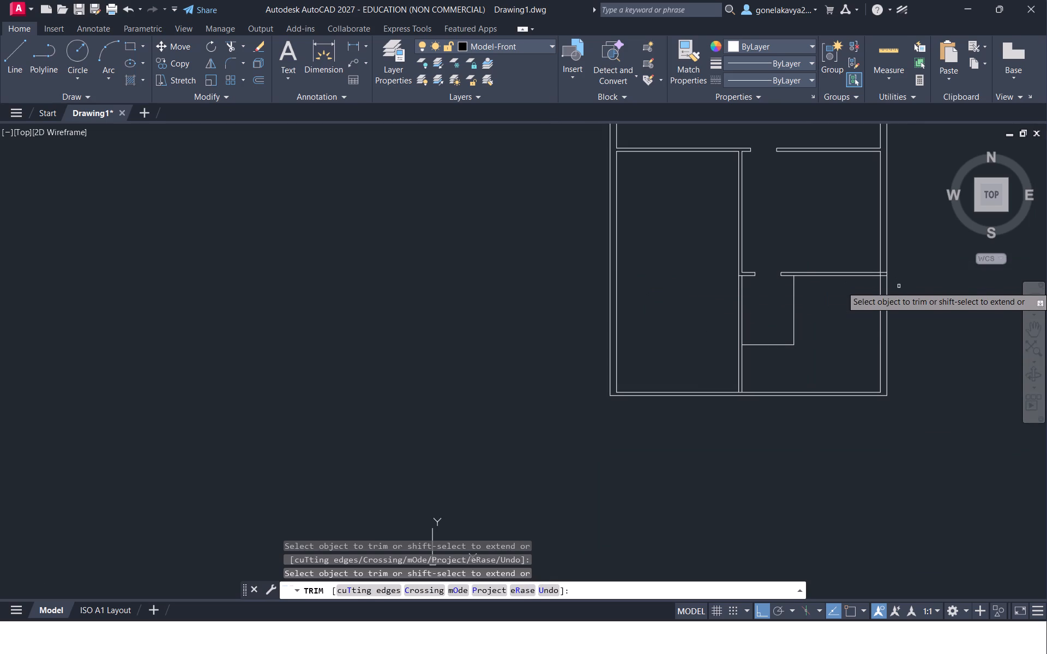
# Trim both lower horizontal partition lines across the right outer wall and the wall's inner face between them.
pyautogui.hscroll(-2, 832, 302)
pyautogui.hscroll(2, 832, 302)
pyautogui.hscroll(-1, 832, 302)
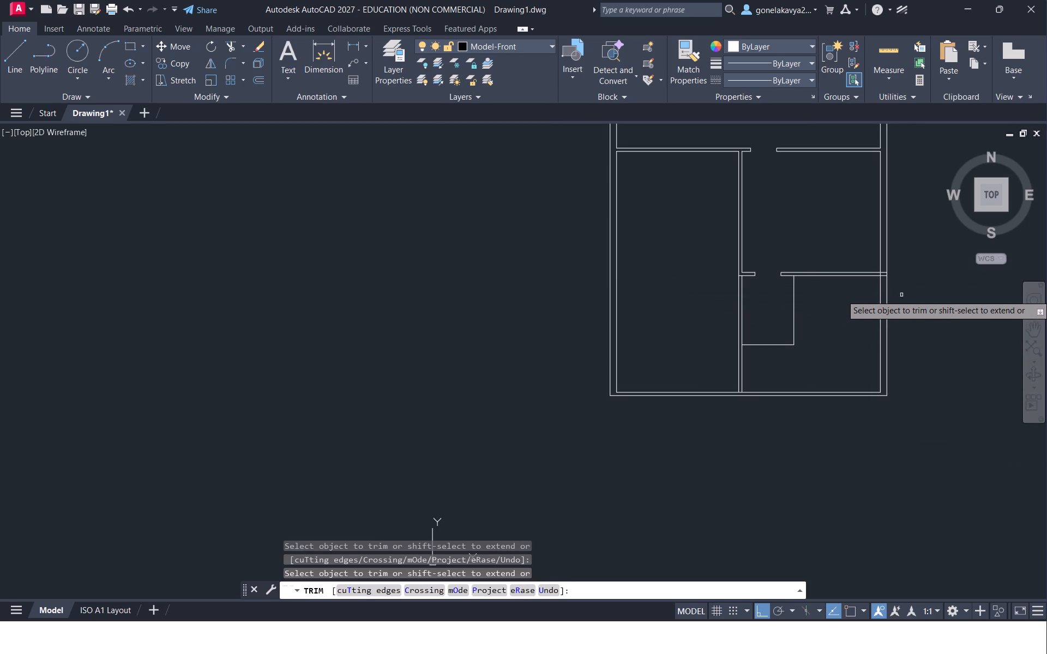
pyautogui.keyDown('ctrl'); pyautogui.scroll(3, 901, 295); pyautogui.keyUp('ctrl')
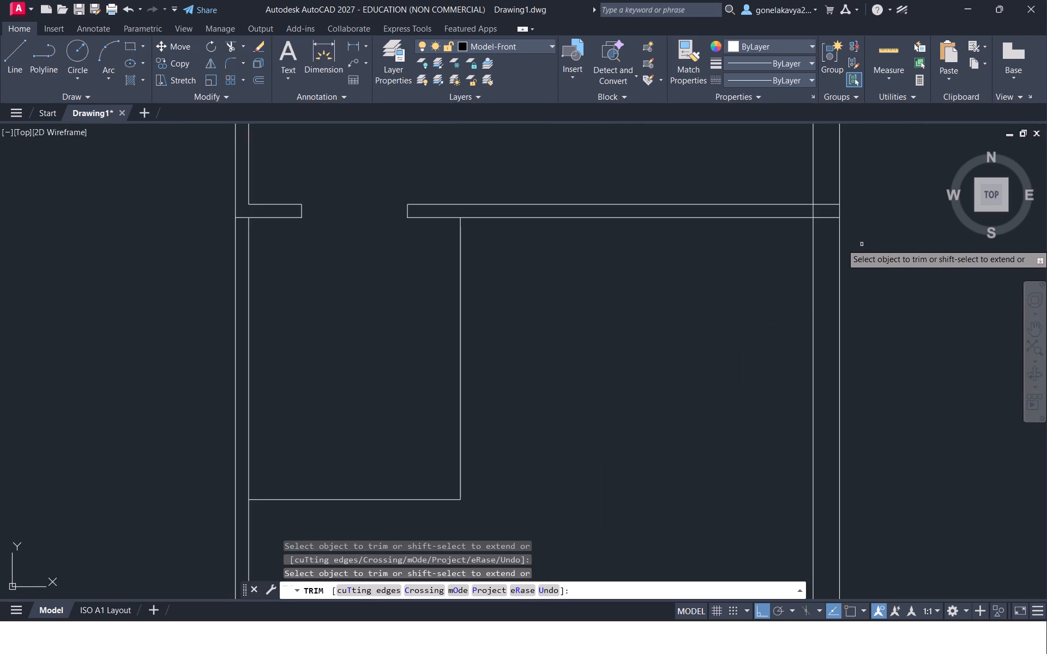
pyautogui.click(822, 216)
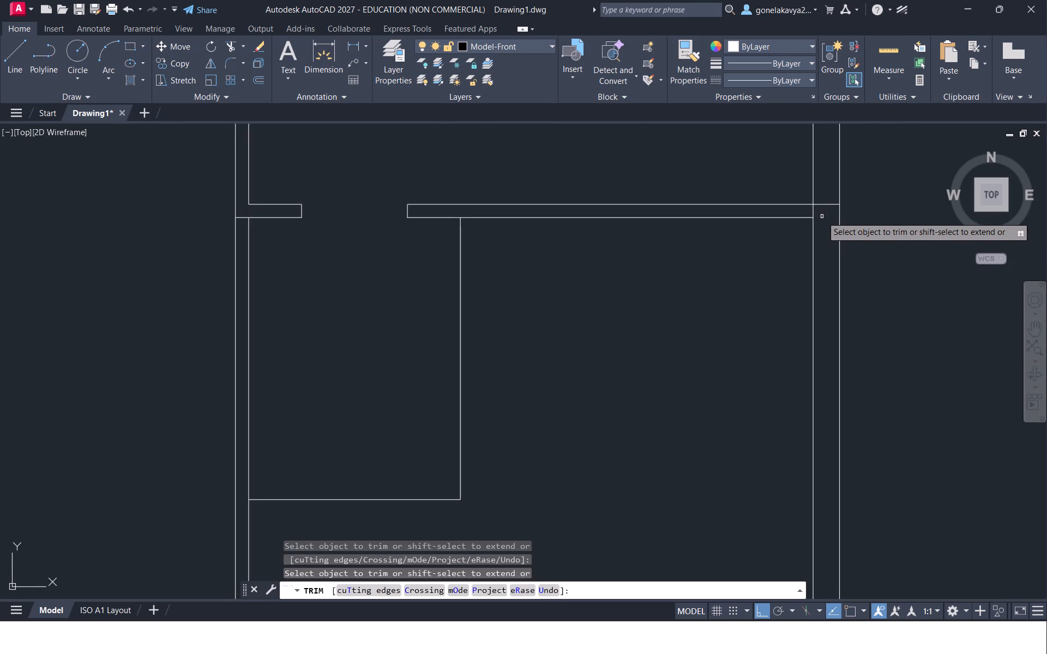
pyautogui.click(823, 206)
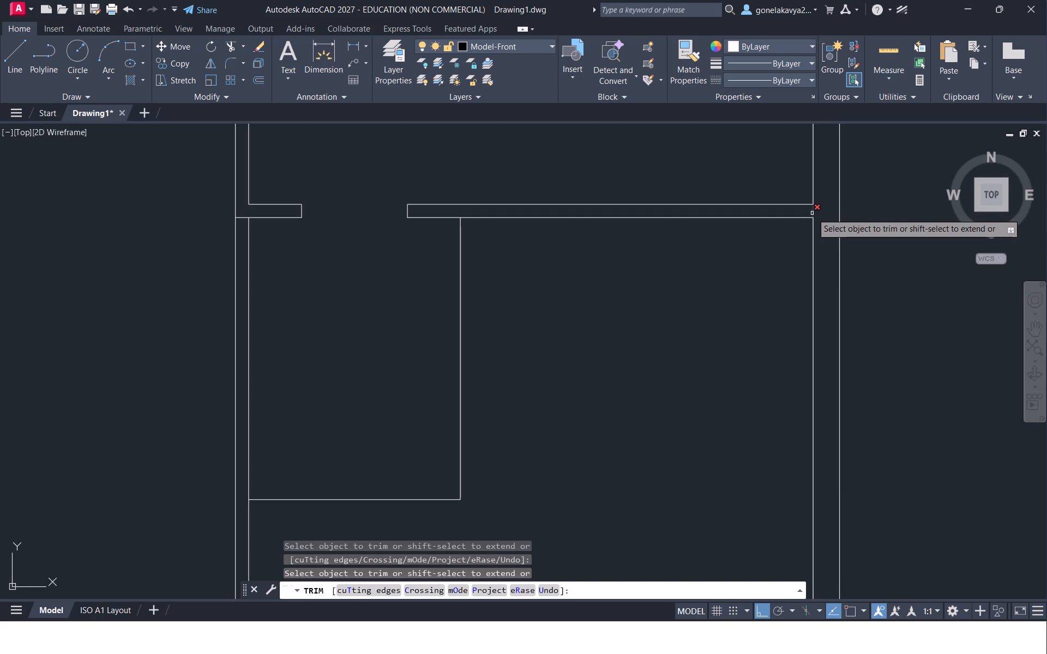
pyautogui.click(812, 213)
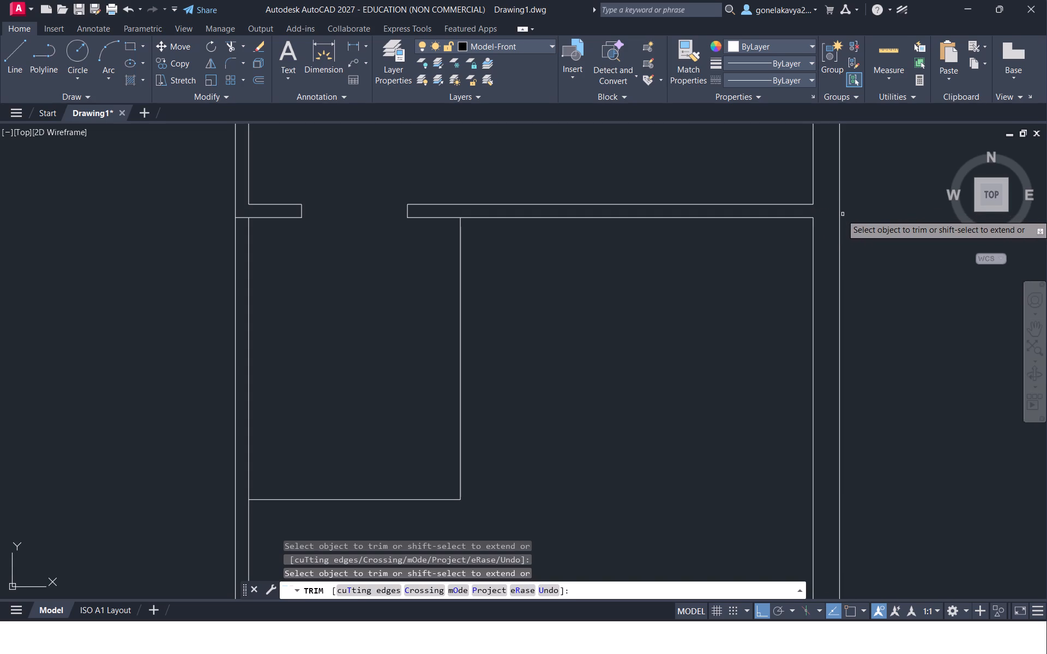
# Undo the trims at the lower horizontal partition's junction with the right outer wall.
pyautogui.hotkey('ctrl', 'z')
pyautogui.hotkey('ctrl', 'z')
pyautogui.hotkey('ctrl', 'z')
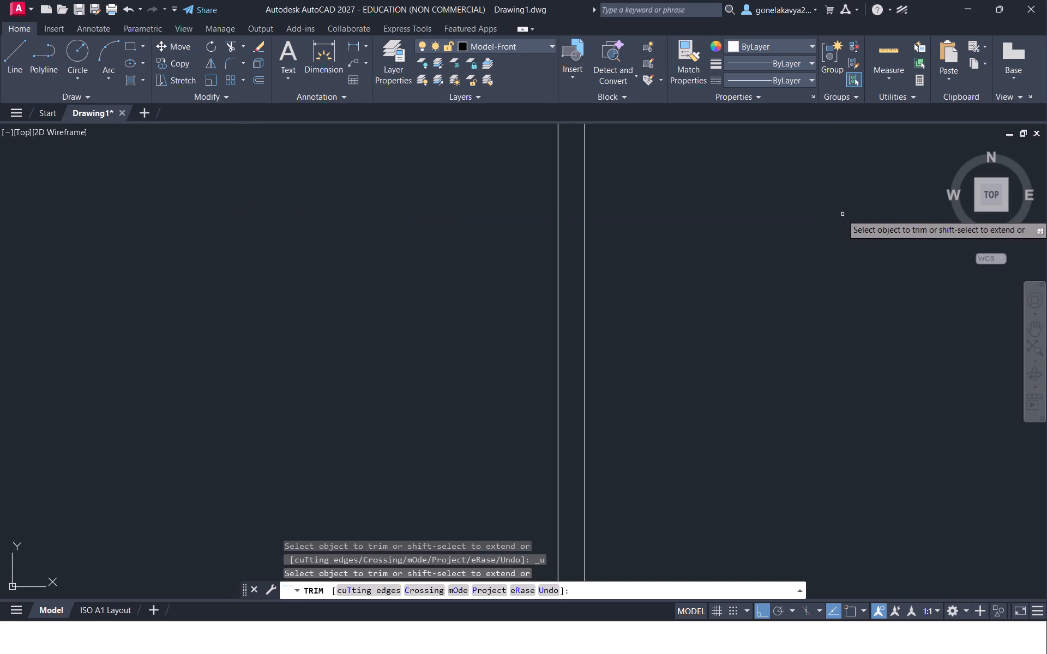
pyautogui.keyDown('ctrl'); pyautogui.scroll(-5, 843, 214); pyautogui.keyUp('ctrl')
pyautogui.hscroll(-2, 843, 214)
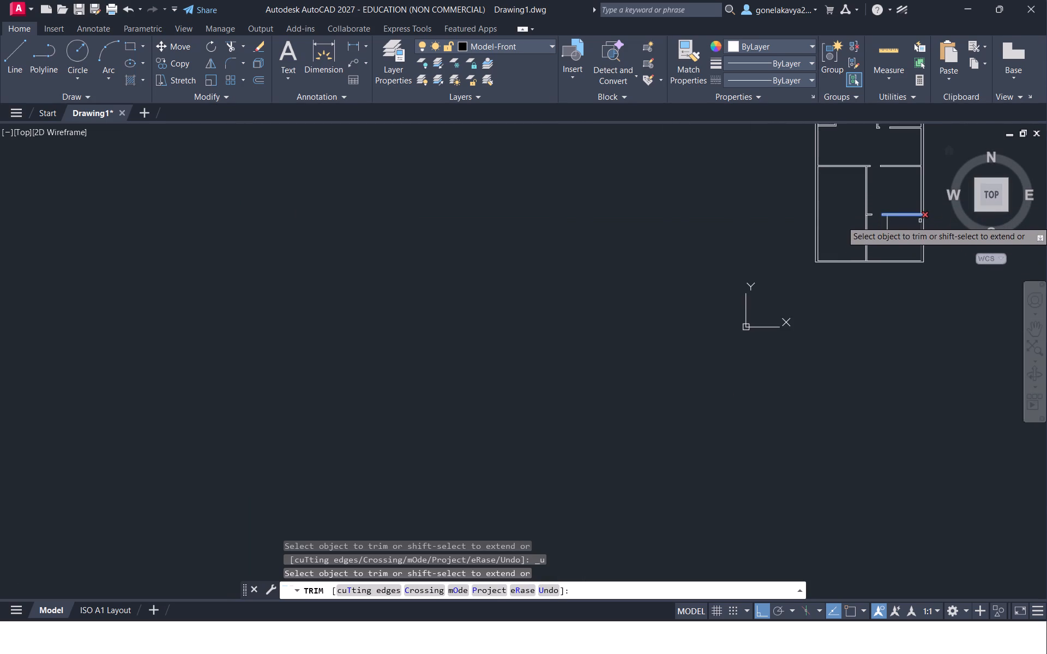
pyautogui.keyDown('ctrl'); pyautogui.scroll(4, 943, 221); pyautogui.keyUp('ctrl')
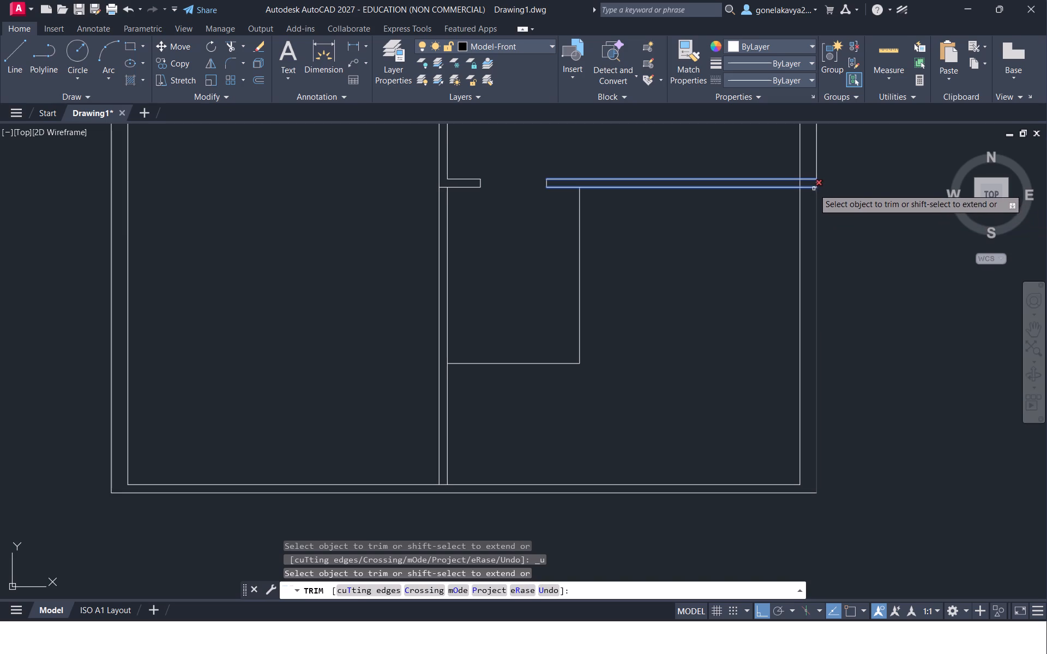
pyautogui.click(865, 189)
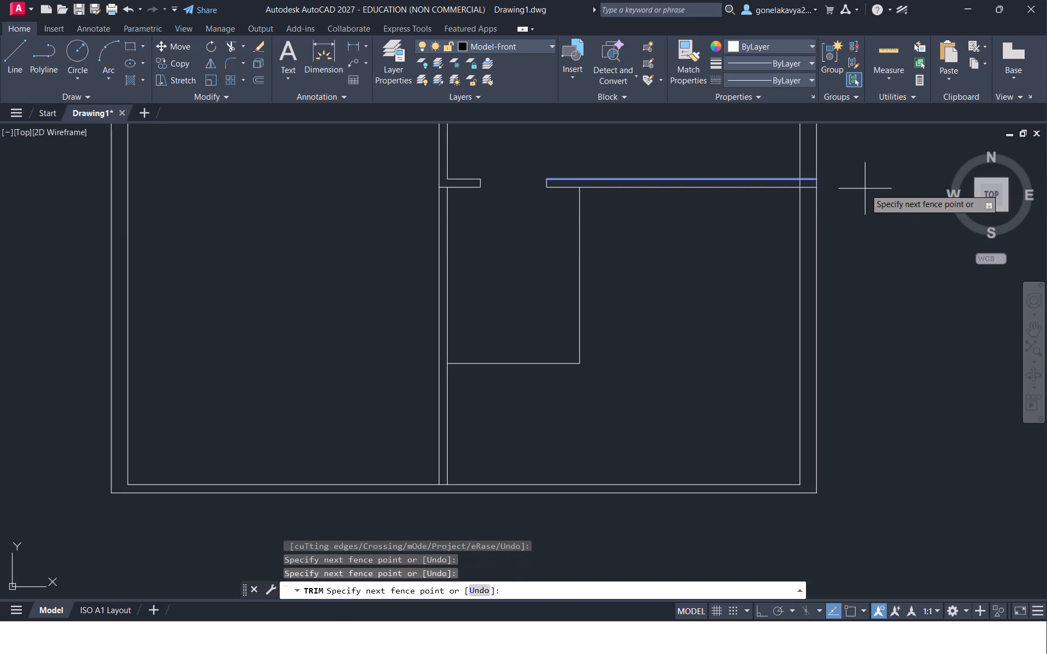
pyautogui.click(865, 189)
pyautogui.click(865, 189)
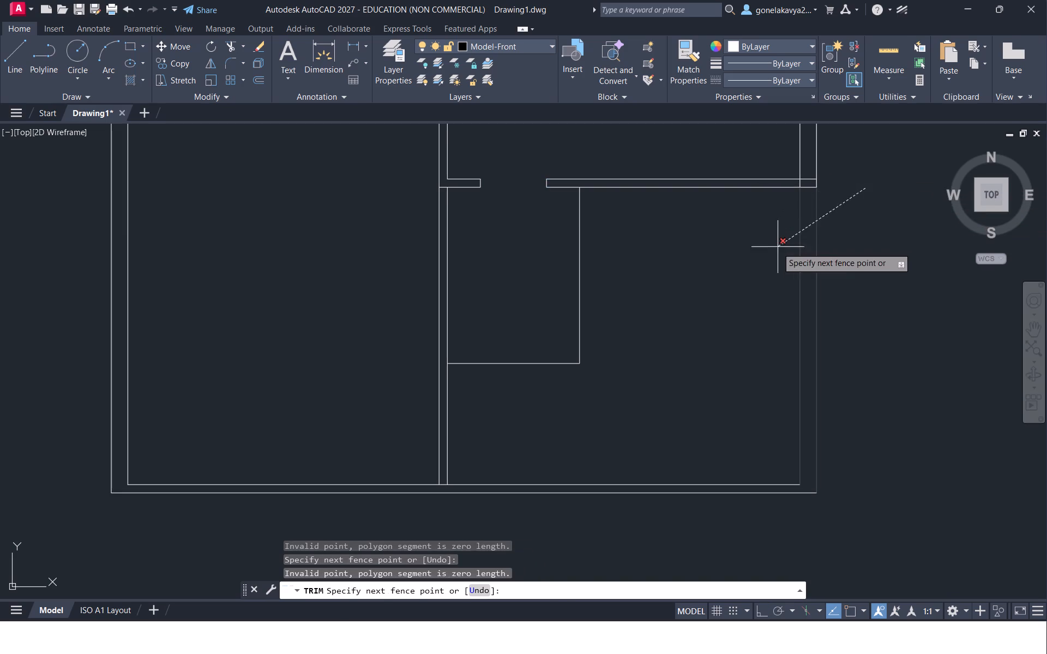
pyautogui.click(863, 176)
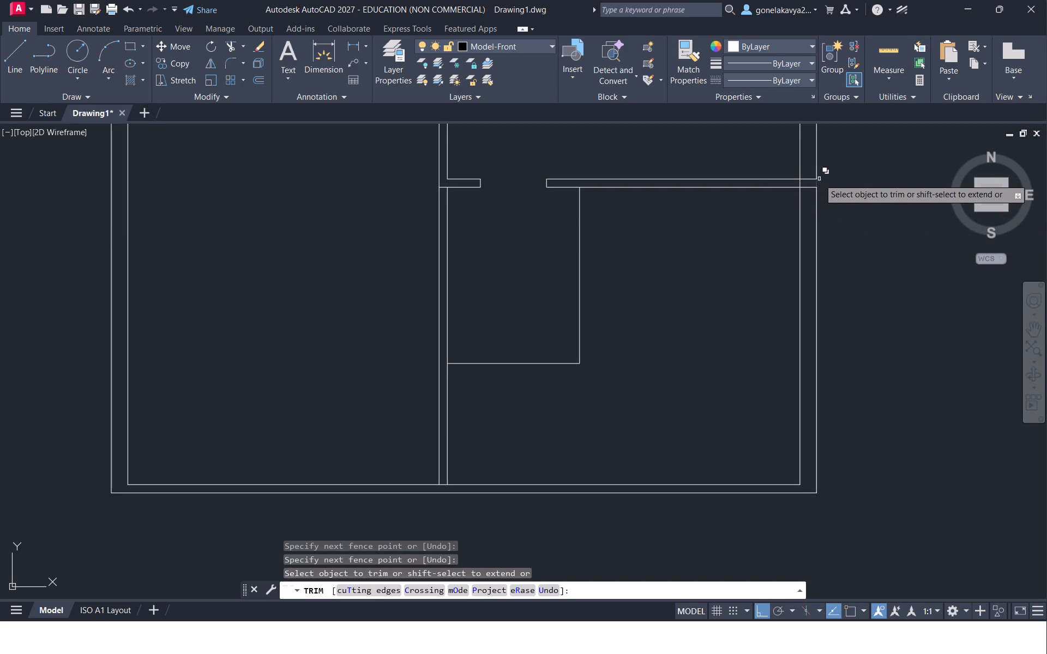
# Trim the right outer wall's inner face between the lower horizontal partition's lines, and that partition's upper line across the wall.
pyautogui.keyDown('ctrl'); pyautogui.scroll(3, 823, 163); pyautogui.keyUp('ctrl')
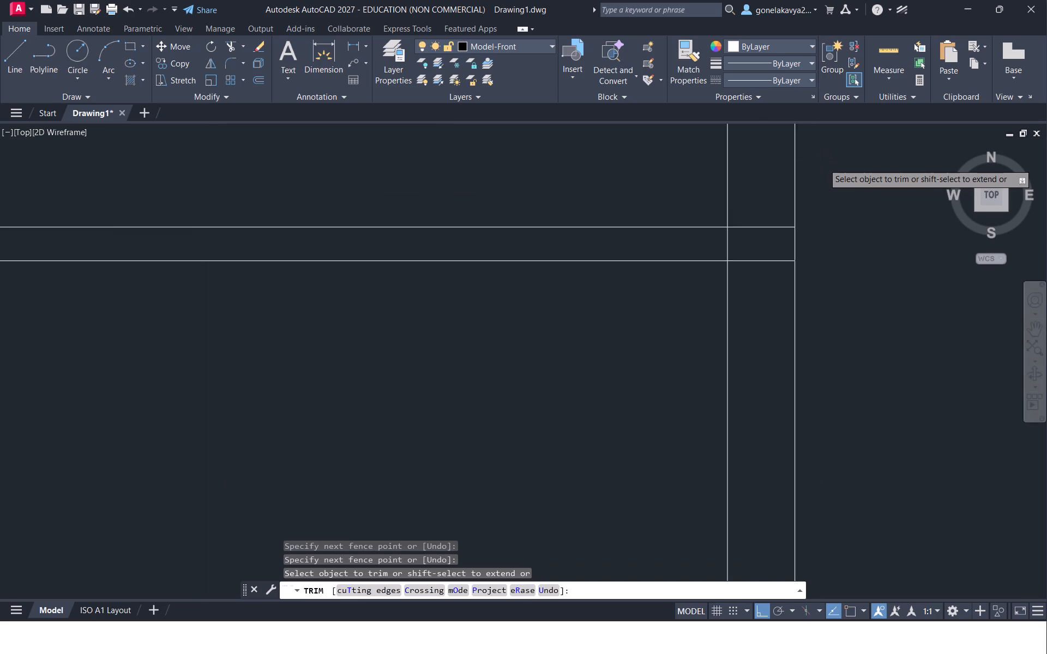
pyautogui.keyDown('ctrl'); pyautogui.scroll(1, 823, 163); pyautogui.keyUp('ctrl')
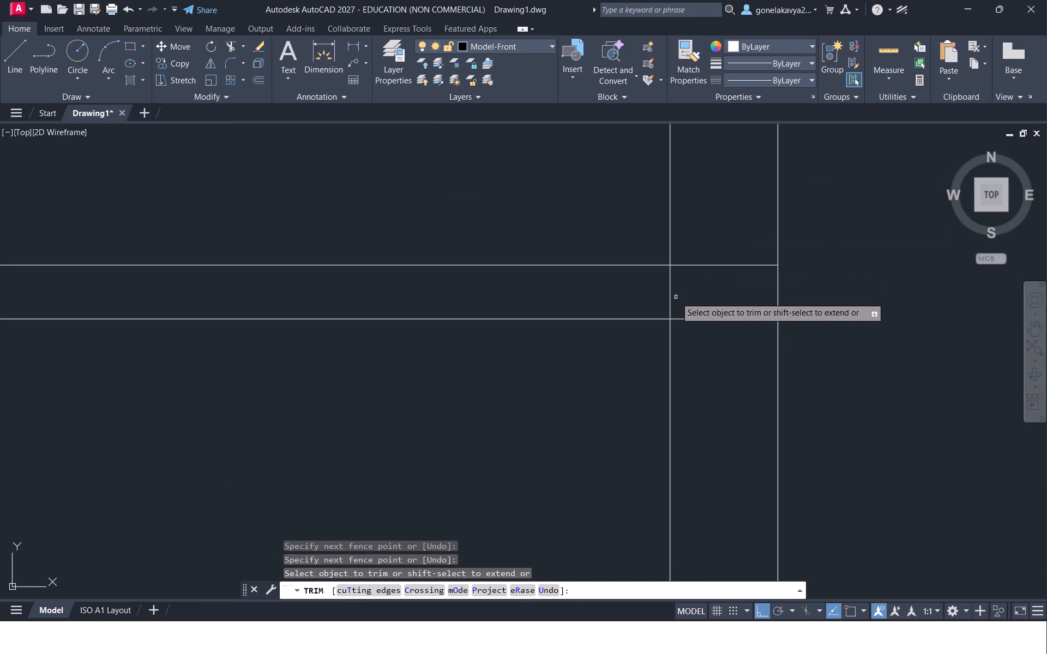
pyautogui.moveTo(675, 297); pyautogui.dragTo(658, 303)
pyautogui.moveTo(713, 271); pyautogui.dragTo(707, 253)
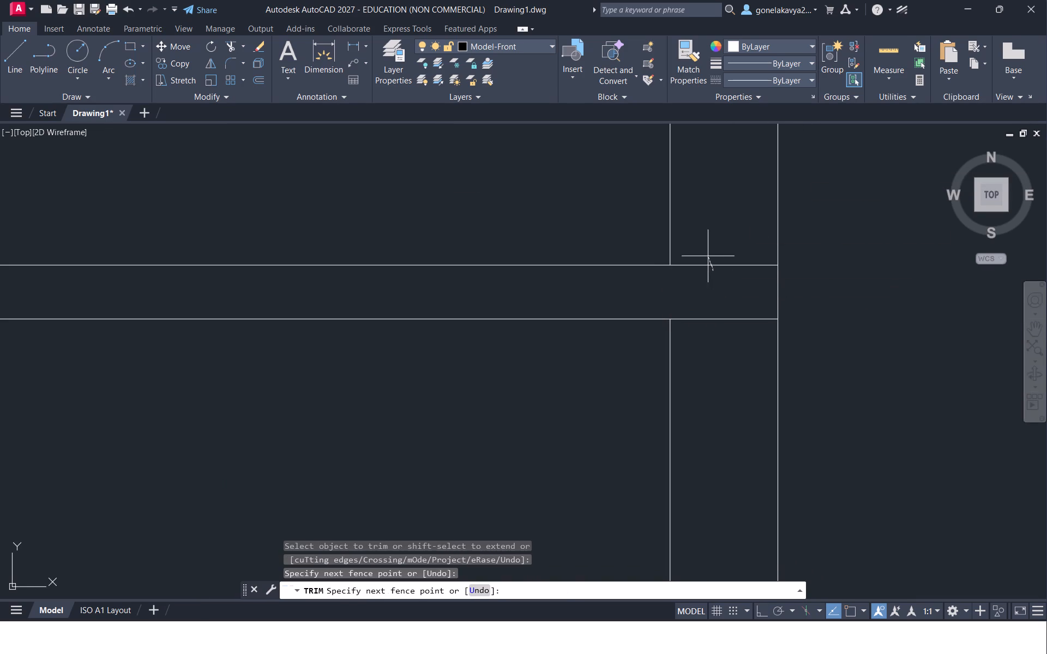
pyautogui.moveTo(707, 253); pyautogui.dragTo(702, 243)
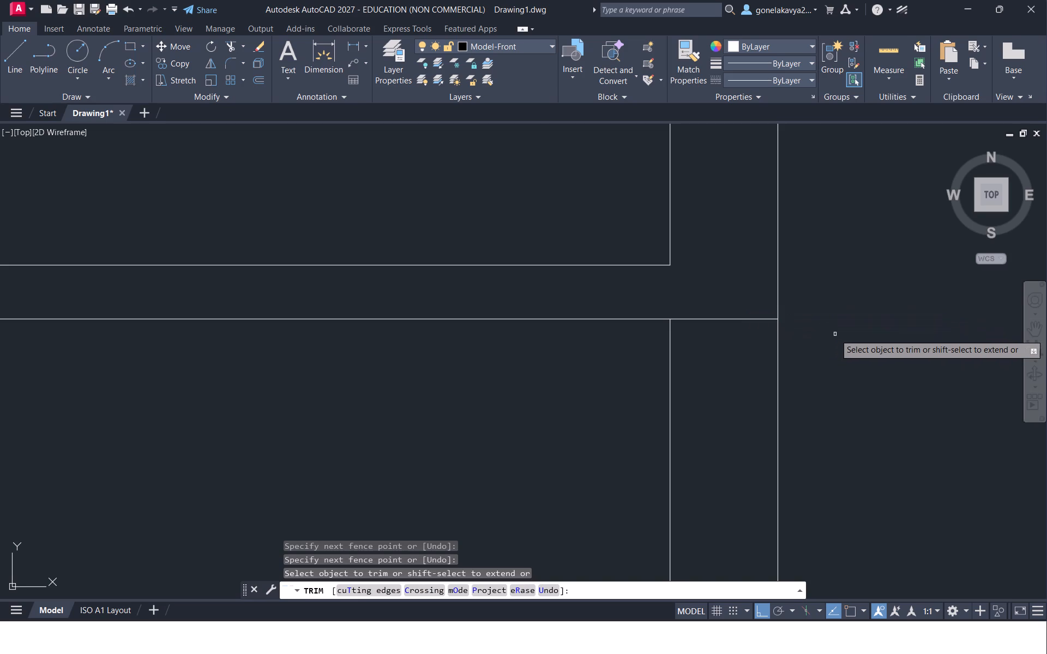
pyautogui.keyDown('ctrl'); pyautogui.scroll(-5, 835, 334); pyautogui.keyUp('ctrl')
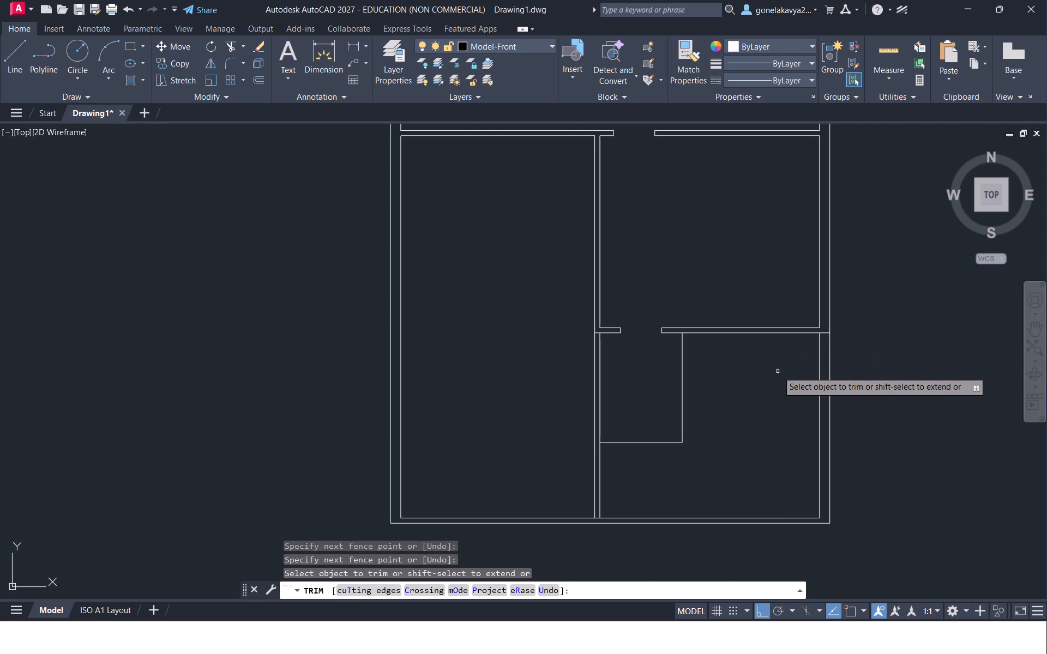
pyautogui.keyDown('ctrl'); pyautogui.scroll(-2, 771, 395); pyautogui.keyUp('ctrl')
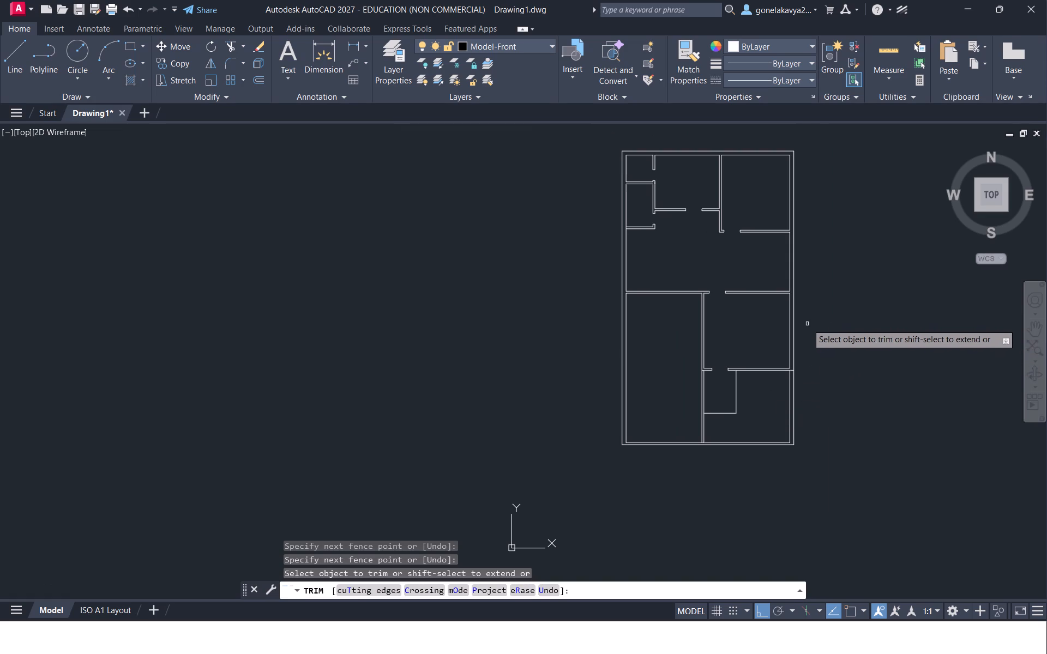
pyautogui.press('Escape')
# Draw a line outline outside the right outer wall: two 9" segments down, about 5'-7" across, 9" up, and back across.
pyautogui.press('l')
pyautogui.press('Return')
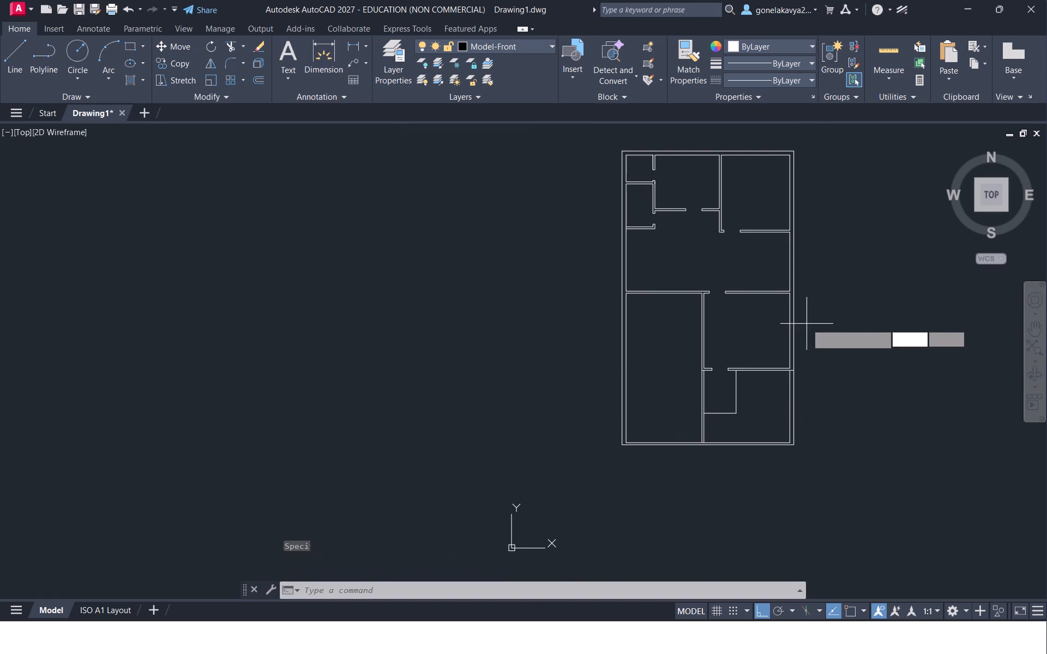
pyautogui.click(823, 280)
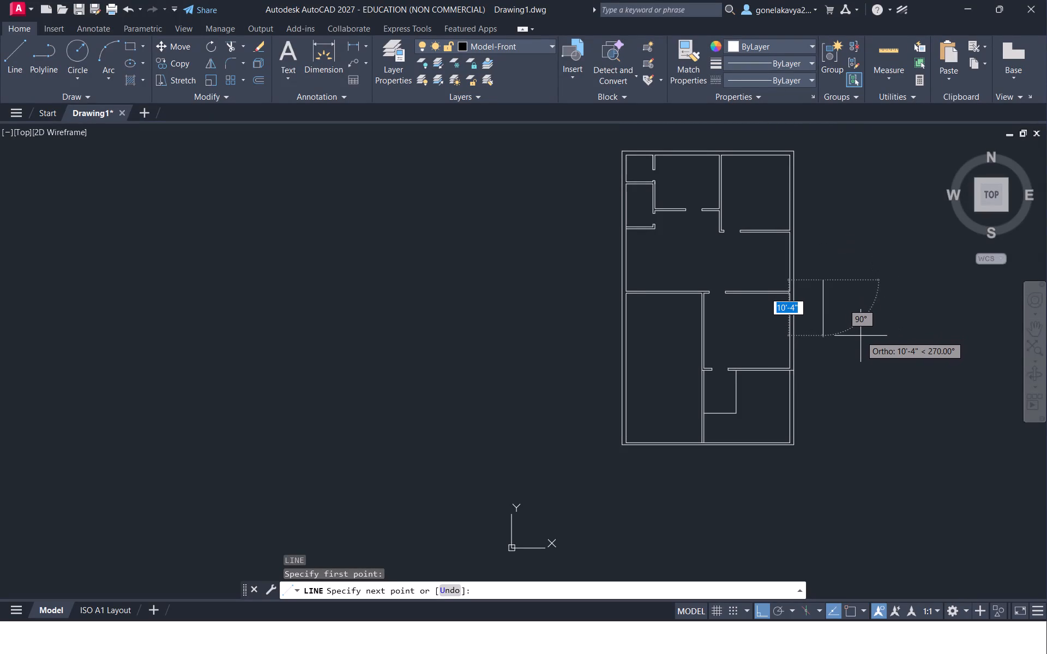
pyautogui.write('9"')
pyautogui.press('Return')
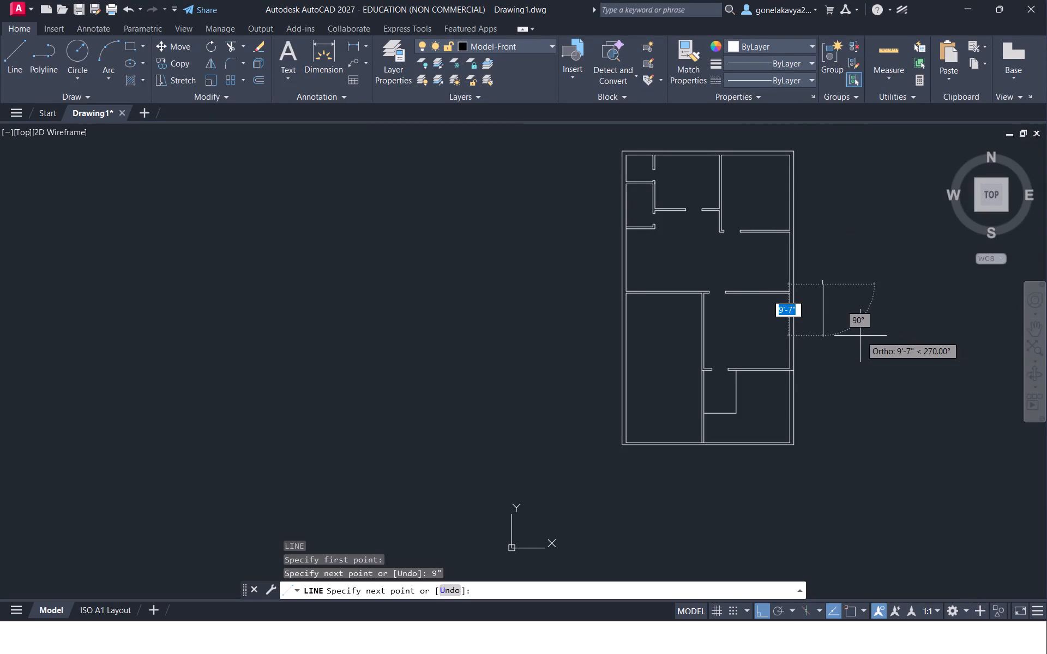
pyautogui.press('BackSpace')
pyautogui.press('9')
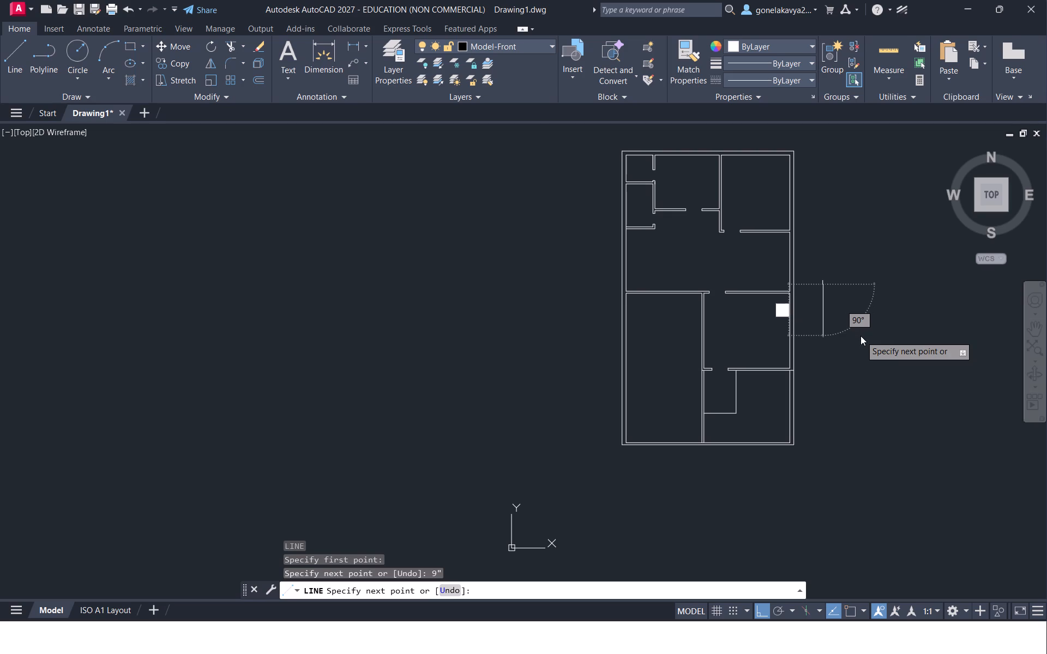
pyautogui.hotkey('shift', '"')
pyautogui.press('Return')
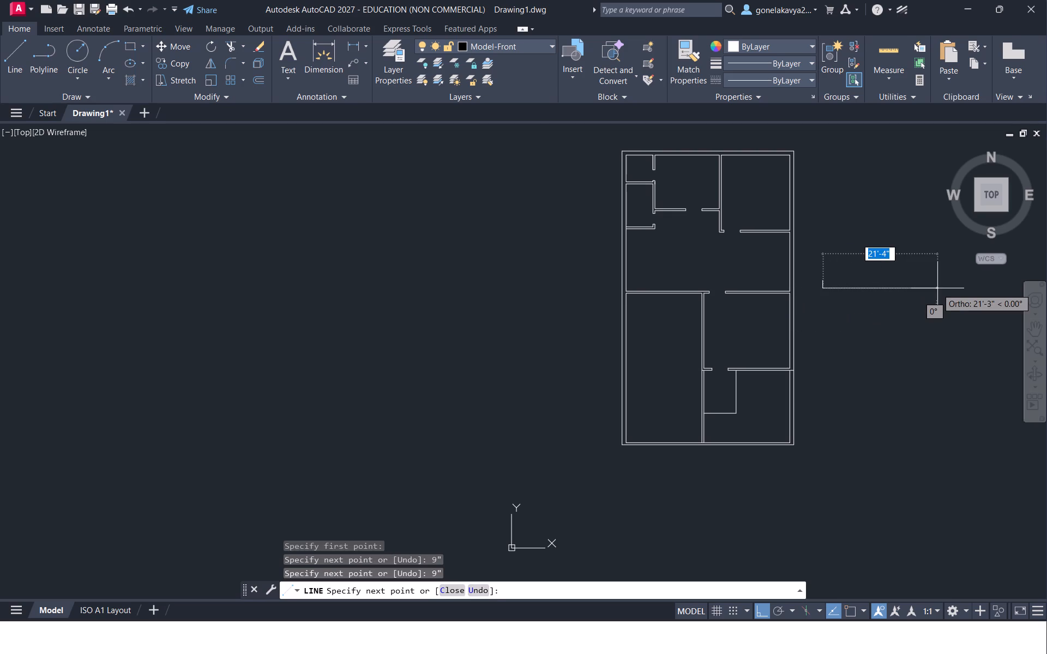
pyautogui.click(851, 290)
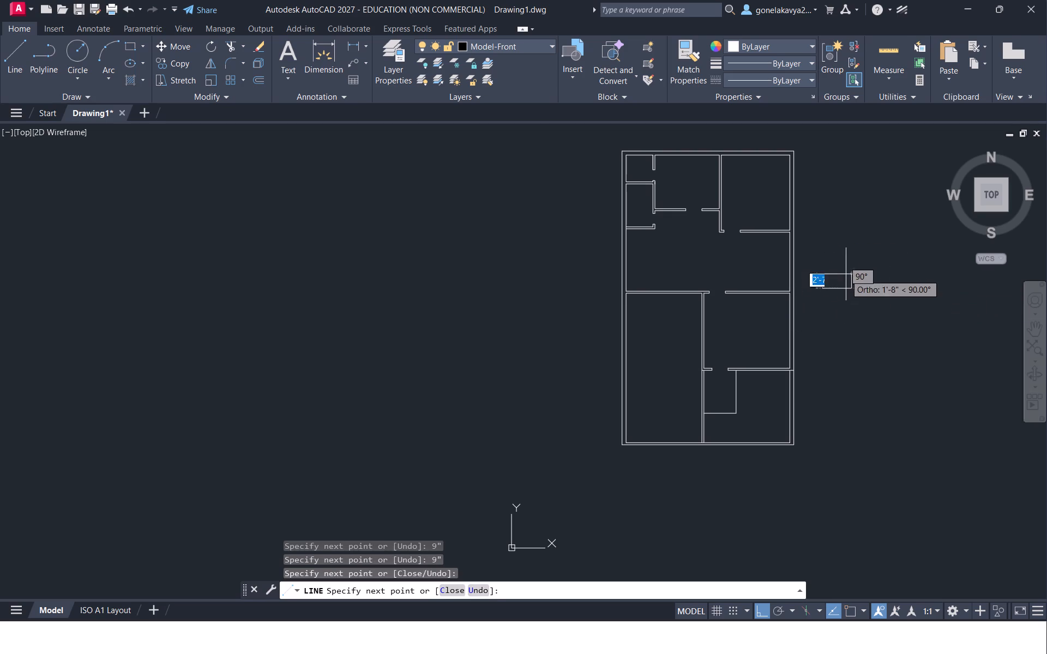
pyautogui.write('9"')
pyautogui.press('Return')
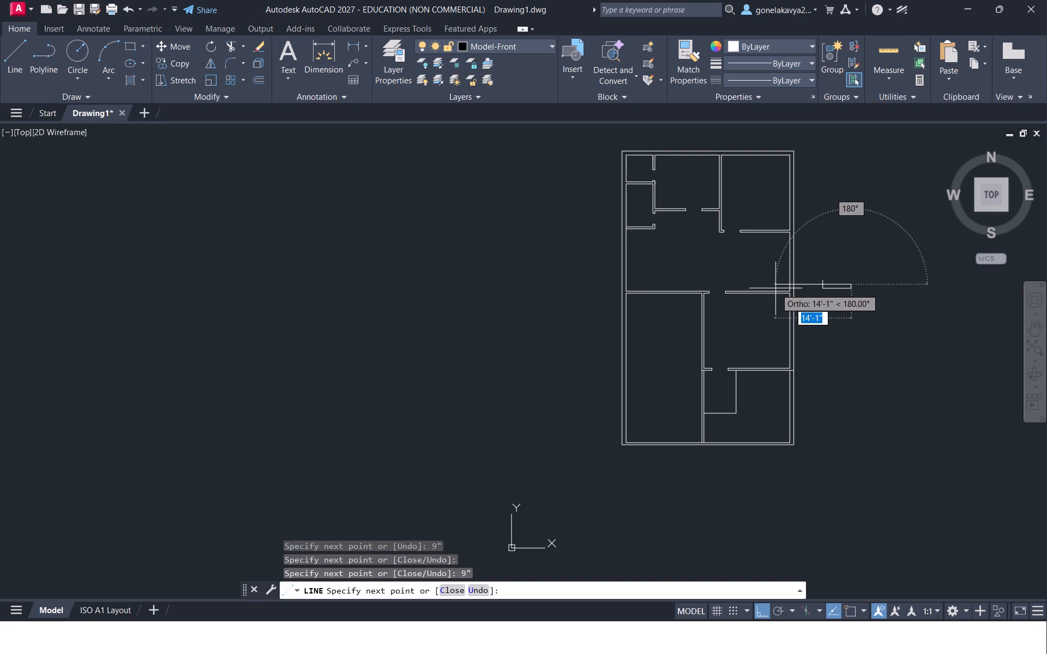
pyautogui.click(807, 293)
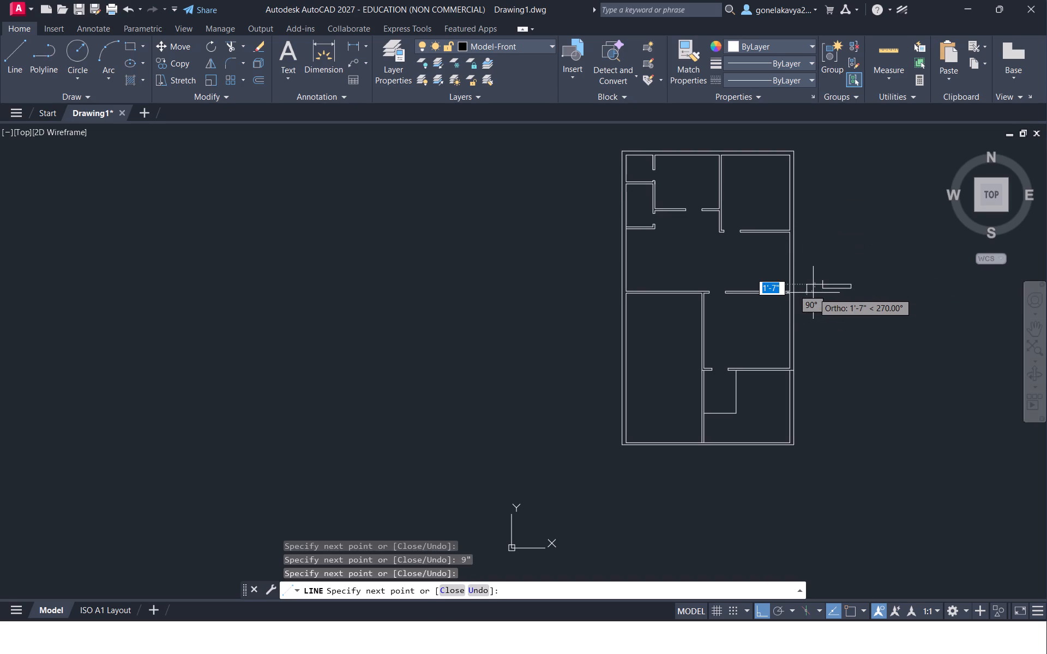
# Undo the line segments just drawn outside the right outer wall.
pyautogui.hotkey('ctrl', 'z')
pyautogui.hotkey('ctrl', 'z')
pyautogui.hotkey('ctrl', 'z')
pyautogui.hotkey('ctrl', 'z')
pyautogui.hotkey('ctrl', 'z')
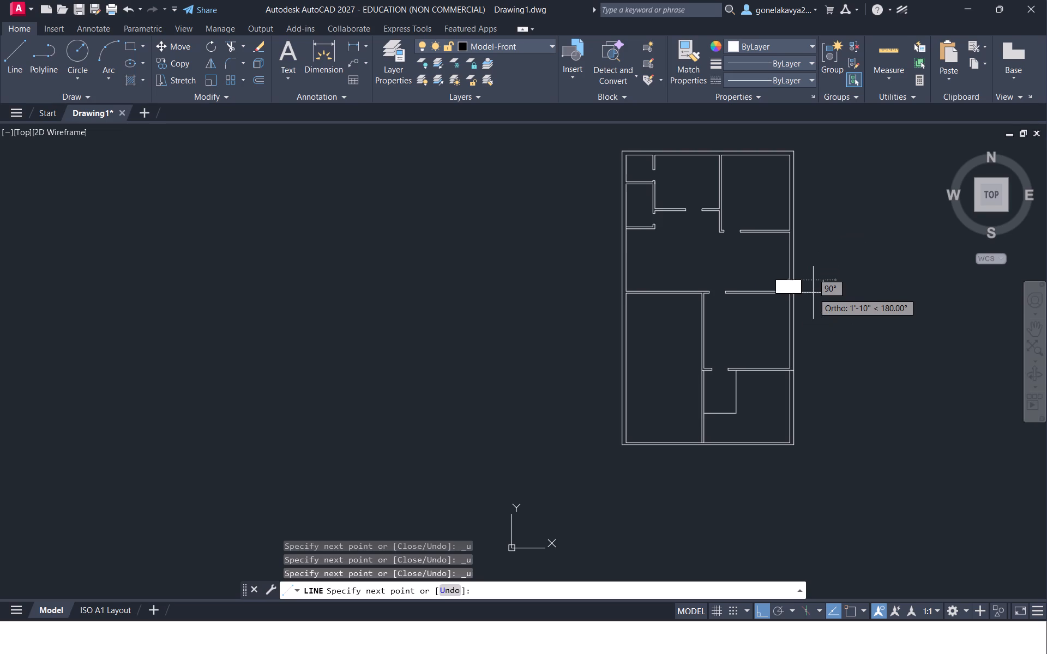
# Draw a line outline outside the right outer wall: 9" down, across, 9" up, and about 5'-1" back across past the start.
pyautogui.write('9"')
pyautogui.press('Return')
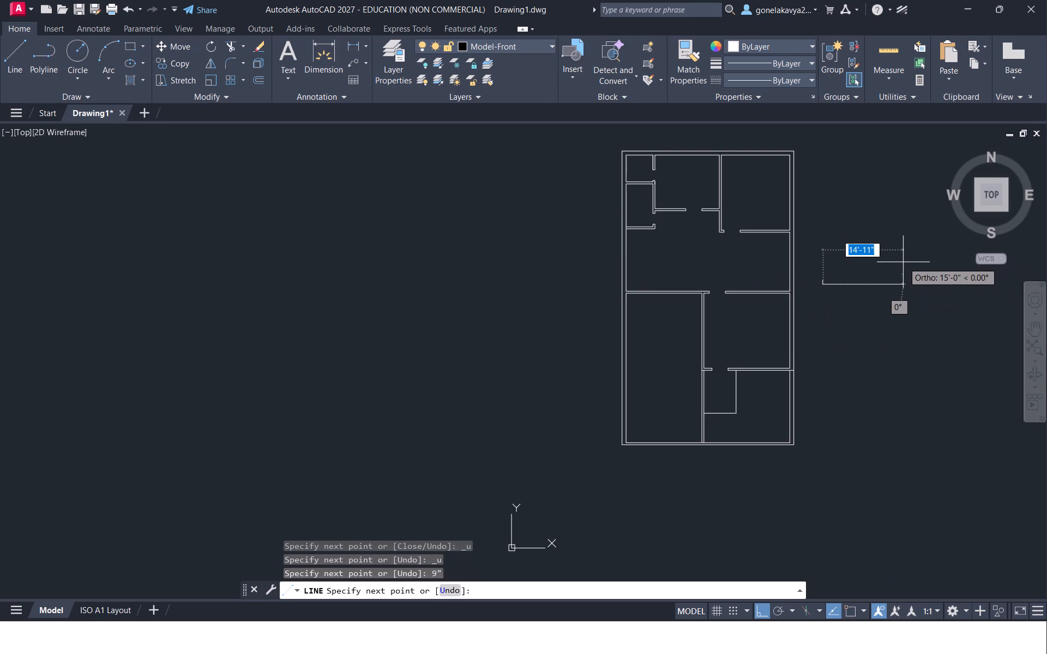
pyautogui.click(842, 273)
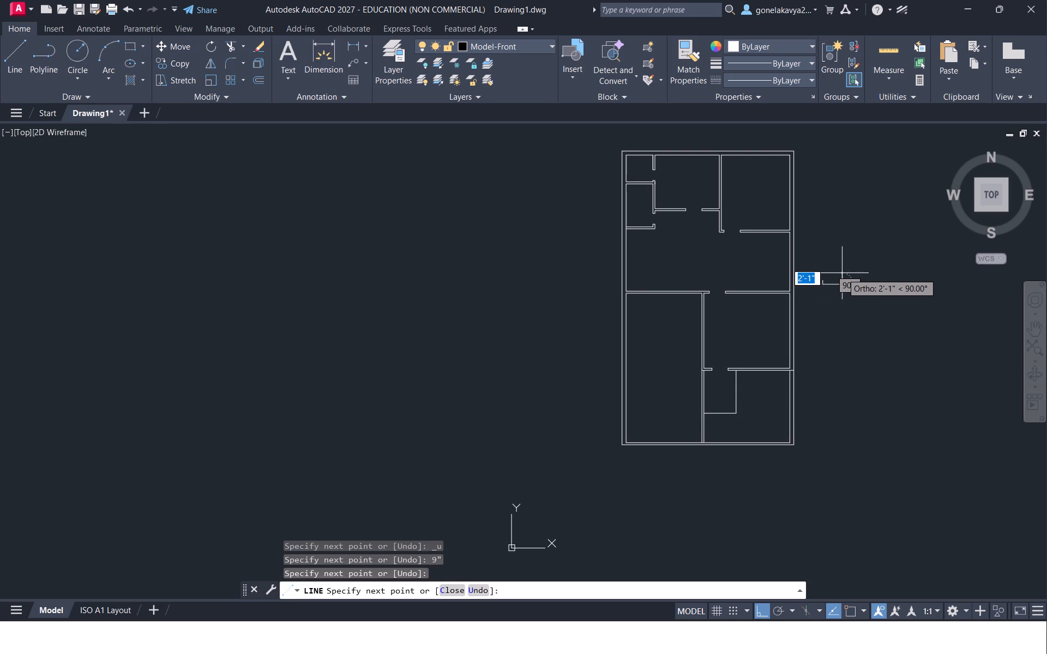
pyautogui.write('9"')
pyautogui.press('Return')
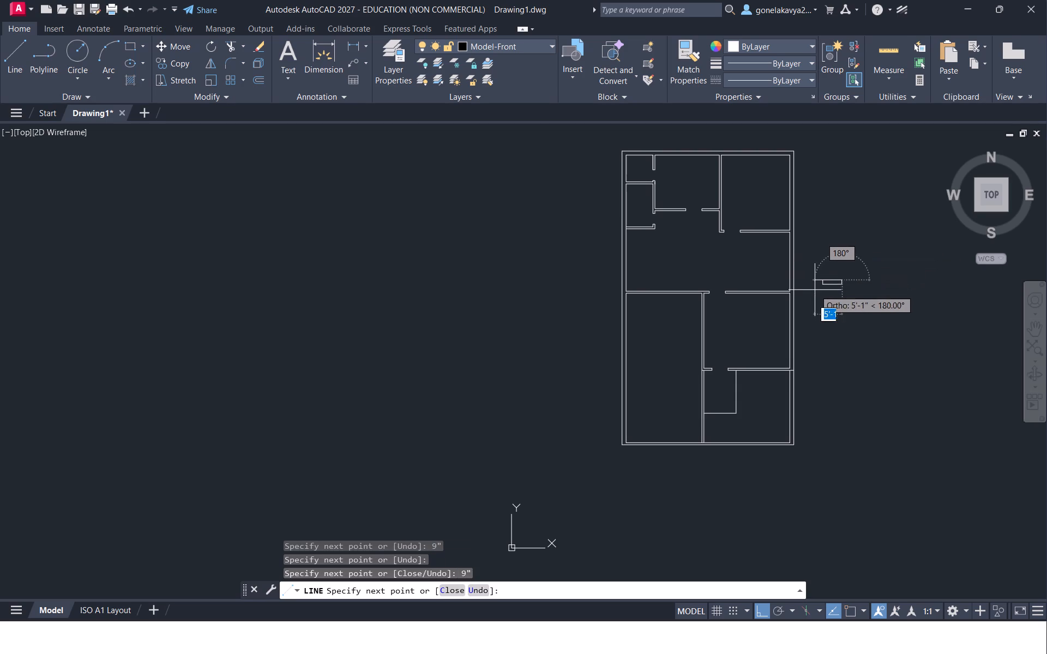
pyautogui.click(815, 290)
pyautogui.press('Escape')
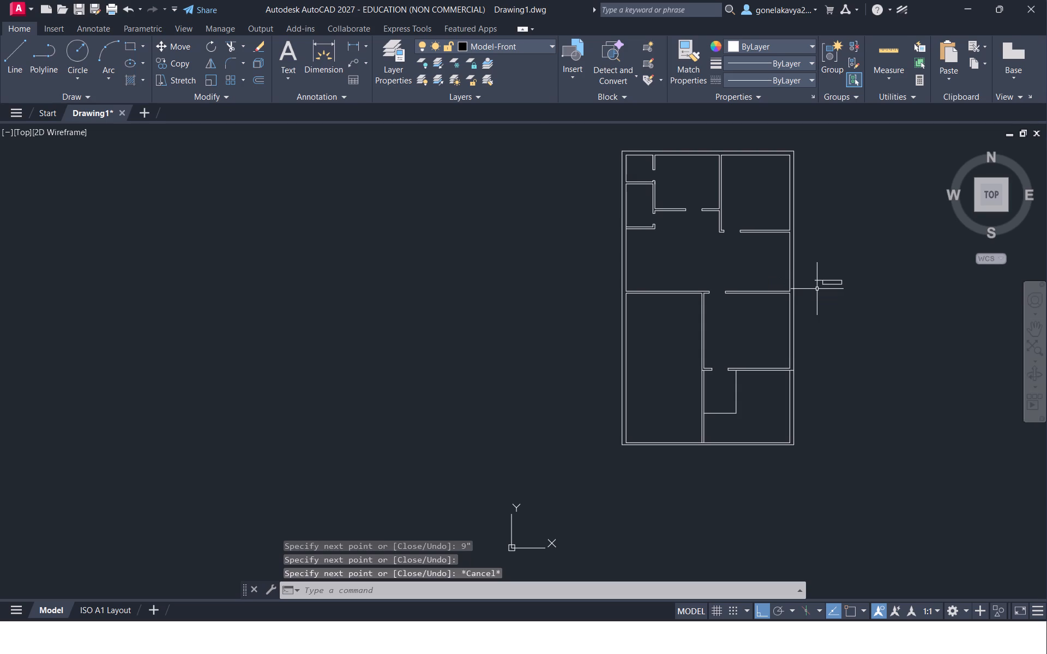
# Trim the overhanging end of the outline's upper line to leave a closed rectangle.
pyautogui.keyDown('ctrl'); pyautogui.scroll(4, 843, 288); pyautogui.keyUp('ctrl')
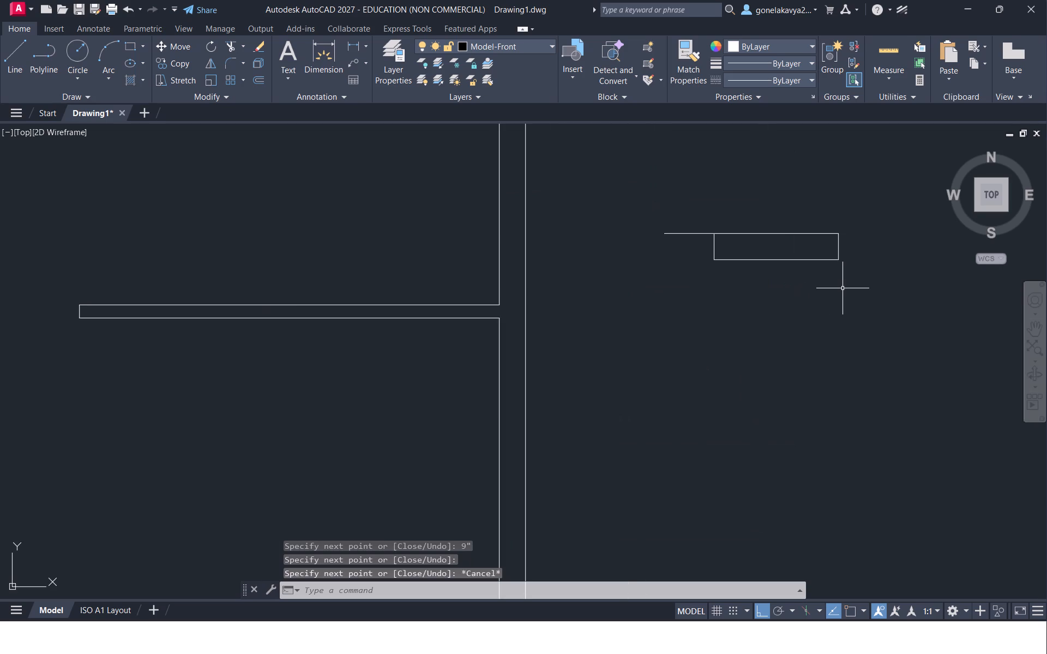
pyautogui.write('TR')
pyautogui.press('space')
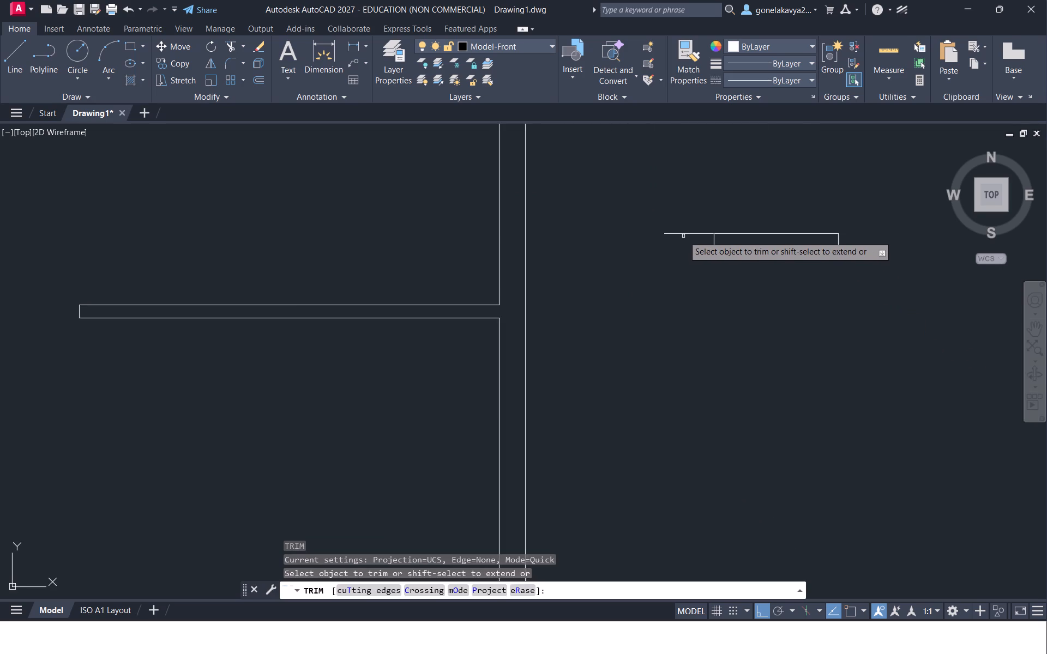
pyautogui.moveTo(692, 247); pyautogui.dragTo(692, 246)
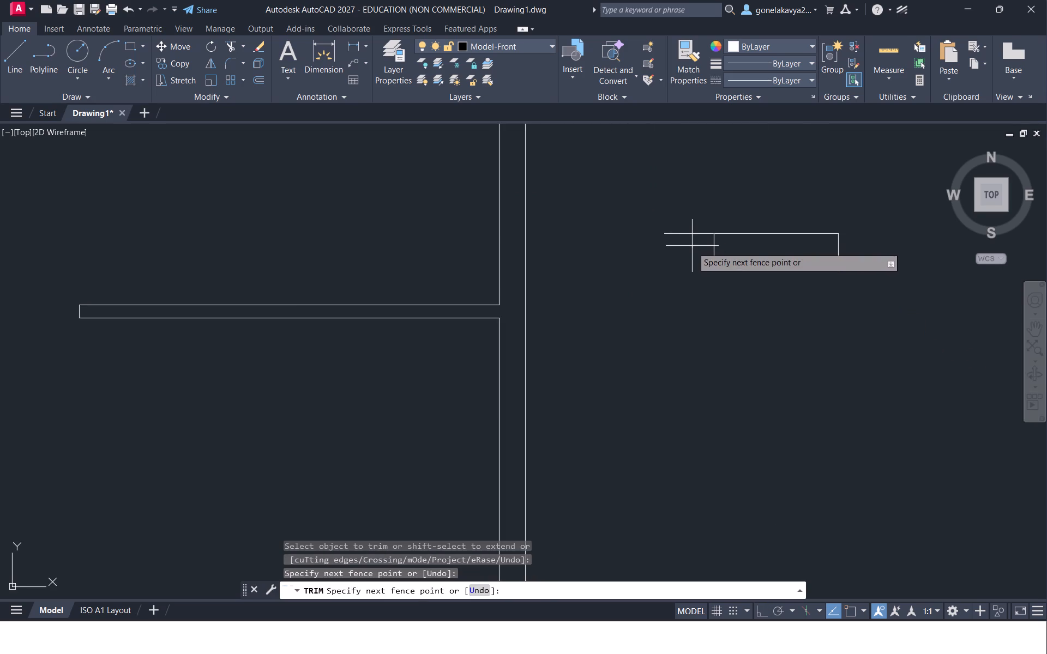
pyautogui.moveTo(692, 246); pyautogui.dragTo(692, 237)
pyautogui.click(692, 226)
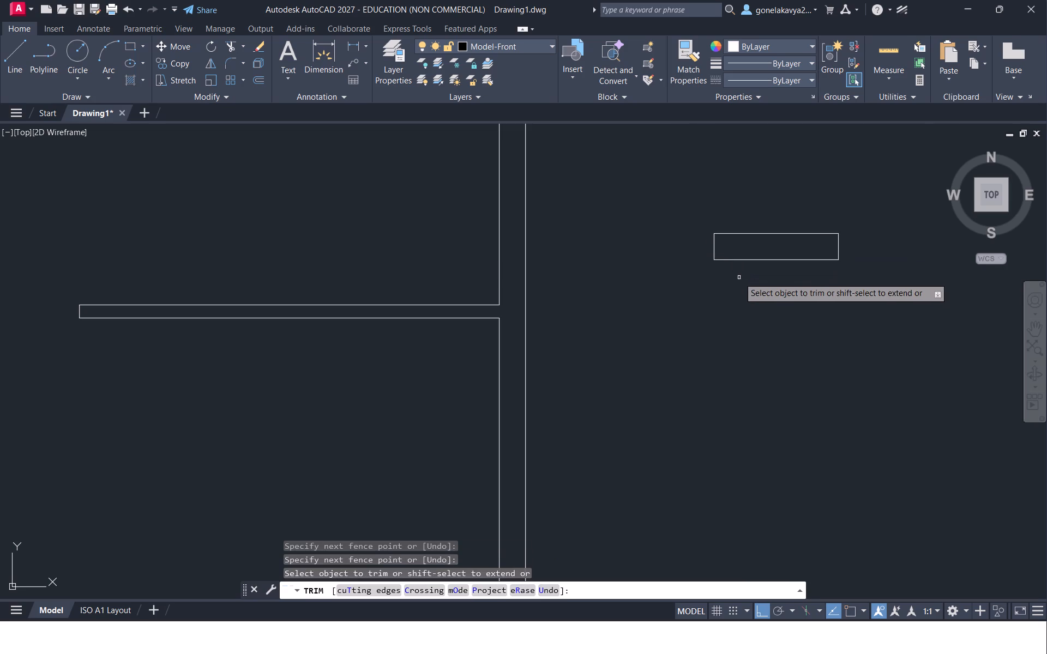
pyautogui.press('Escape')
# Offset the small rectangle's upper and lower long edges 6" inward to form a window symbol.
pyautogui.press('o')
pyautogui.press('Return')
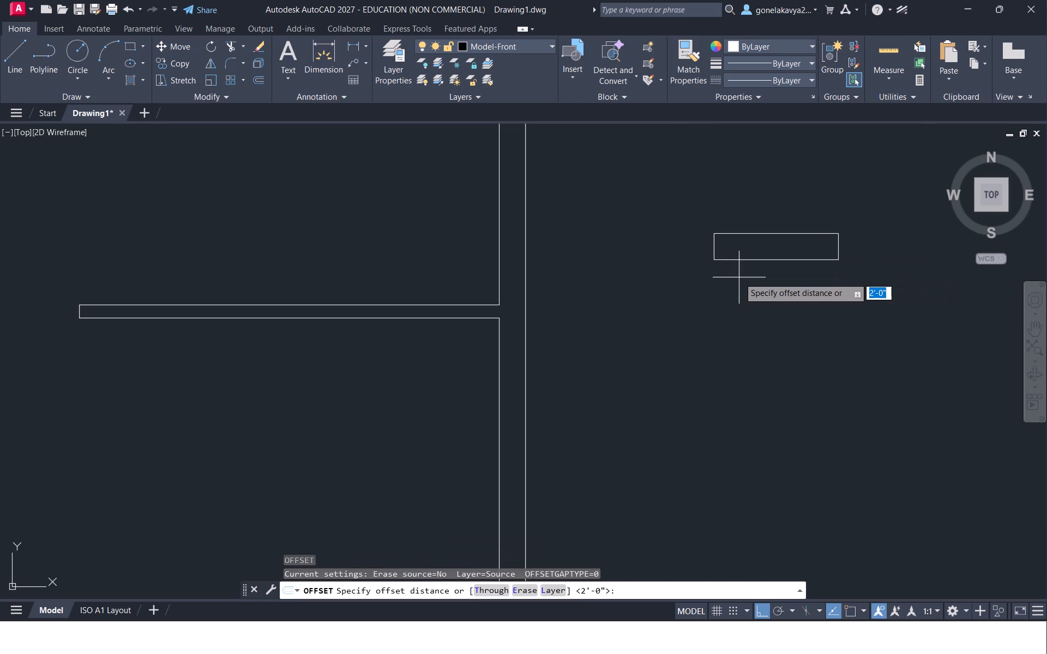
pyautogui.write('6"')
pyautogui.press('Return')
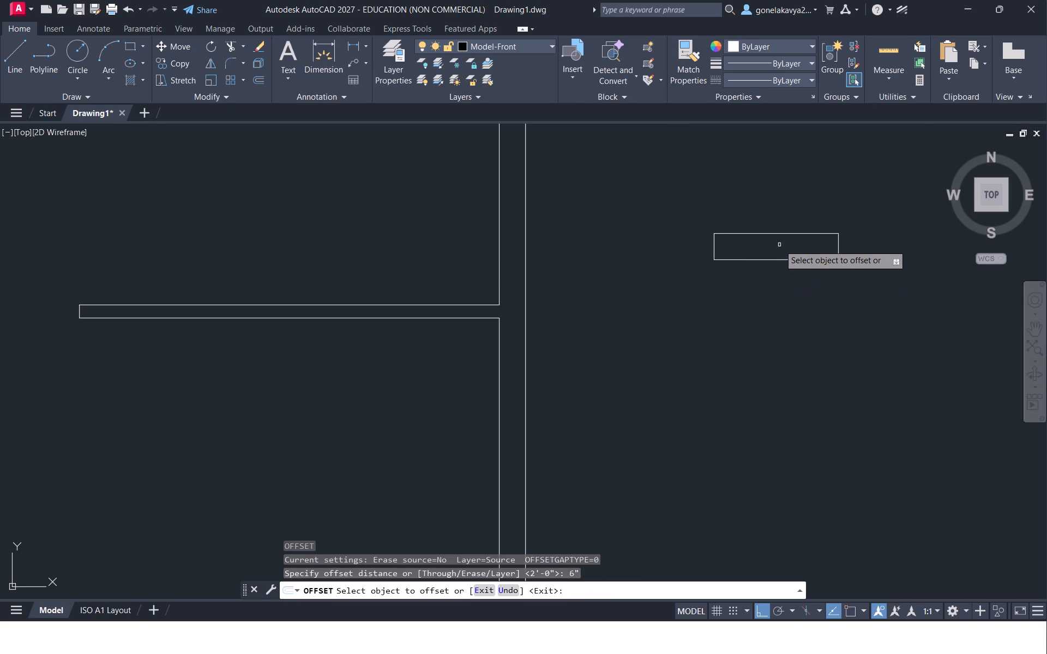
pyautogui.click(783, 234)
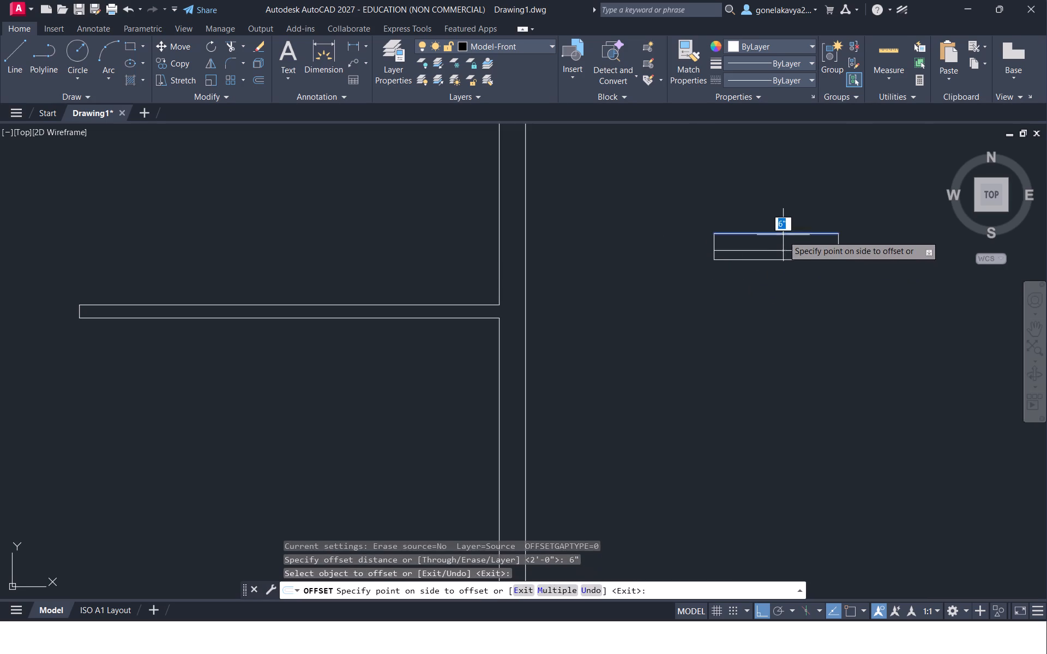
pyautogui.click(783, 244)
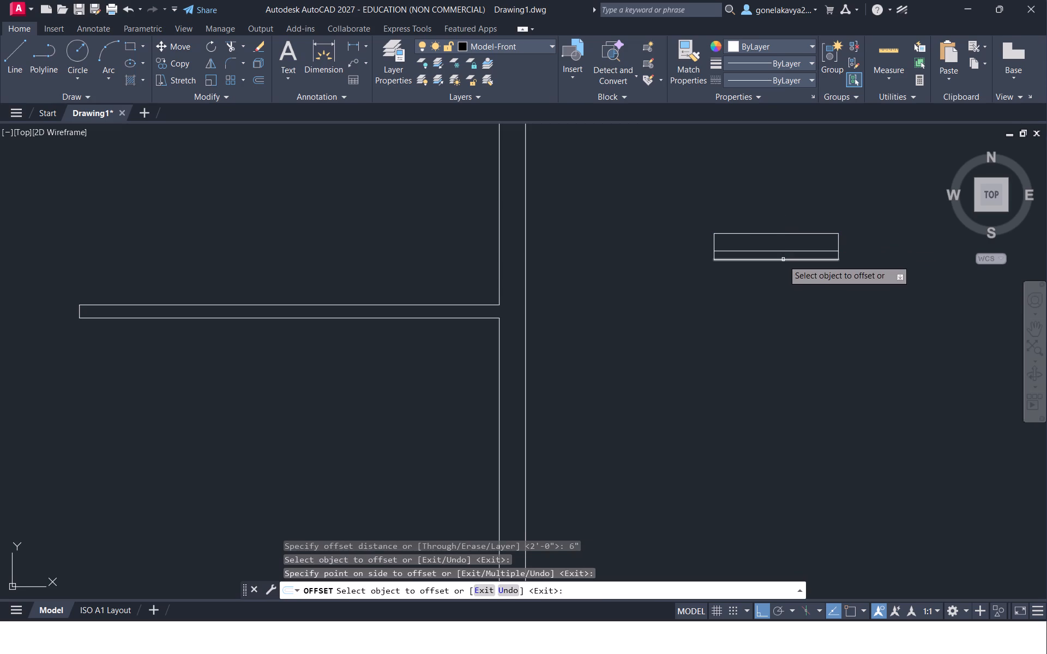
pyautogui.click(783, 261)
pyautogui.click(785, 247)
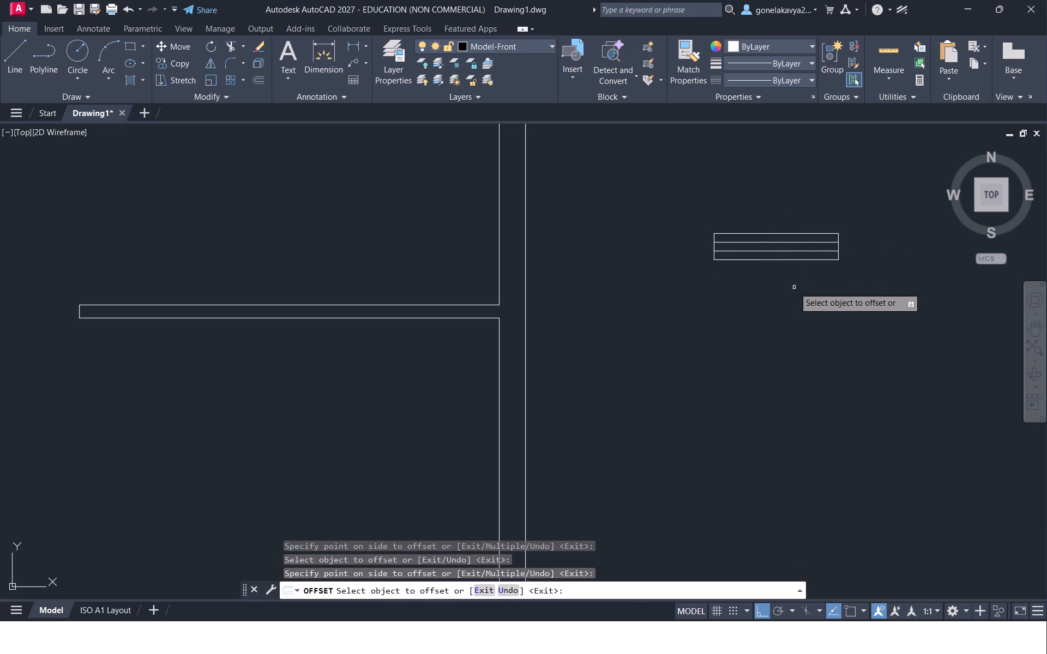
pyautogui.keyDown('ctrl'); pyautogui.scroll(-3, 794, 287); pyautogui.keyUp('ctrl')
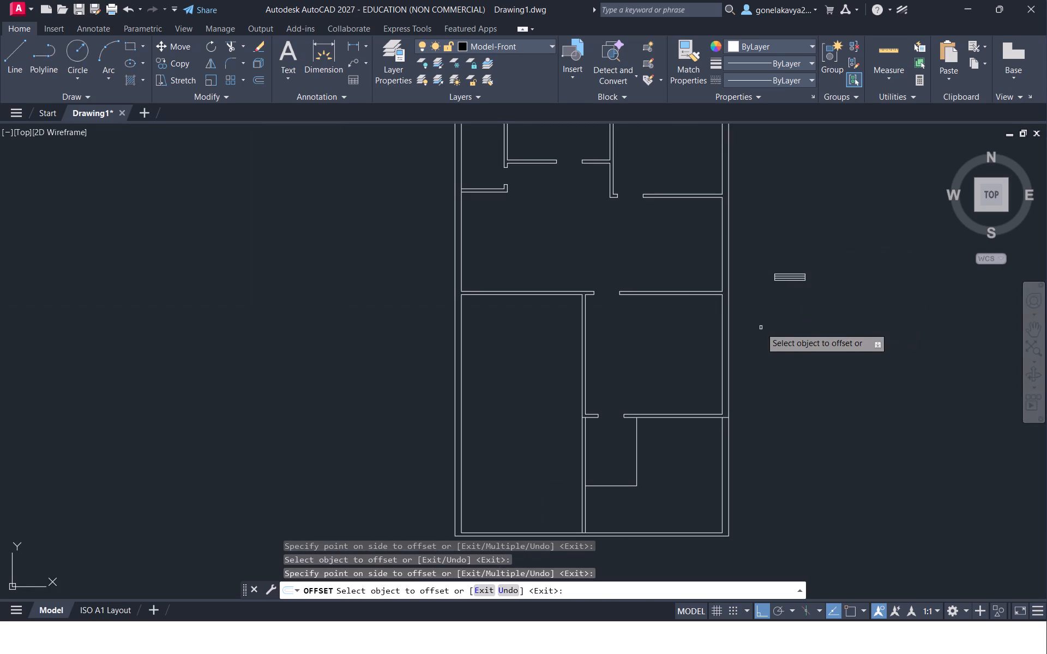
pyautogui.click(761, 328)
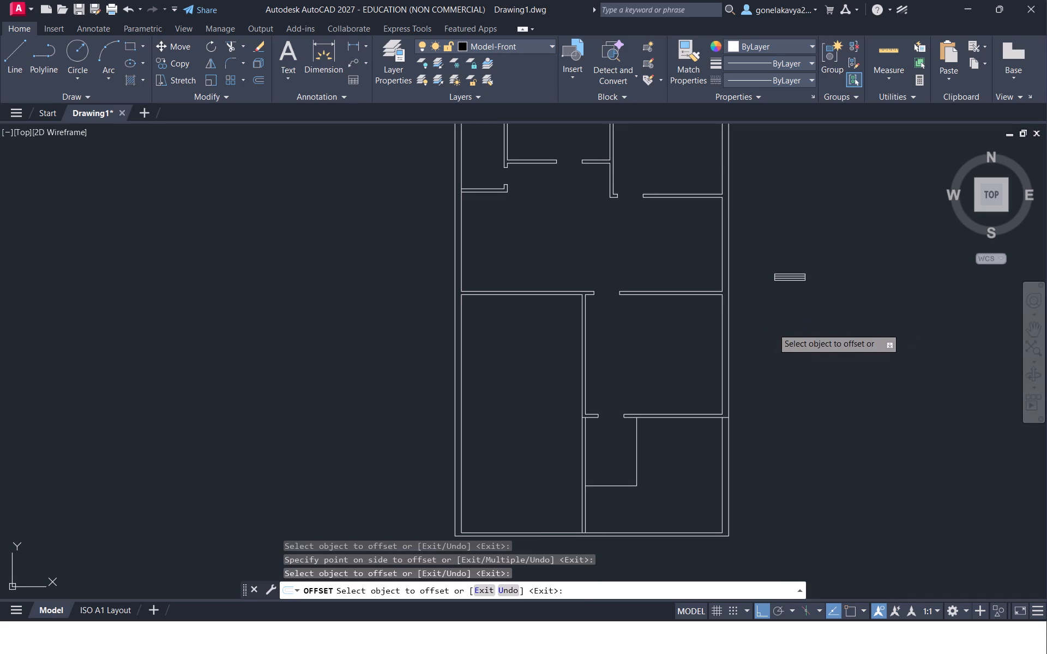
pyautogui.press('Escape')
# Copy the window symbol about 11' straight up and once more straight down, outside the right outer wall.
pyautogui.moveTo(797, 312); pyautogui.dragTo(755, 281)
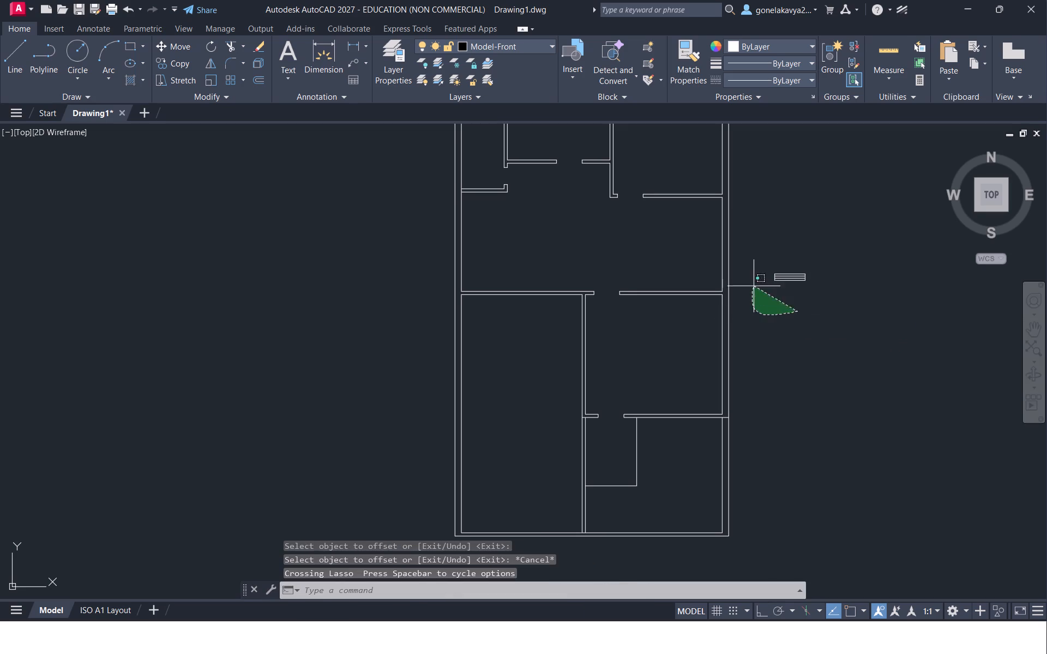
pyautogui.moveTo(755, 281); pyautogui.dragTo(819, 323)
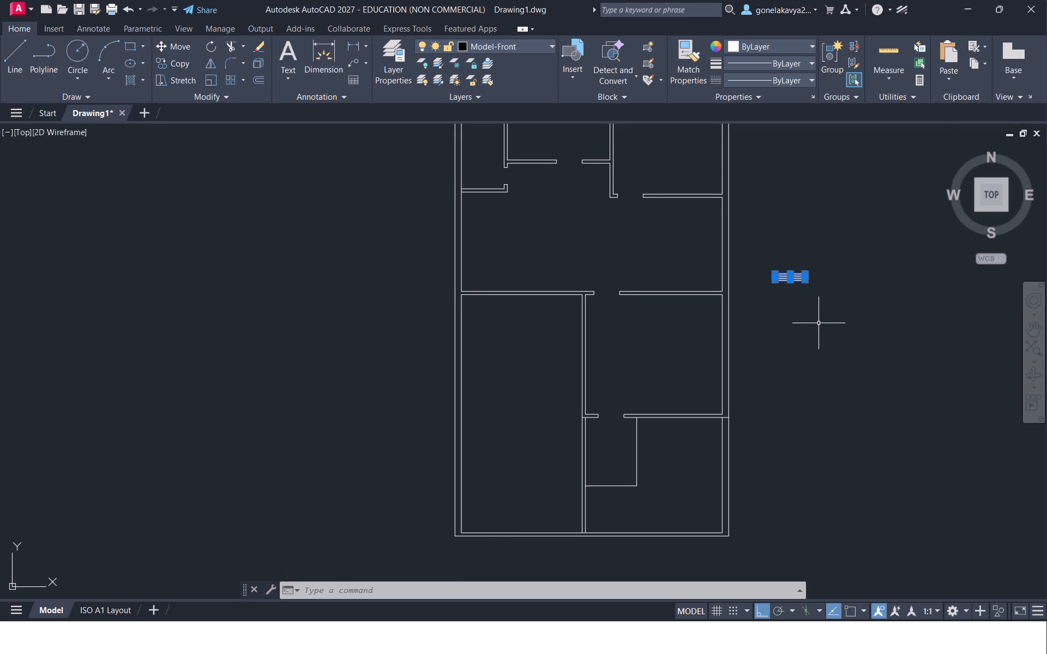
pyautogui.rightClick(819, 323)
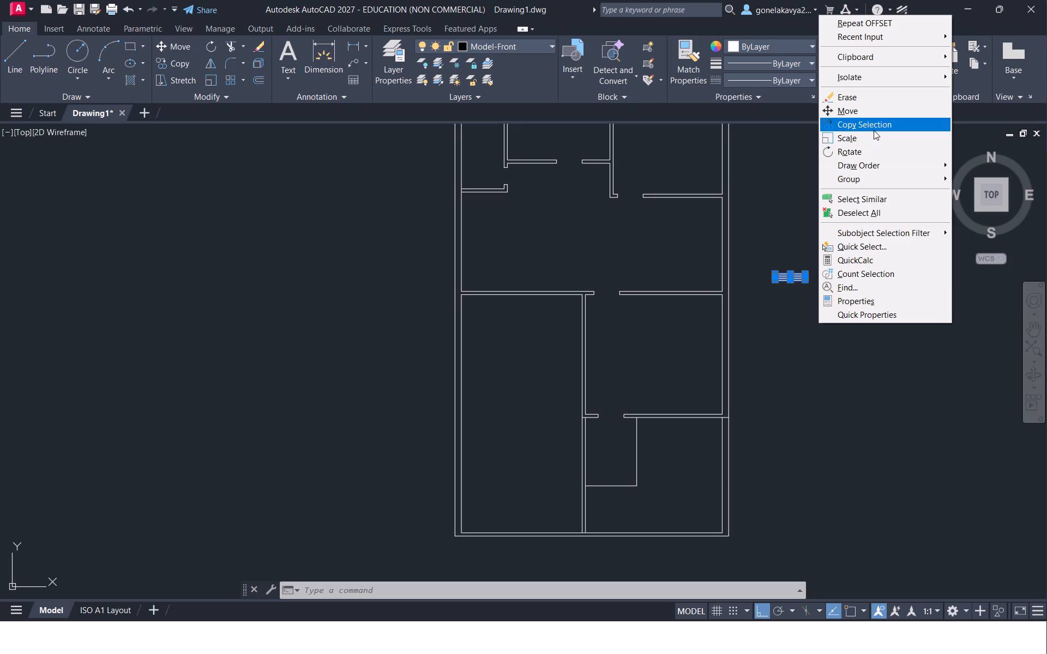
pyautogui.click(870, 129)
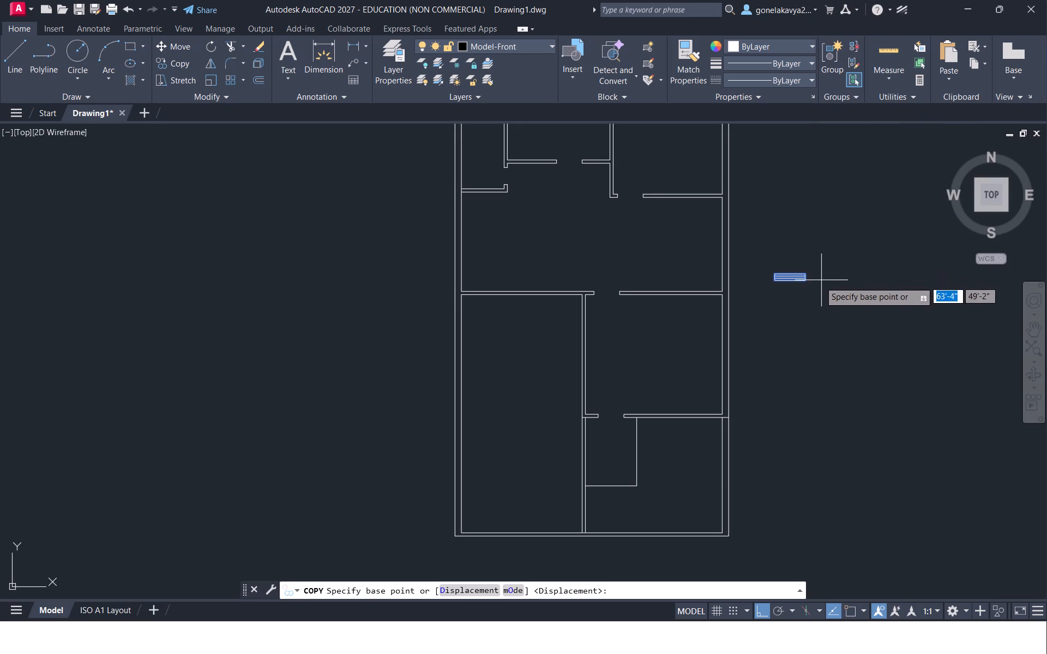
pyautogui.click(804, 281)
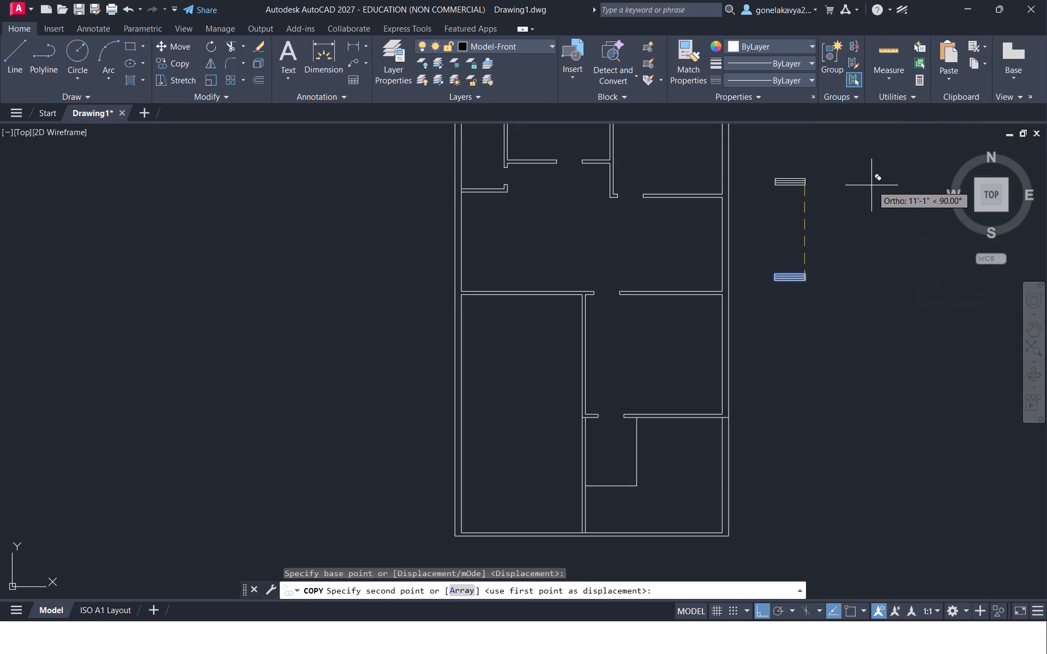
pyautogui.click(881, 184)
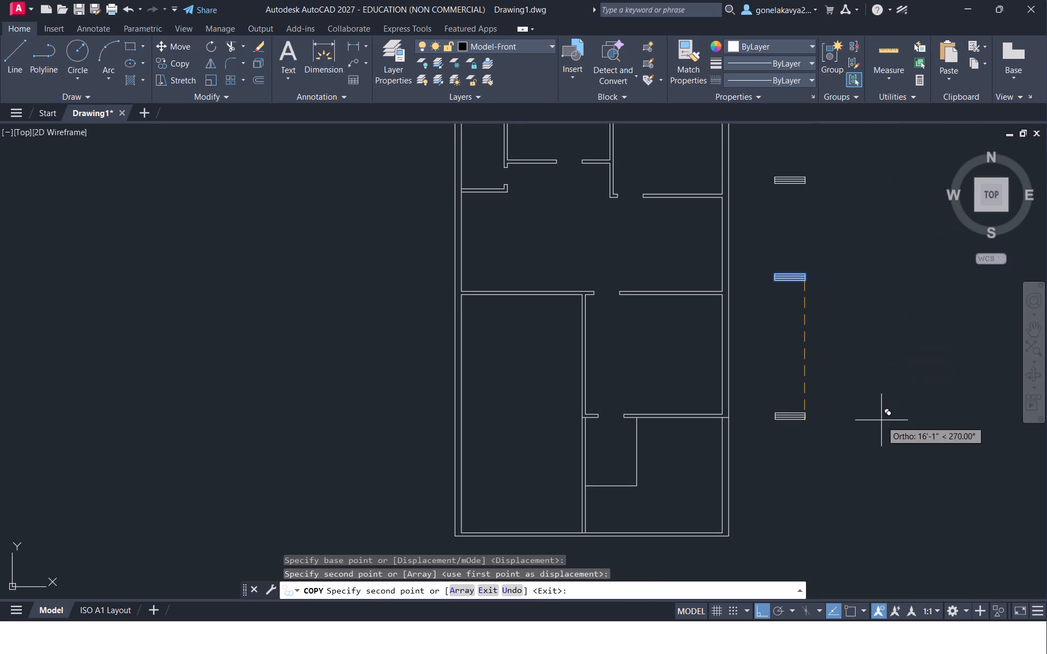
pyautogui.click(876, 387)
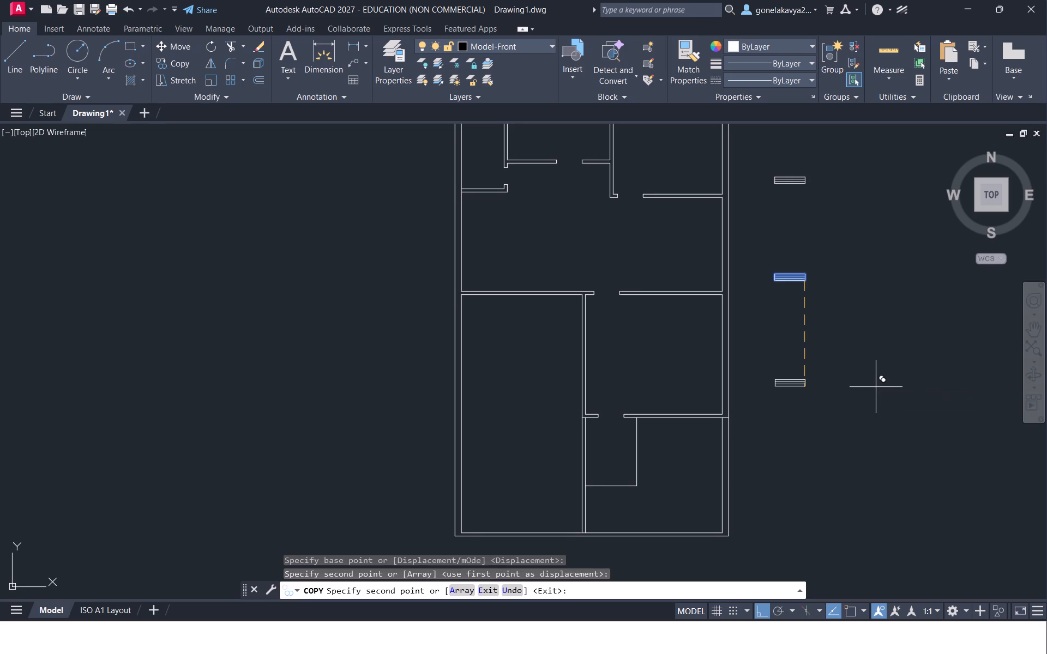
pyautogui.press('Escape')
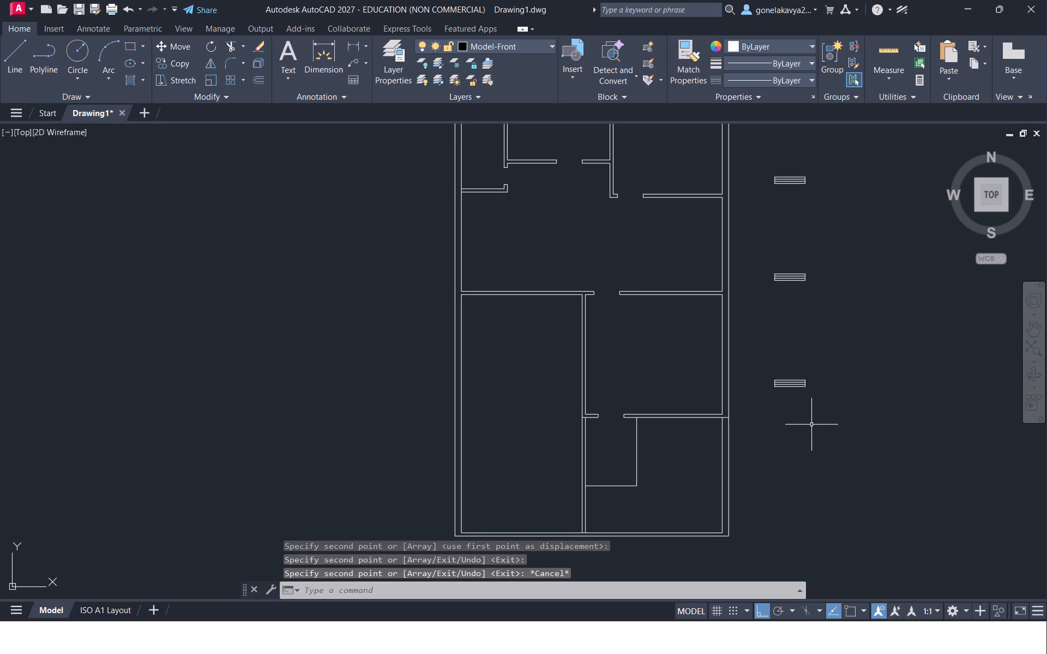
# Rotate the lowest window symbol 90° to a vertical orientation about a point just below it.
pyautogui.moveTo(815, 421); pyautogui.dragTo(872, 361)
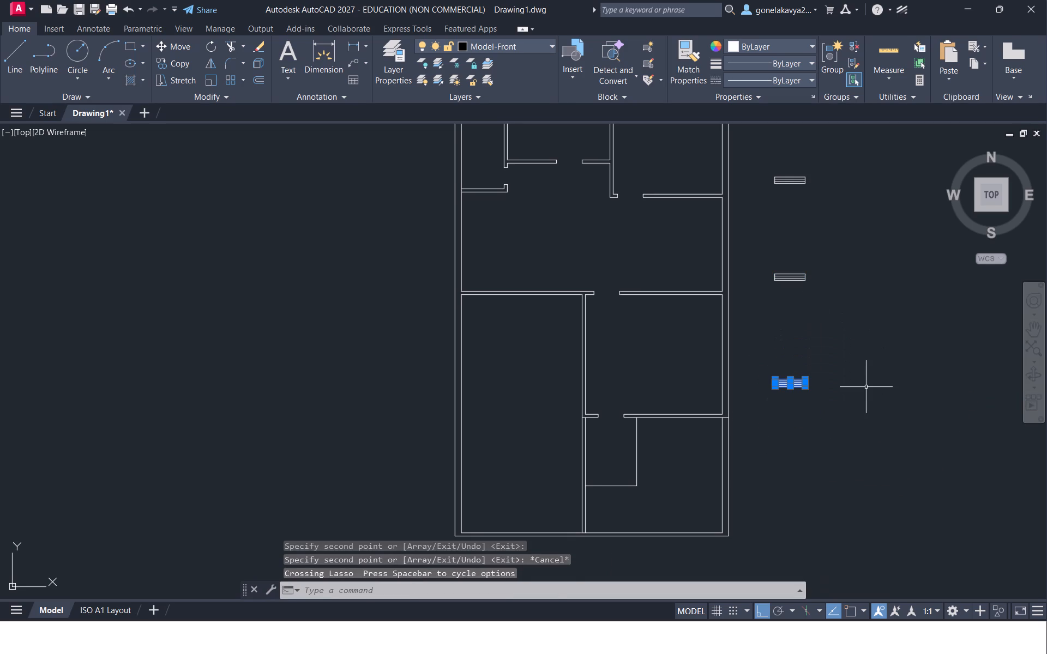
pyautogui.rightClick(866, 387)
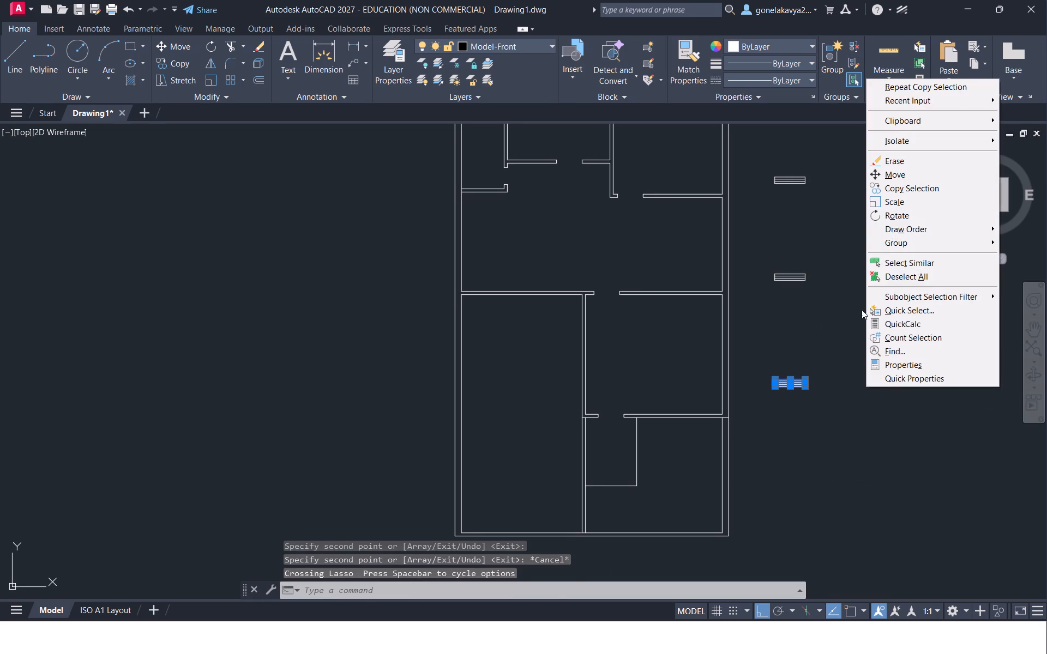
pyautogui.click(914, 214)
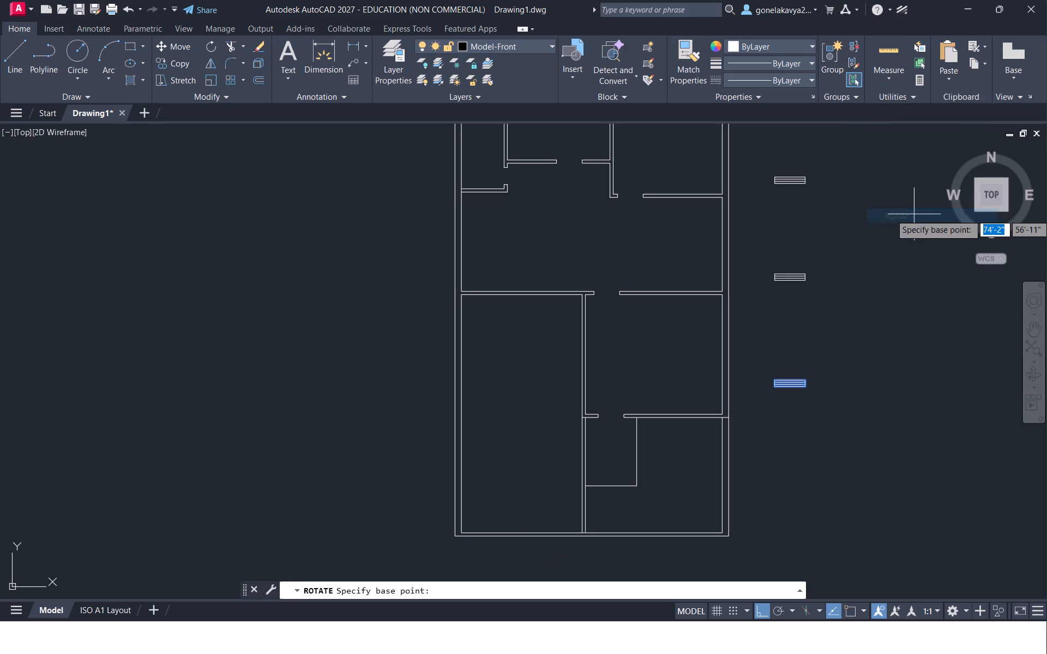
pyautogui.moveTo(819, 410); pyautogui.dragTo(805, 439)
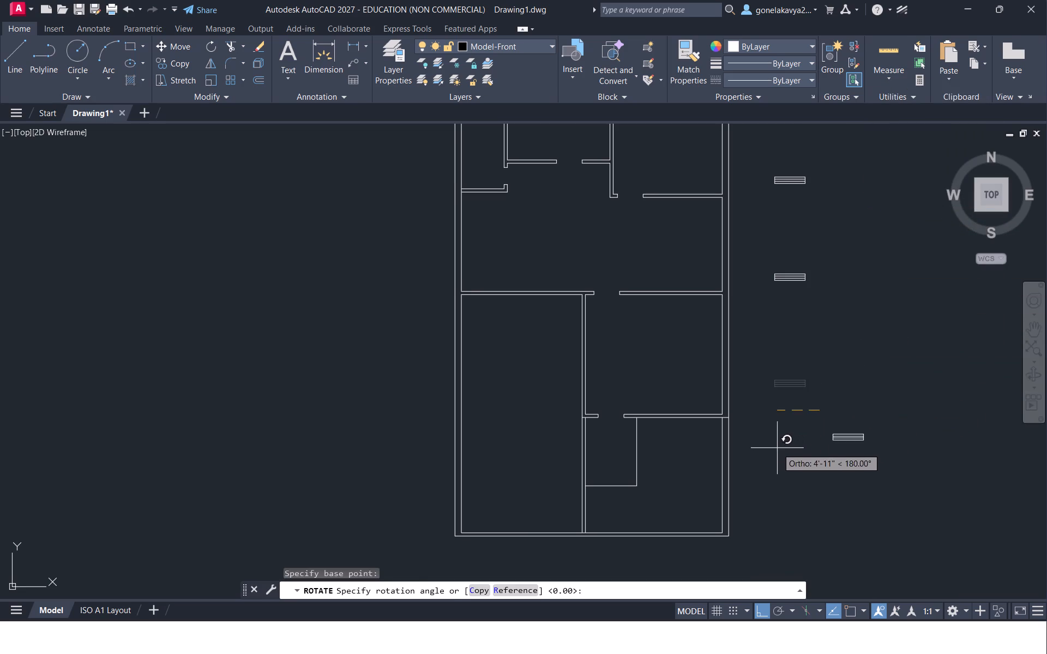
pyautogui.click(804, 446)
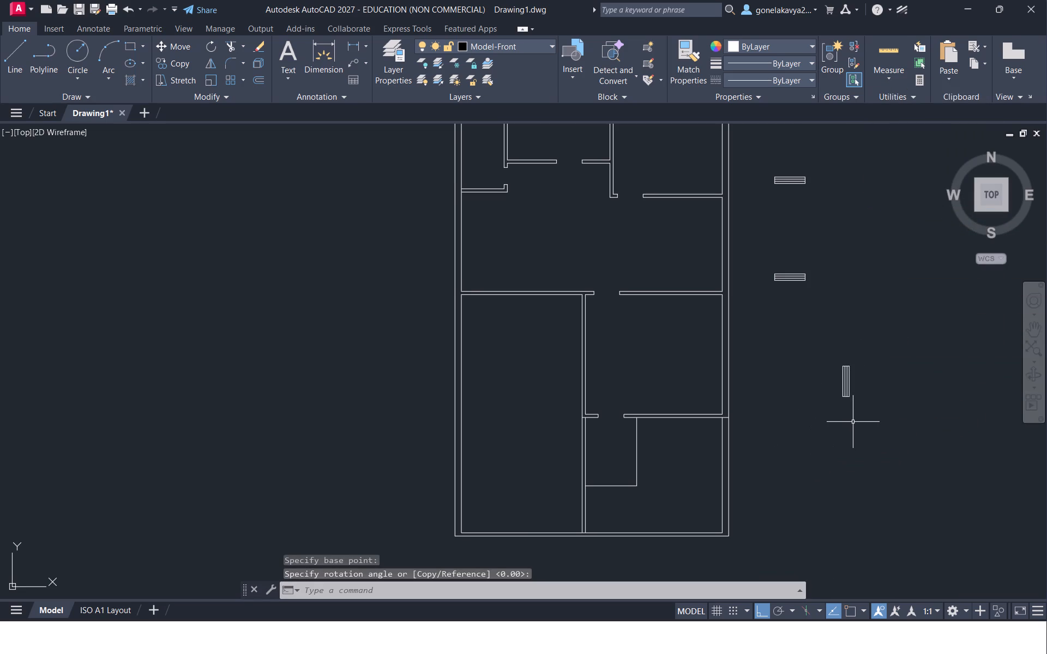
# Copy the vertical window symbol from near its lower-right corner into the right outer wall, once at the lower-middle room and once at the hall above.
pyautogui.moveTo(853, 422); pyautogui.dragTo(837, 422)
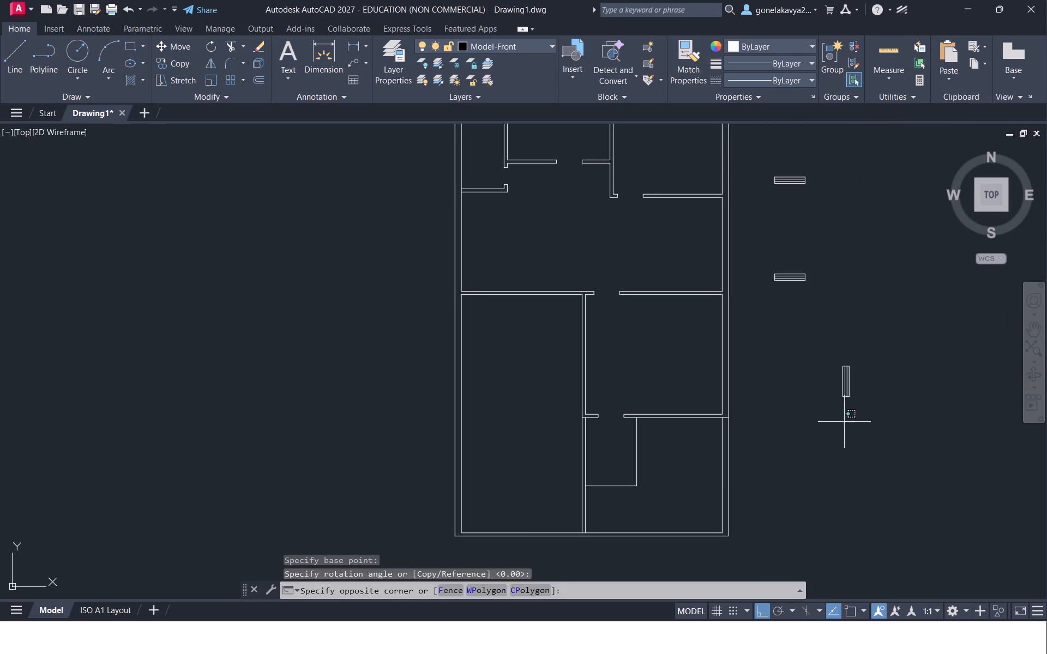
pyautogui.moveTo(837, 422); pyautogui.dragTo(890, 410)
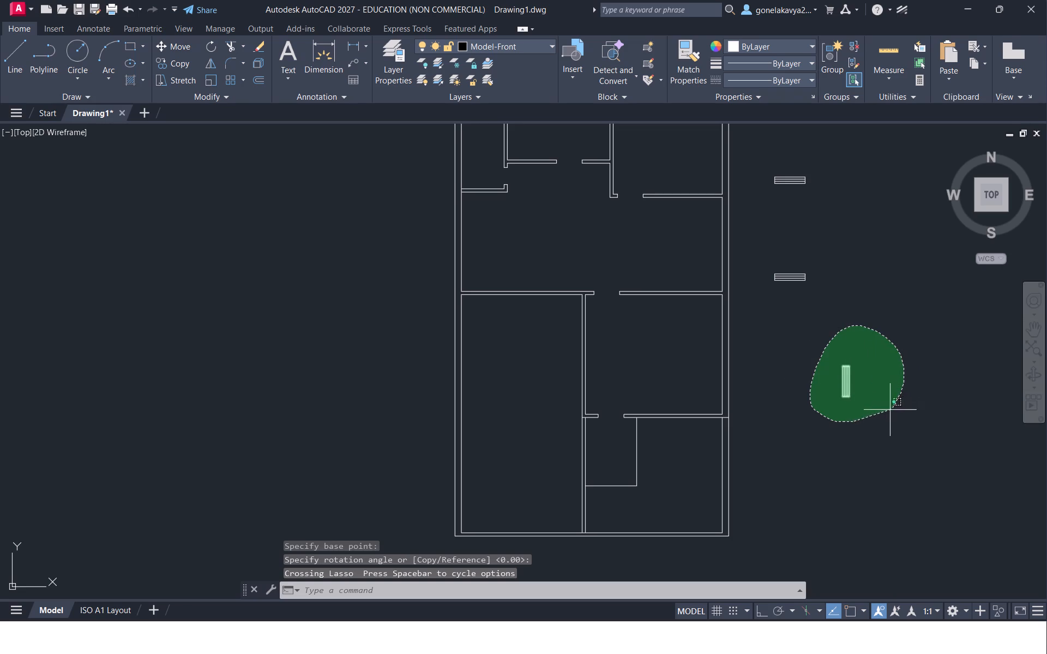
pyautogui.moveTo(890, 410); pyautogui.dragTo(881, 423)
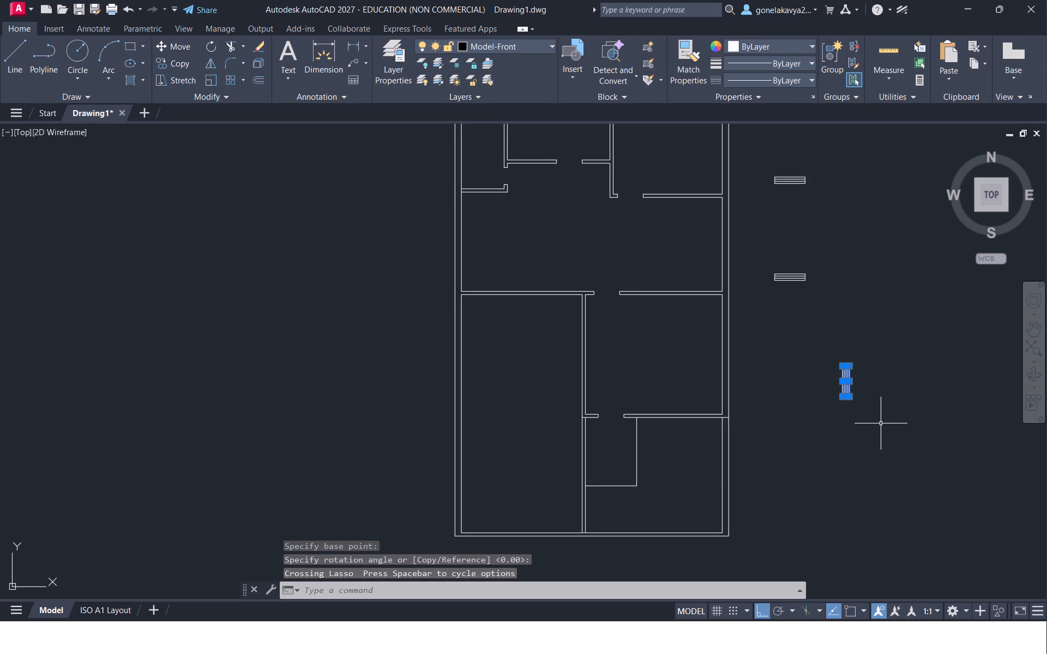
pyautogui.rightClick(881, 423)
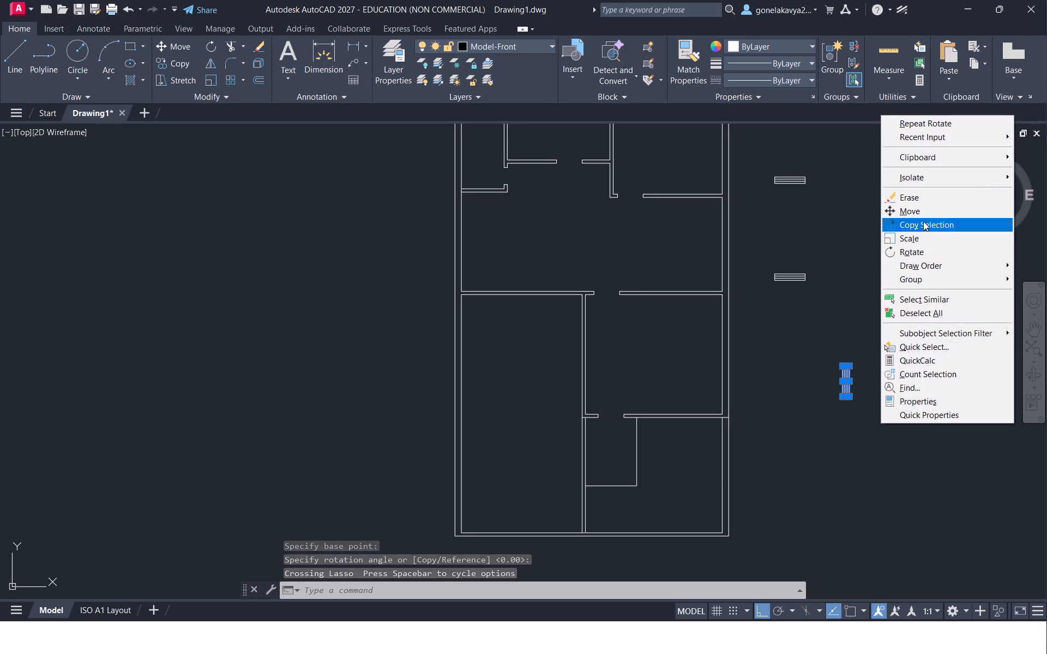
pyautogui.click(923, 221)
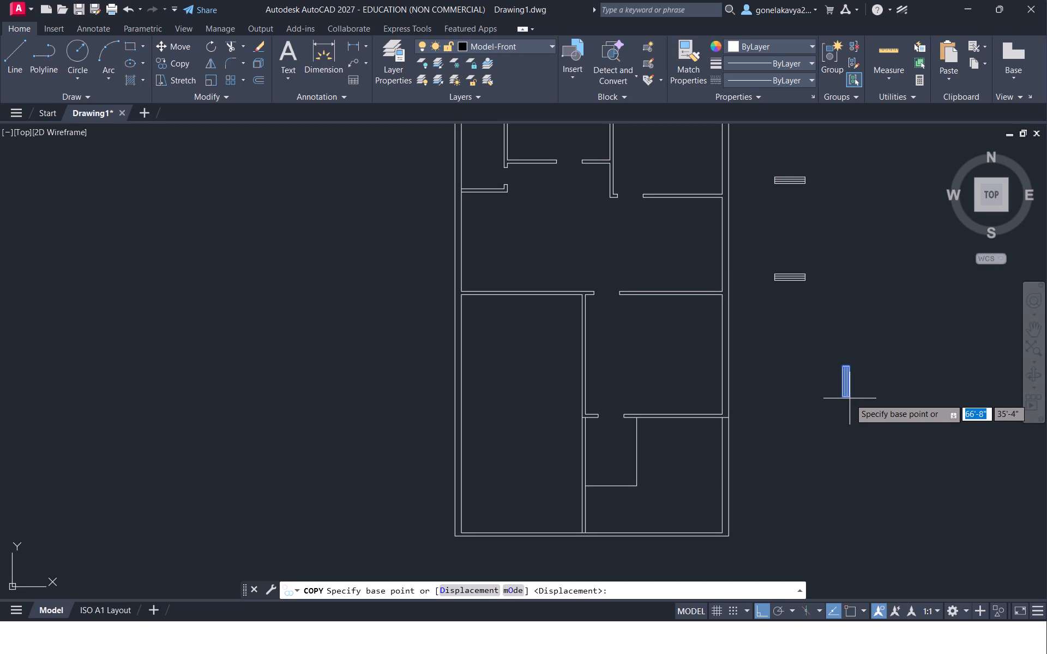
pyautogui.click(849, 398)
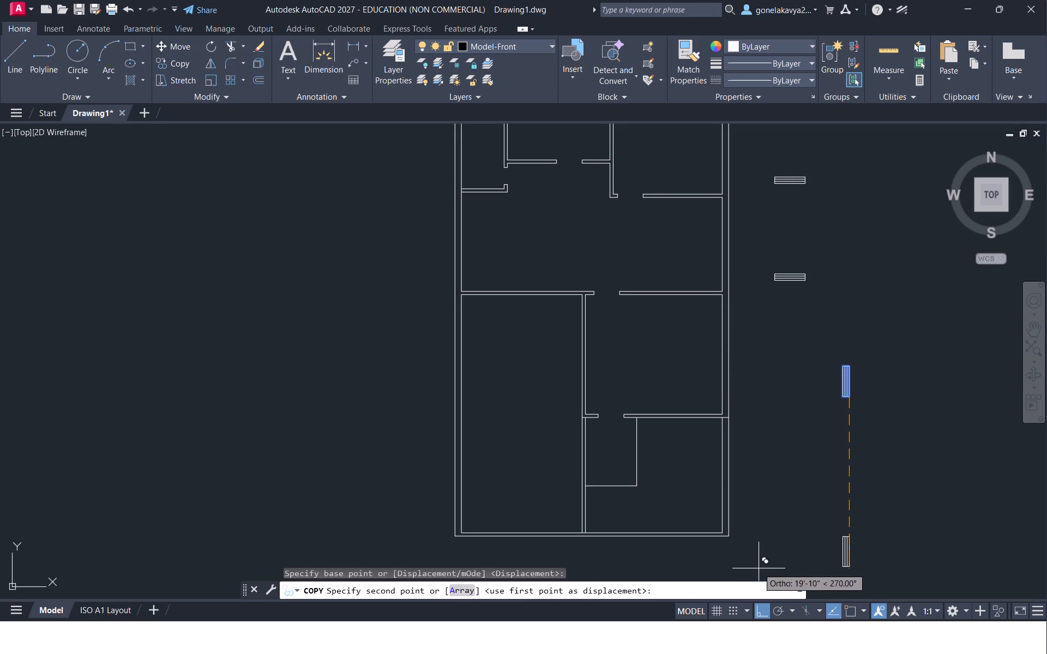
pyautogui.click(763, 614)
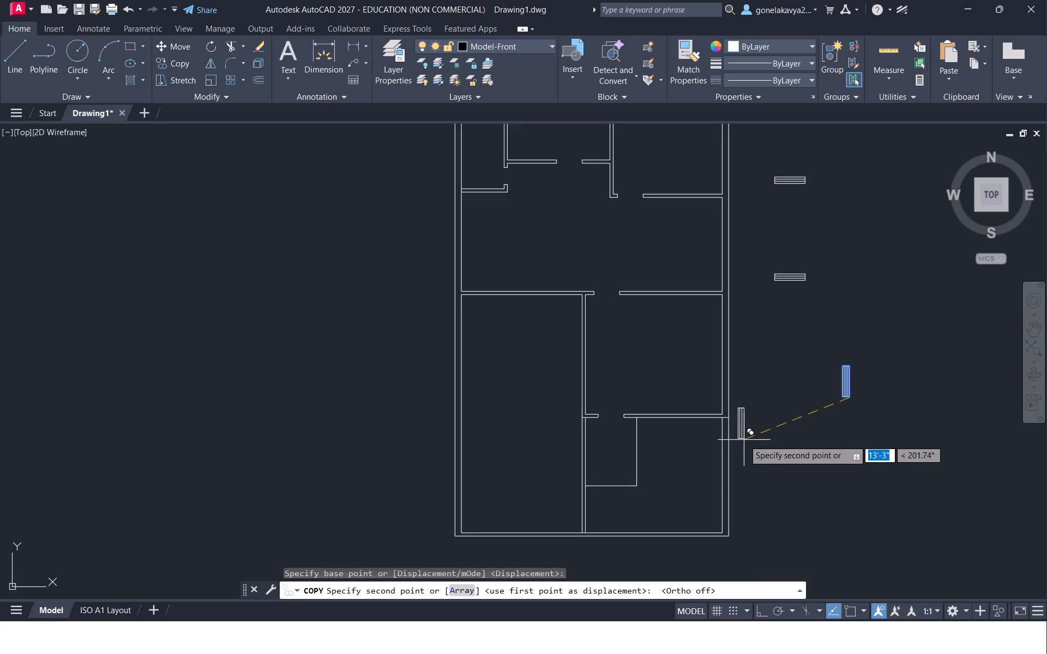
pyautogui.keyDown('ctrl'); pyautogui.scroll(3, 733, 389); pyautogui.keyUp('ctrl')
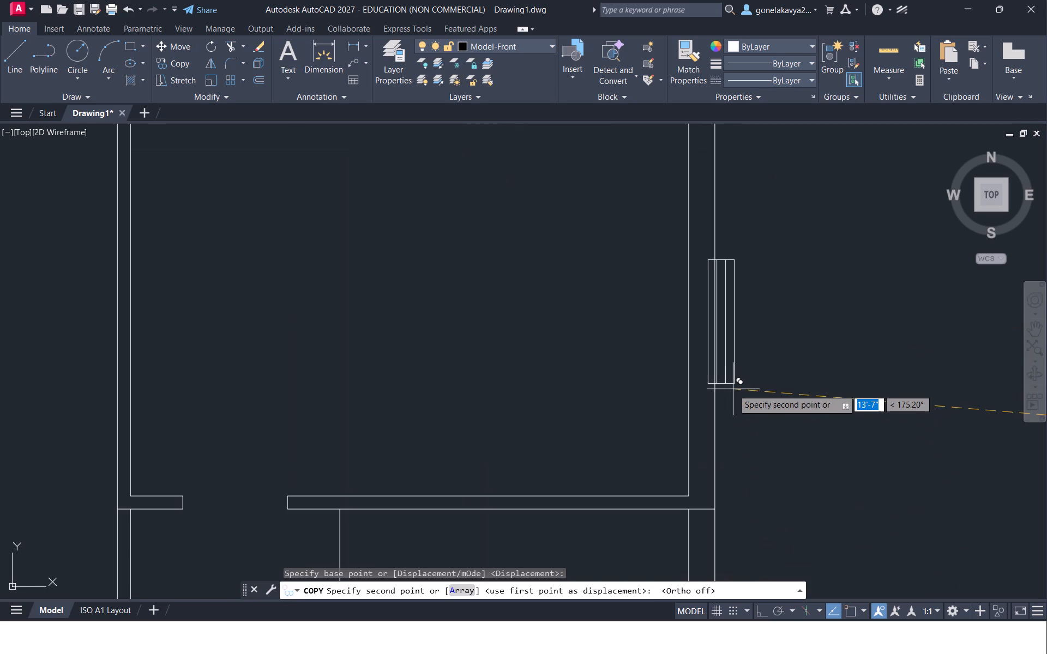
pyautogui.click(714, 293)
pyautogui.keyDown('ctrl'); pyautogui.scroll(-5, 780, 329); pyautogui.keyUp('ctrl')
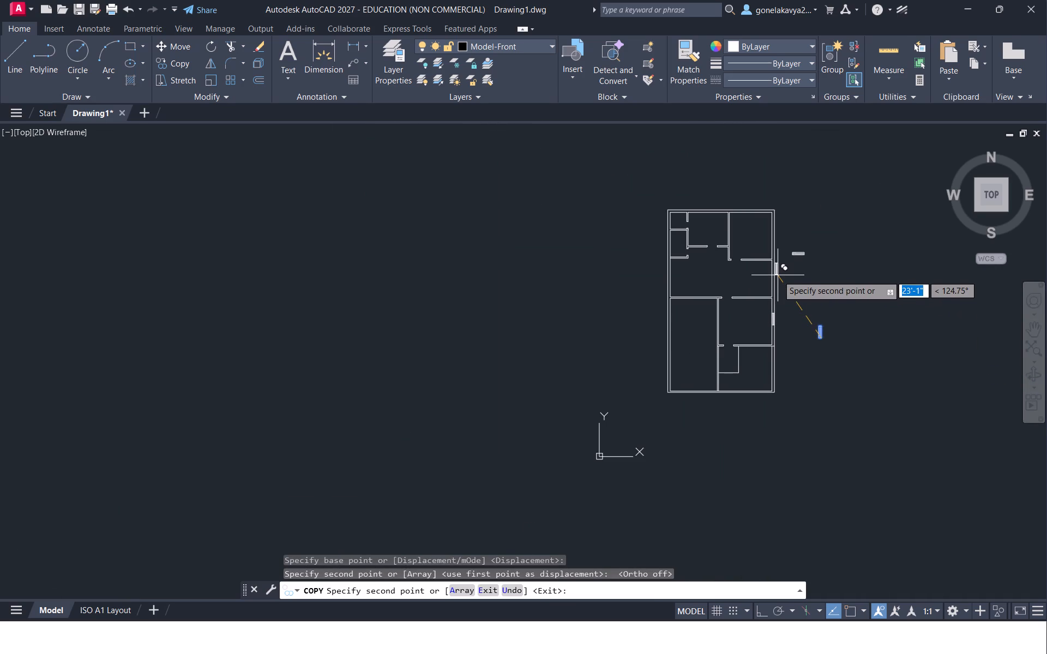
pyautogui.keyDown('ctrl'); pyautogui.scroll(3, 778, 275); pyautogui.keyUp('ctrl')
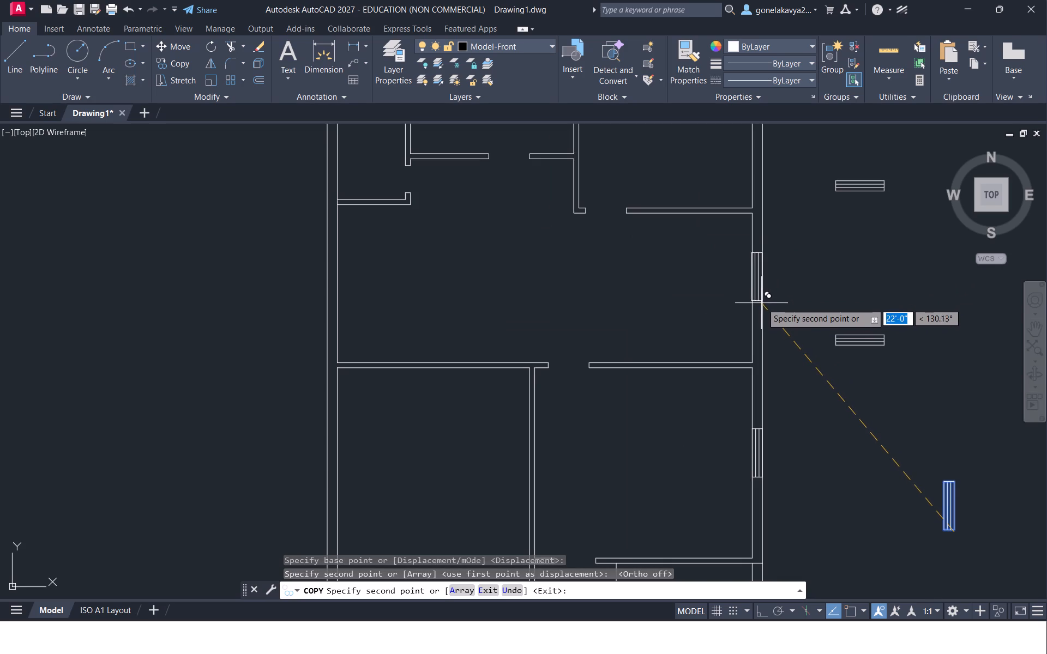
pyautogui.click(762, 302)
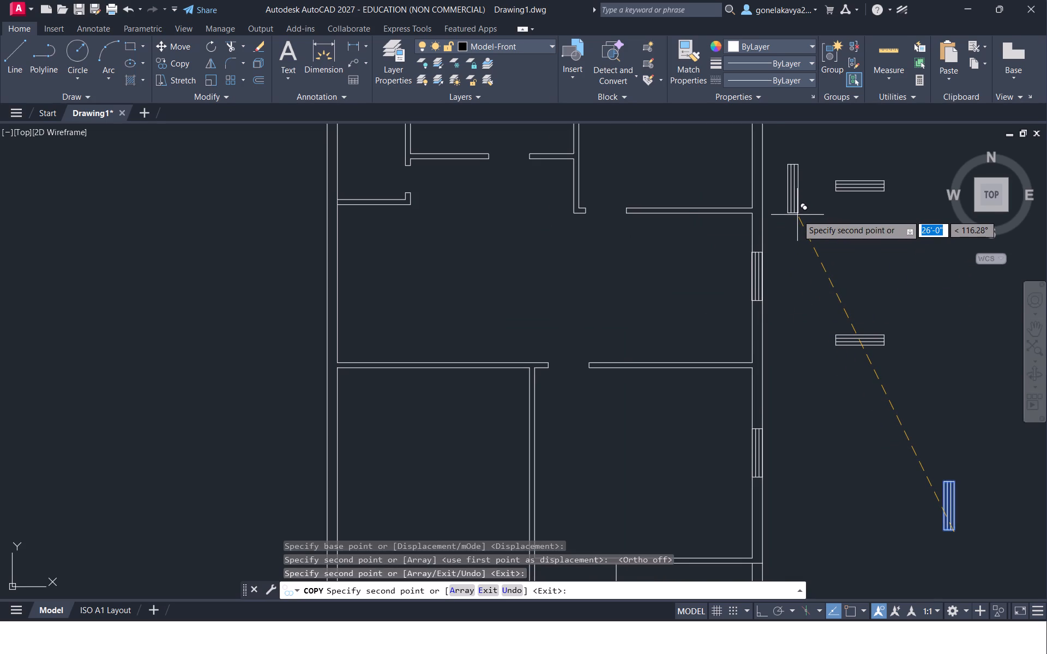
# Place two more copies of the vertical window symbol along the left outer wall, at the small upper room and at the hall.
pyautogui.keyDown('ctrl'); pyautogui.scroll(-1, 797, 215); pyautogui.keyUp('ctrl')
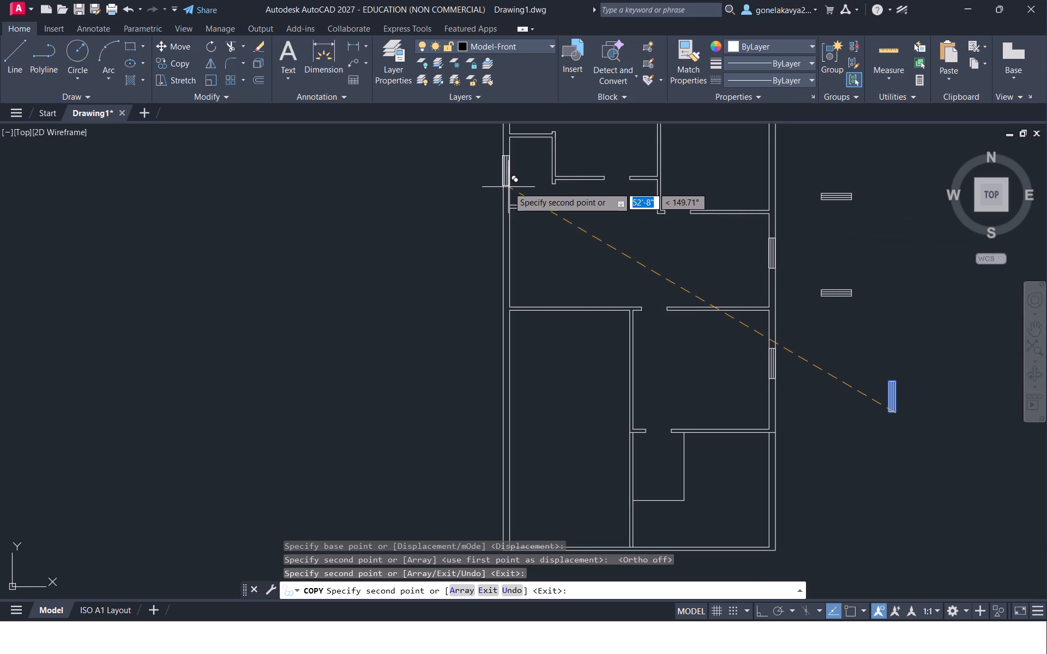
pyautogui.keyDown('ctrl'); pyautogui.scroll(1, 507, 175); pyautogui.keyUp('ctrl')
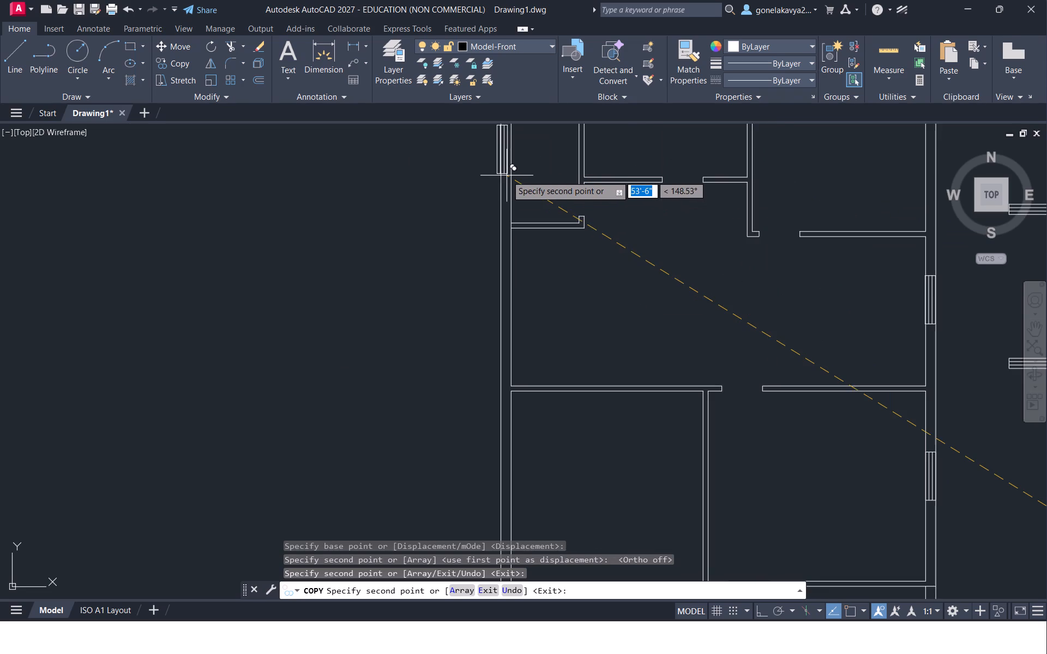
pyautogui.keyDown('ctrl'); pyautogui.scroll(1, 507, 175); pyautogui.keyUp('ctrl')
pyautogui.click(507, 175)
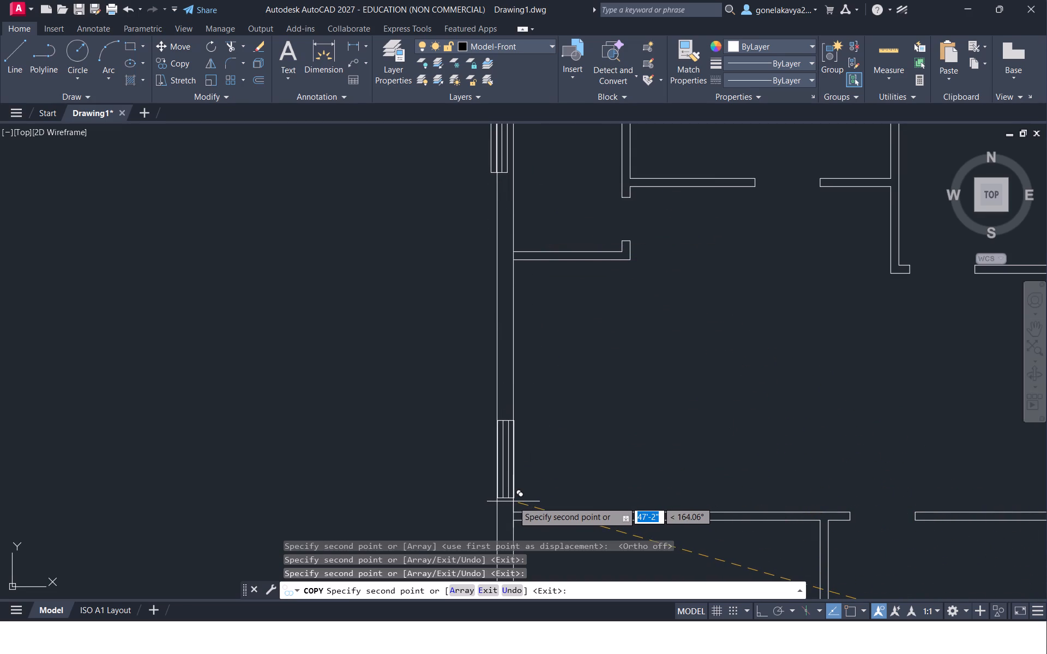
pyautogui.click(513, 501)
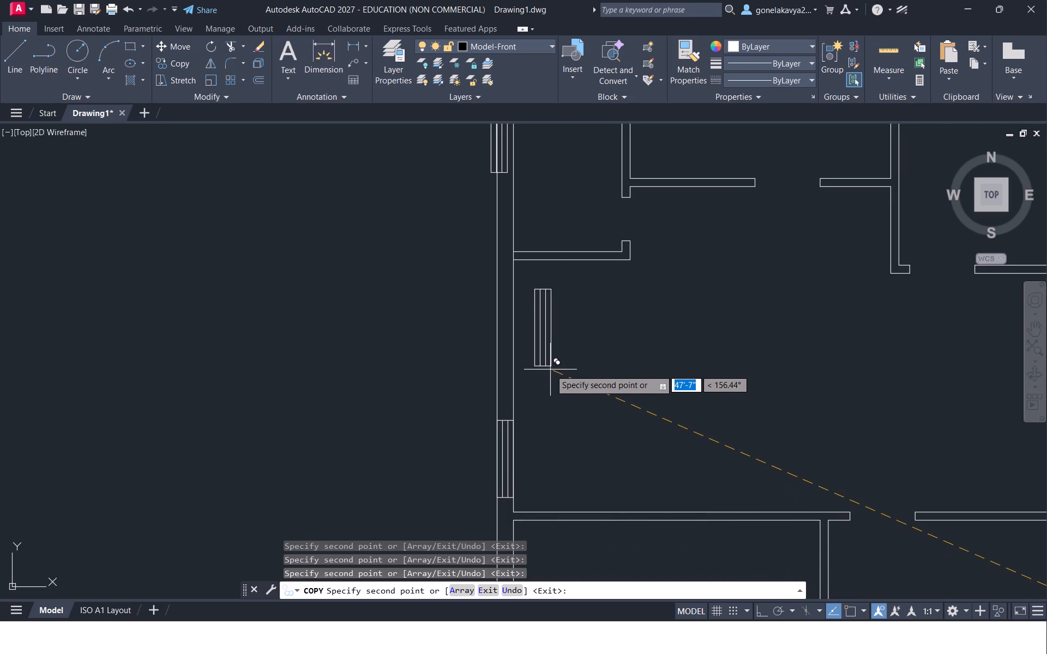
# Place a spare copy of the vertical window symbol outside the right outer wall, just below and left of the original, and end the copying.
pyautogui.keyDown('ctrl'); pyautogui.scroll(-4, 550, 370); pyautogui.keyUp('ctrl')
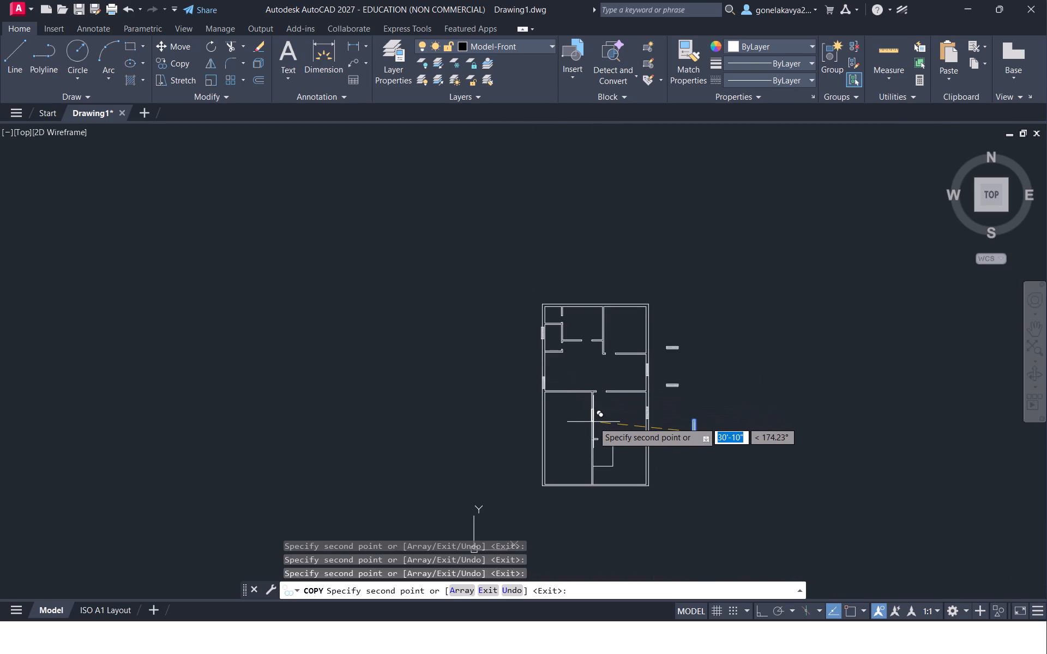
pyautogui.keyDown('ctrl'); pyautogui.scroll(5, 593, 422); pyautogui.keyUp('ctrl')
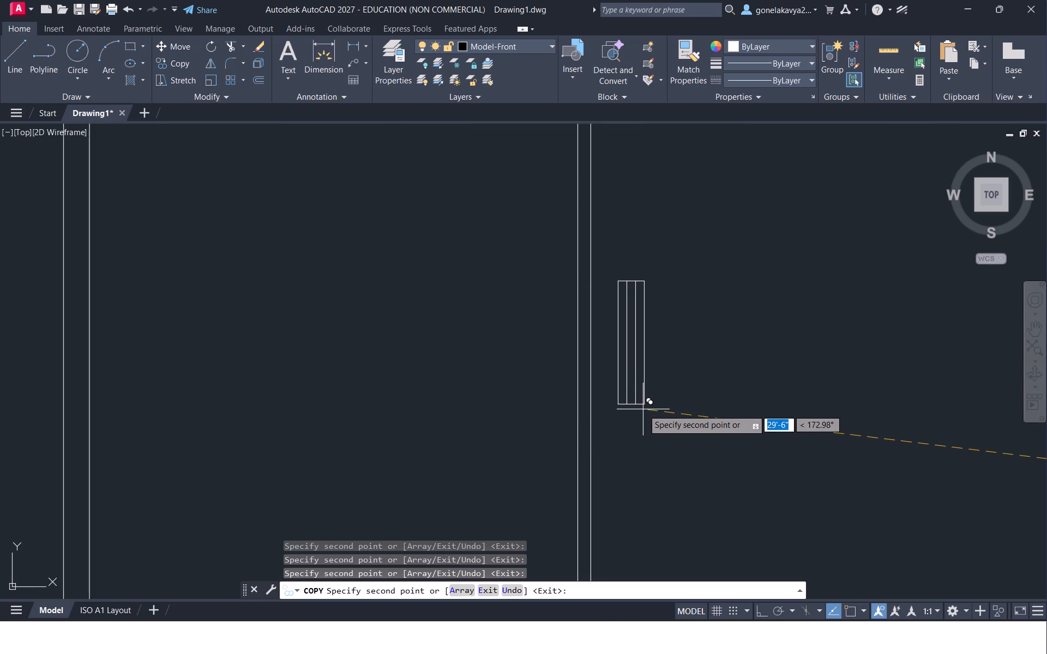
pyautogui.keyDown('ctrl'); pyautogui.scroll(-3, 643, 409); pyautogui.keyUp('ctrl')
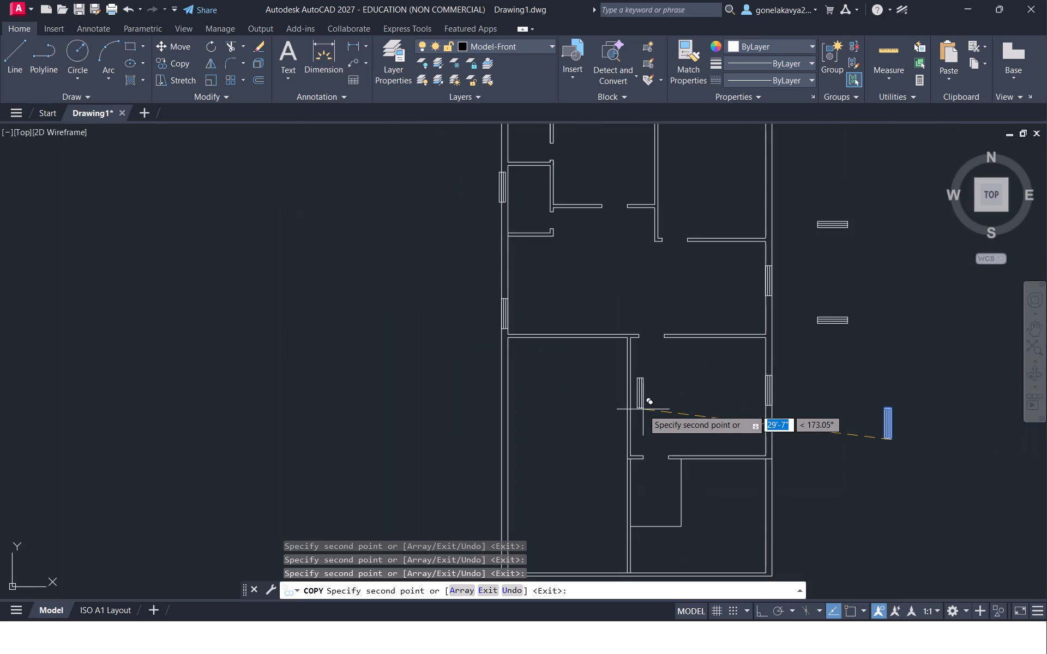
pyautogui.hscroll(-1, 643, 409)
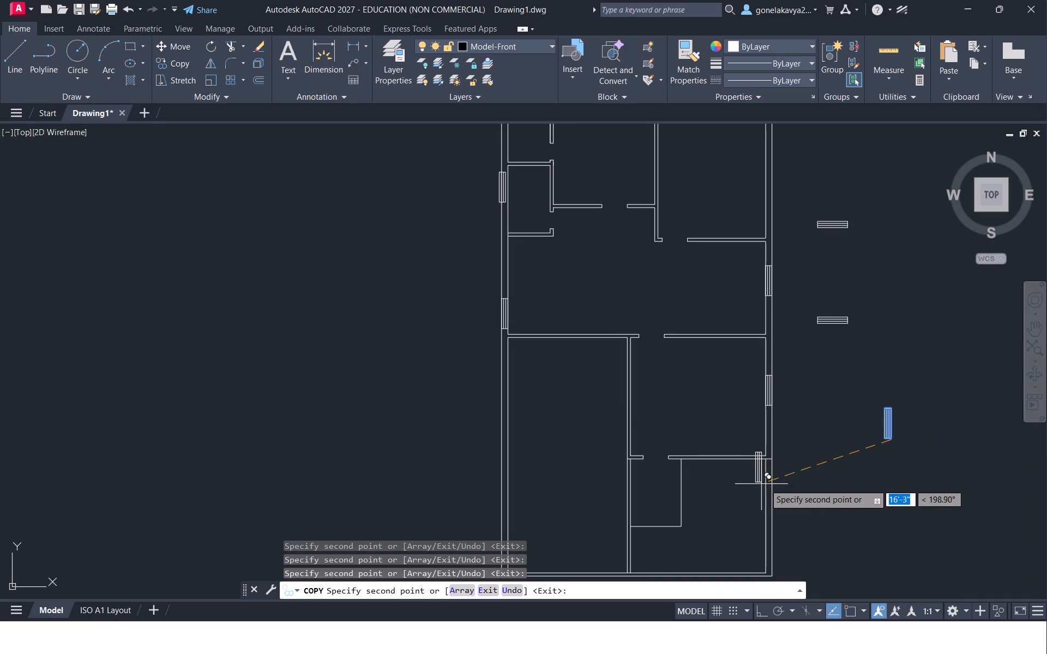
pyautogui.click(858, 480)
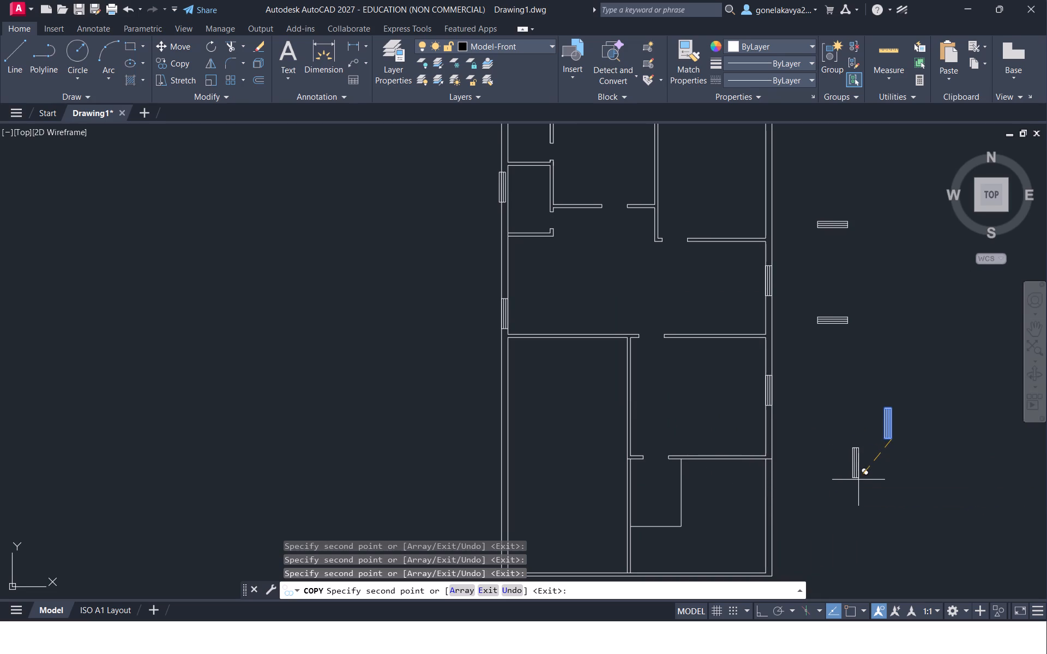
pyautogui.press('Escape')
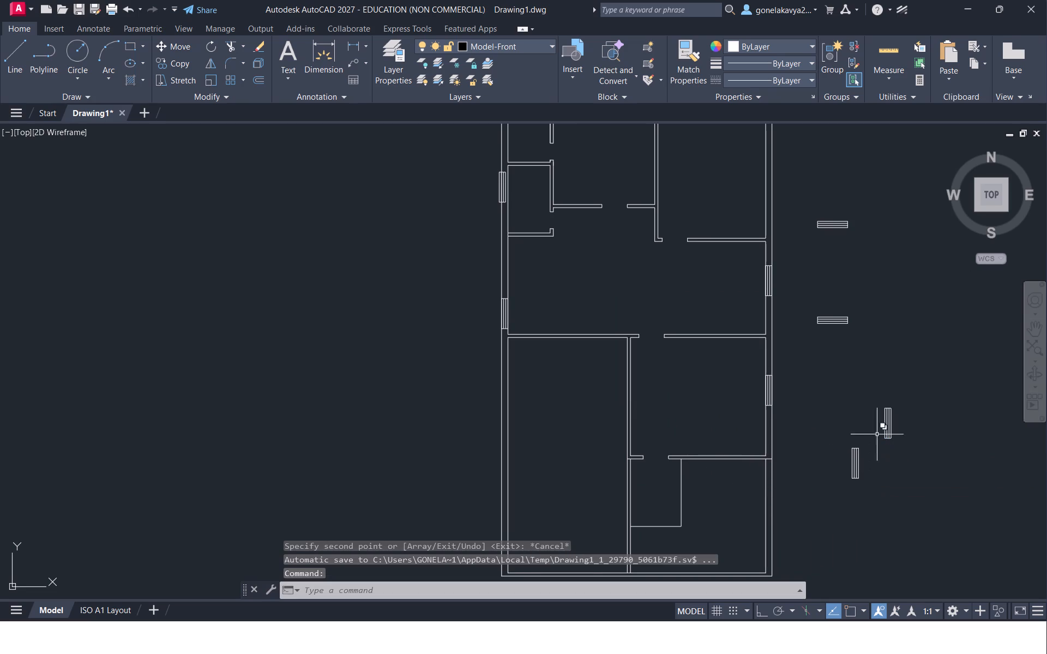
# Copy the lower horizontal window symbol from near its lower-right corner into the top outer wall at the small upper-left room.
pyautogui.moveTo(876, 344); pyautogui.dragTo(822, 295)
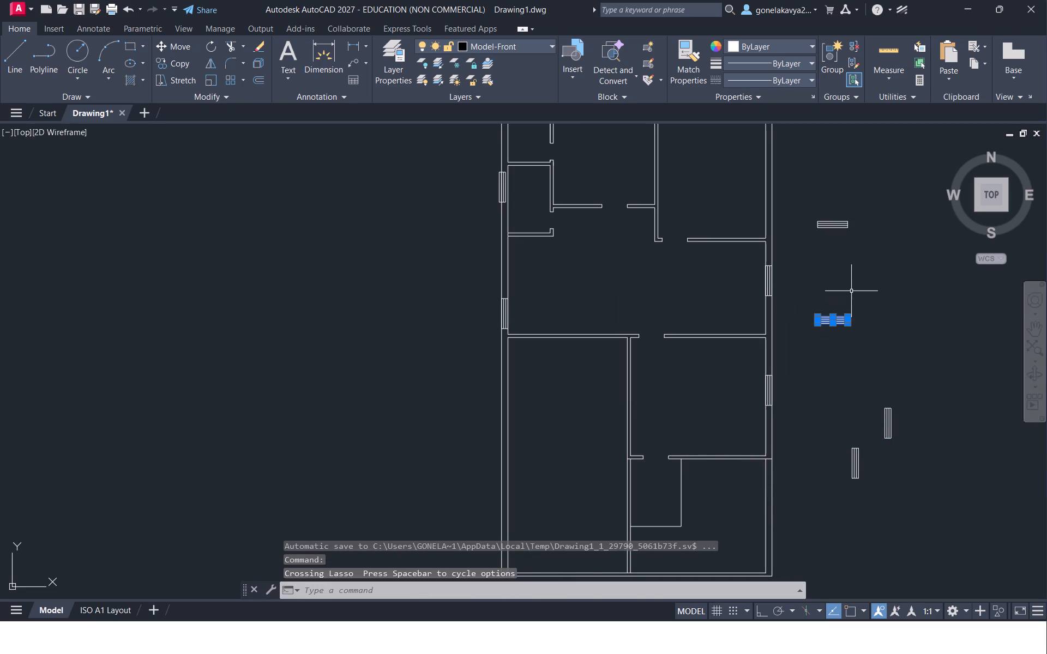
pyautogui.rightClick(861, 301)
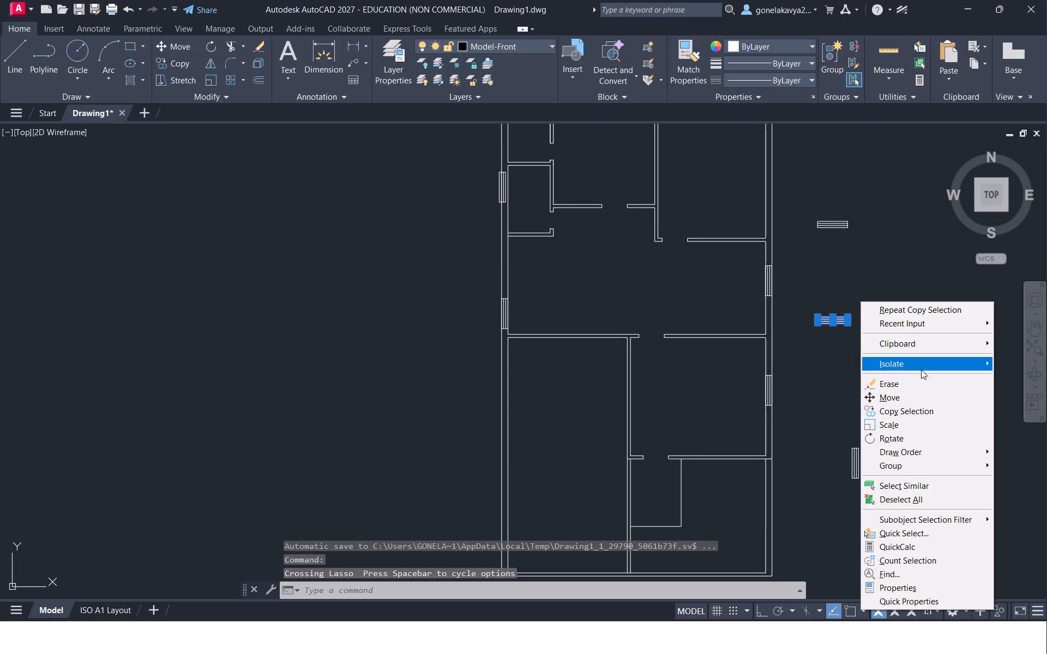
pyautogui.click(923, 410)
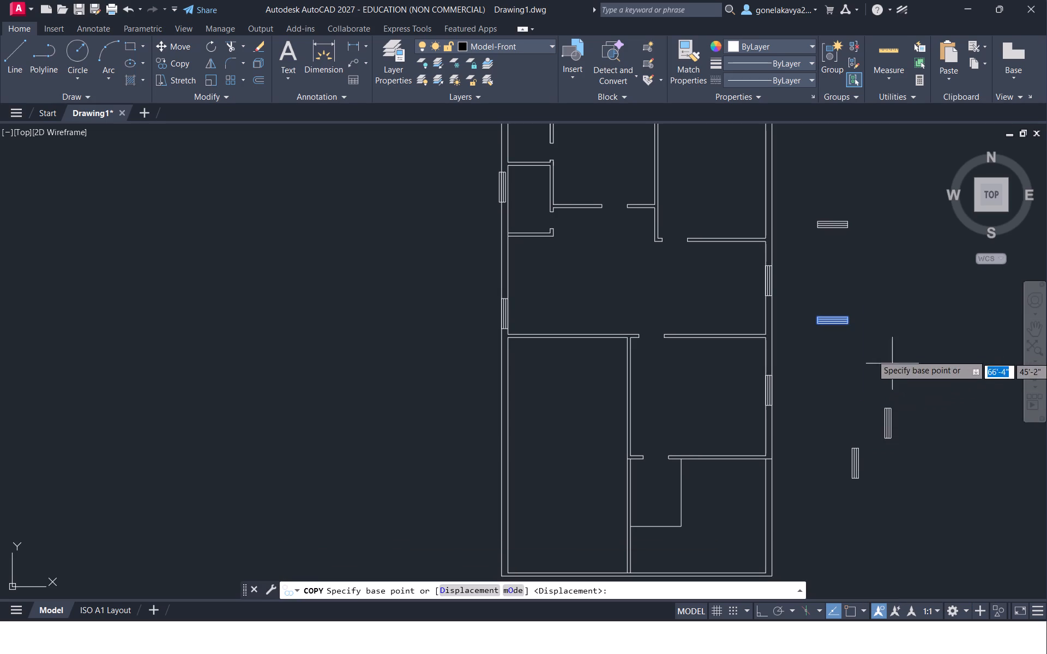
pyautogui.click(849, 327)
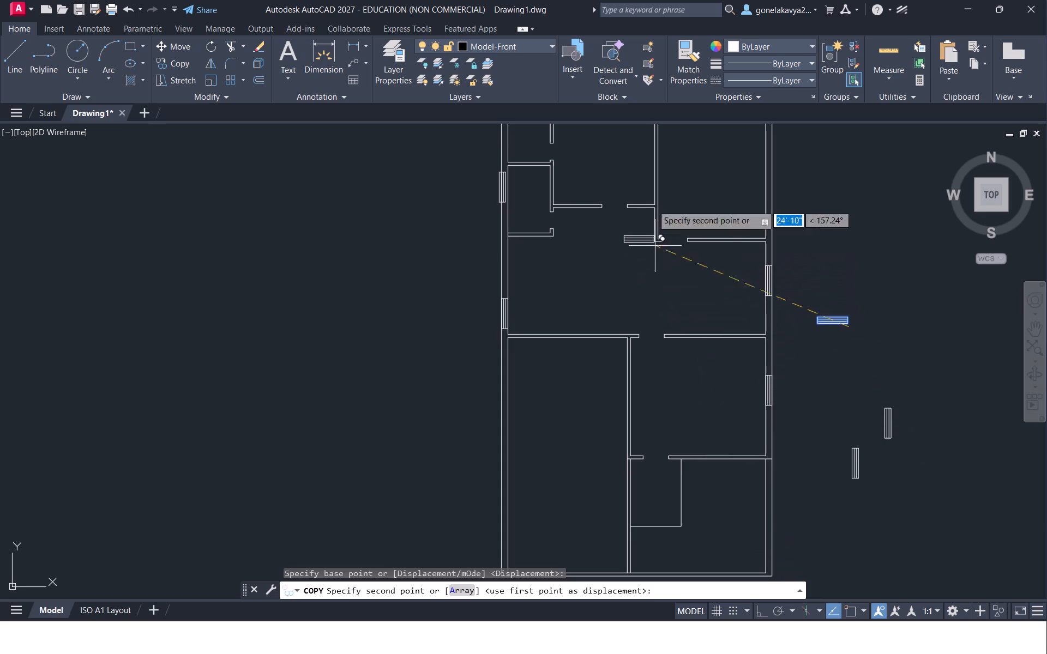
pyautogui.keyDown('ctrl'); pyautogui.scroll(-4, 647, 177); pyautogui.keyUp('ctrl')
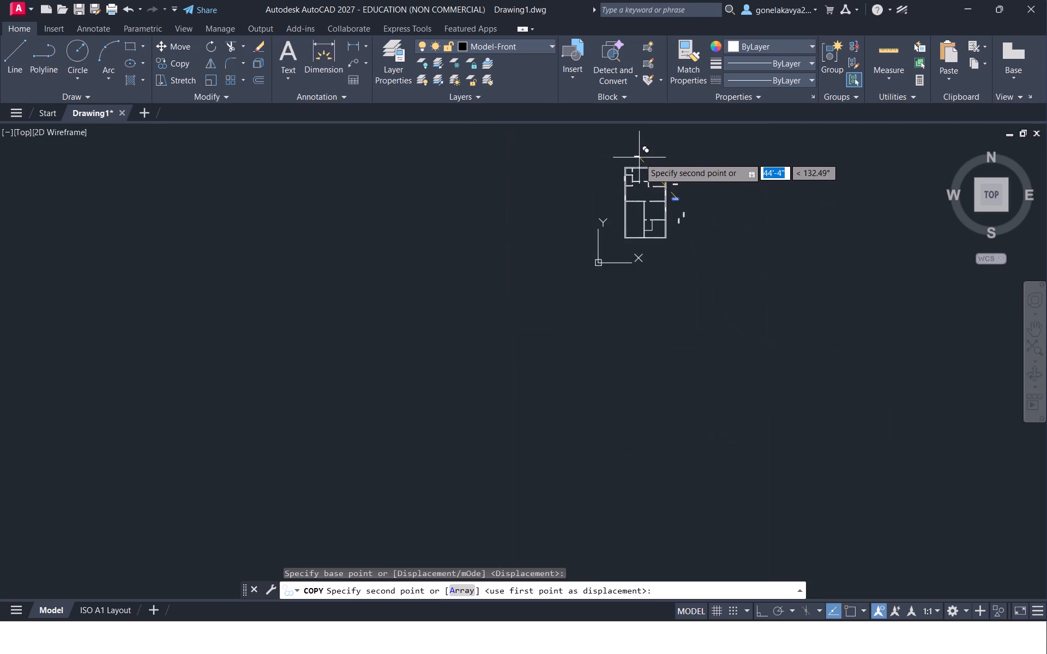
pyautogui.keyDown('ctrl'); pyautogui.scroll(6, 639, 158); pyautogui.keyUp('ctrl')
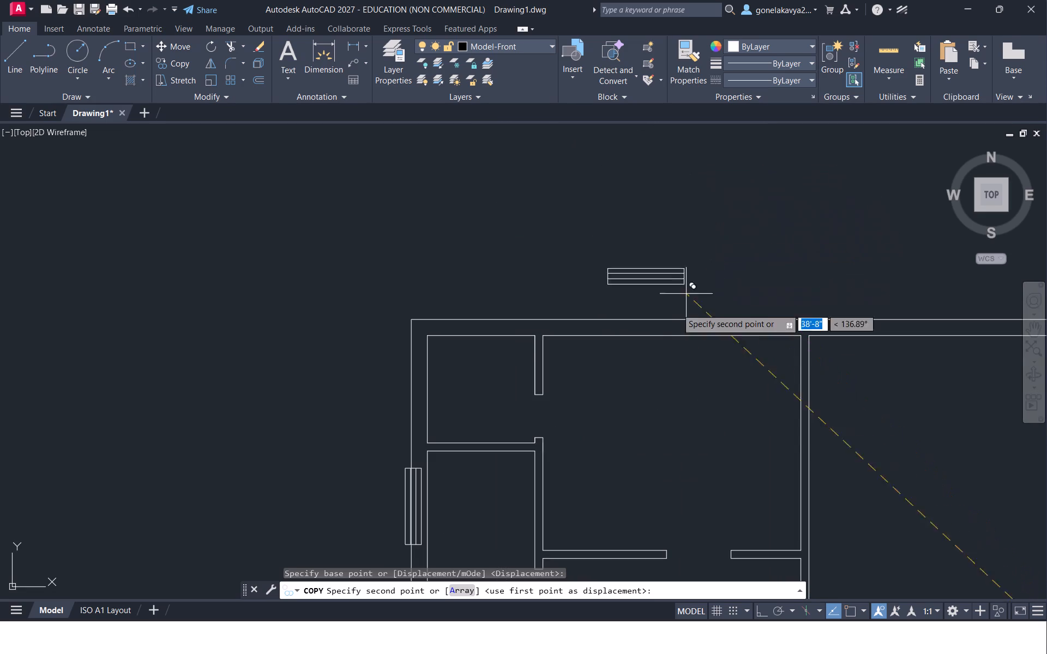
pyautogui.click(532, 344)
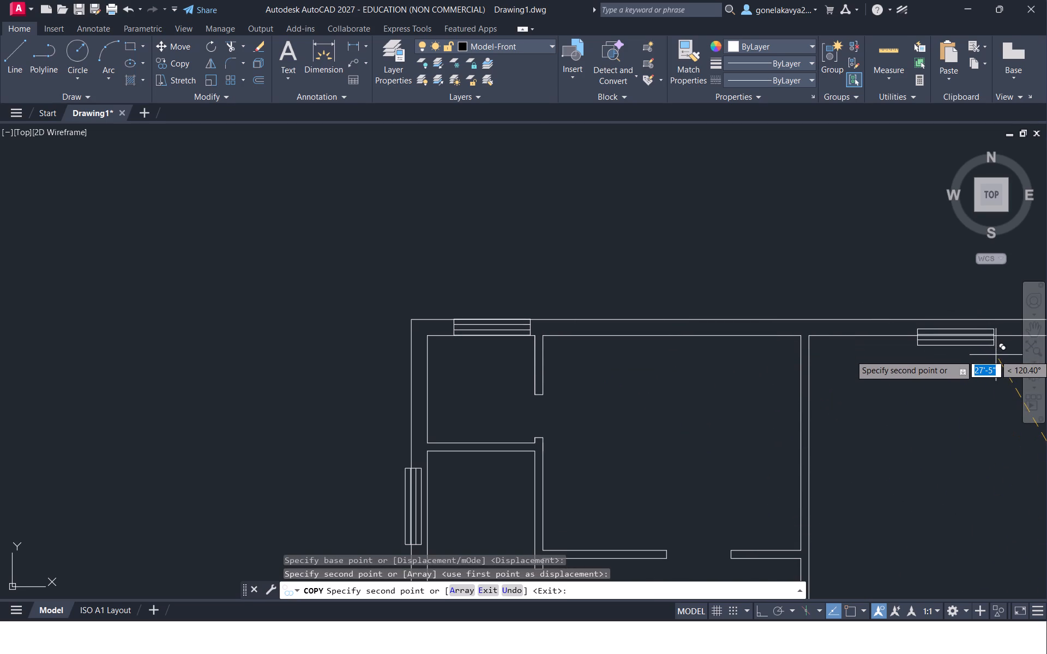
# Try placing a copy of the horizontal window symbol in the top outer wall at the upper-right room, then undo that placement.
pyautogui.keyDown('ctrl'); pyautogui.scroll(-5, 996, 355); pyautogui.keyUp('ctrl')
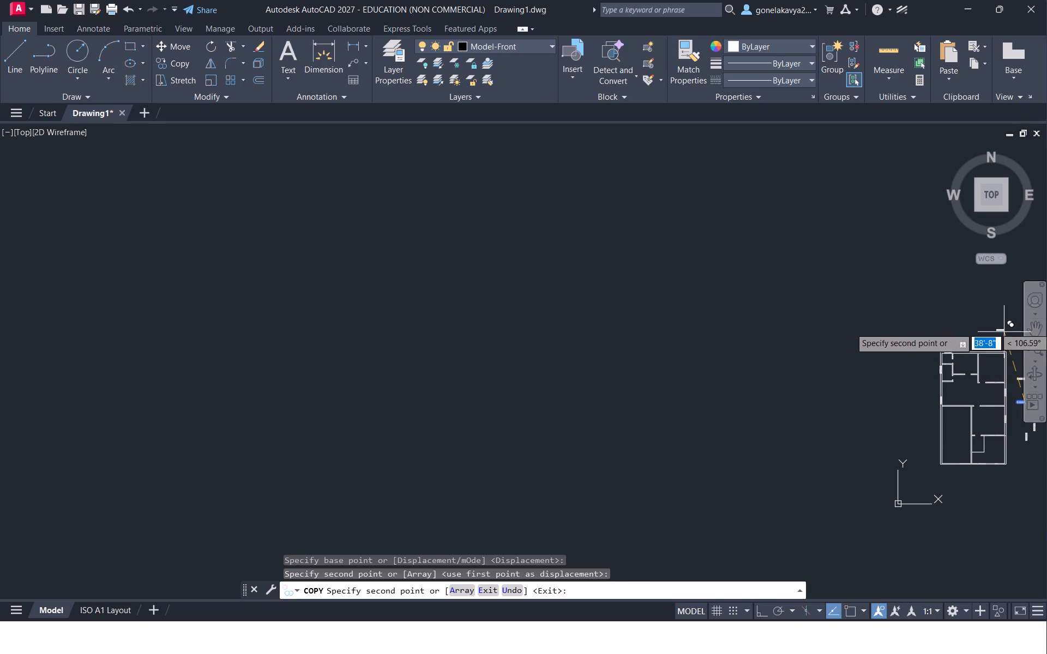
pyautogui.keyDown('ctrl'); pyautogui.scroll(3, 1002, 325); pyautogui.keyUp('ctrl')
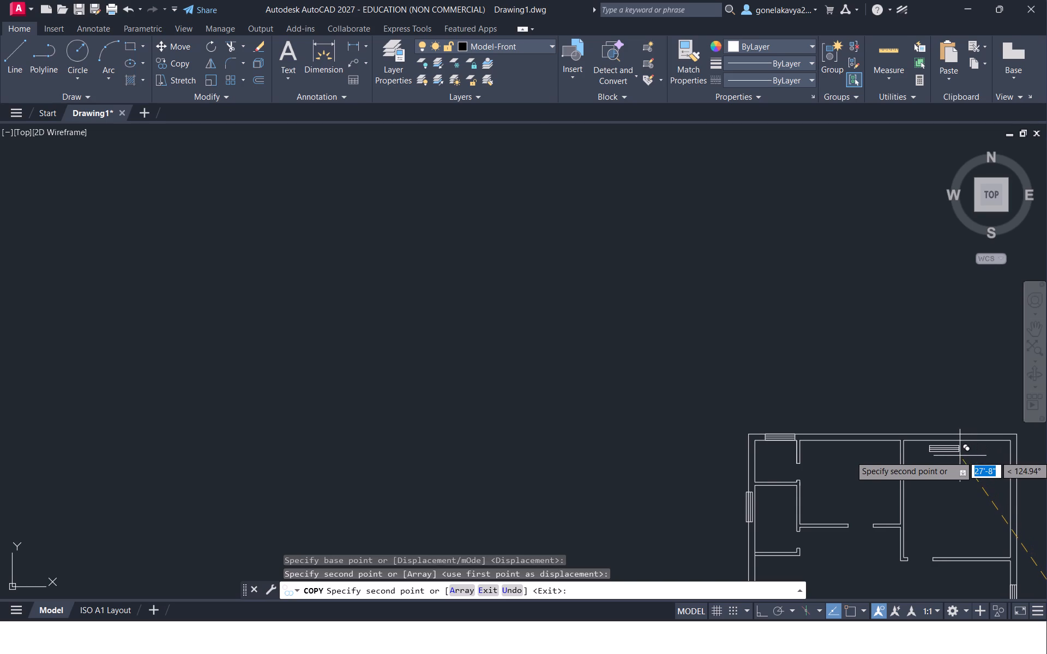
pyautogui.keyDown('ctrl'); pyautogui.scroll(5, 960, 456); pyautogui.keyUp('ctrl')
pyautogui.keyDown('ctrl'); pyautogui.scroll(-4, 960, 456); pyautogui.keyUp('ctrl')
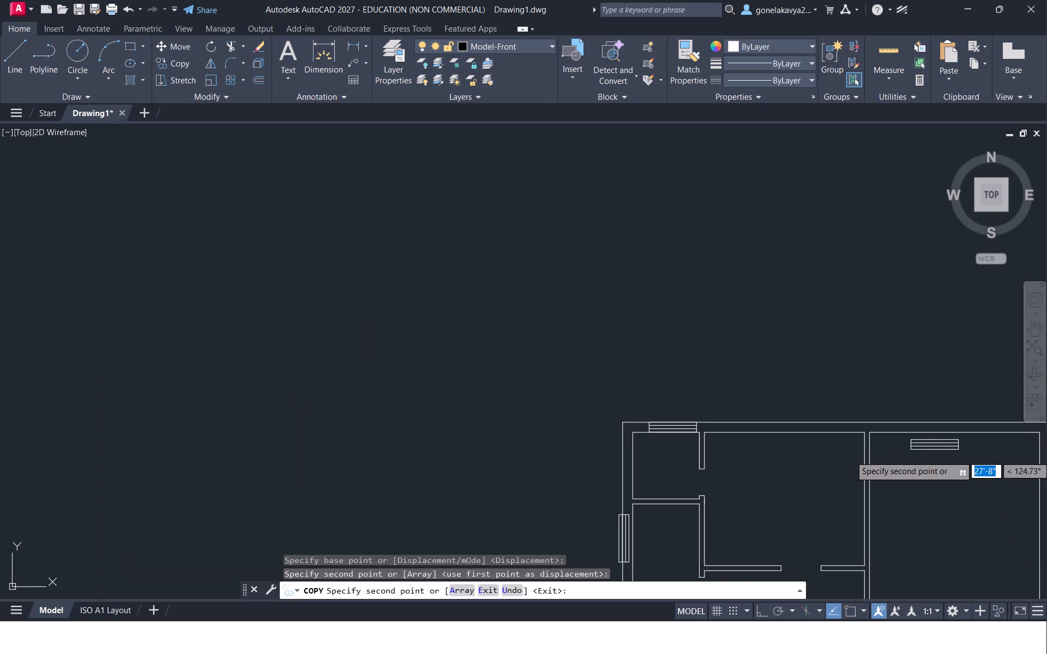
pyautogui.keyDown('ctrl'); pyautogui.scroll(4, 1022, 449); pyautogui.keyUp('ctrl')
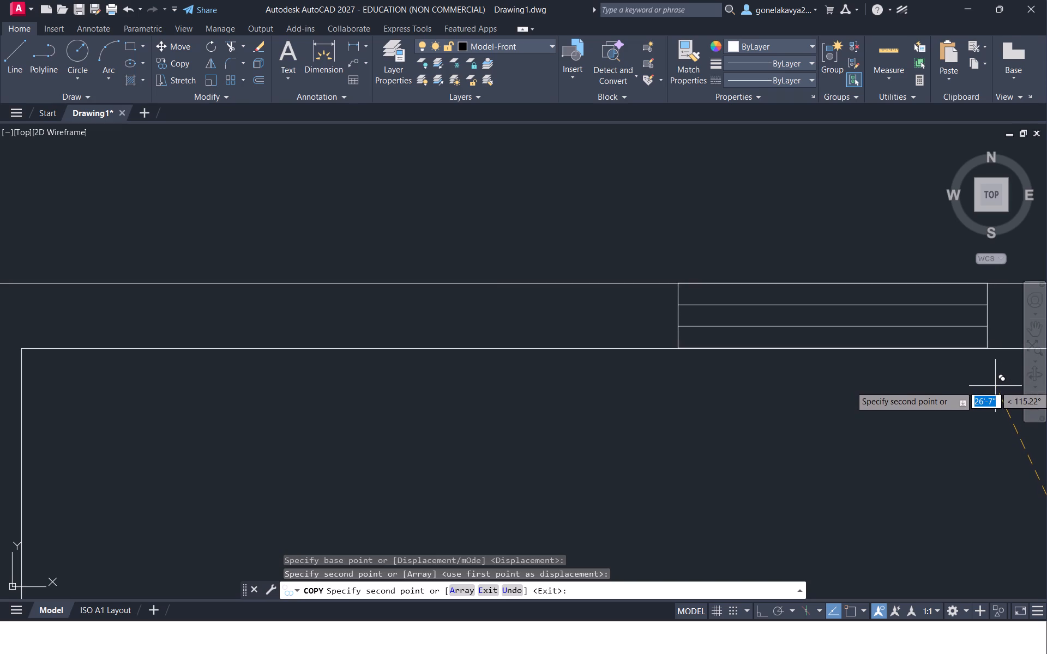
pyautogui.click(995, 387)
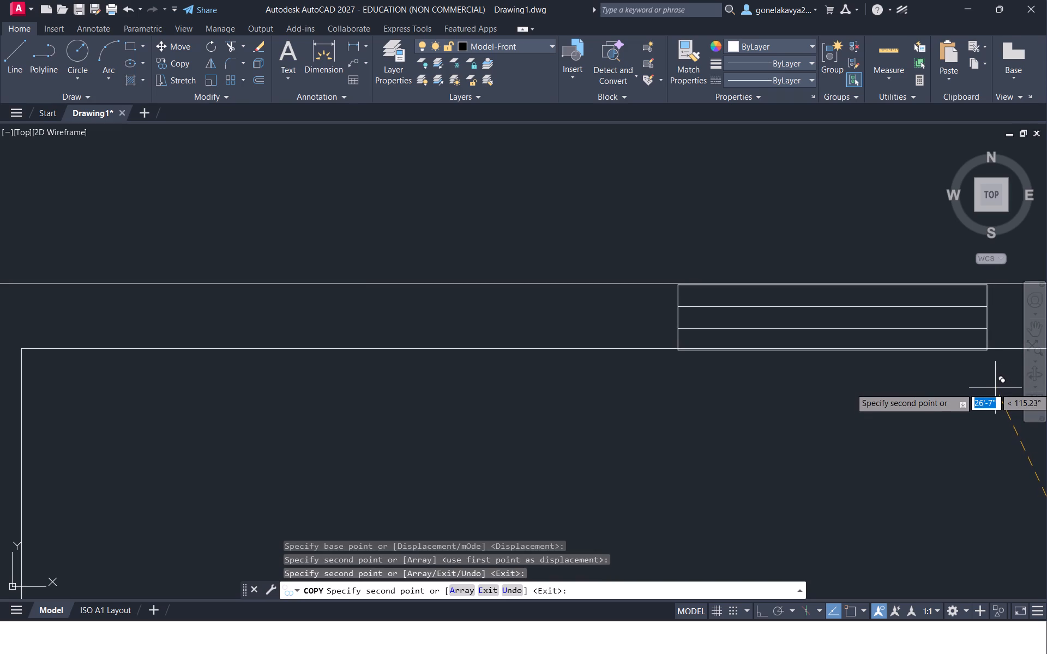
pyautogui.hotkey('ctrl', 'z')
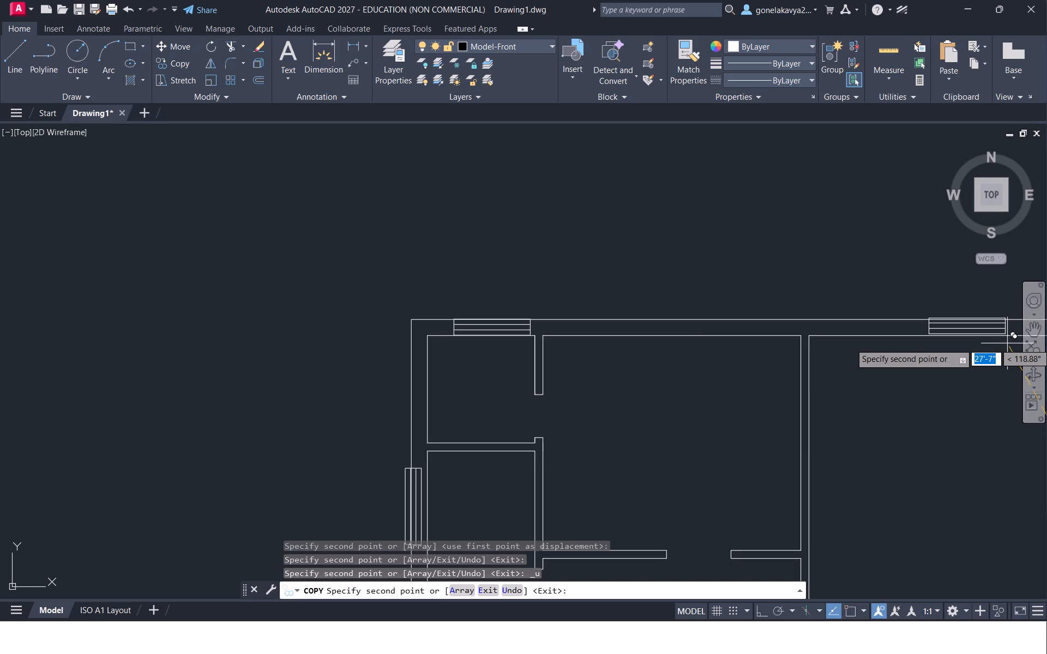
# Place a copy of the horizontal window symbol in the top outer wall at the upper-right room, and end the copying.
pyautogui.keyDown('ctrl'); pyautogui.scroll(4, 1007, 343); pyautogui.keyUp('ctrl')
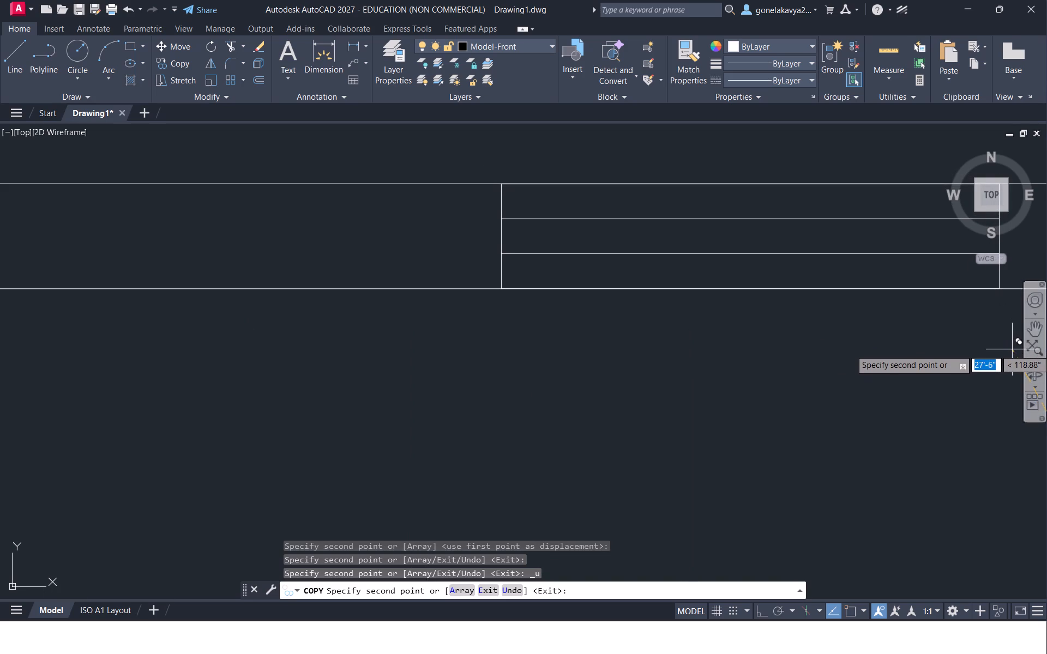
pyautogui.click(1012, 349)
pyautogui.hscroll(1, 1012, 349)
pyautogui.hscroll(-1, 1012, 349)
pyautogui.hscroll(1, 1012, 349)
pyautogui.hscroll(-1, 1012, 349)
pyautogui.hscroll(1, 1012, 349)
pyautogui.hscroll(-1, 1012, 349)
pyautogui.hscroll(1, 1012, 349)
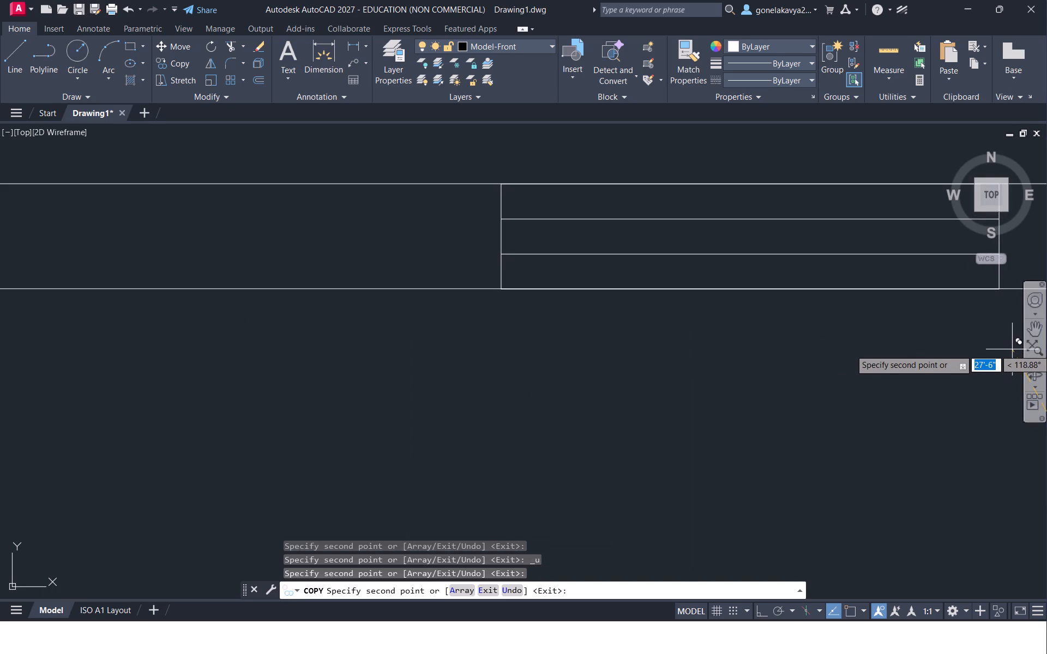
pyautogui.scroll(-1, 926, 525)
pyautogui.scroll(1, 926, 525)
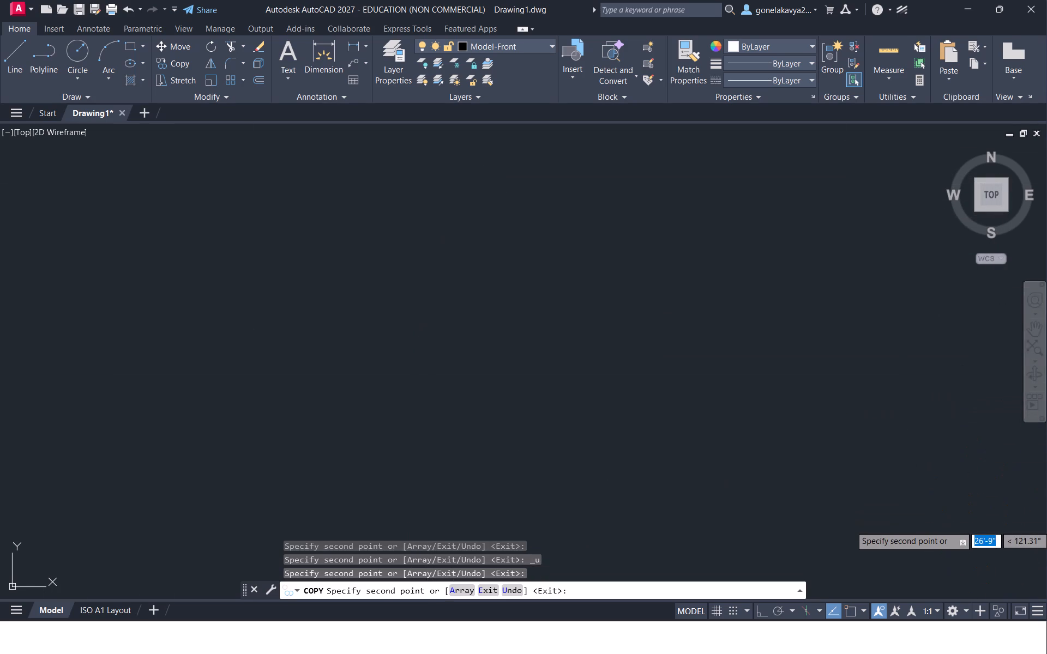
pyautogui.scroll(1, 926, 525)
pyautogui.keyDown('ctrl'); pyautogui.scroll(-14, 926, 525); pyautogui.keyUp('ctrl')
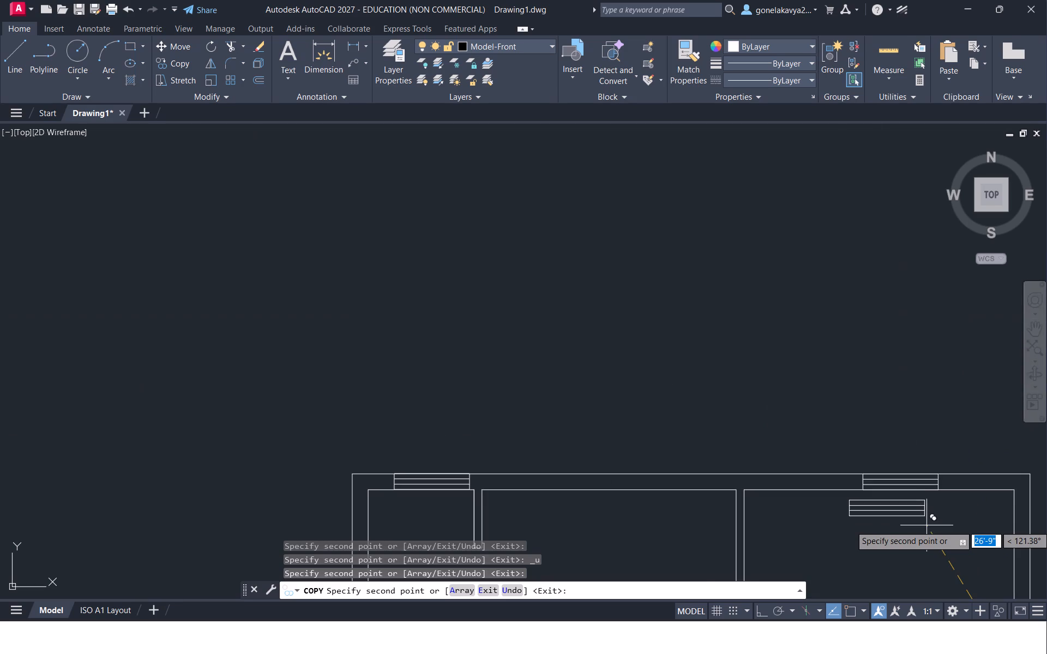
pyautogui.keyDown('ctrl'); pyautogui.scroll(-3, 926, 525); pyautogui.keyUp('ctrl')
pyautogui.press('Escape')
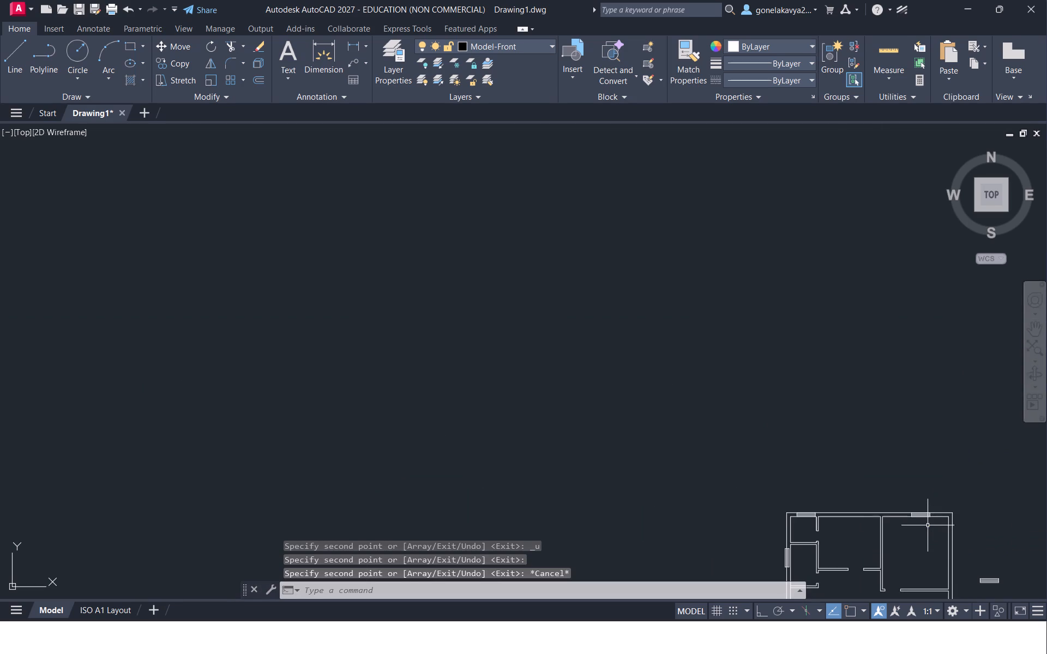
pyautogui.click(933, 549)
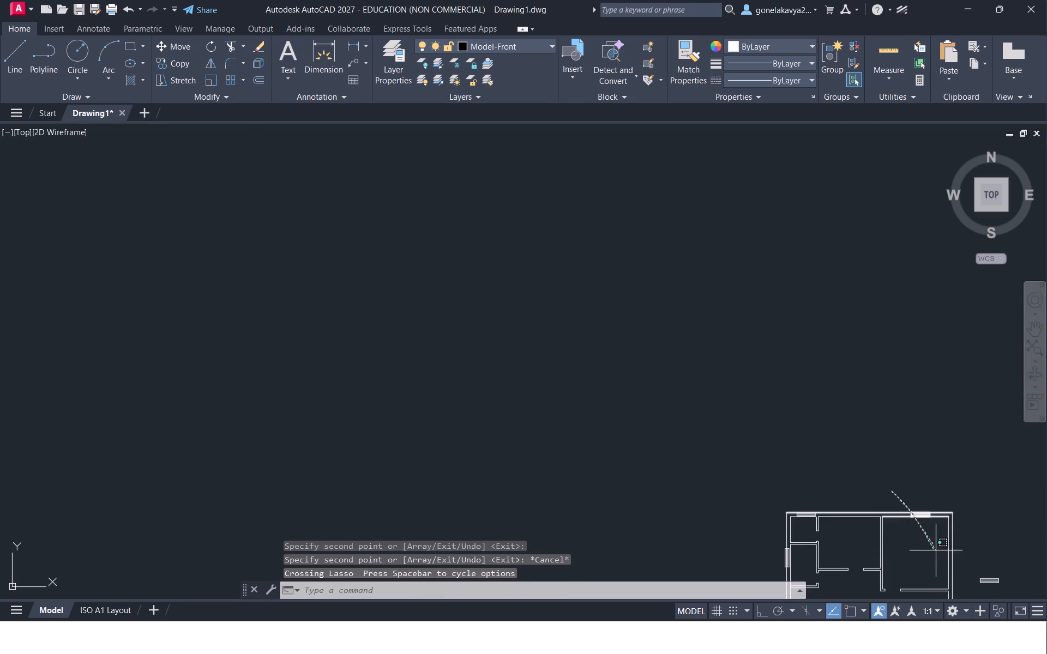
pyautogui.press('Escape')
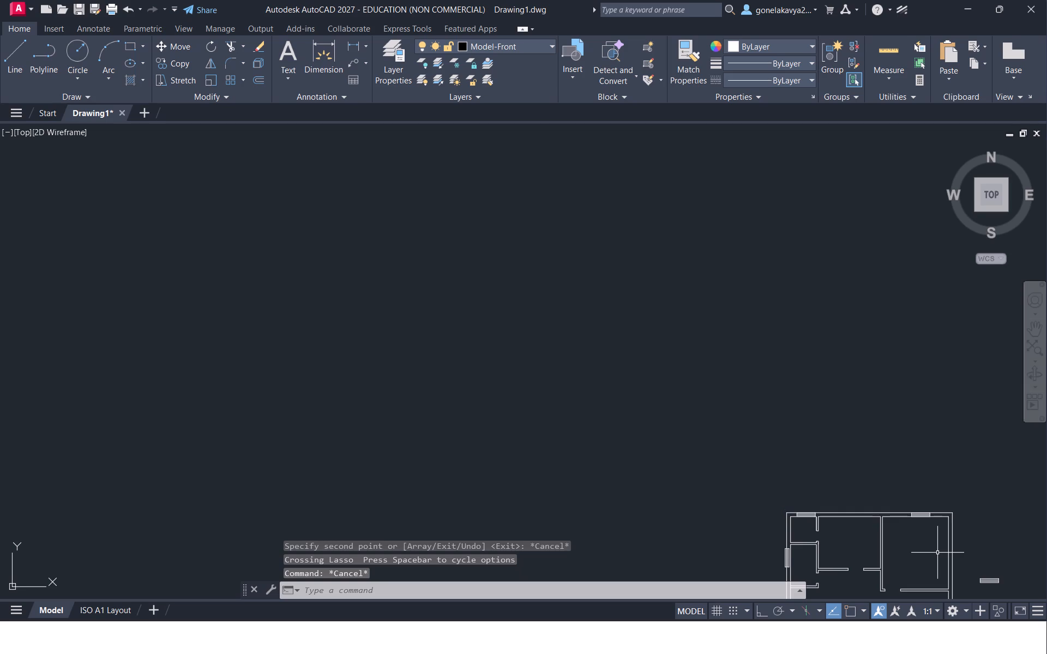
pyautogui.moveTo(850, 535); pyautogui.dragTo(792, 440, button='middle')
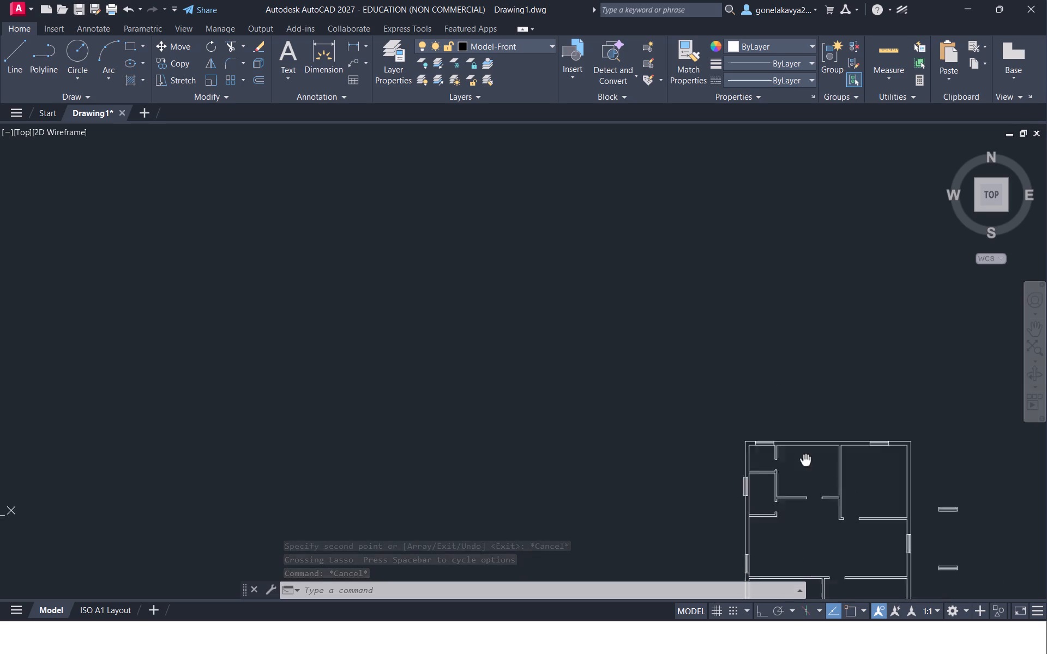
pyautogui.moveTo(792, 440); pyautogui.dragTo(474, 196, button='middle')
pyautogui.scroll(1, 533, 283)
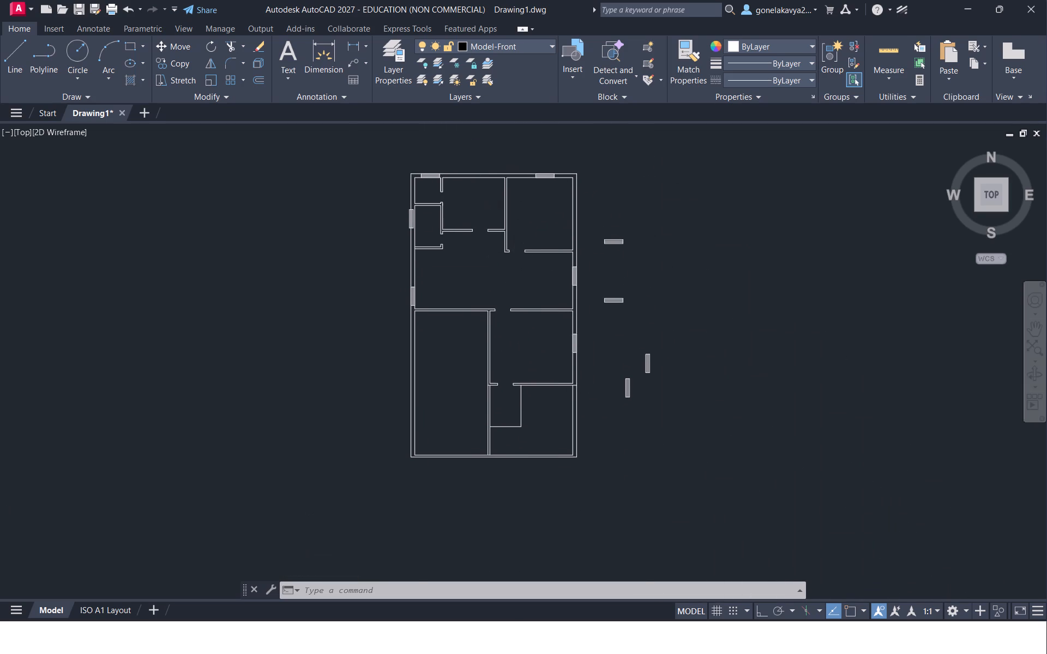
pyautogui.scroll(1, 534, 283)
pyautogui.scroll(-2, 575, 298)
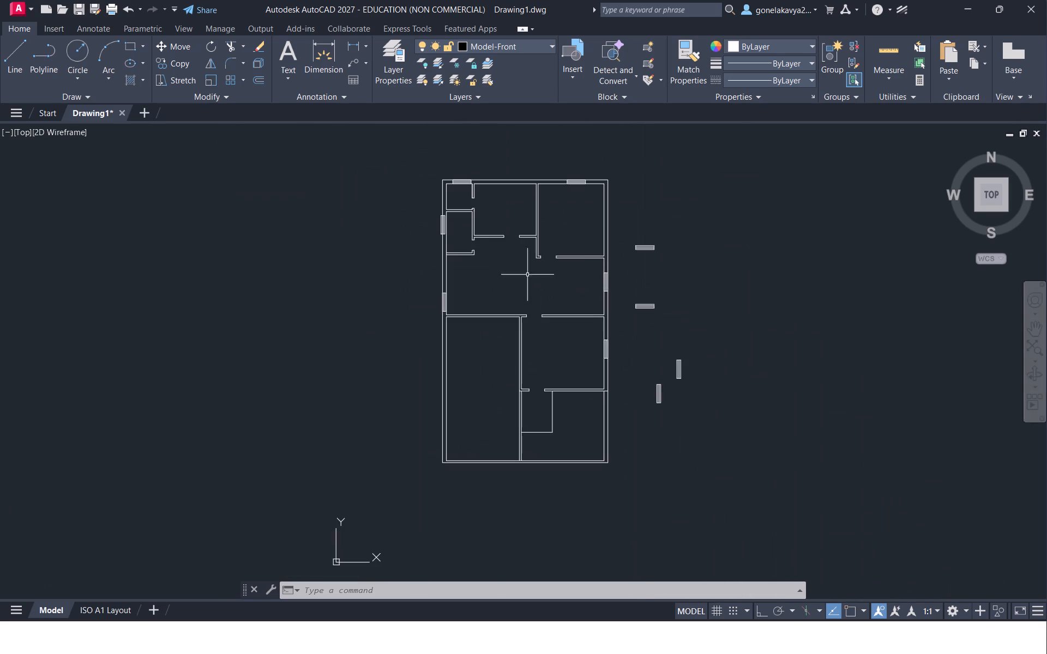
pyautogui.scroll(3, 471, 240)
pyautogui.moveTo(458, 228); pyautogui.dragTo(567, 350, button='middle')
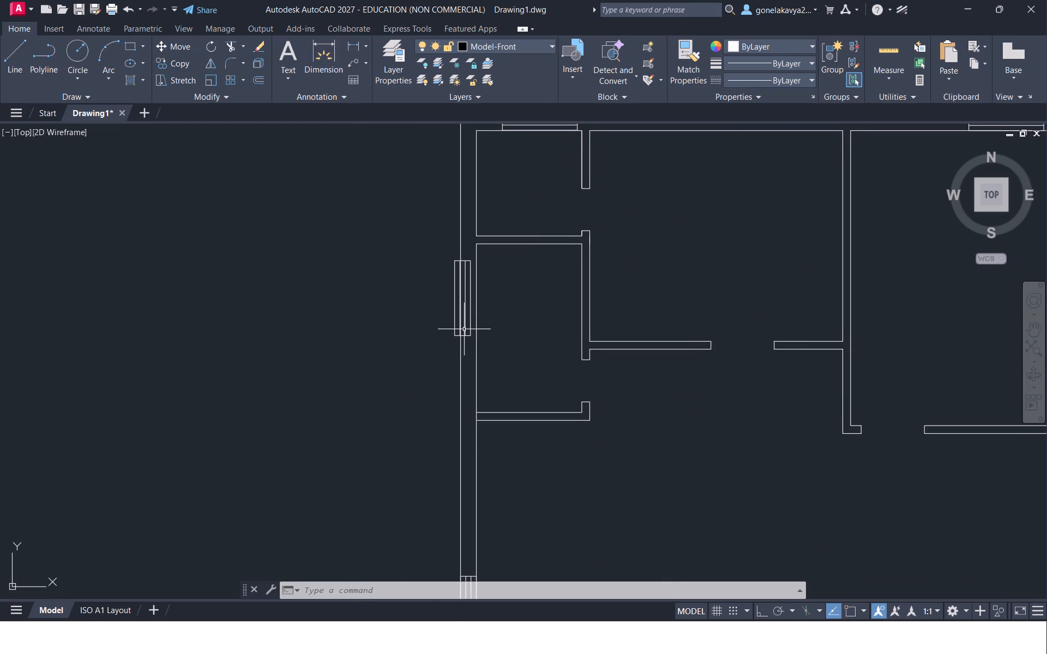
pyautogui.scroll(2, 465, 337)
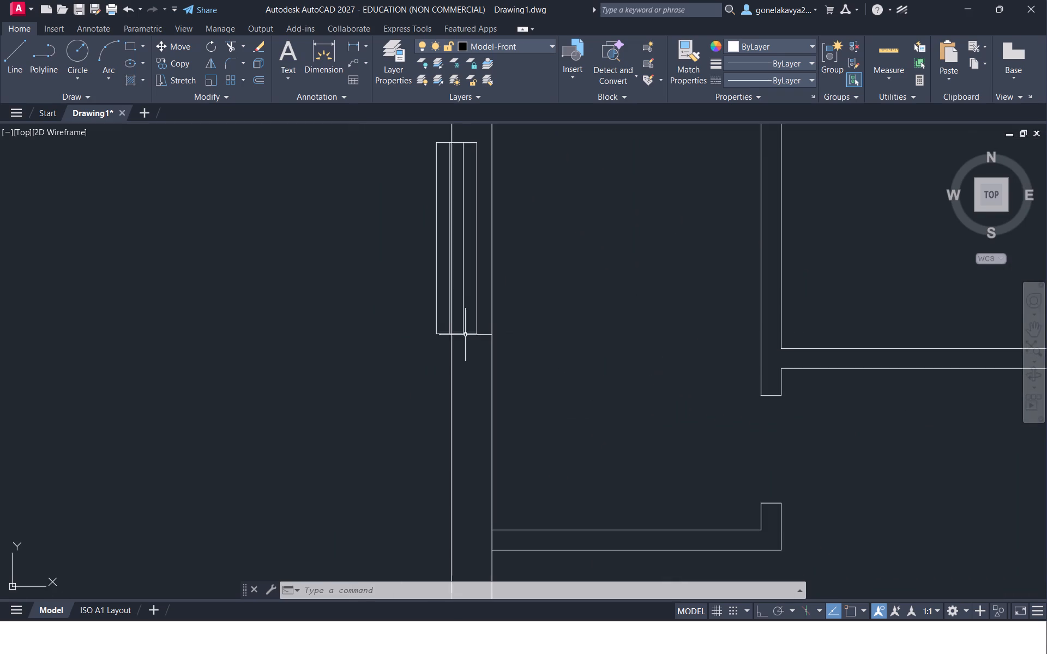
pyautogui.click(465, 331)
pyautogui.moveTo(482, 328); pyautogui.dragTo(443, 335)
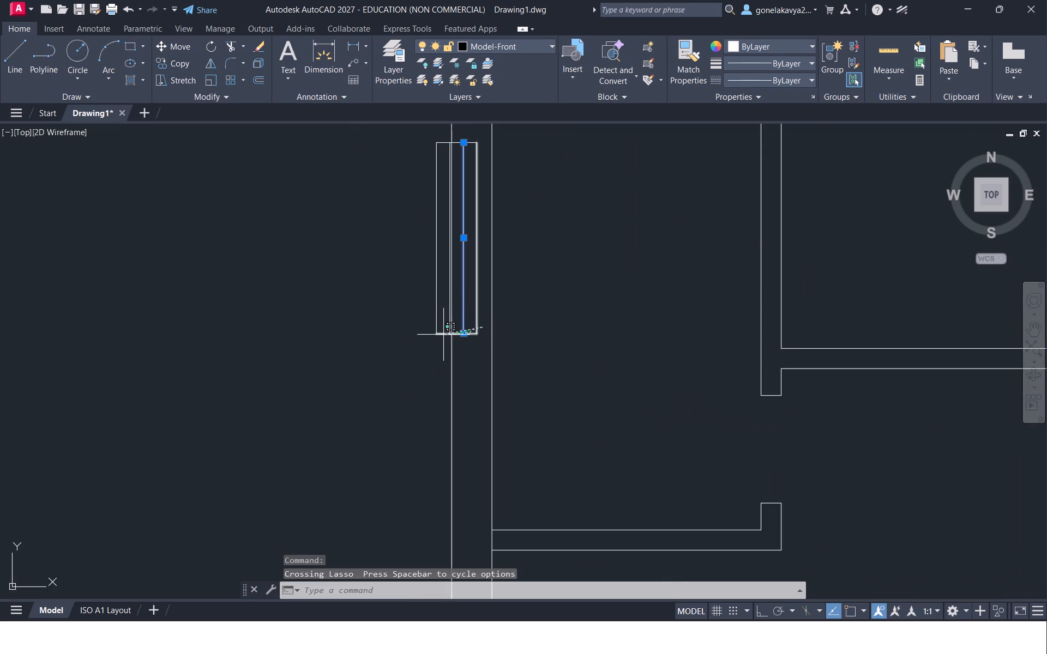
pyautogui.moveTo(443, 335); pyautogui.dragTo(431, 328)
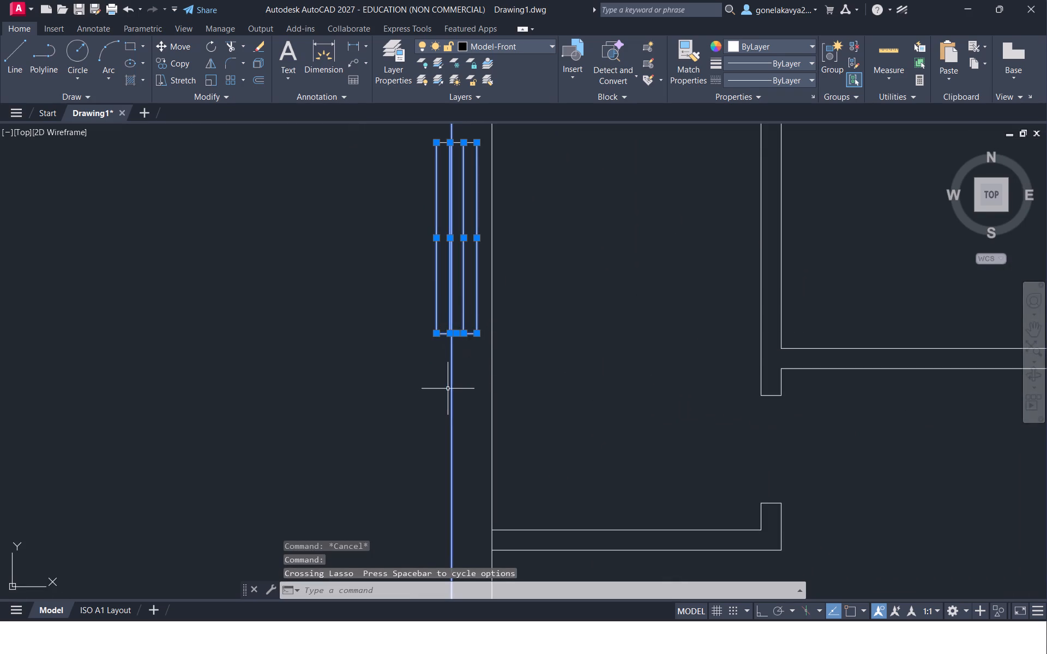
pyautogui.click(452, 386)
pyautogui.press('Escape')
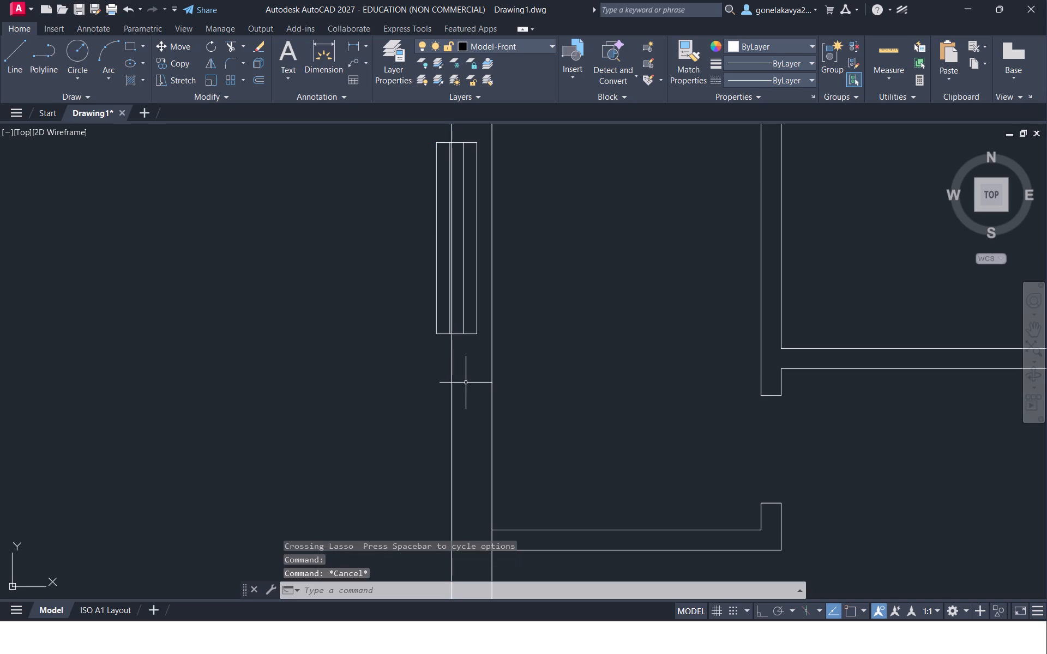
# Erase the misaligned vertical window symbol on the left outer wall at the second small room, including its short top line.
pyautogui.moveTo(476, 332); pyautogui.dragTo(465, 331)
pyautogui.click(465, 331)
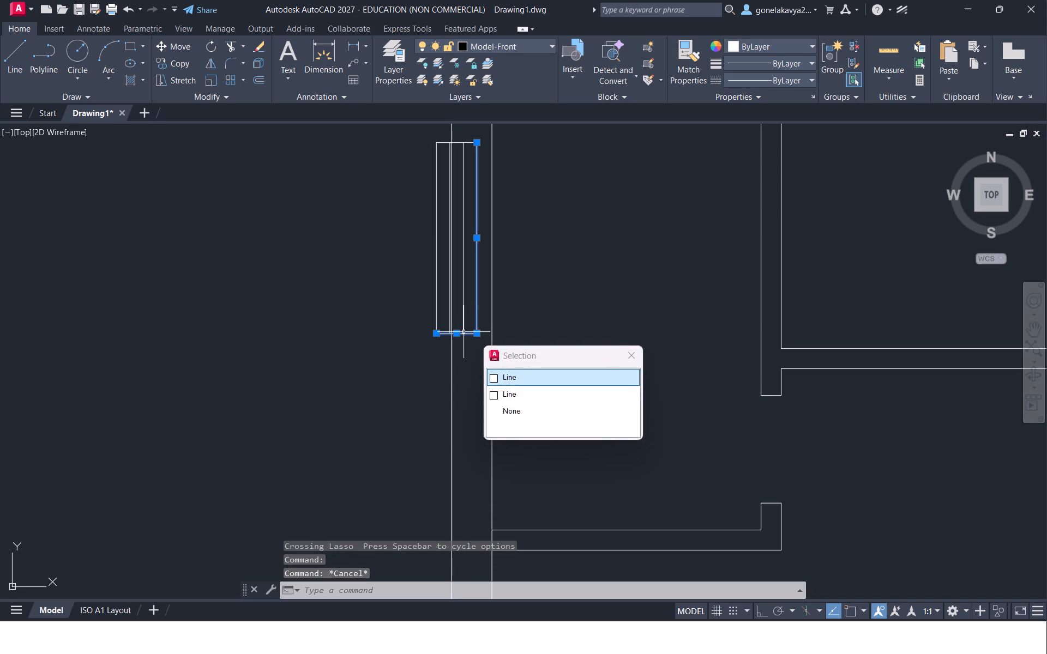
pyautogui.click(464, 332)
pyautogui.click(464, 308)
pyautogui.click(449, 304)
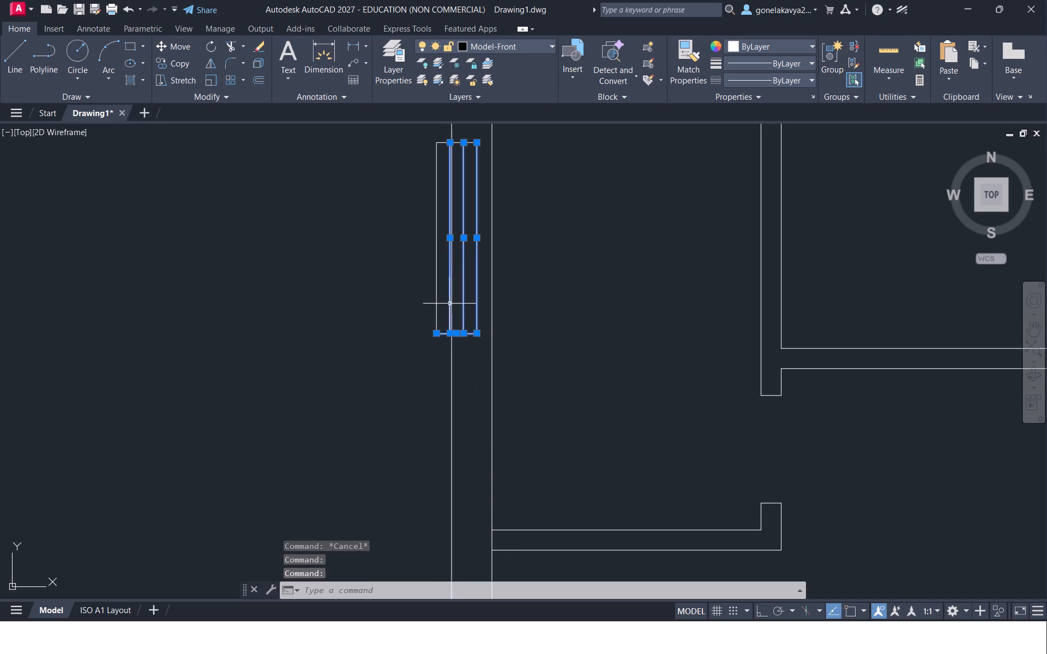
pyautogui.click(438, 304)
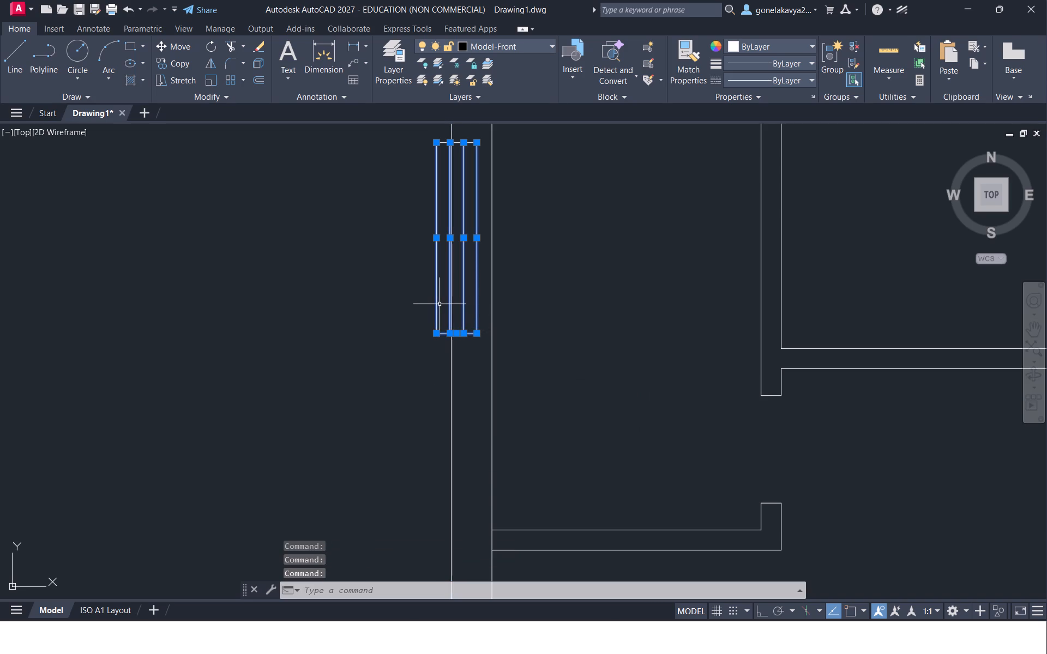
pyautogui.press('Delete')
pyautogui.scroll(-3, 441, 305)
pyautogui.scroll(3, 444, 263)
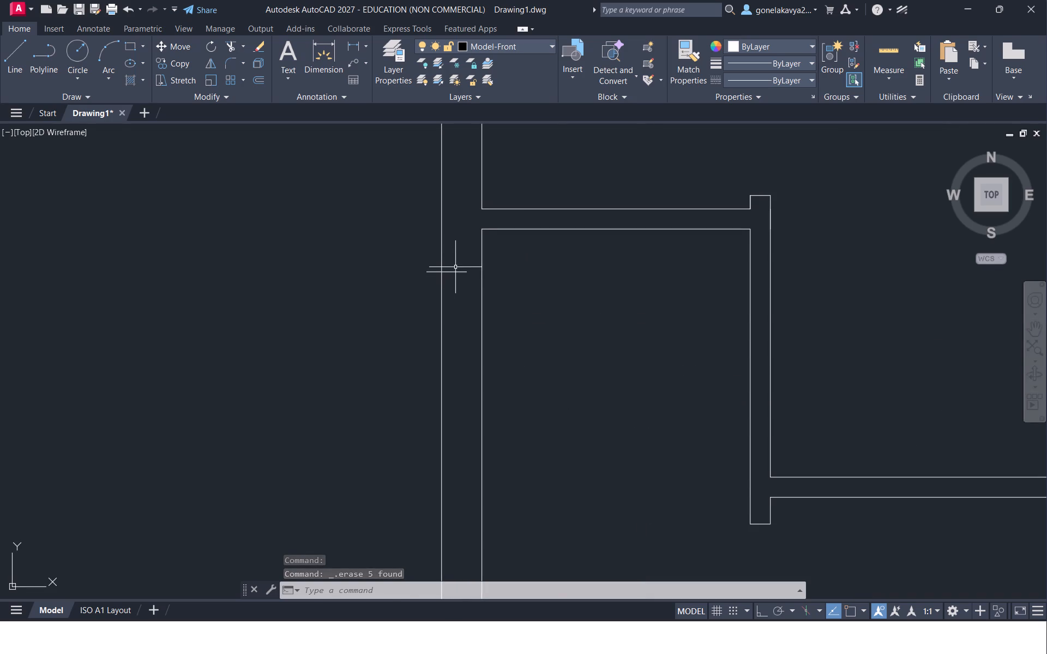
pyautogui.moveTo(456, 267); pyautogui.dragTo(457, 282)
pyautogui.click(458, 282)
pyautogui.click(456, 272)
pyautogui.click(456, 272)
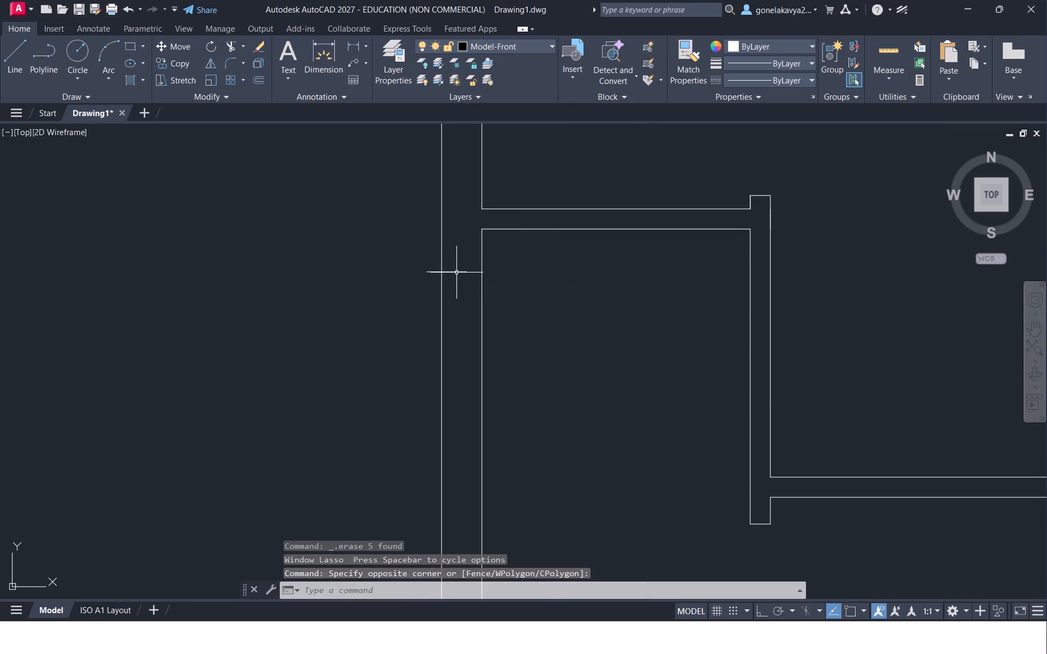
pyautogui.moveTo(455, 268); pyautogui.dragTo(455, 280)
pyautogui.press('Delete')
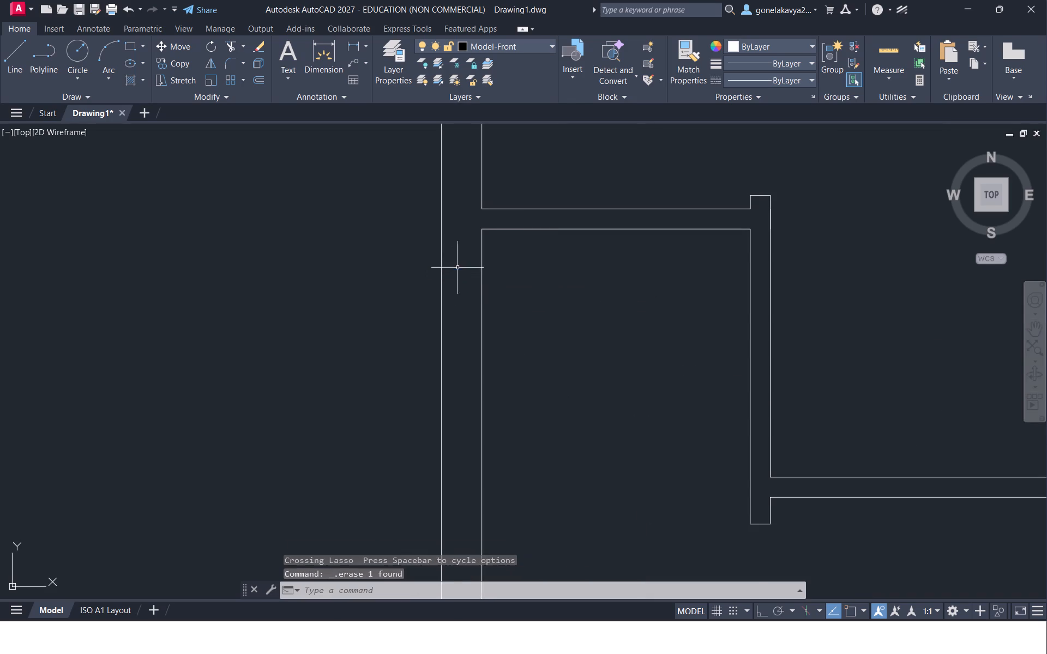
# Start a vertical line with Ortho on in the empty space to the right of the spare window symbols outside the plan.
pyautogui.scroll(-4, 502, 324)
pyautogui.moveTo(609, 444); pyautogui.dragTo(477, 284, button='middle')
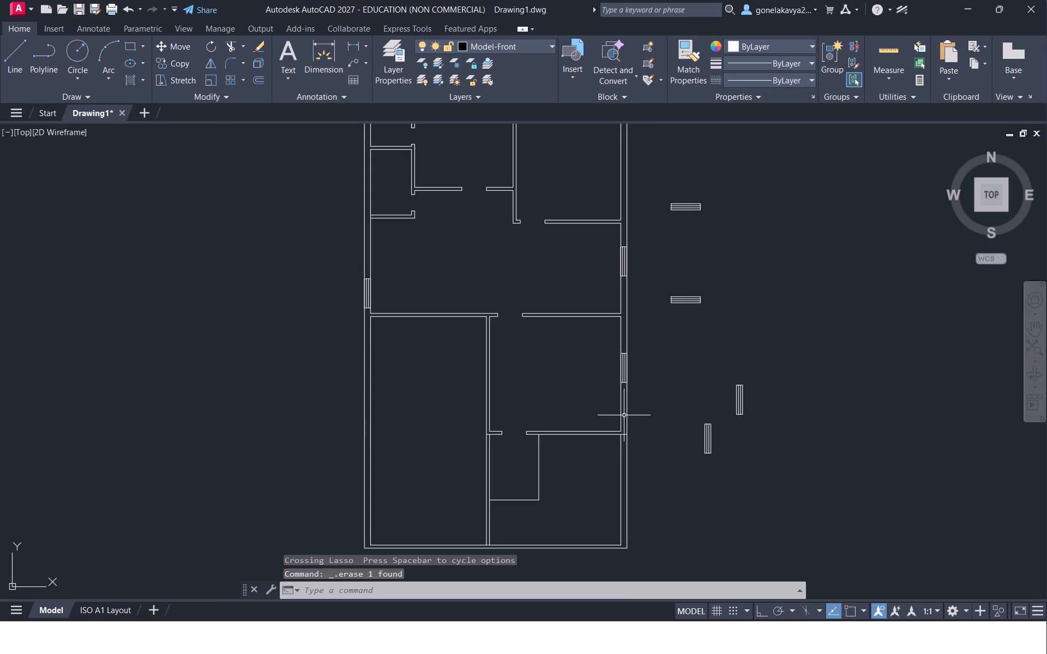
pyautogui.scroll(1, 627, 415)
pyautogui.moveTo(713, 366); pyautogui.dragTo(514, 374, button='middle')
pyautogui.press('l')
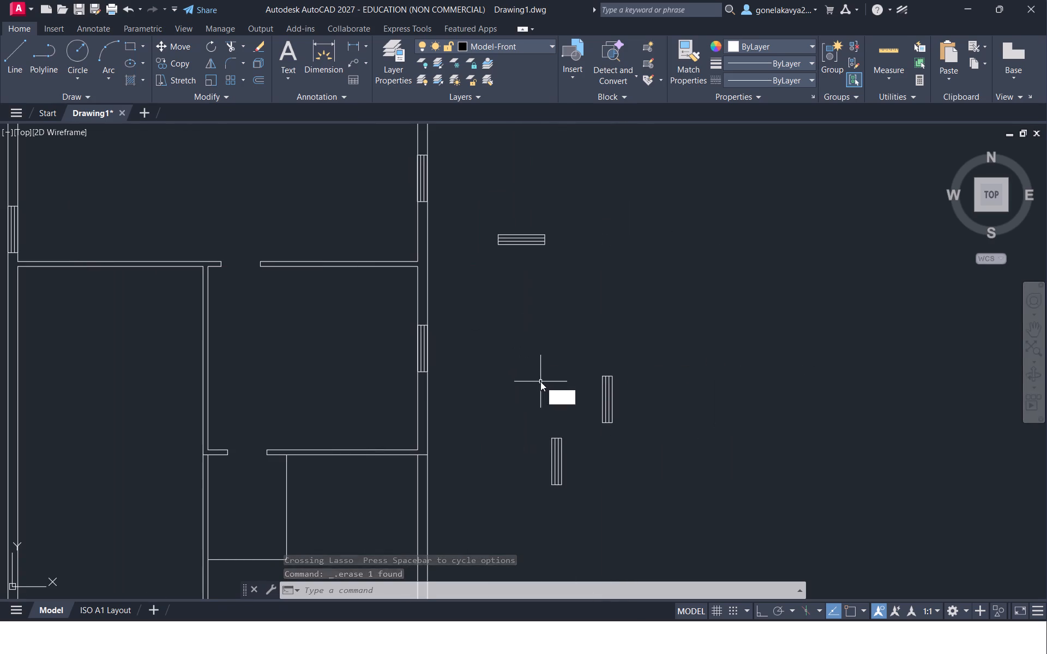
pyautogui.press('Return')
pyautogui.moveTo(663, 270); pyautogui.dragTo(666, 326)
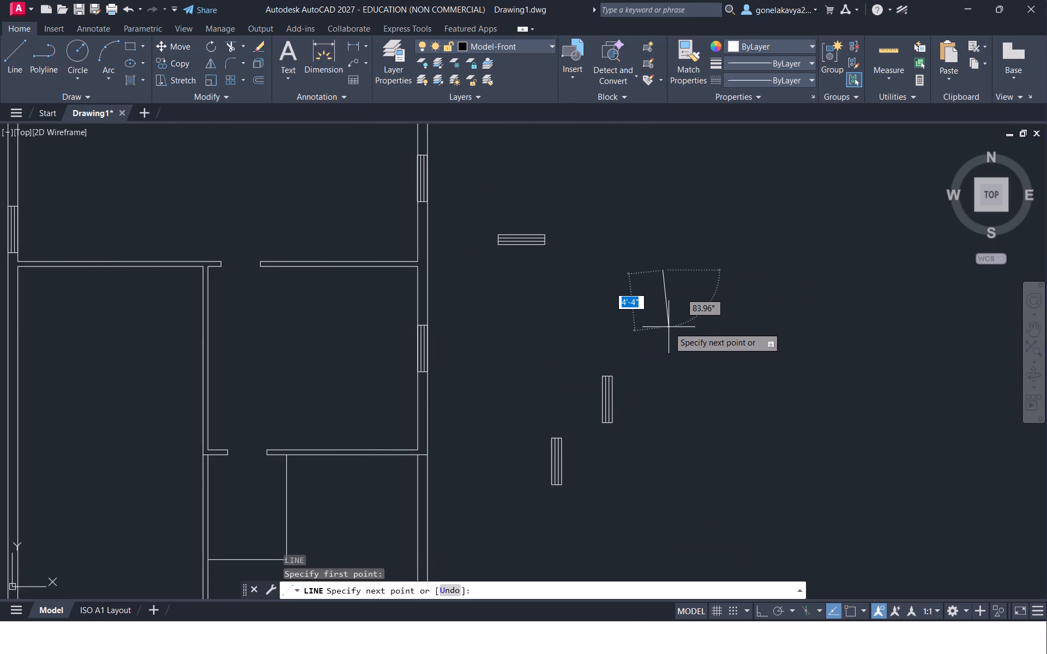
pyautogui.click(762, 612)
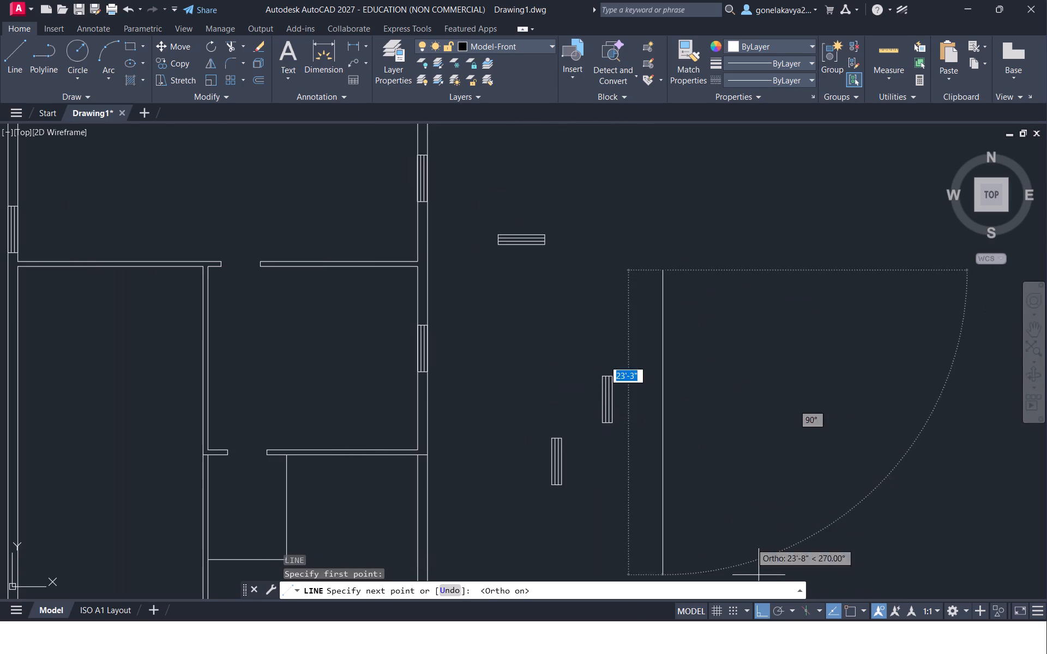
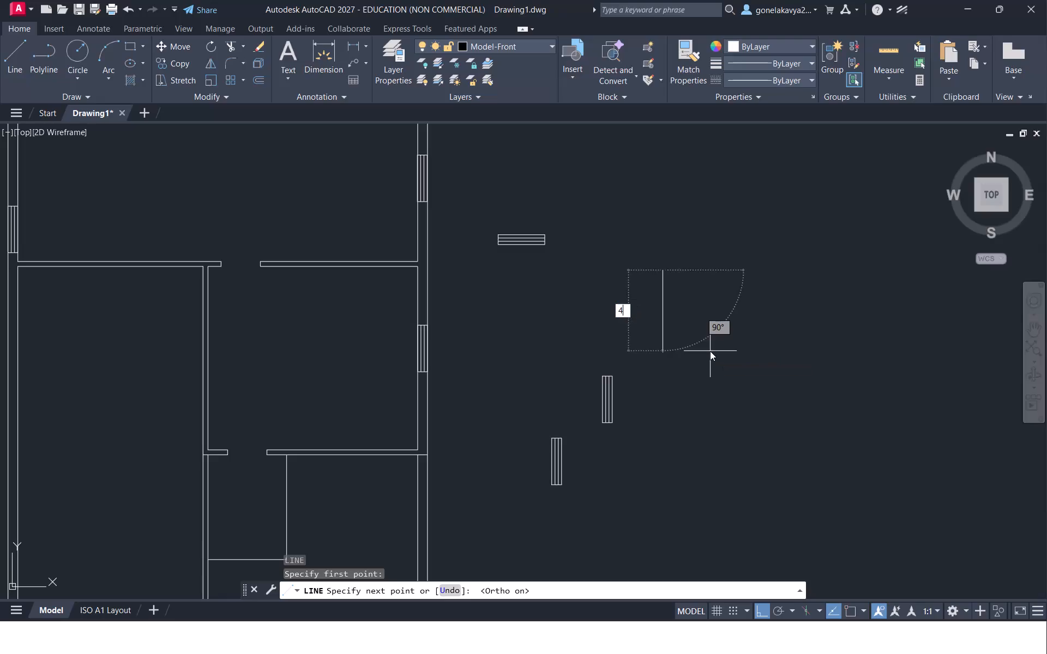
# Draw a small rectangle 4.5" high and about 1'-7" wide outside the plan, its top line running past the left corner.
pyautogui.press('Return')
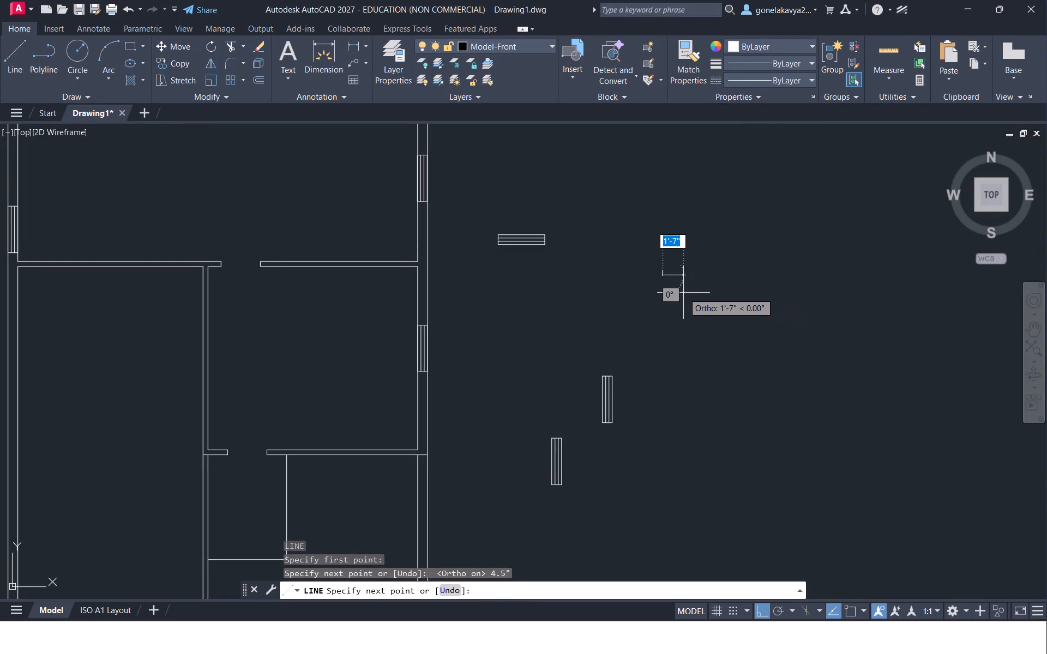
pyautogui.moveTo(683, 293); pyautogui.dragTo(682, 287)
pyautogui.press('4')
pyautogui.write('.5"')
pyautogui.press('Return')
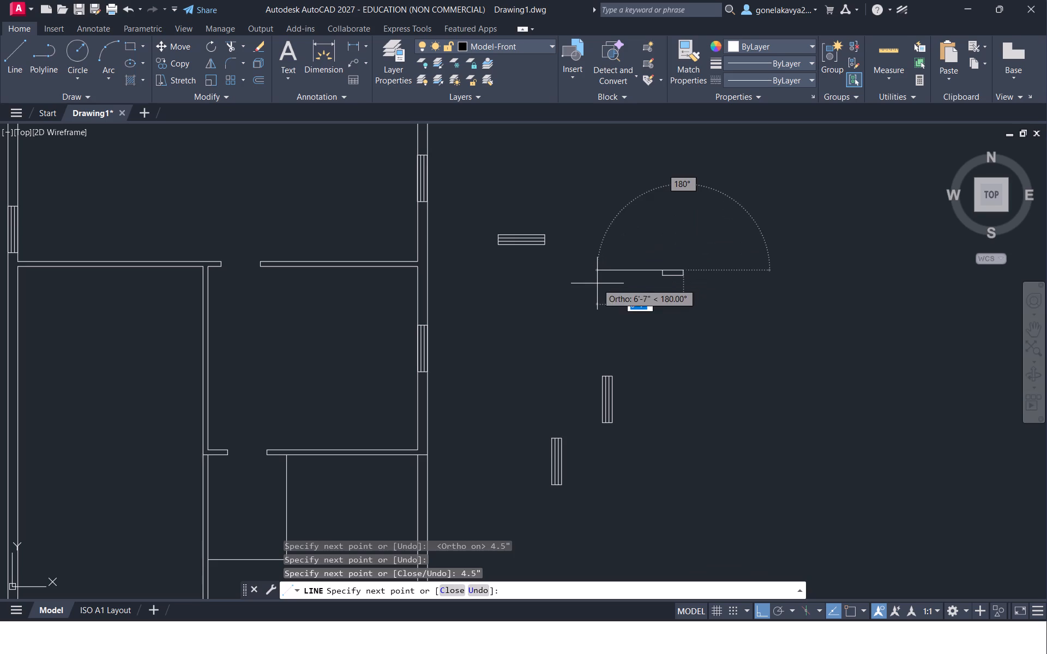
pyautogui.click(597, 283)
pyautogui.press('Escape')
# Trim the excess of the top line beyond the small rectangle's left corner.
pyautogui.write('TR')
pyautogui.press('space')
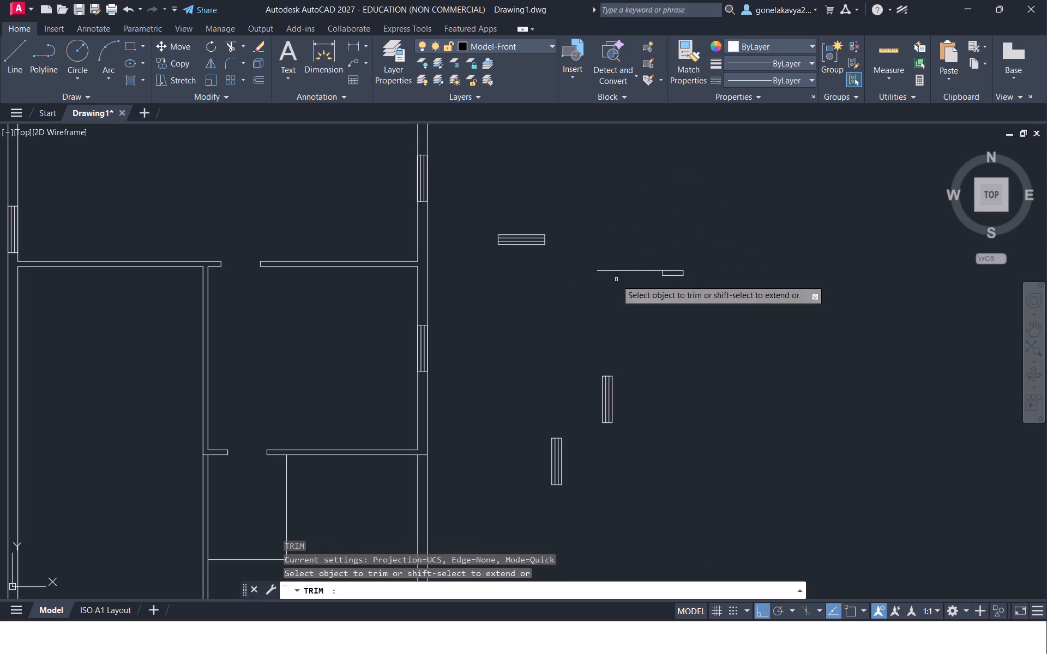
pyautogui.scroll(3, 650, 276)
pyautogui.moveTo(675, 241); pyautogui.dragTo(669, 302)
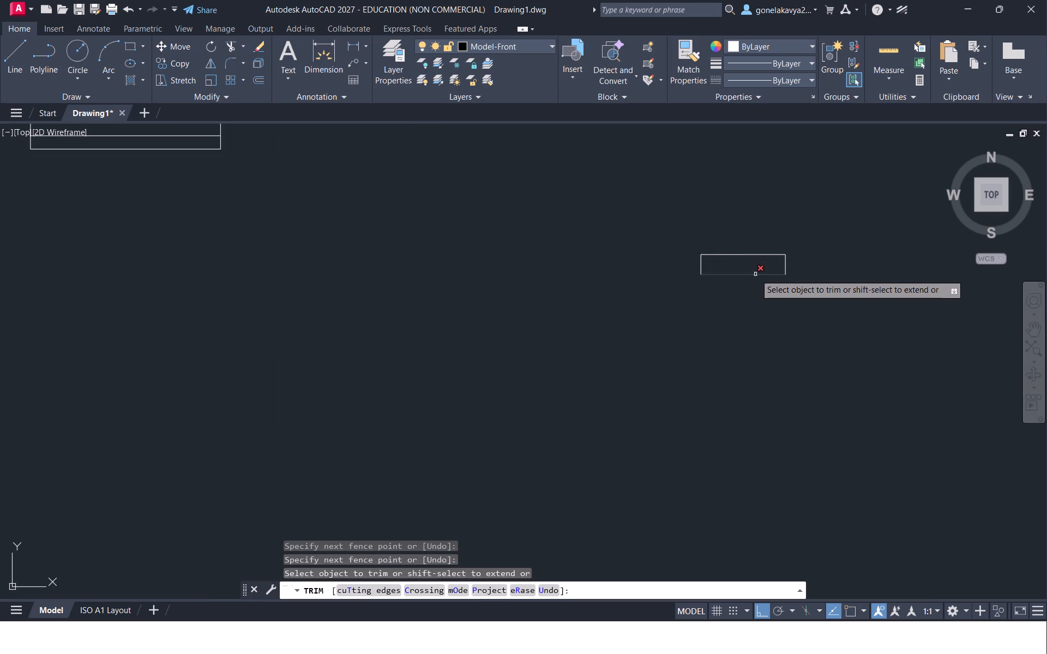
pyautogui.press('Escape')
# Offset the small rectangle's top edge 2" inward.
pyautogui.press('o')
pyautogui.press('Return')
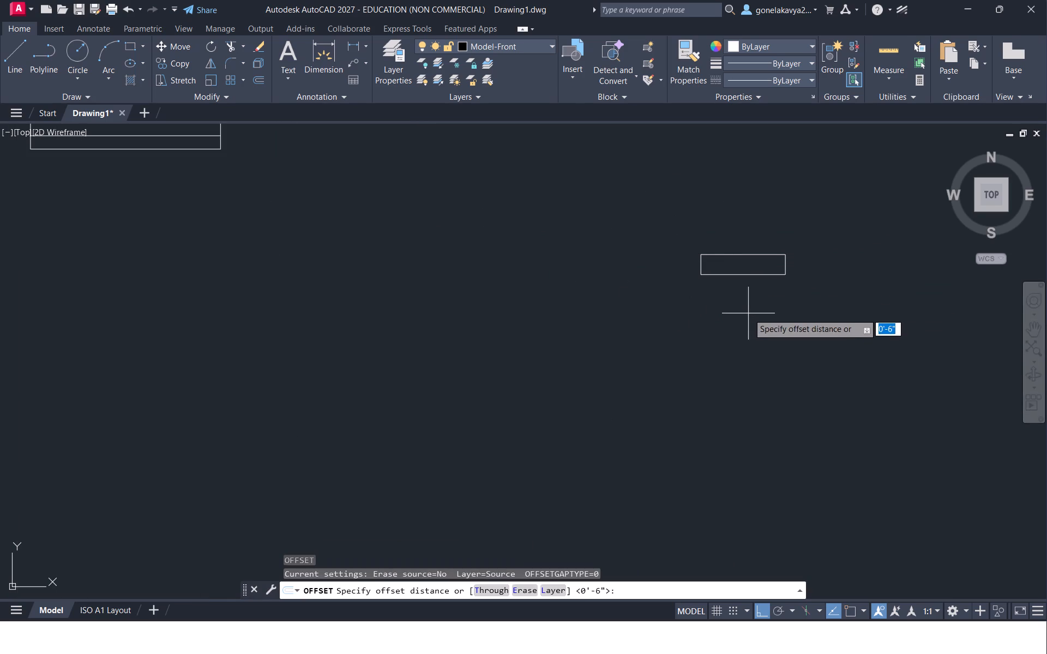
pyautogui.write('2"')
pyautogui.press('Return')
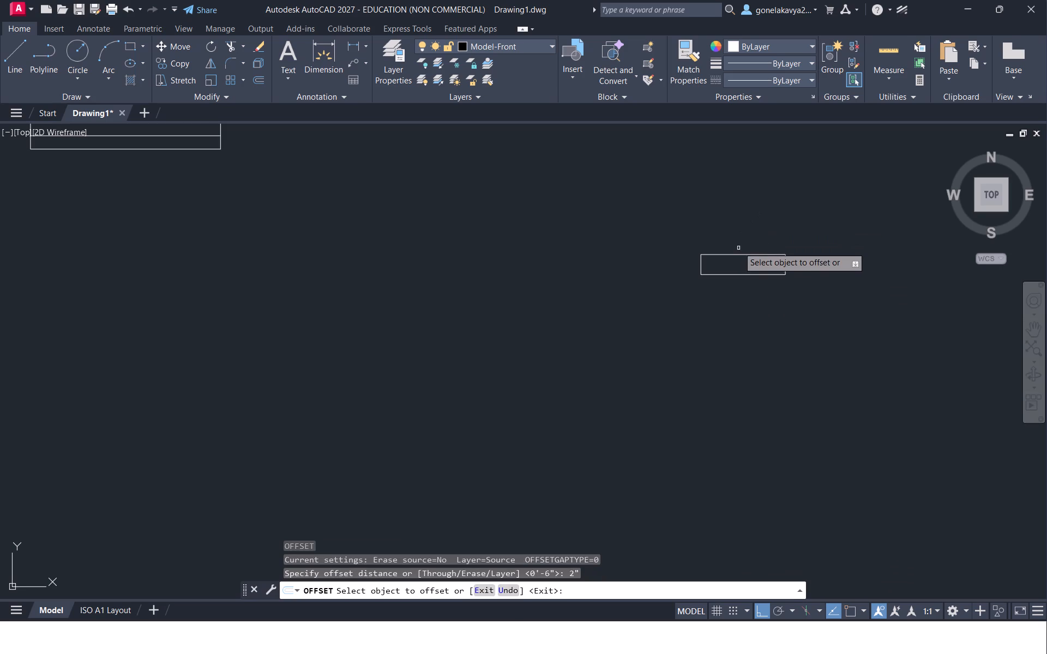
pyautogui.click(739, 255)
pyautogui.click(741, 262)
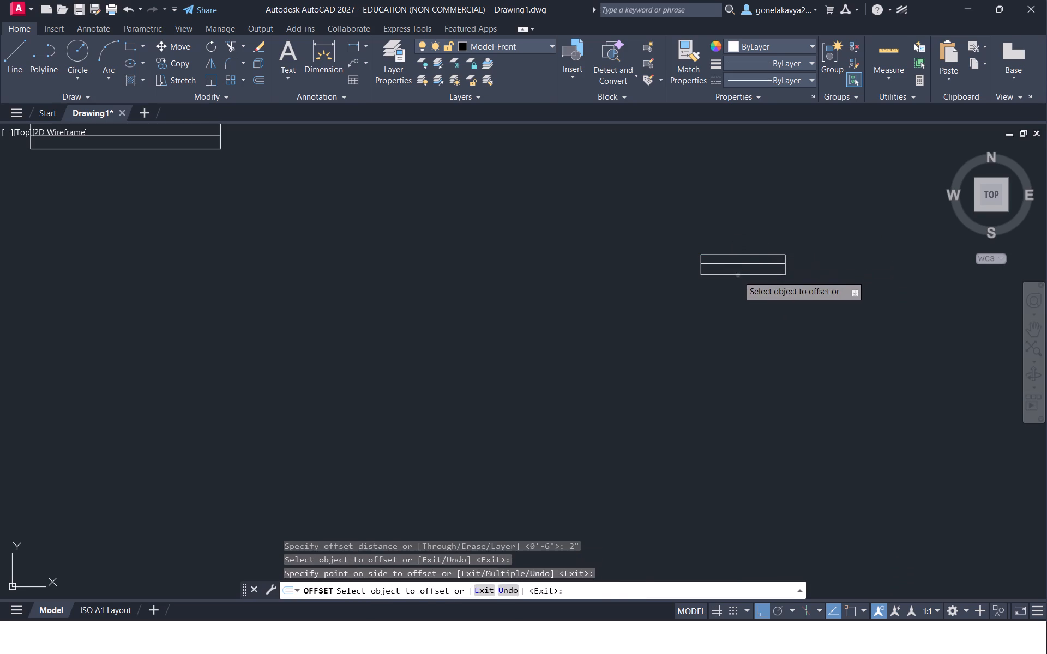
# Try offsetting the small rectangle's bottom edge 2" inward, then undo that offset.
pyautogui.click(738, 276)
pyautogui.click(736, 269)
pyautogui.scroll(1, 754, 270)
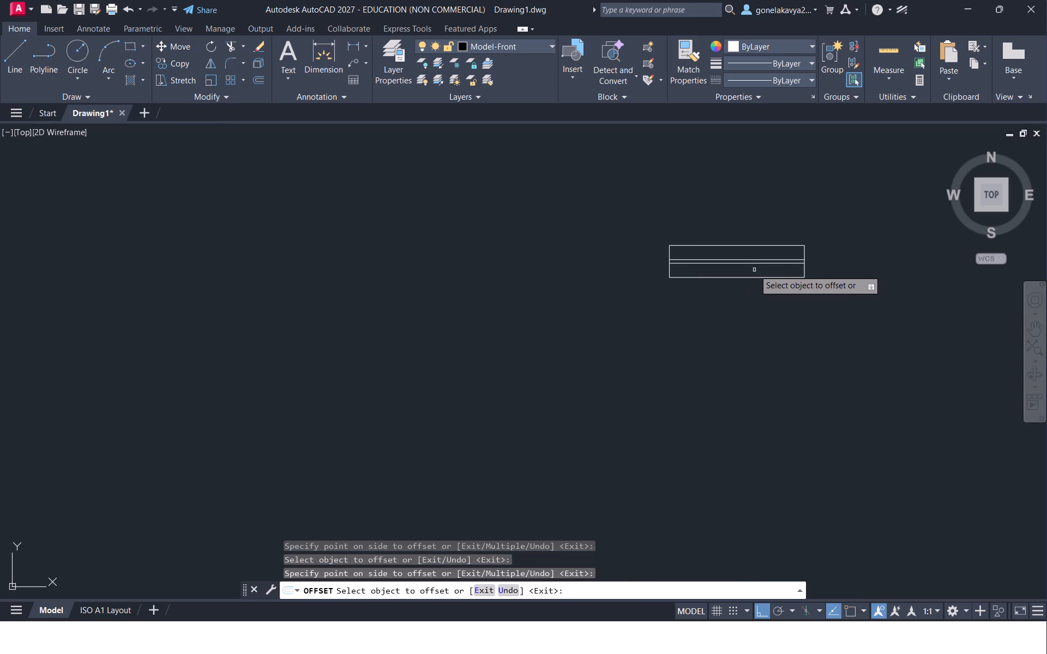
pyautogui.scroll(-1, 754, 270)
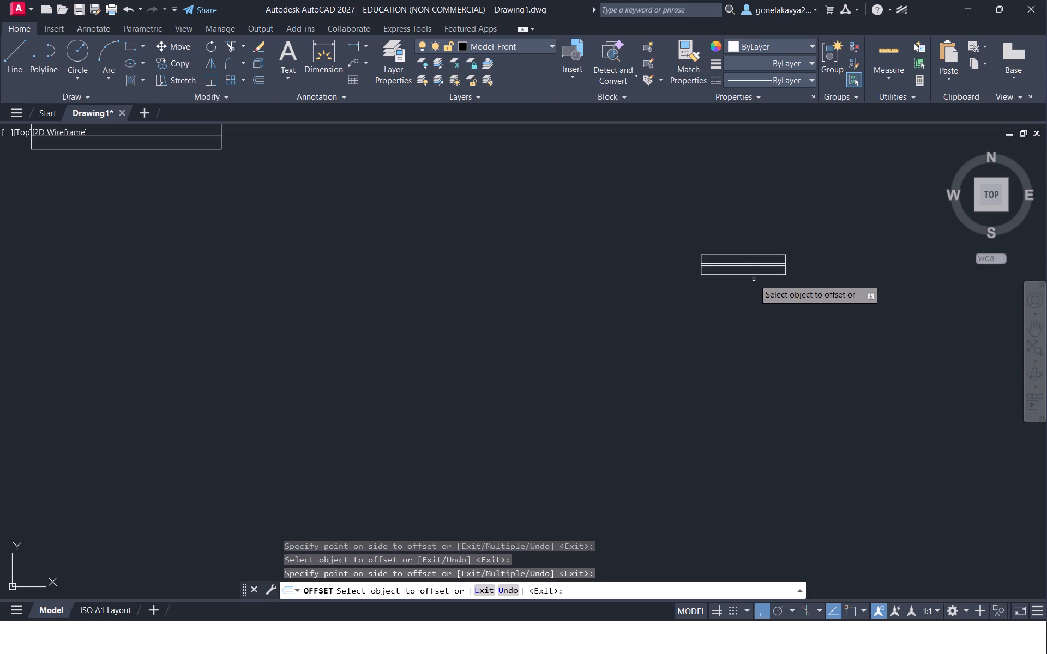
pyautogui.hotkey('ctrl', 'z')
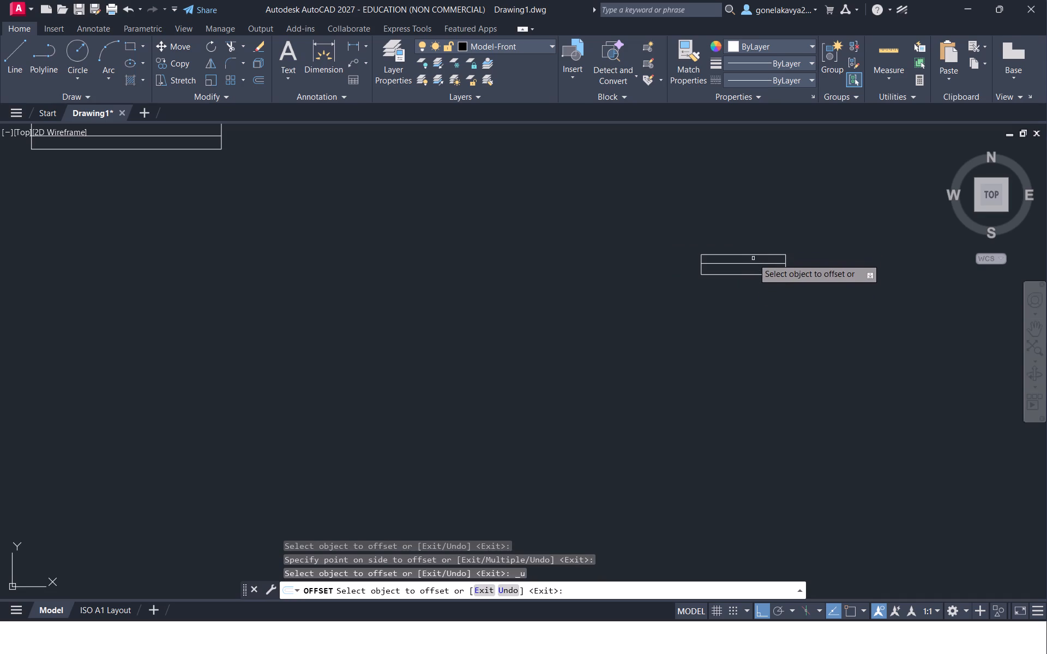
# Offset the small rectangle's top edge 2" downward two more times, and end the offsetting.
pyautogui.click(754, 256)
pyautogui.click(766, 274)
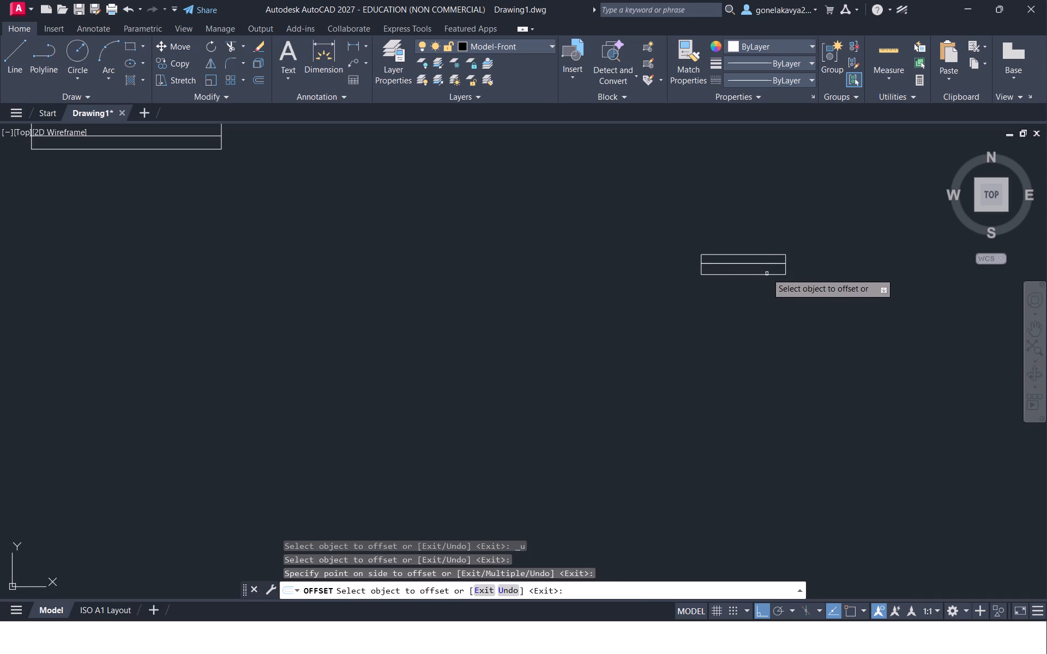
pyautogui.click(761, 253)
pyautogui.click(767, 280)
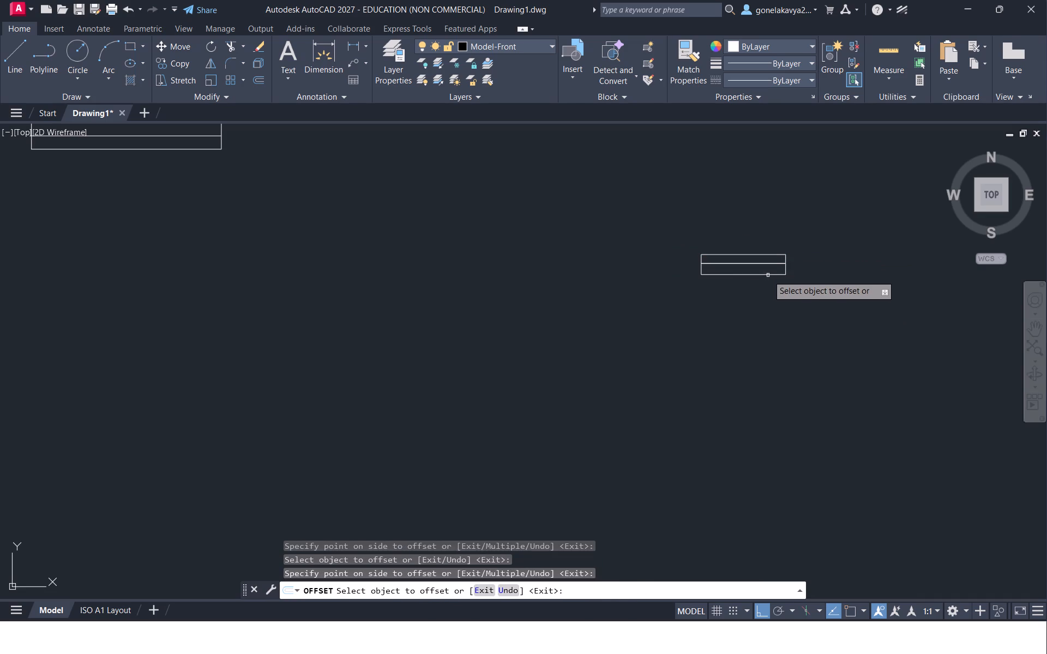
pyautogui.click(768, 275)
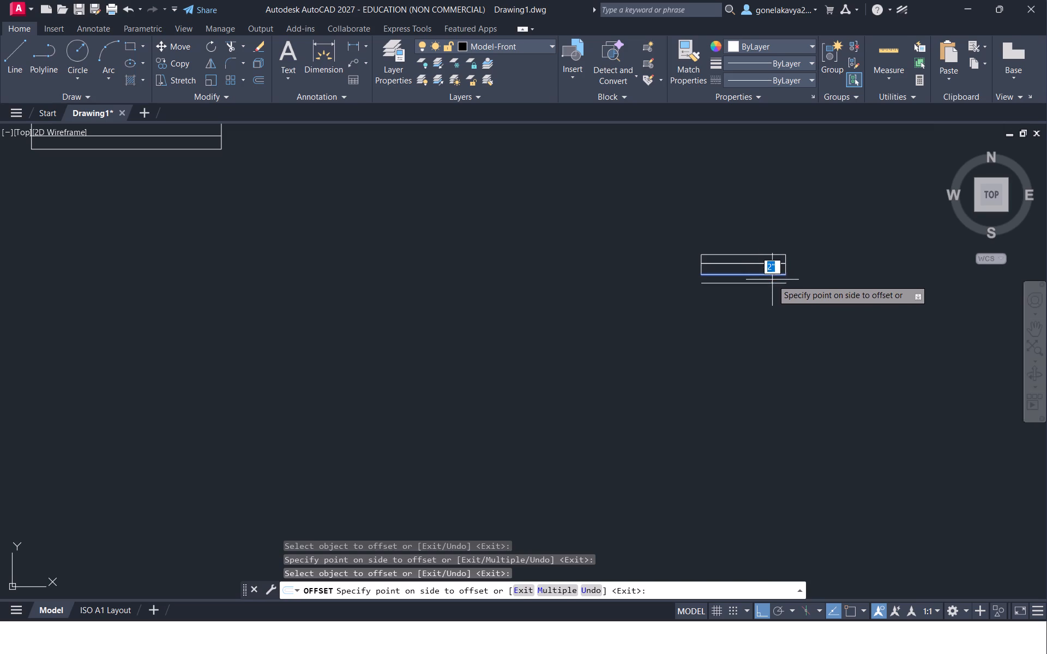
pyautogui.press('Escape')
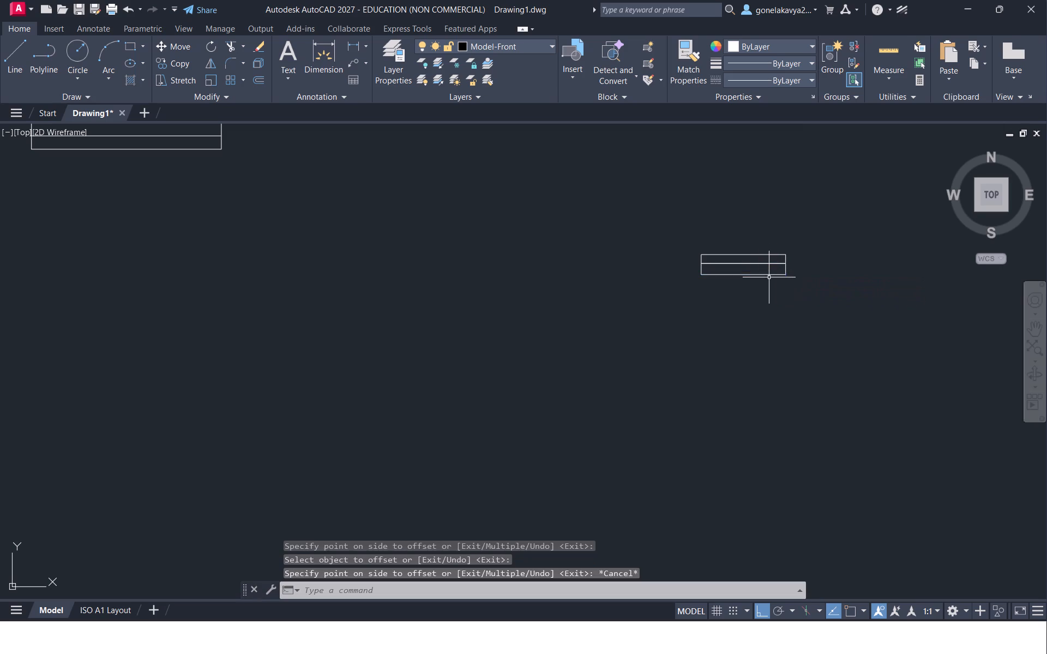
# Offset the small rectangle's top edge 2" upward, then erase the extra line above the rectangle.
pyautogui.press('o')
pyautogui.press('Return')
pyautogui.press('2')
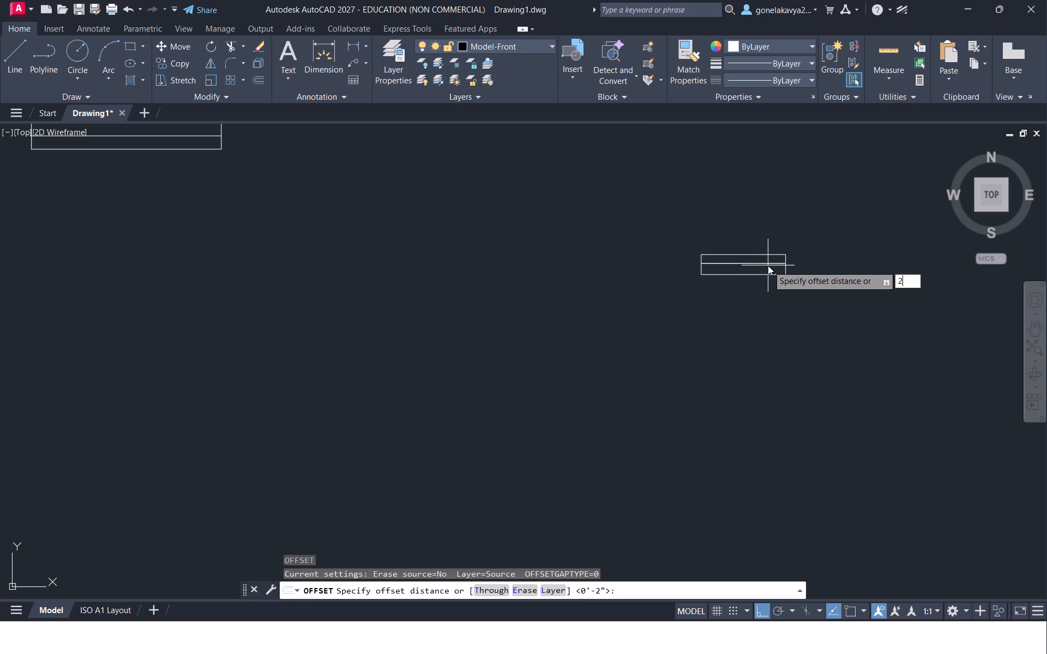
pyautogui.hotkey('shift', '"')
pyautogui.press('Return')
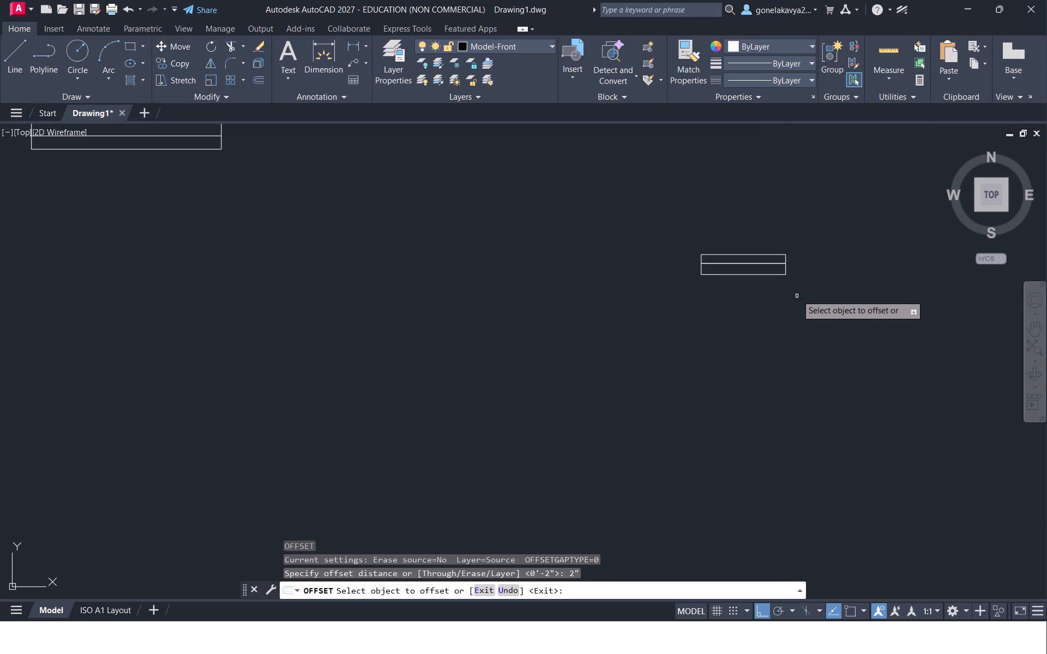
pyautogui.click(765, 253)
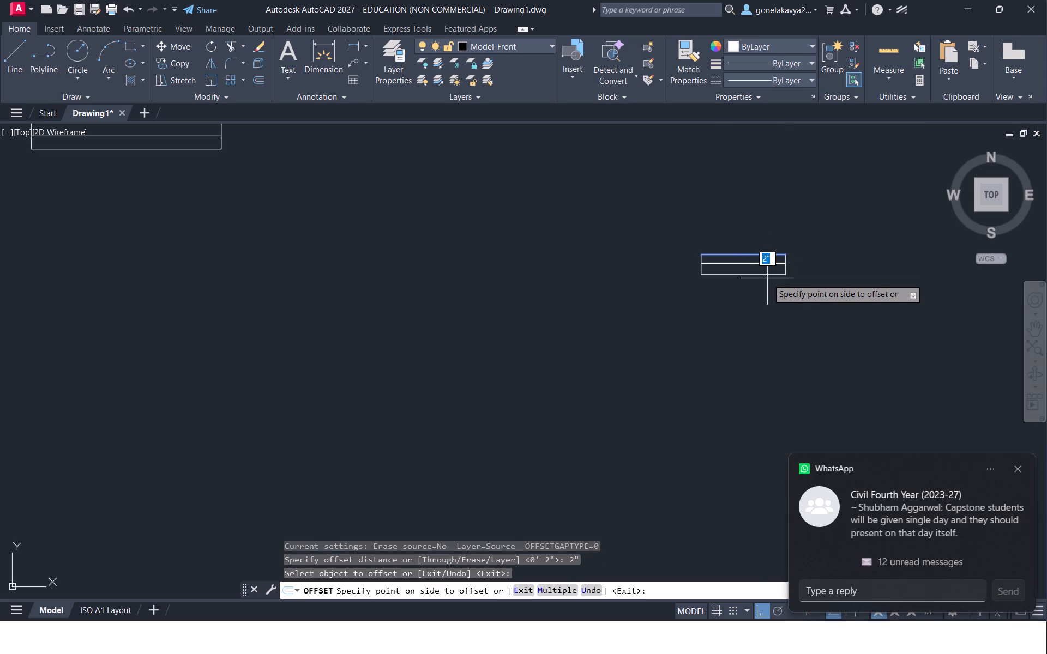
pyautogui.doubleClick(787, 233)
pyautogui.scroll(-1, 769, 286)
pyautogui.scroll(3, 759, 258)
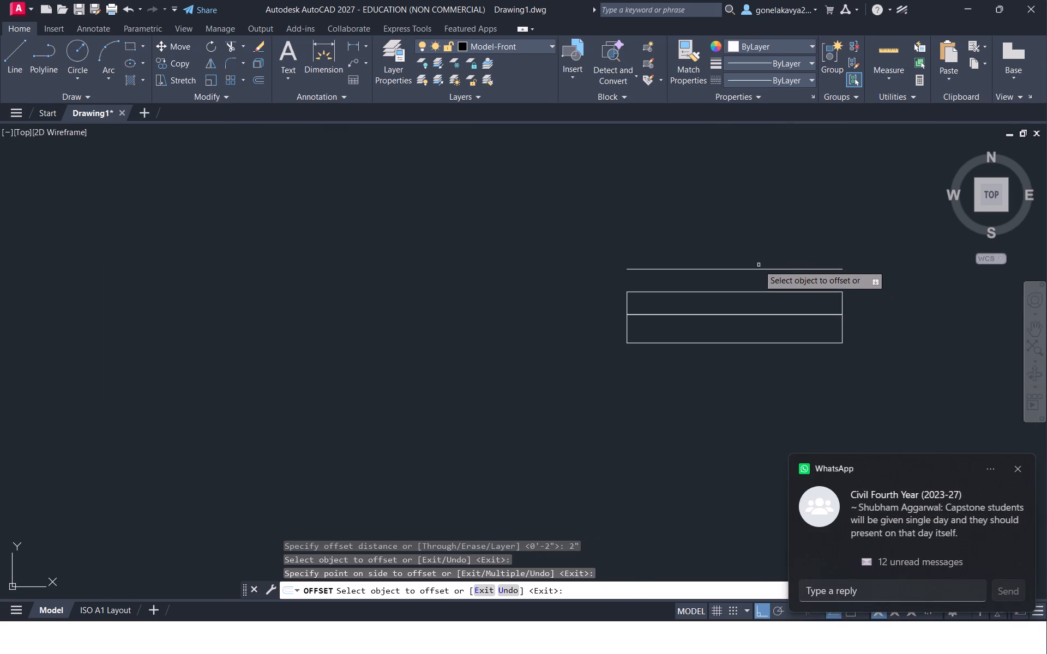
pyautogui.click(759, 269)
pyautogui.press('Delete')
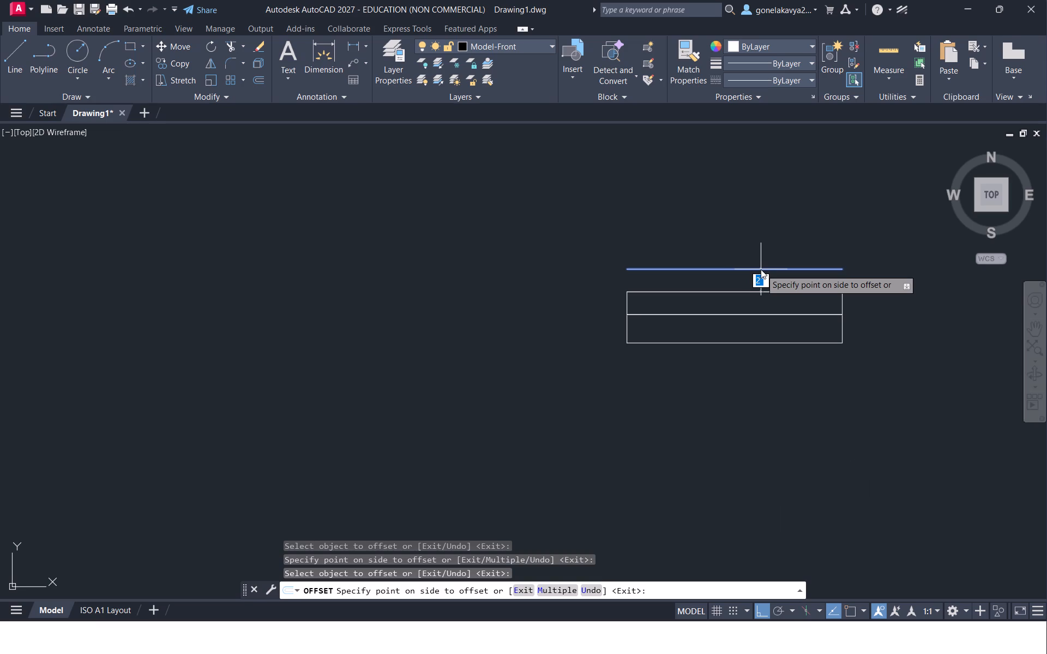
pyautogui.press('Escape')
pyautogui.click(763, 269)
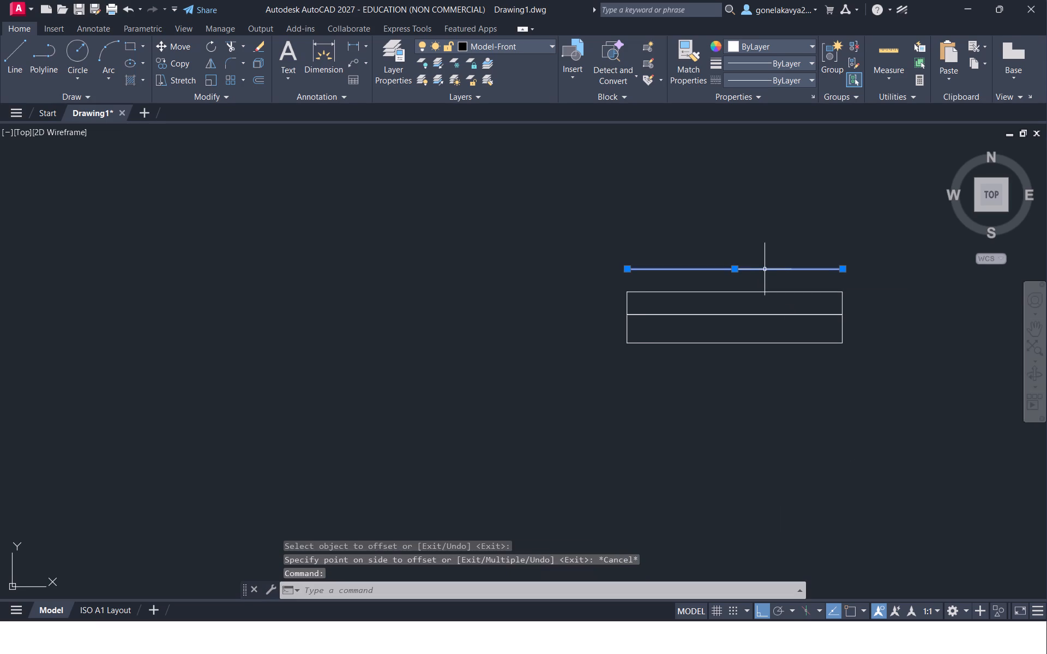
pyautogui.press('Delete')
# With Ortho off, copy the small symbol by its lower-right corner to just below the lower doorway's left stub and into the partition right of that doorway.
pyautogui.scroll(-1, 767, 300)
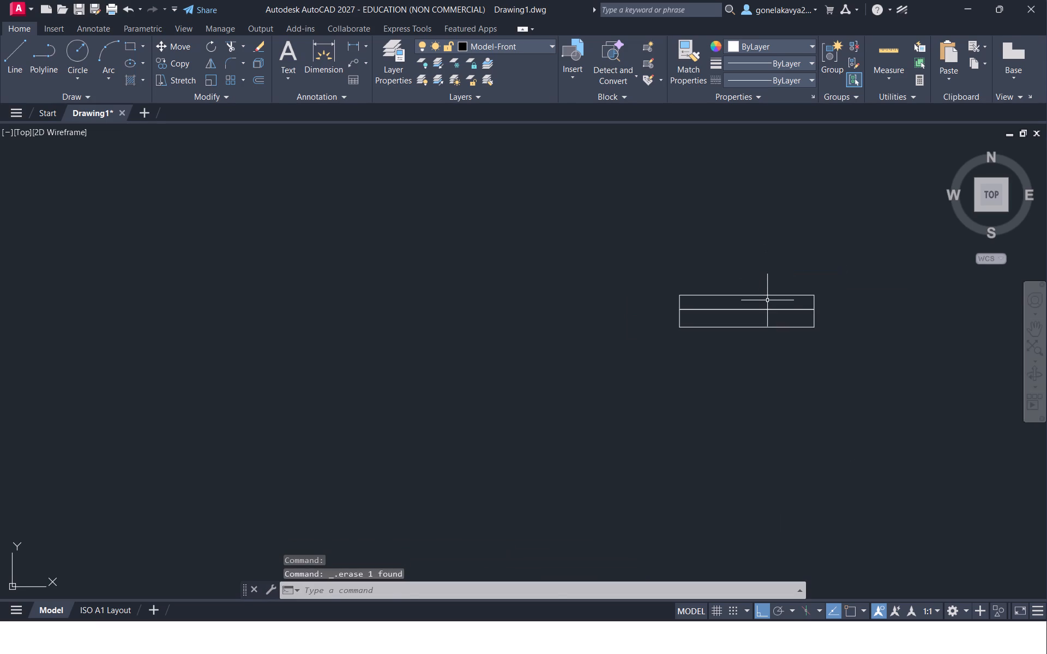
pyautogui.moveTo(807, 338); pyautogui.dragTo(807, 361)
pyautogui.moveTo(773, 367); pyautogui.dragTo(771, 376, button='right')
pyautogui.click(811, 181)
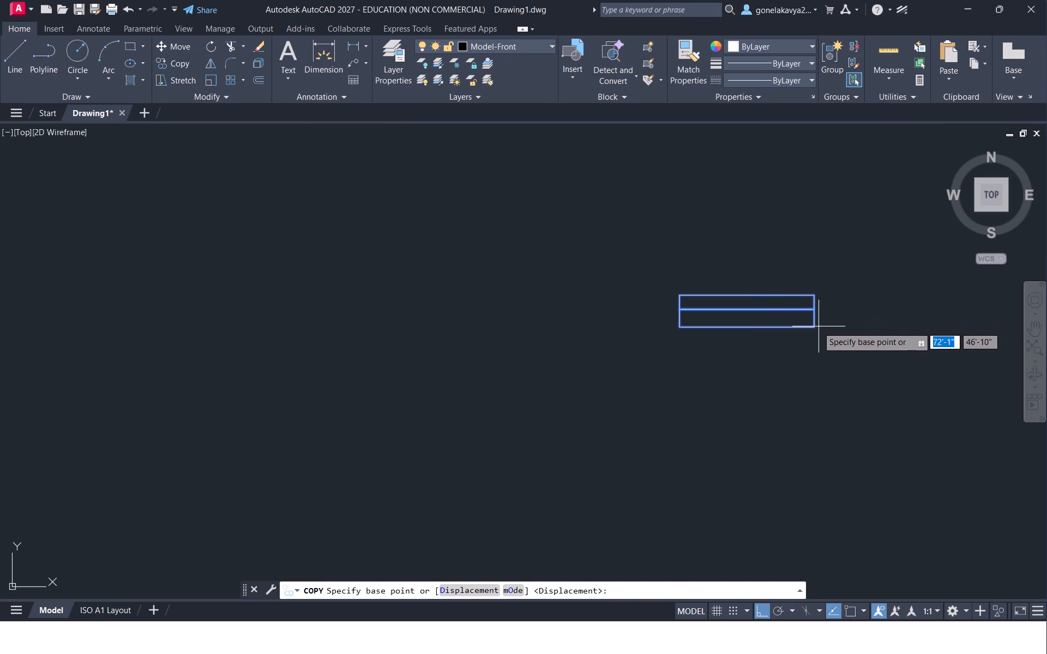
pyautogui.moveTo(816, 326); pyautogui.dragTo(773, 361)
pyautogui.scroll(-6, 537, 419)
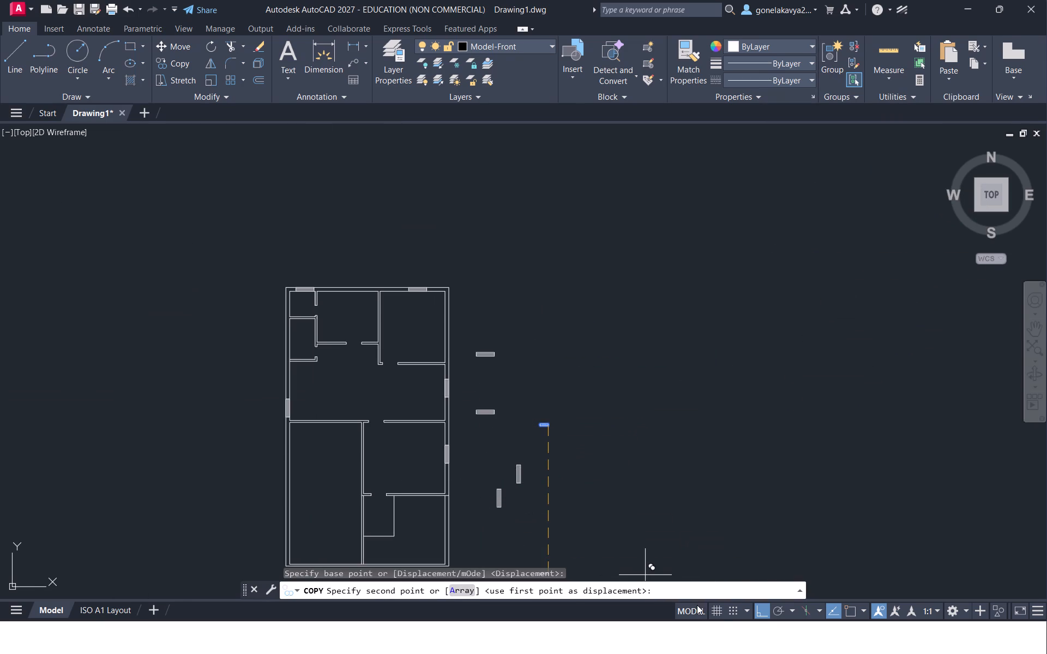
pyautogui.click(763, 611)
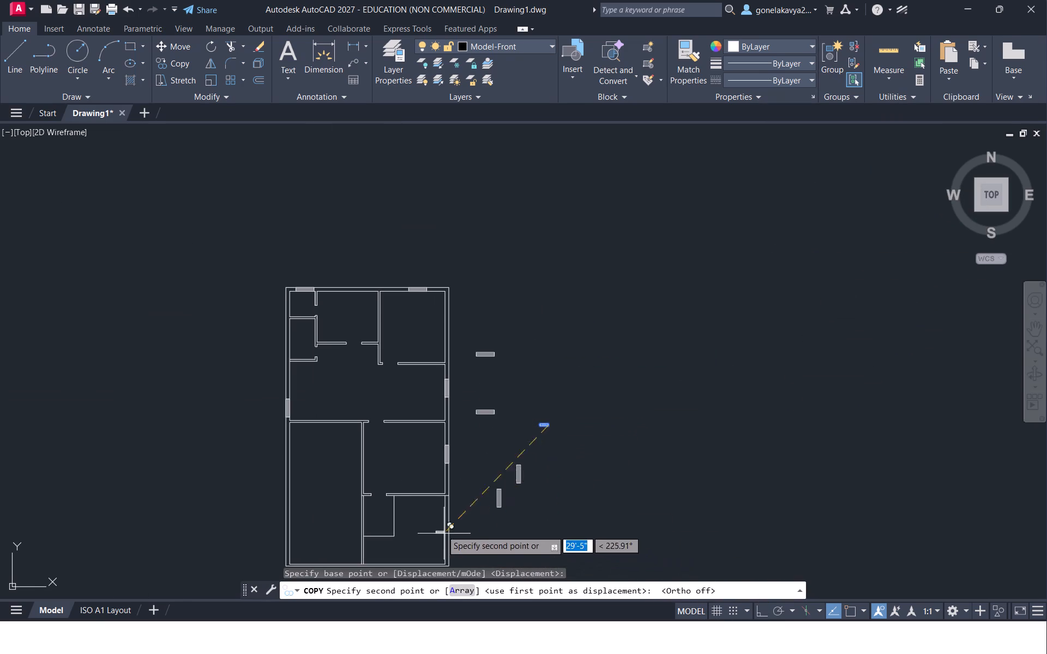
pyautogui.click(375, 499)
pyautogui.scroll(4, 373, 496)
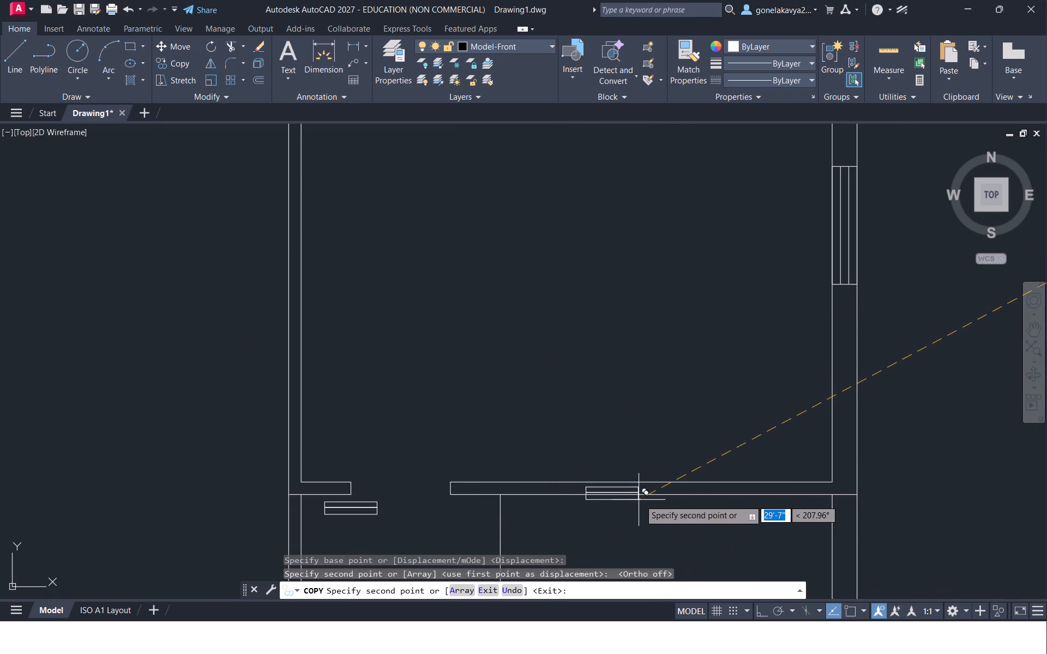
pyautogui.click(643, 495)
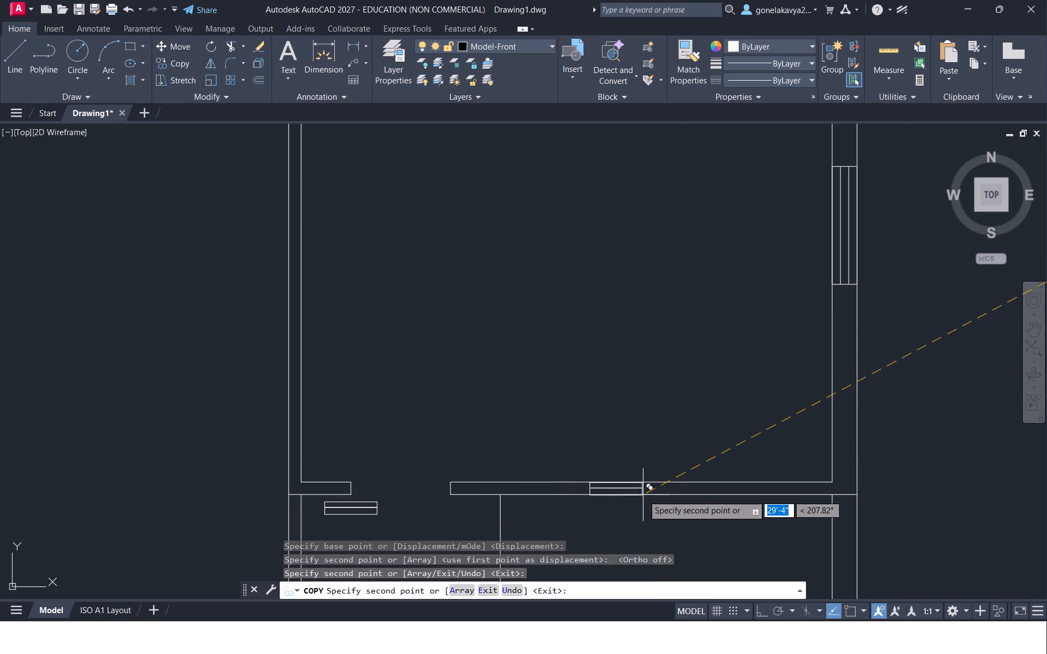
# Place a spare copy of the small symbol outside the plan, below the vertical window symbols, and end the copying.
pyautogui.scroll(-2, 649, 330)
pyautogui.click(805, 499)
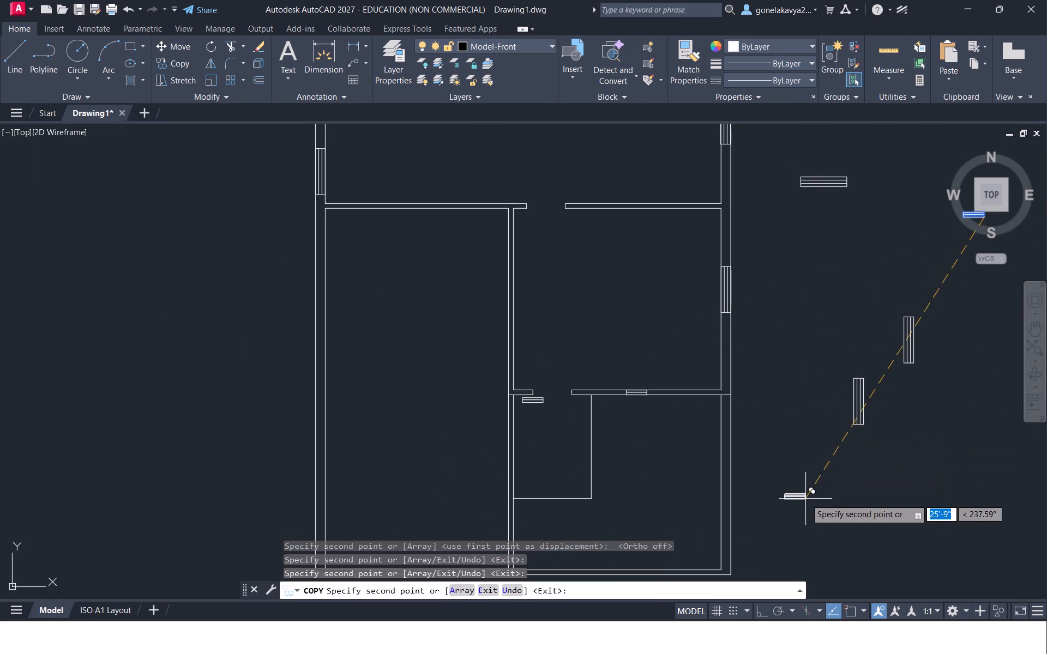
pyautogui.press('Escape')
# Rotate the spare small symbol outside the lower-right of the plan to vertical at 270°, with Ortho on.
pyautogui.moveTo(817, 516); pyautogui.dragTo(780, 485)
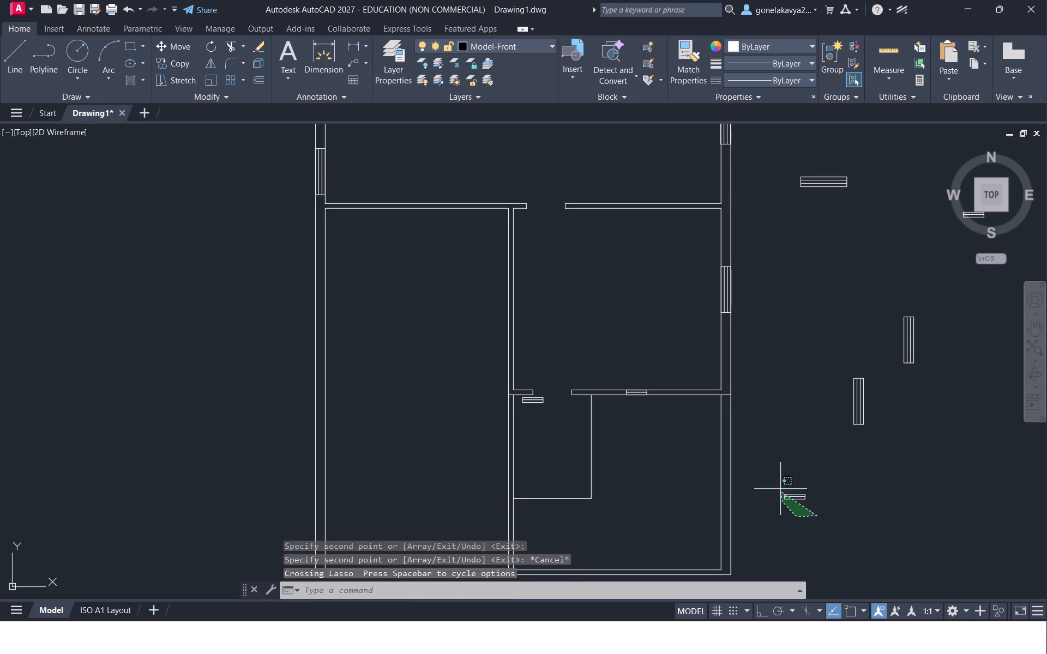
pyautogui.moveTo(780, 485); pyautogui.dragTo(829, 494)
pyautogui.rightClick(829, 495)
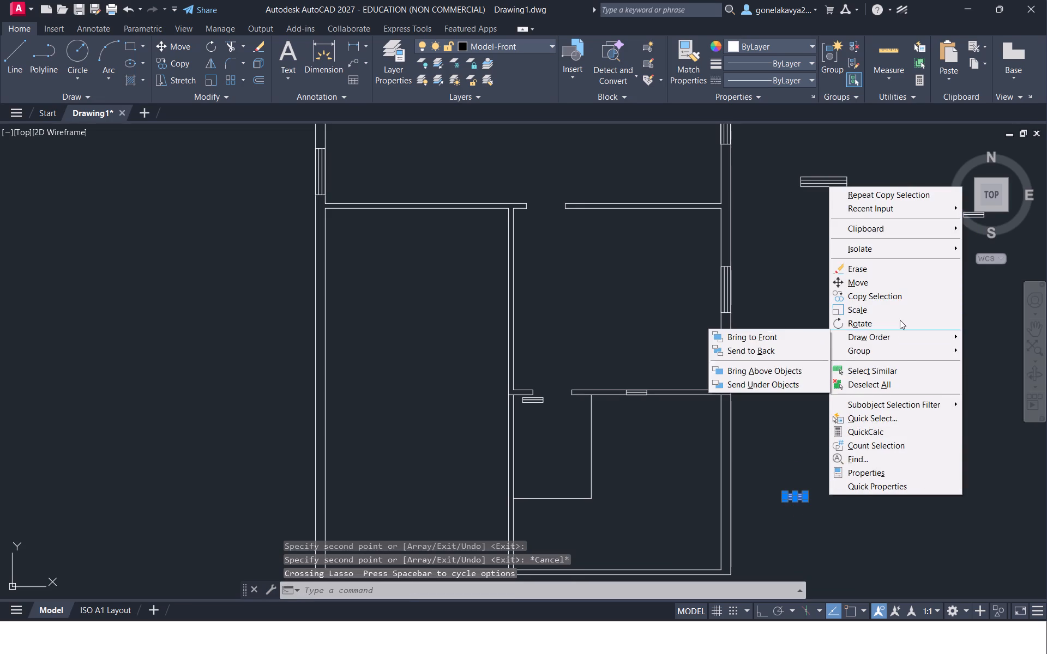
pyautogui.click(900, 320)
pyautogui.moveTo(824, 506); pyautogui.dragTo(819, 524)
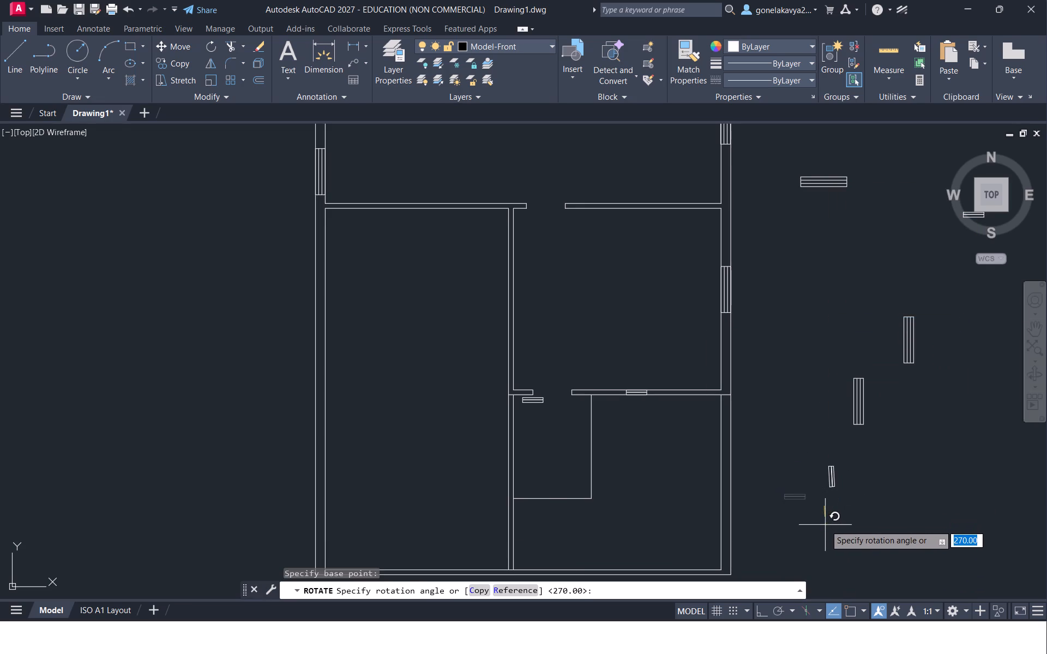
pyautogui.click(757, 605)
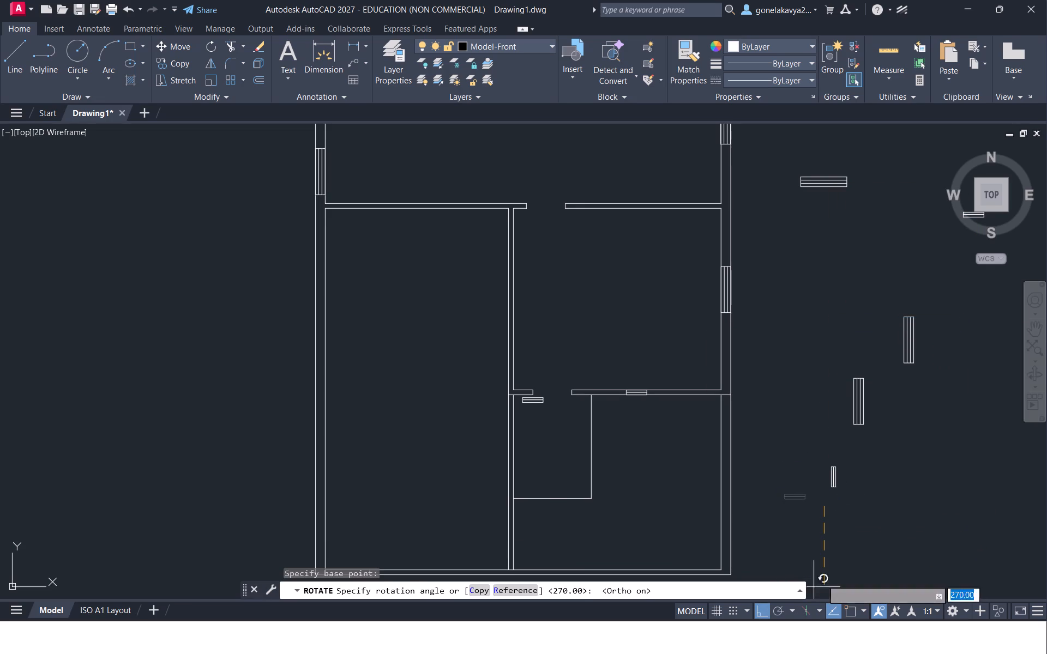
pyautogui.click(829, 565)
# With Ortho off, copy the vertical small symbol from outside the plan into the vertical partition above the lower doorway's left stub.
pyautogui.moveTo(854, 495); pyautogui.dragTo(836, 463)
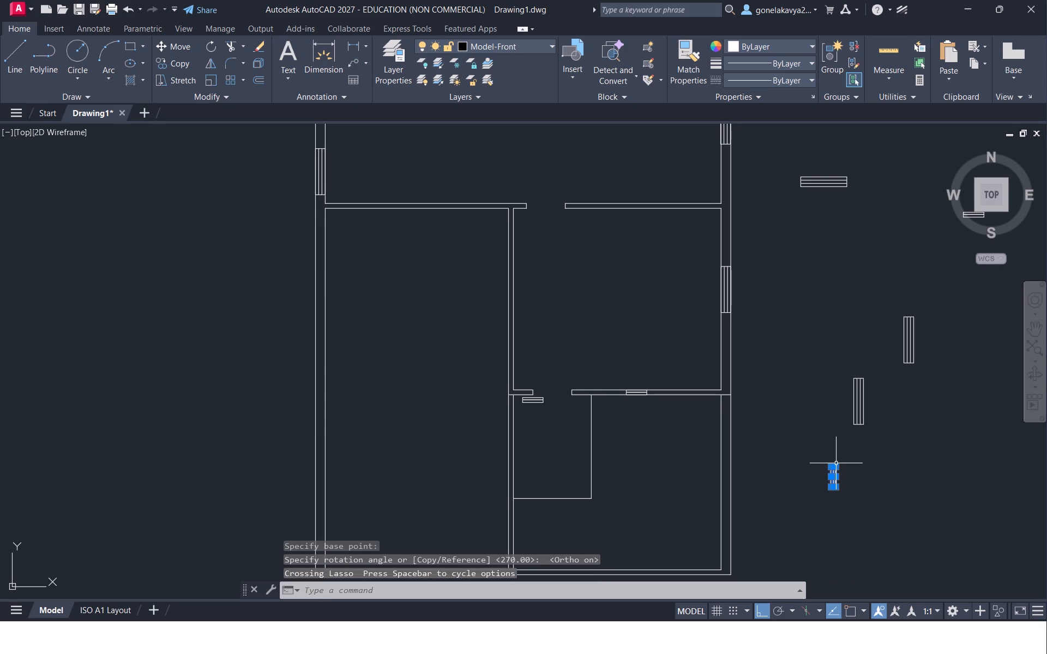
pyautogui.rightClick(836, 463)
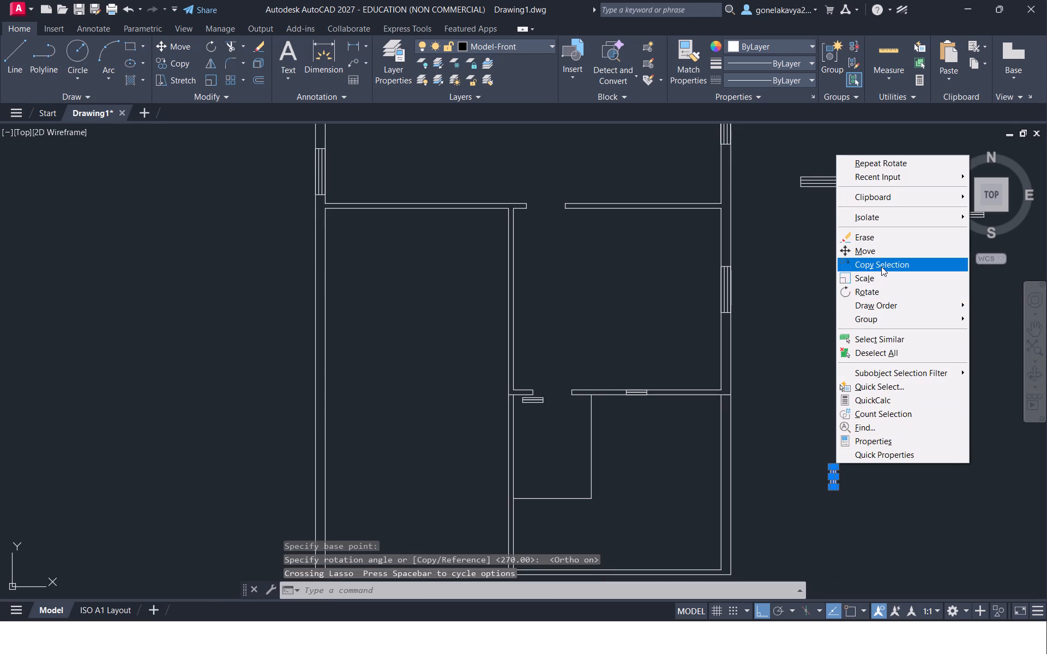
pyautogui.click(881, 267)
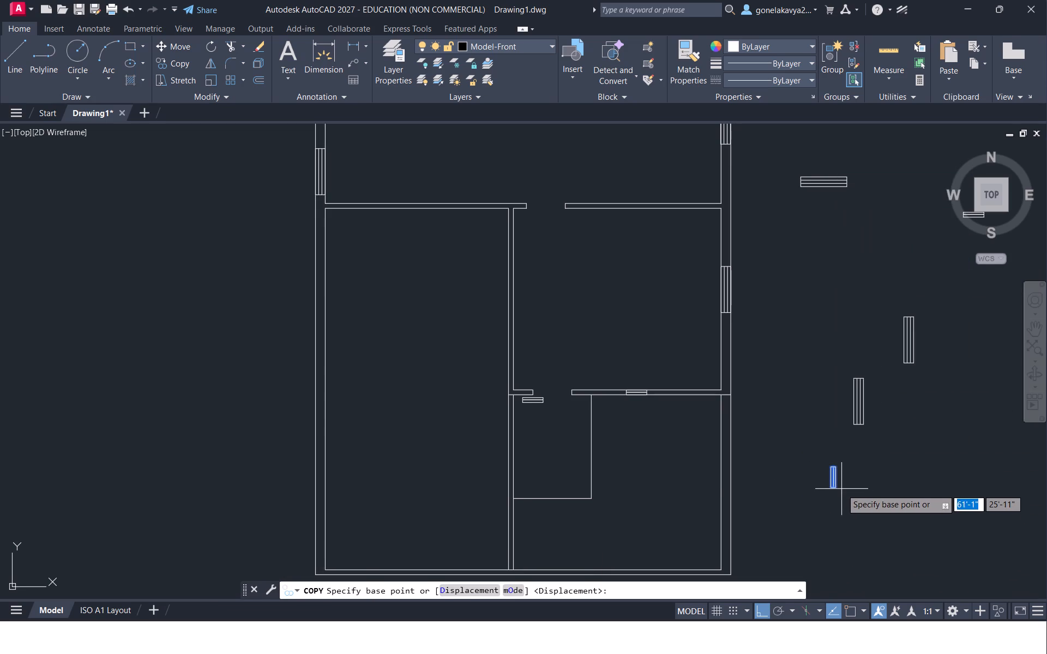
pyautogui.click(840, 488)
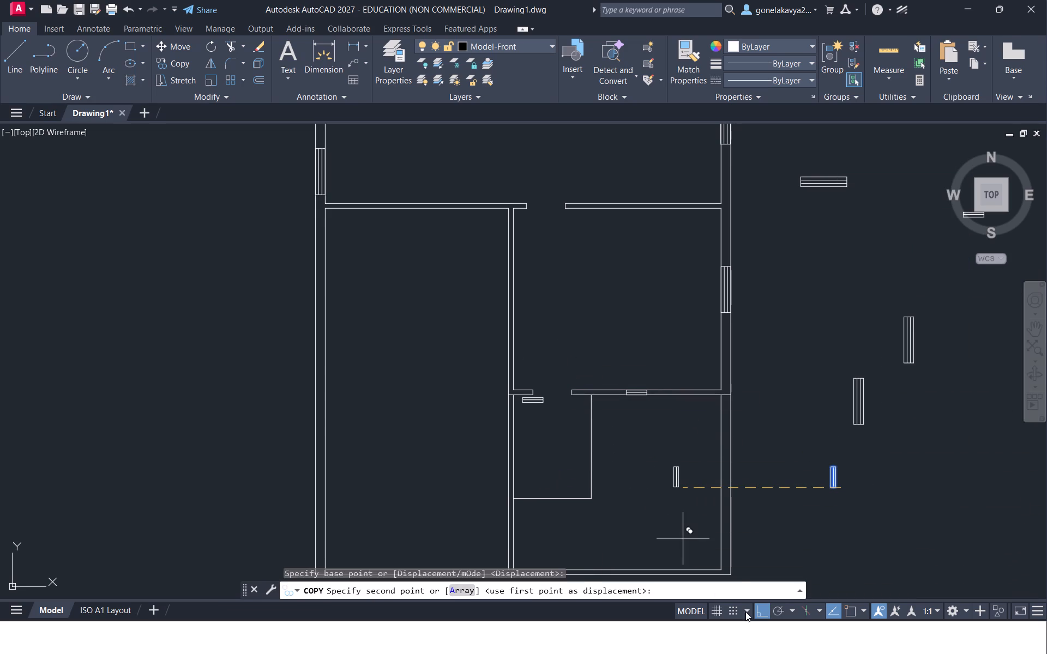
pyautogui.click(759, 608)
pyautogui.scroll(3, 538, 373)
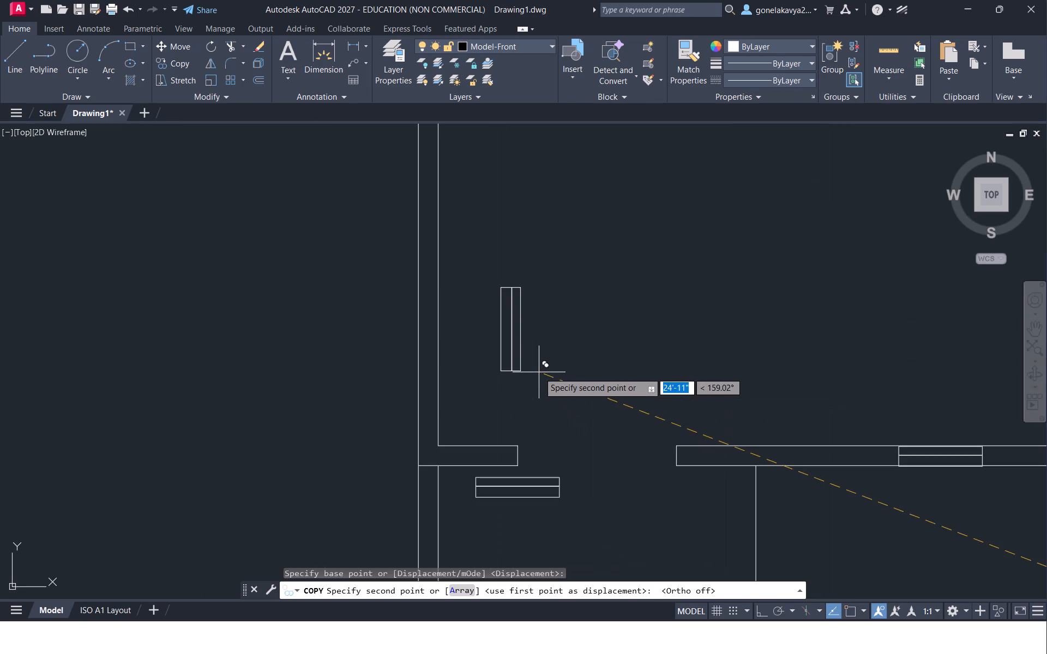
pyautogui.click(457, 328)
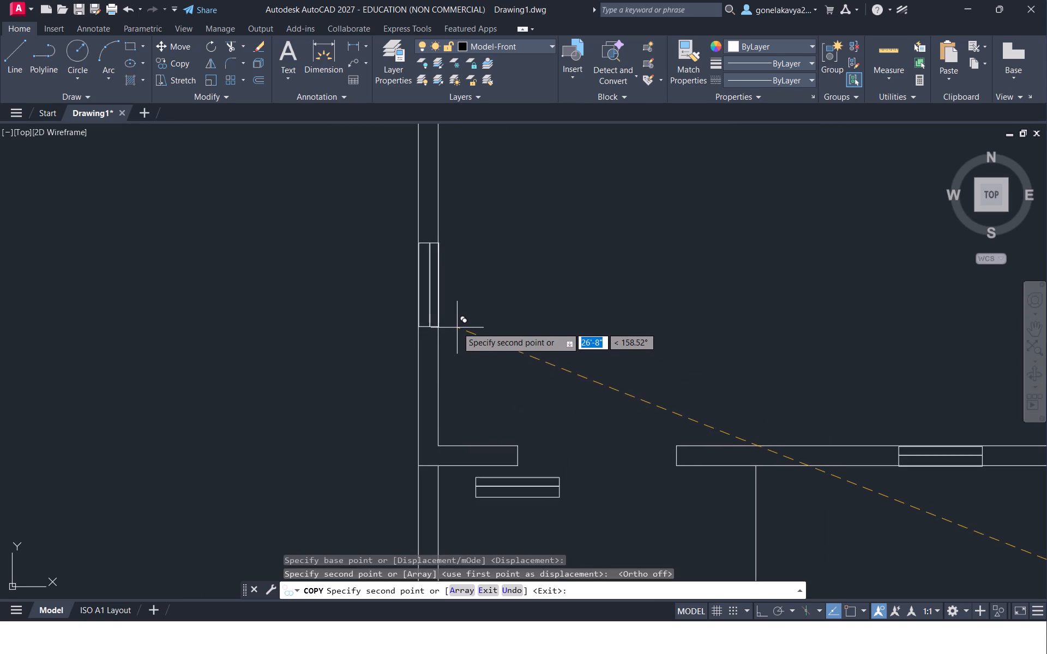
pyautogui.scroll(-1, 660, 532)
pyautogui.moveTo(658, 536); pyautogui.dragTo(577, 287, button='middle')
pyautogui.scroll(-1, 582, 334)
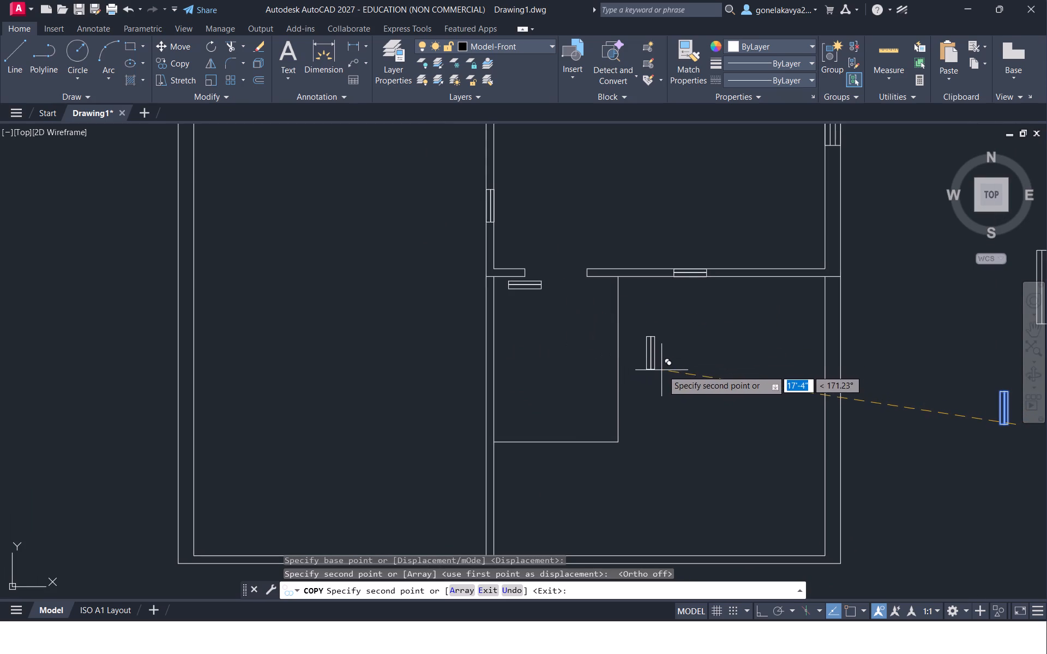
pyautogui.moveTo(698, 375); pyautogui.dragTo(647, 423, button='middle')
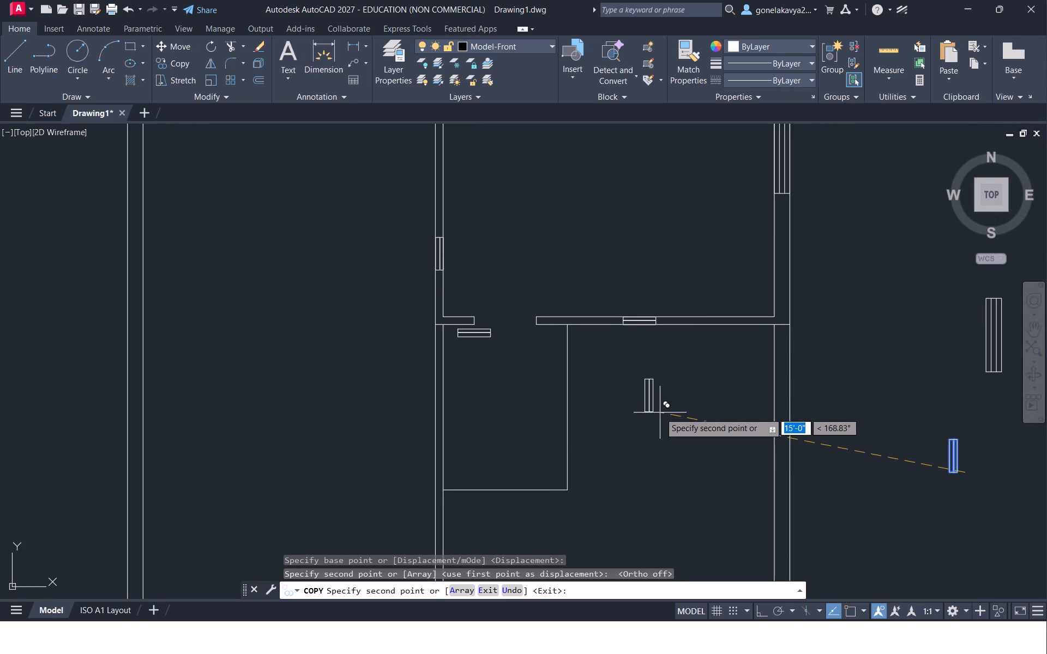
pyautogui.press('Escape')
# Erase the horizontal small symbol just below the lower doorway's left stub, including its leftover short line.
pyautogui.moveTo(499, 318); pyautogui.dragTo(475, 332)
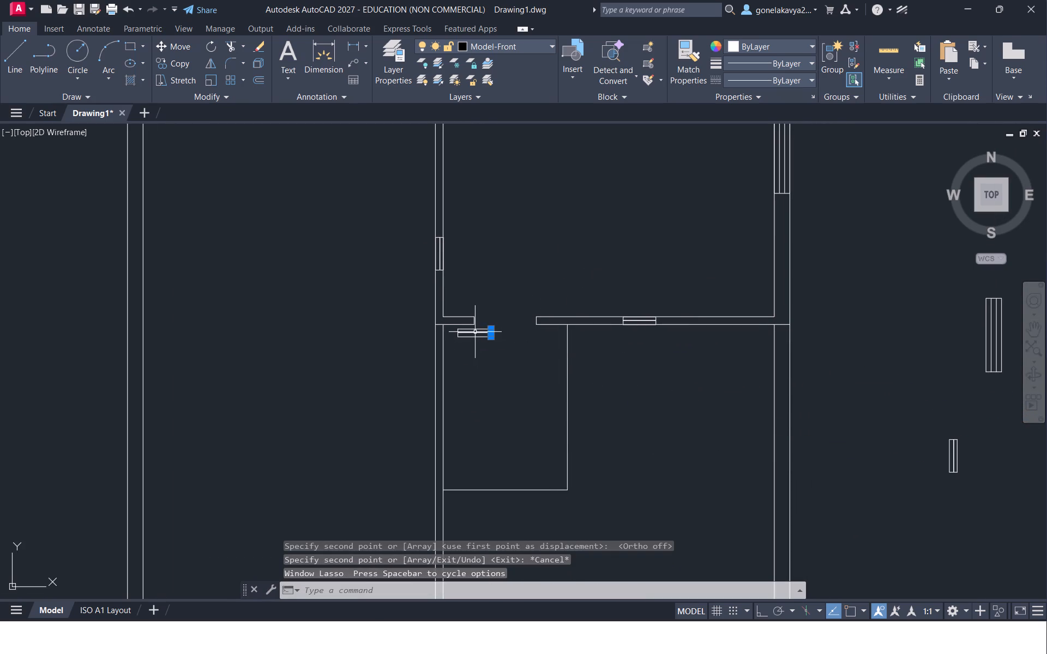
pyautogui.scroll(5, 482, 347)
pyautogui.moveTo(470, 265); pyautogui.dragTo(381, 193)
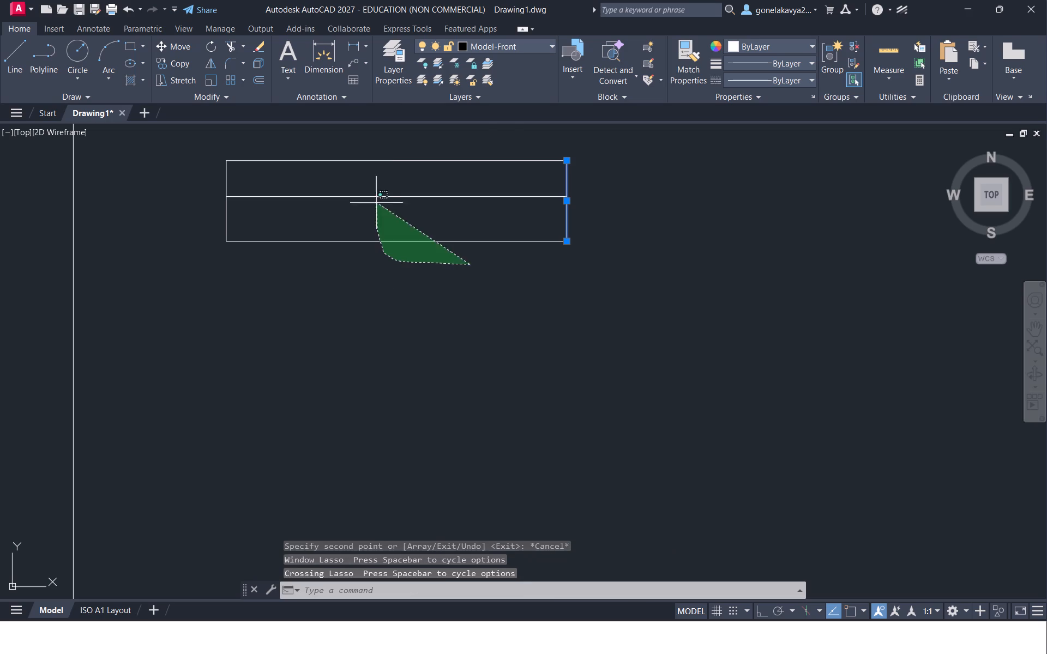
pyautogui.moveTo(381, 193); pyautogui.dragTo(492, 141)
pyautogui.press('Delete')
pyautogui.scroll(-6, 561, 228)
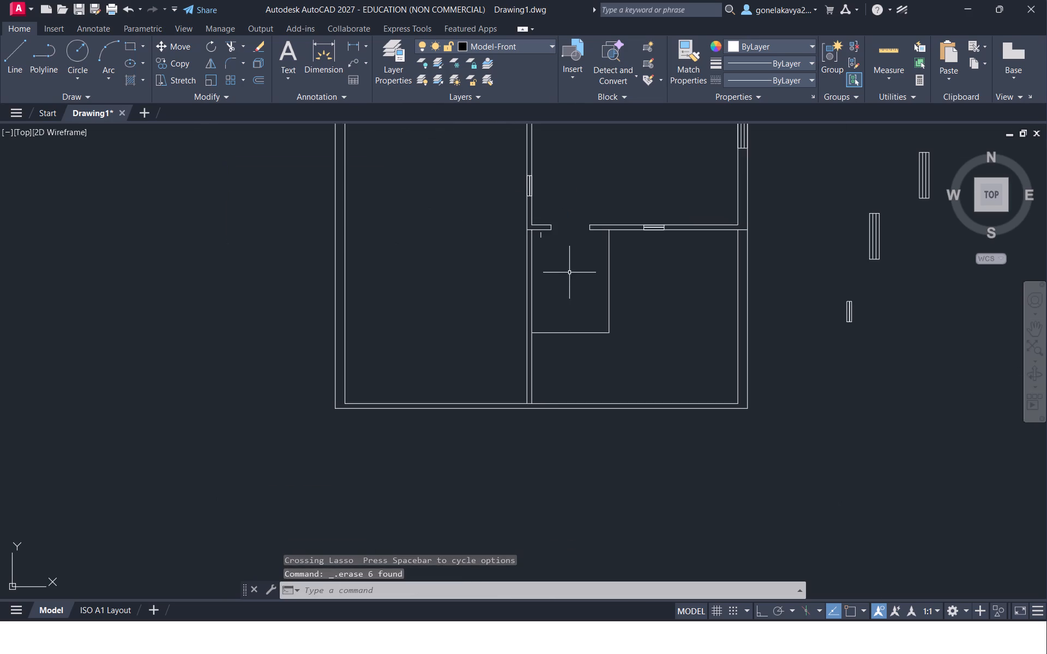
pyautogui.scroll(4, 550, 247)
pyautogui.moveTo(497, 178); pyautogui.dragTo(509, 176)
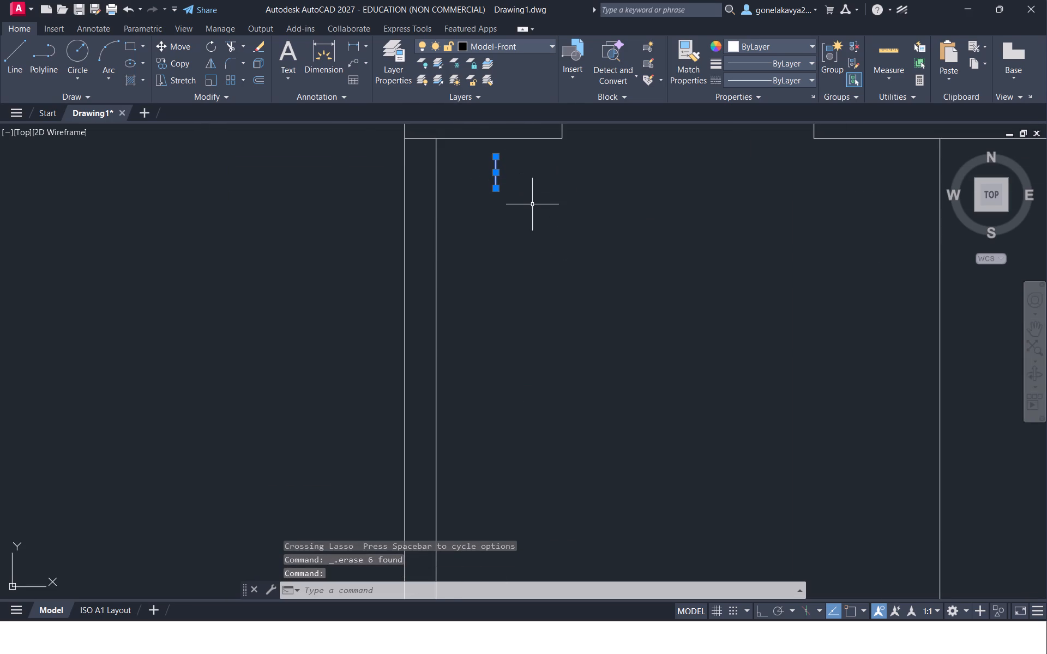
pyautogui.press('Delete')
# Move all the spare window and small symbols from the right side of the plan to the empty area on its left.
pyautogui.scroll(-4, 532, 217)
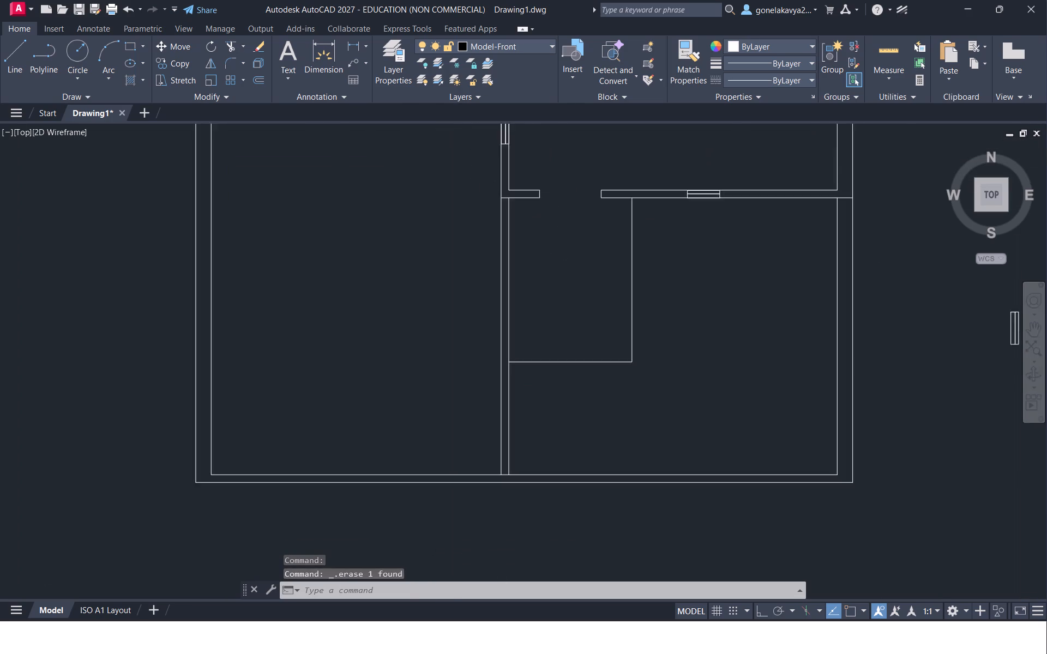
pyautogui.moveTo(546, 274); pyautogui.dragTo(478, 267, button='middle')
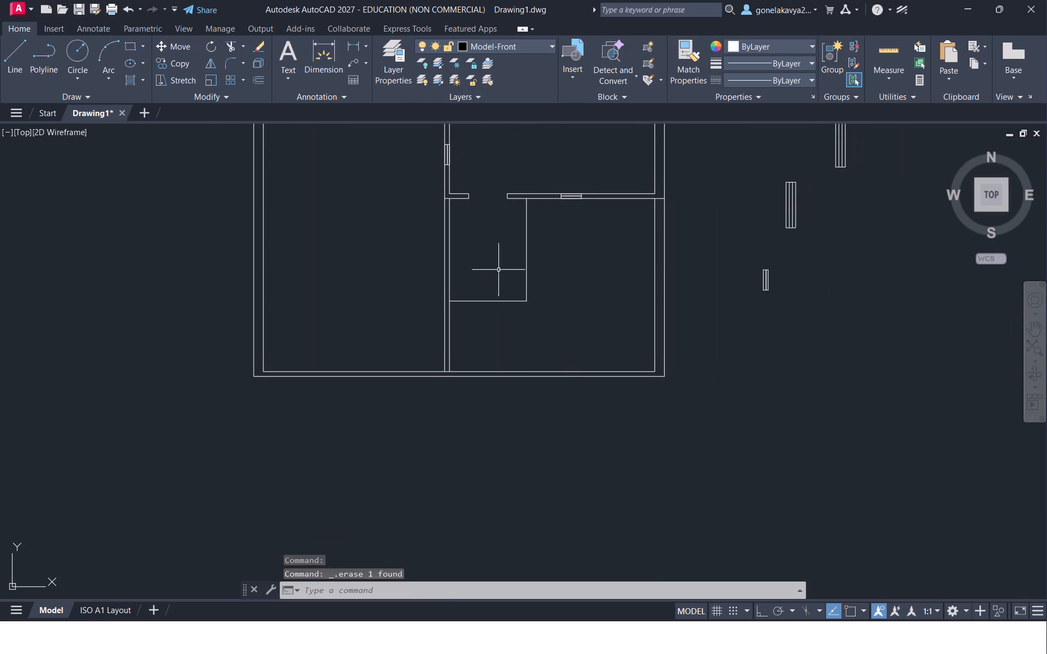
pyautogui.scroll(-1, 710, 251)
pyautogui.moveTo(712, 251); pyautogui.dragTo(536, 464, button='middle')
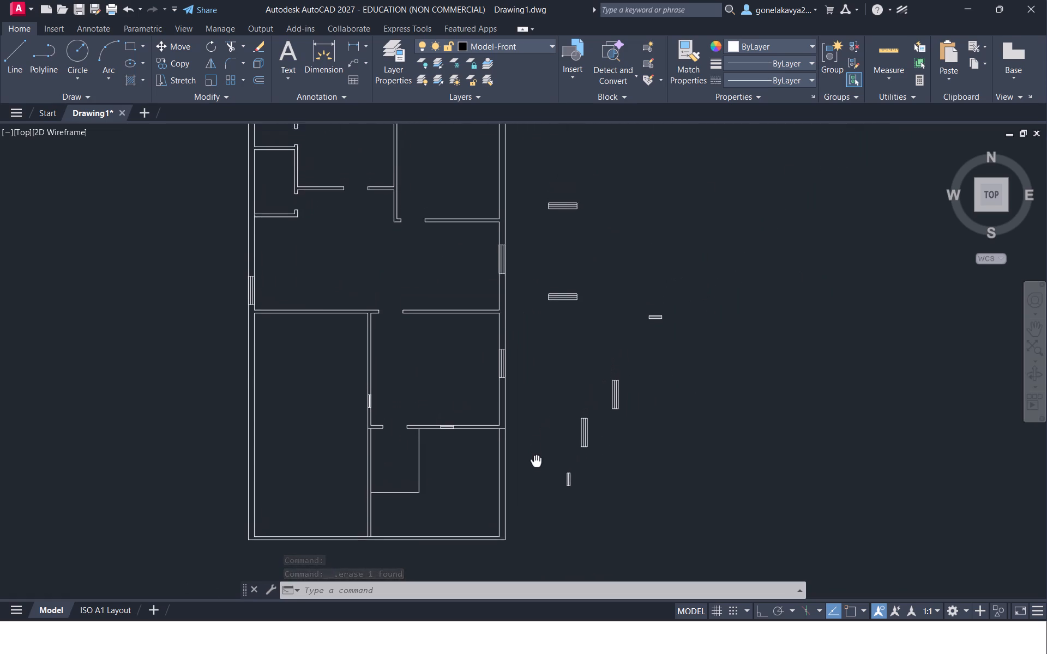
pyautogui.moveTo(536, 464); pyautogui.dragTo(532, 502, button='middle')
pyautogui.moveTo(565, 398); pyautogui.dragTo(600, 208)
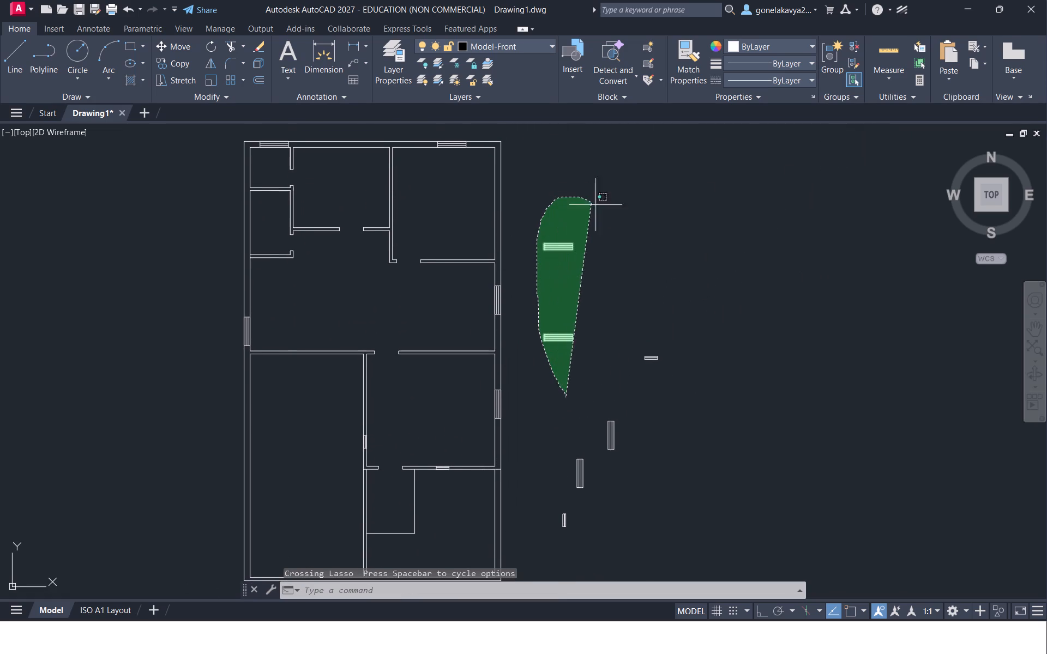
pyautogui.moveTo(600, 208); pyautogui.dragTo(544, 548)
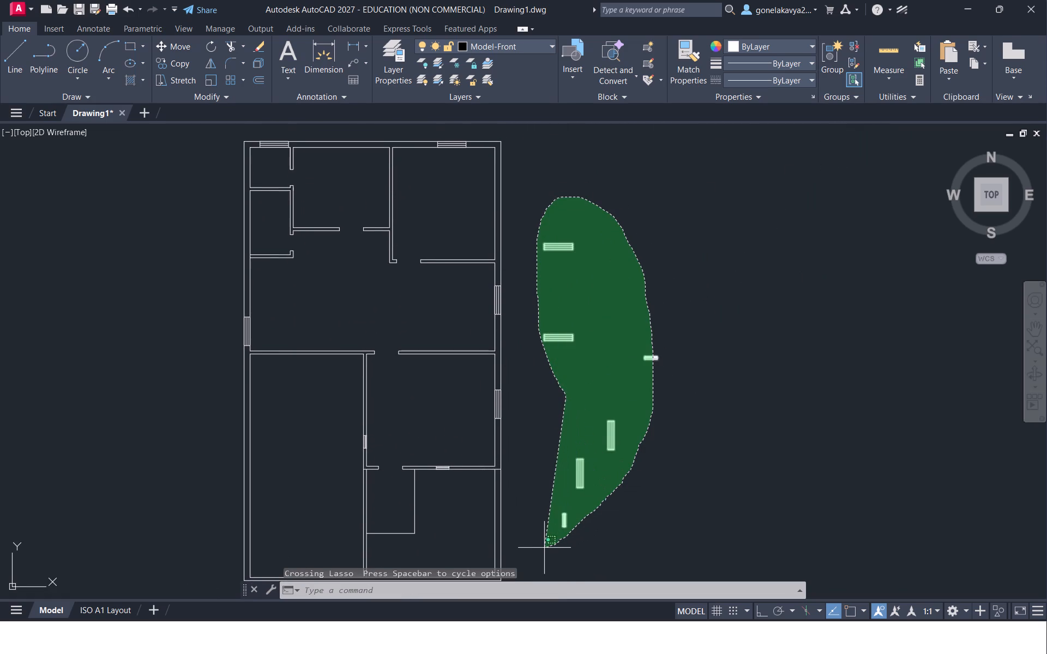
pyautogui.moveTo(544, 548); pyautogui.dragTo(599, 463)
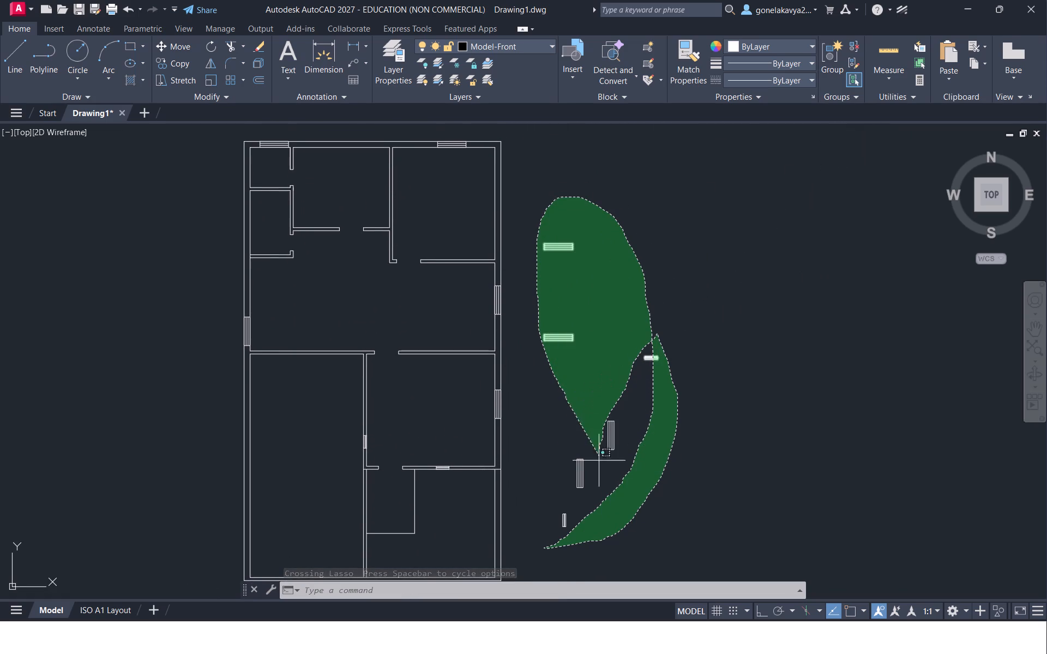
pyautogui.moveTo(599, 463); pyautogui.dragTo(618, 467)
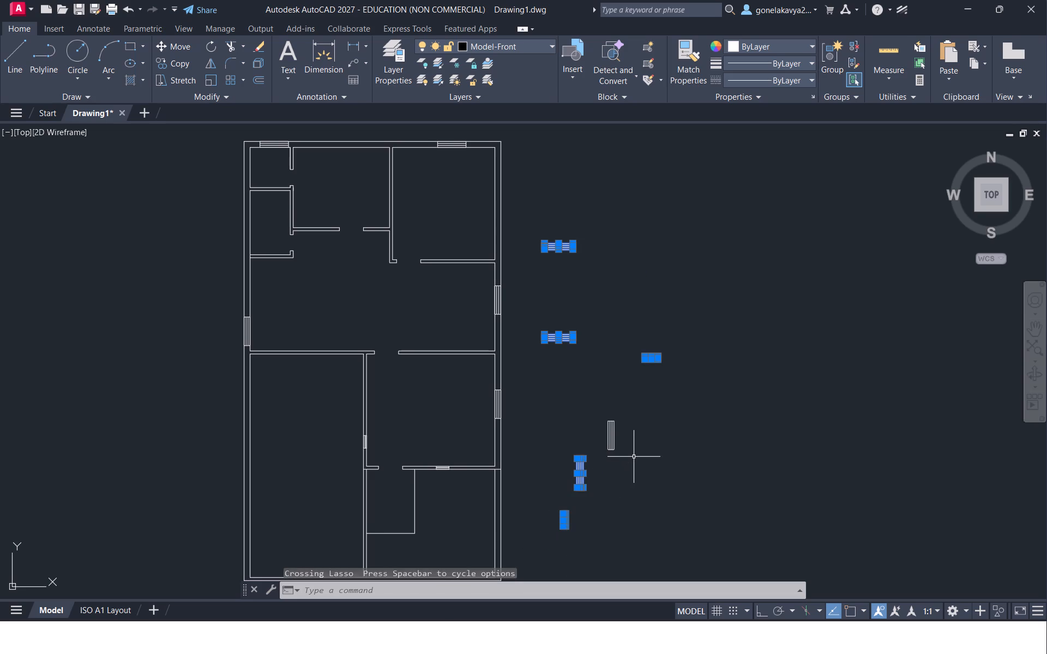
pyautogui.moveTo(633, 457); pyautogui.dragTo(645, 375)
pyautogui.rightClick(651, 372)
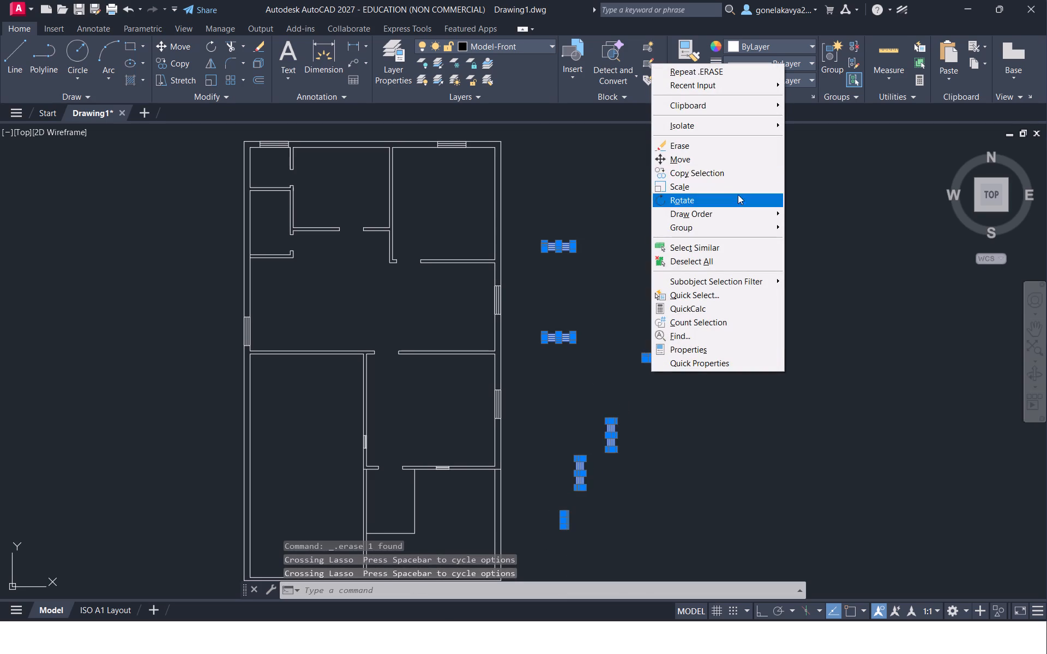
pyautogui.click(738, 157)
pyautogui.click(647, 388)
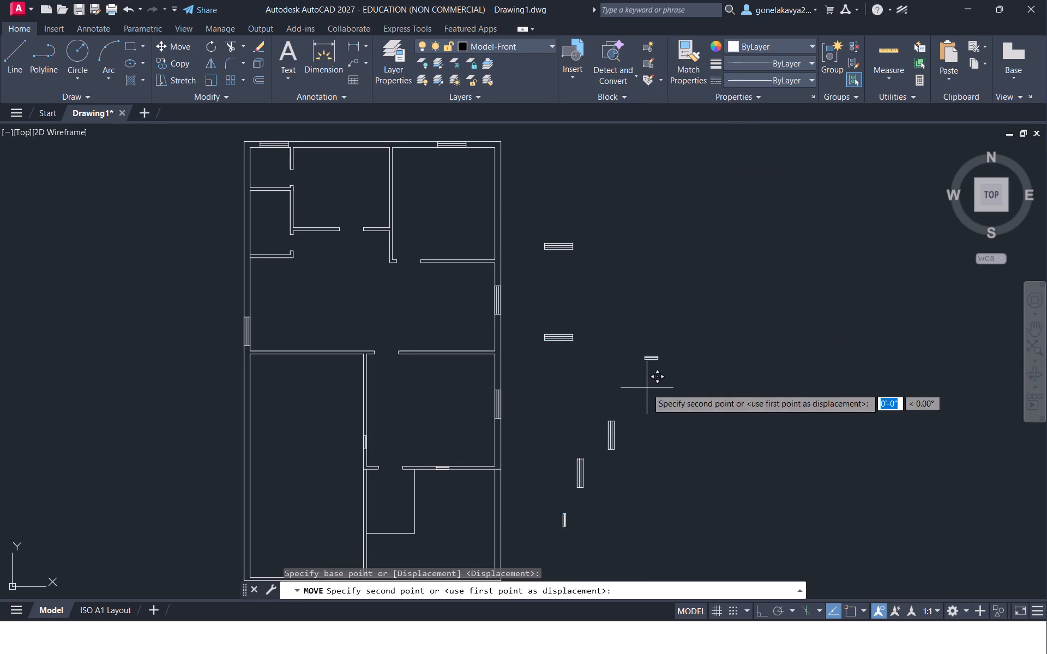
pyautogui.click(169, 367)
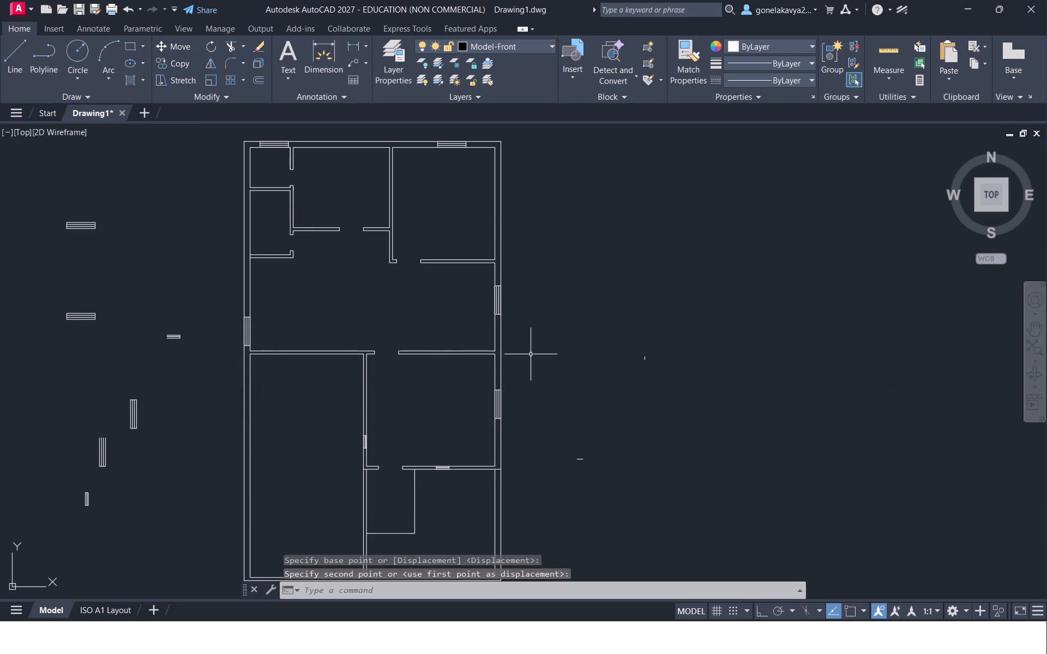
pyautogui.press('Escape')
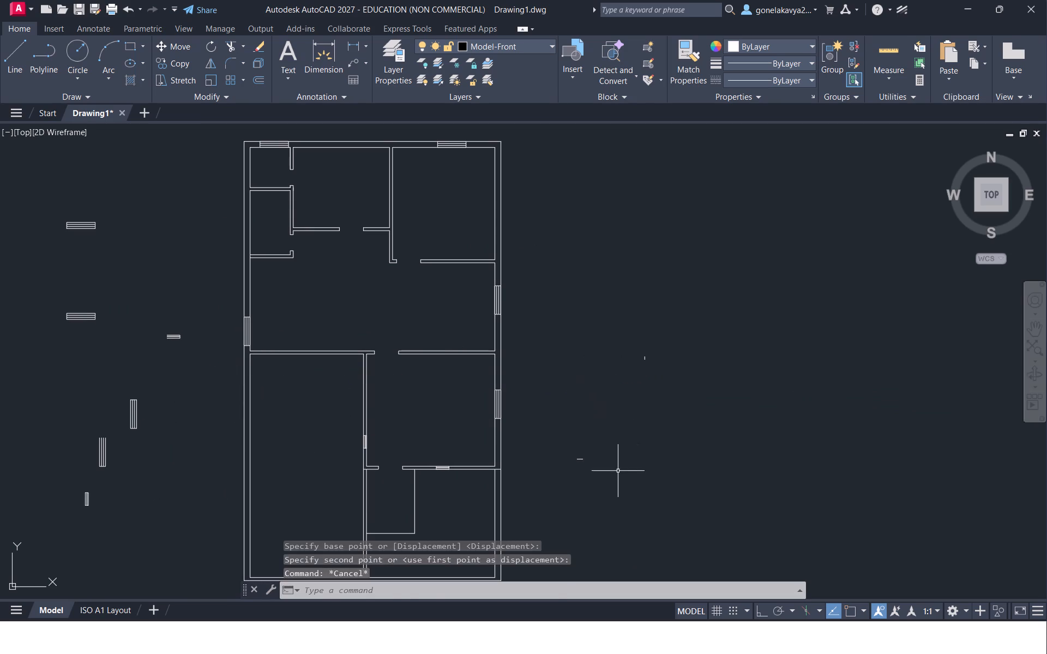
# Erase the two stray line fragments left behind to the right of the plan.
pyautogui.moveTo(618, 471); pyautogui.dragTo(649, 239)
pyautogui.moveTo(664, 270); pyautogui.dragTo(663, 296)
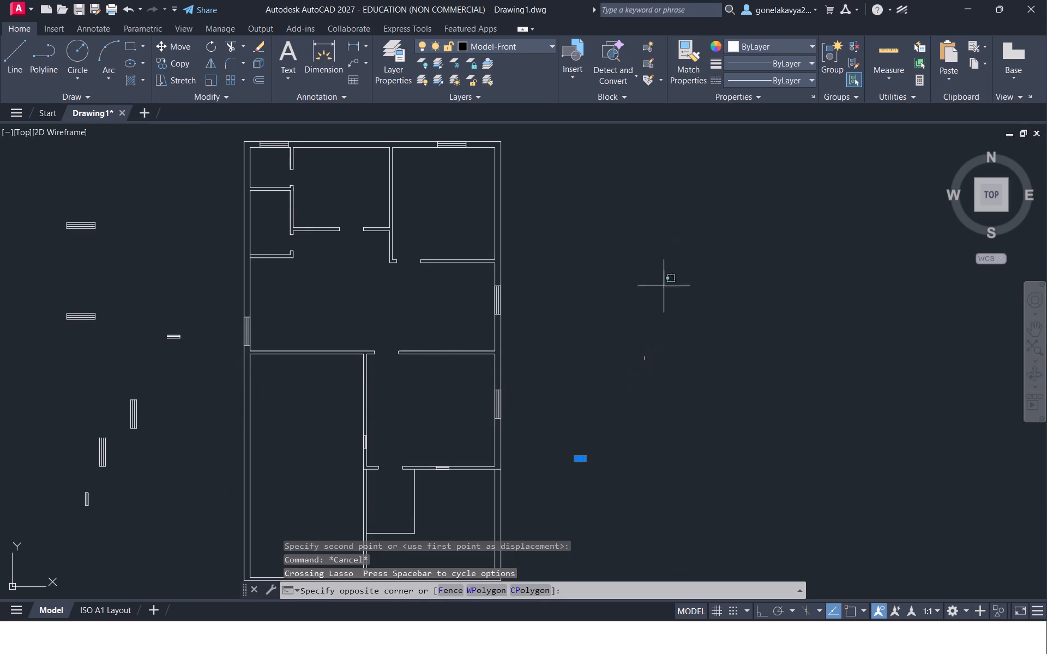
pyautogui.moveTo(663, 296); pyautogui.dragTo(573, 440)
pyautogui.press('Delete')
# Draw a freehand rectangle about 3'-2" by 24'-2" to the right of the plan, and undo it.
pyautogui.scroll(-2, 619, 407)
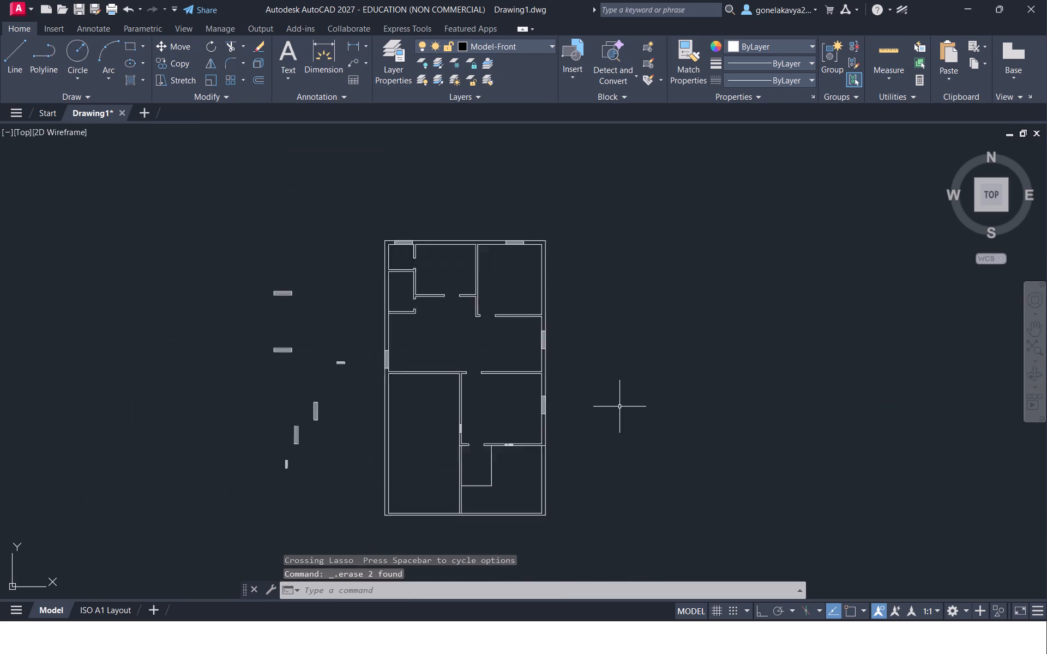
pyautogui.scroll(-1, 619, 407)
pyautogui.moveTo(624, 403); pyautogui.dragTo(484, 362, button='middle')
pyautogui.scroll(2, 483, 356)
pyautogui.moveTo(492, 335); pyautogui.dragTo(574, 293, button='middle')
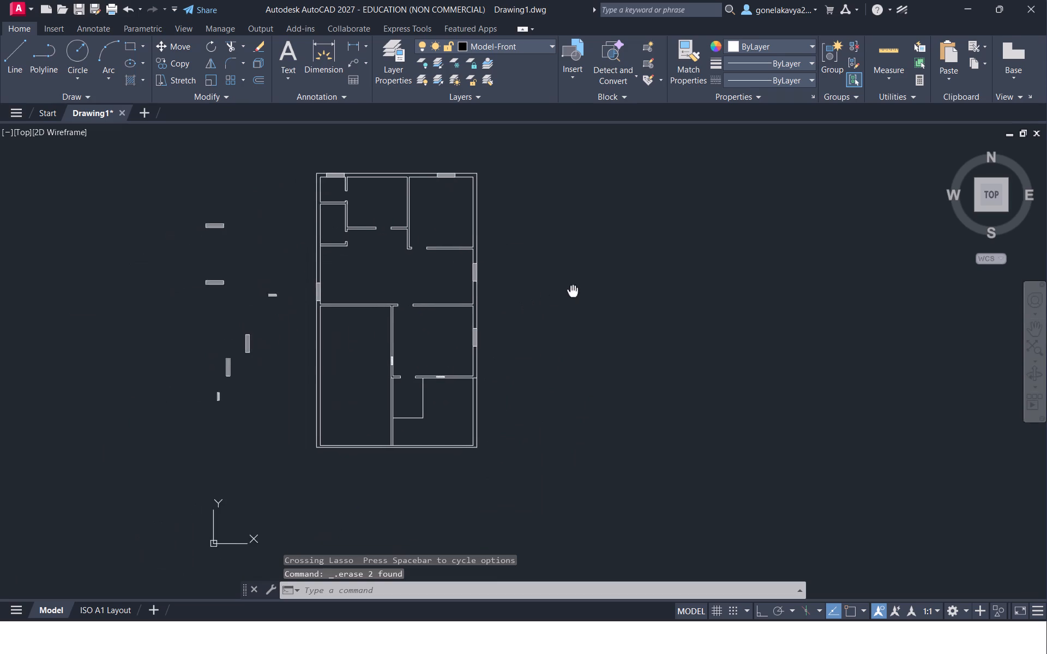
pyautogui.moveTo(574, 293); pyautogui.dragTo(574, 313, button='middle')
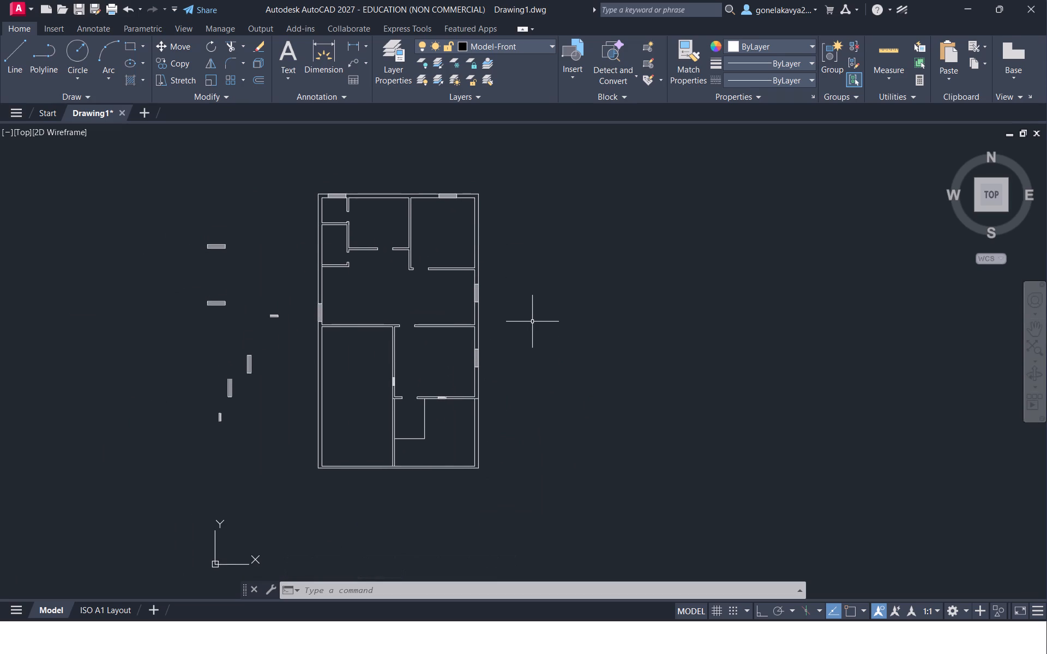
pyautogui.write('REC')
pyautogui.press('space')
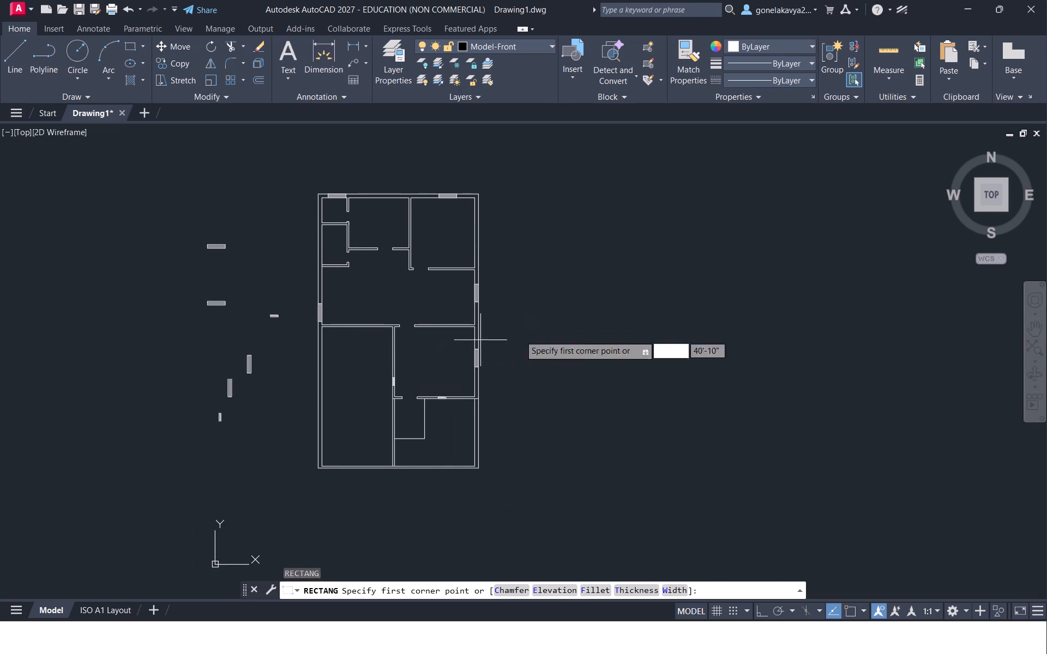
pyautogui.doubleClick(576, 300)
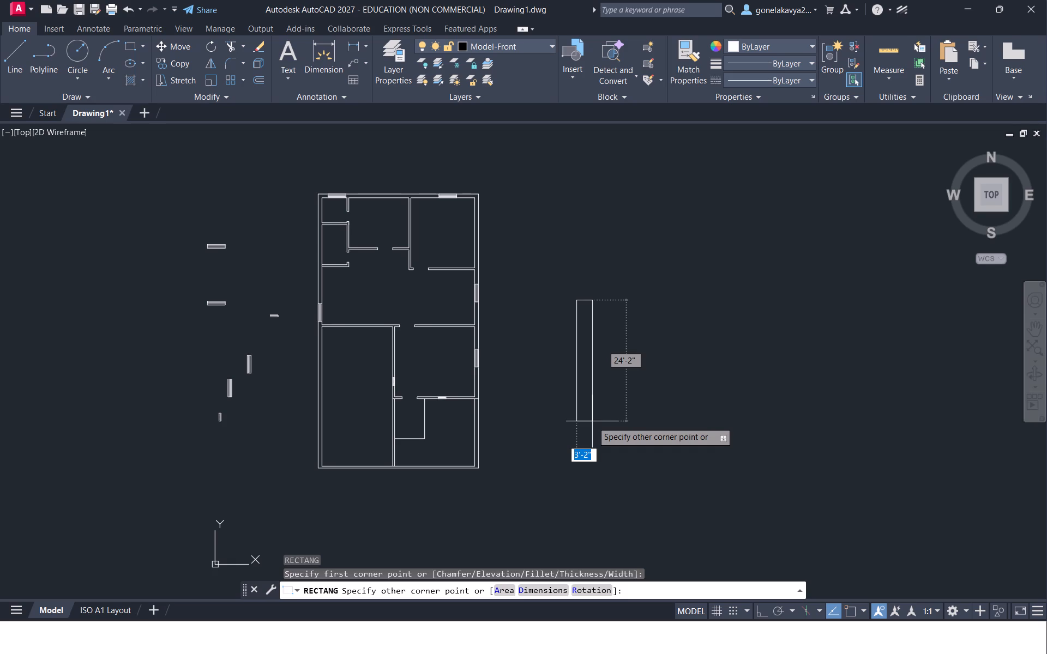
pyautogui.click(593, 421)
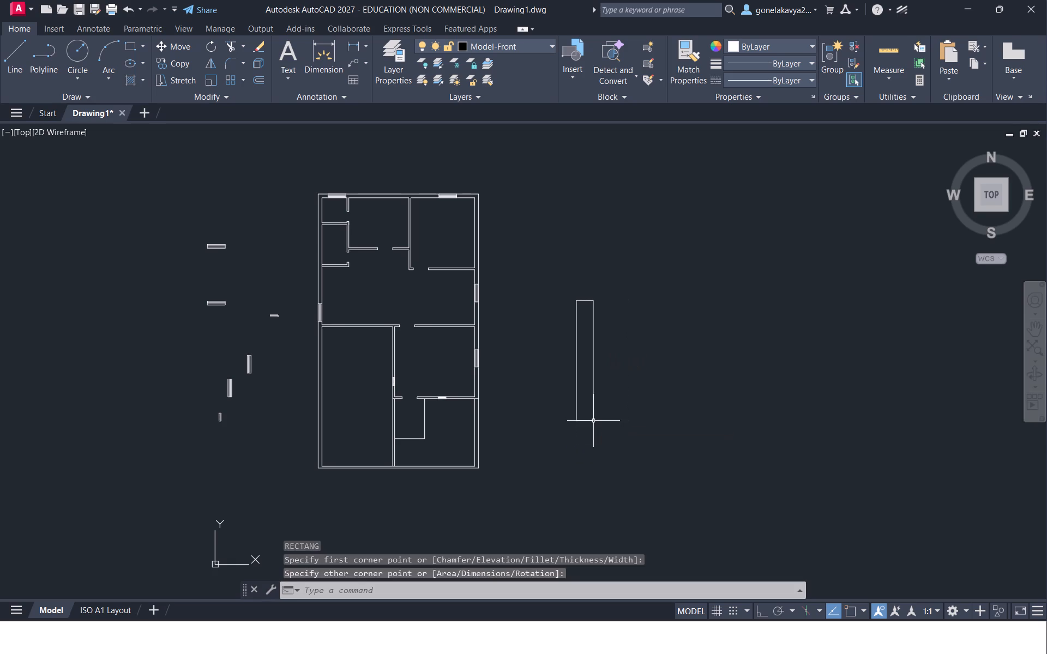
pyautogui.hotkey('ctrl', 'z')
# Draw a rectangle 3'3" wide and about 32'-5" tall in the empty area to the right of the plan.
pyautogui.write('REC')
pyautogui.press('space')
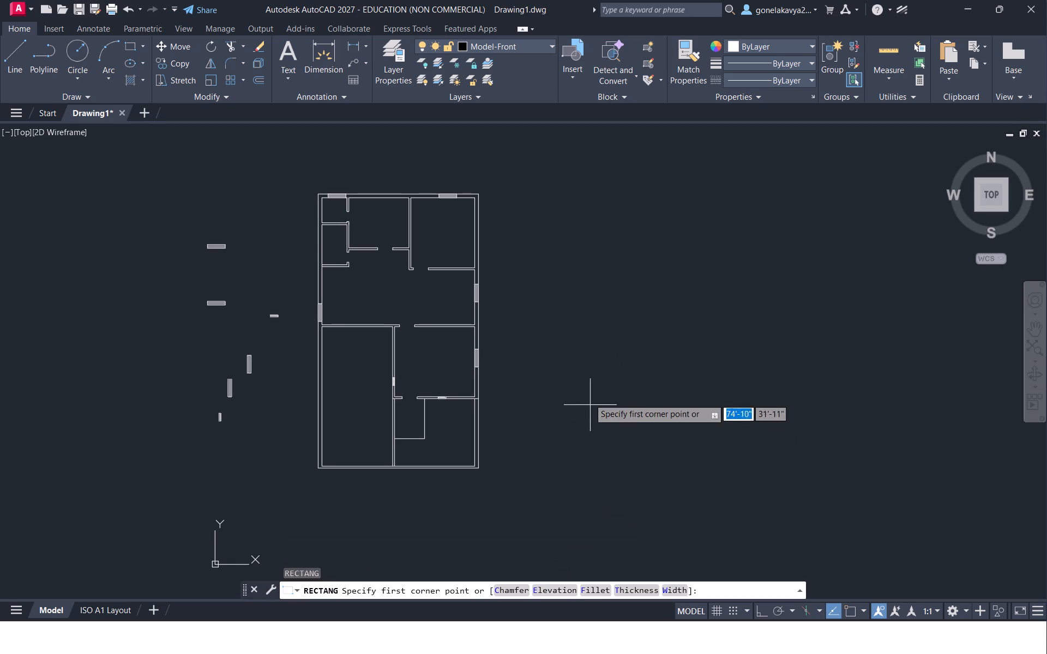
pyautogui.click(543, 296)
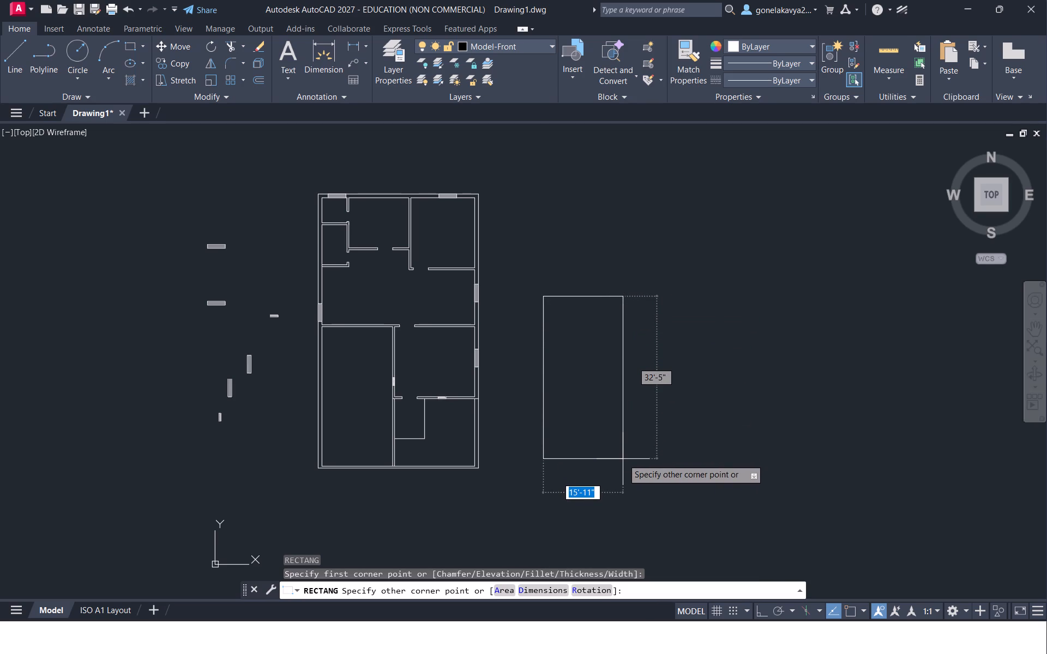
pyautogui.write('3\'3"')
pyautogui.press('Return')
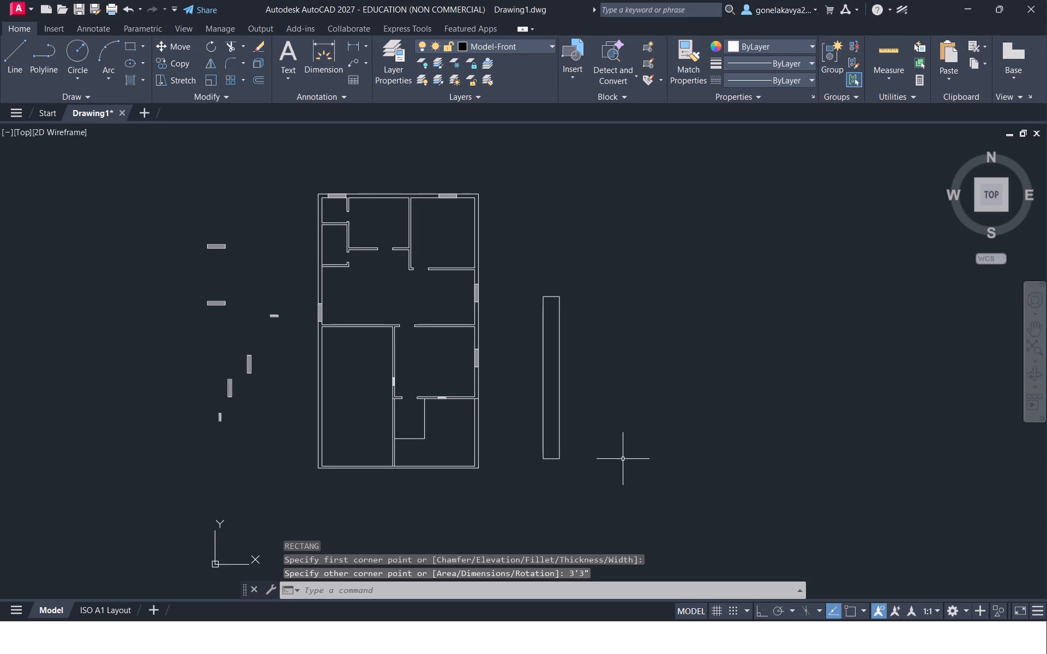
# Erase the tall 3'3" wide rectangle standing to the right of the plan.
pyautogui.scroll(-3, 623, 459)
pyautogui.scroll(3, 577, 435)
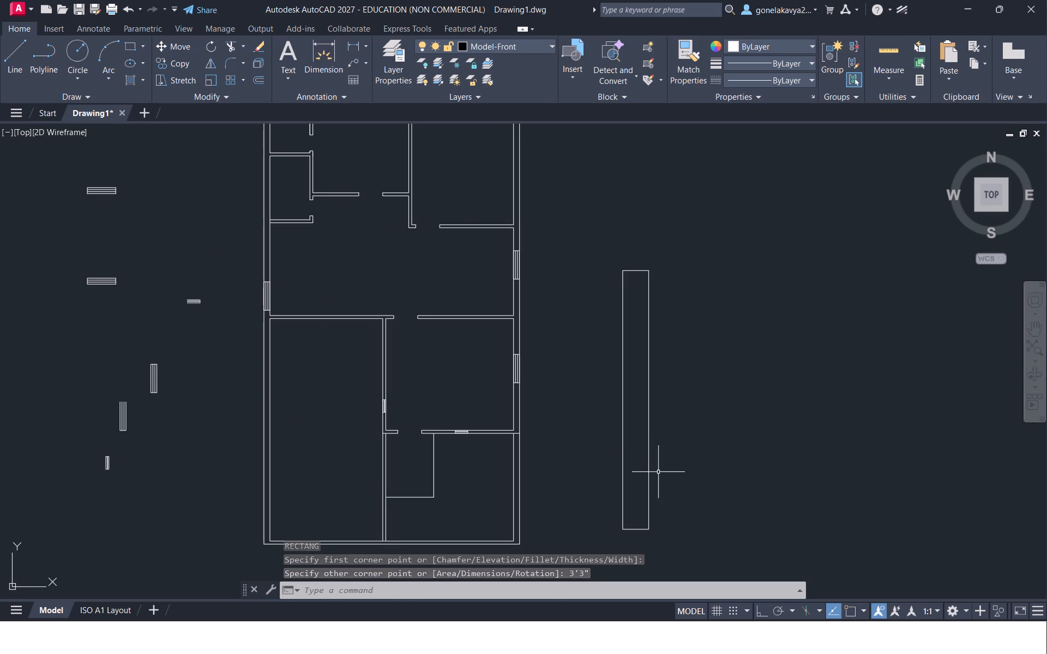
pyautogui.moveTo(665, 482); pyautogui.dragTo(688, 314)
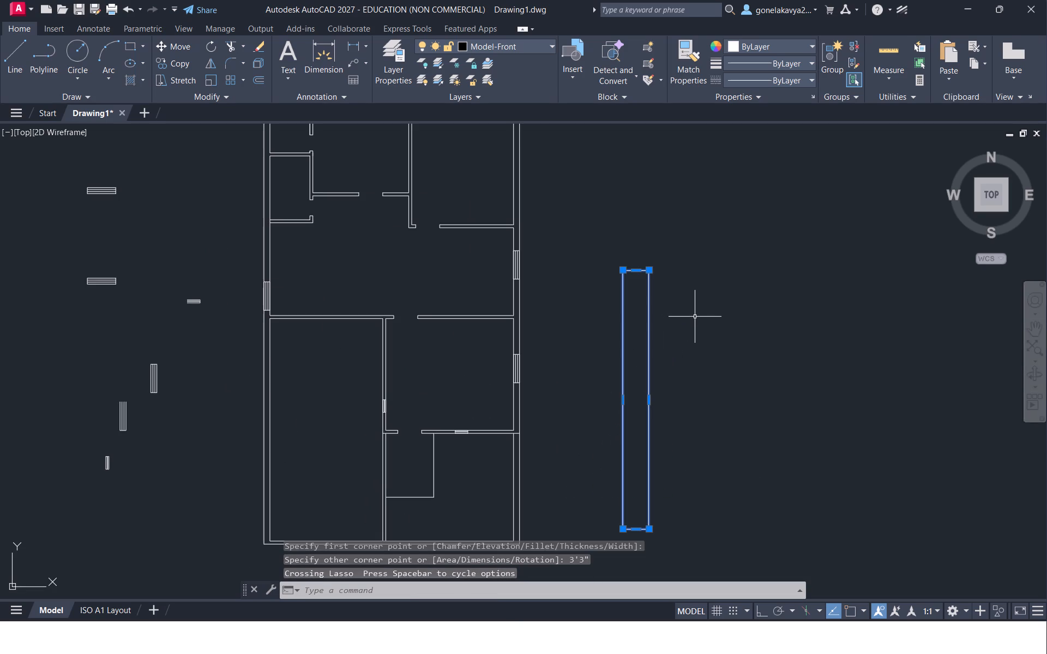
pyautogui.press('BackSpace')
pyautogui.press('Delete')
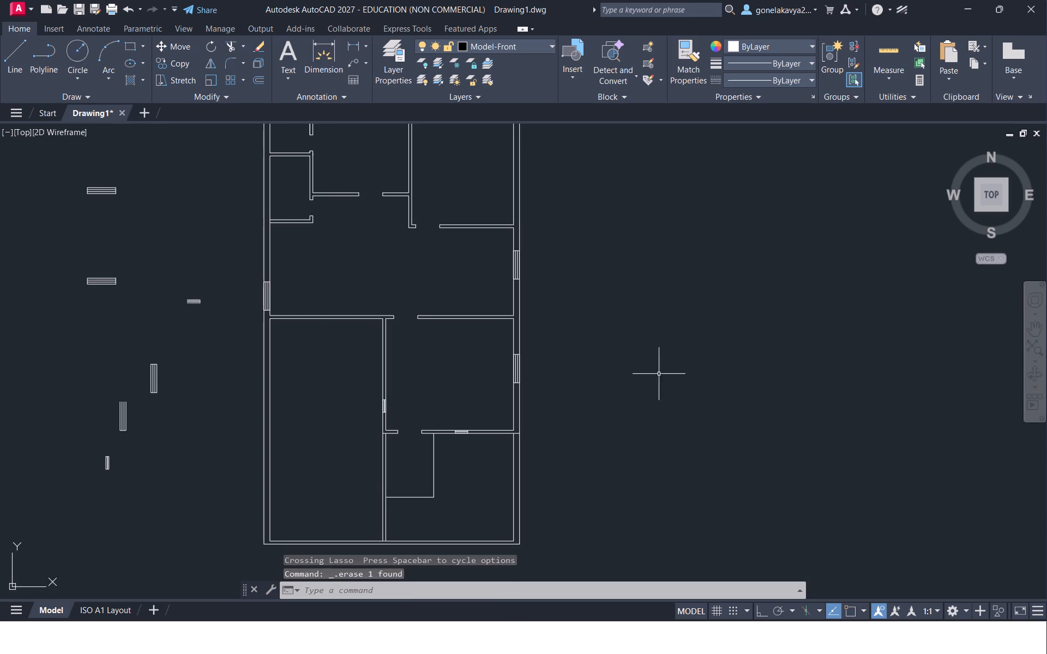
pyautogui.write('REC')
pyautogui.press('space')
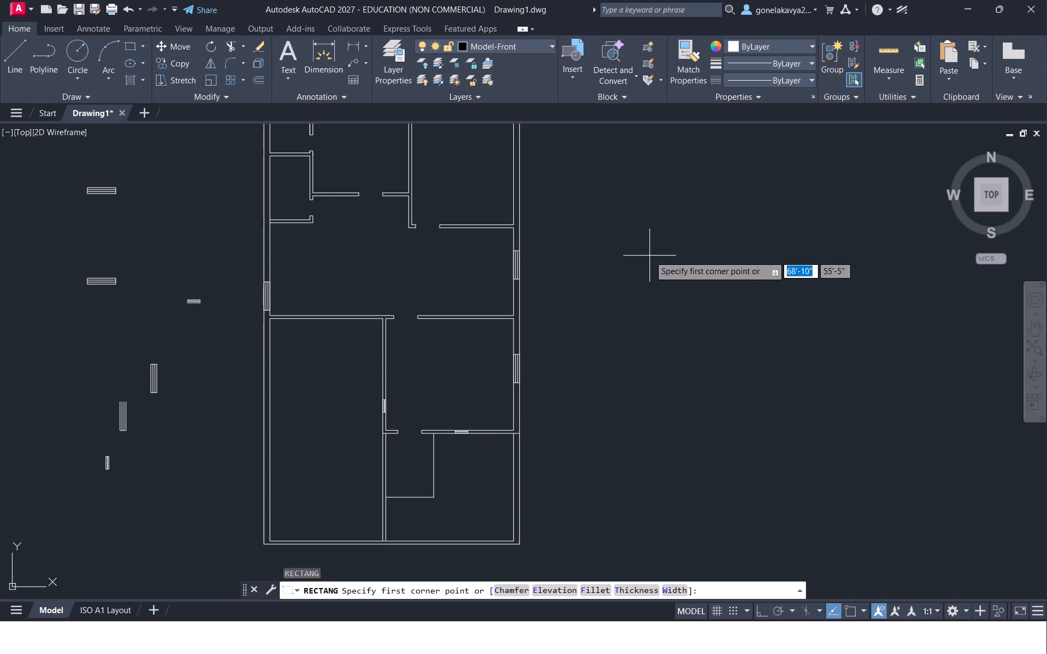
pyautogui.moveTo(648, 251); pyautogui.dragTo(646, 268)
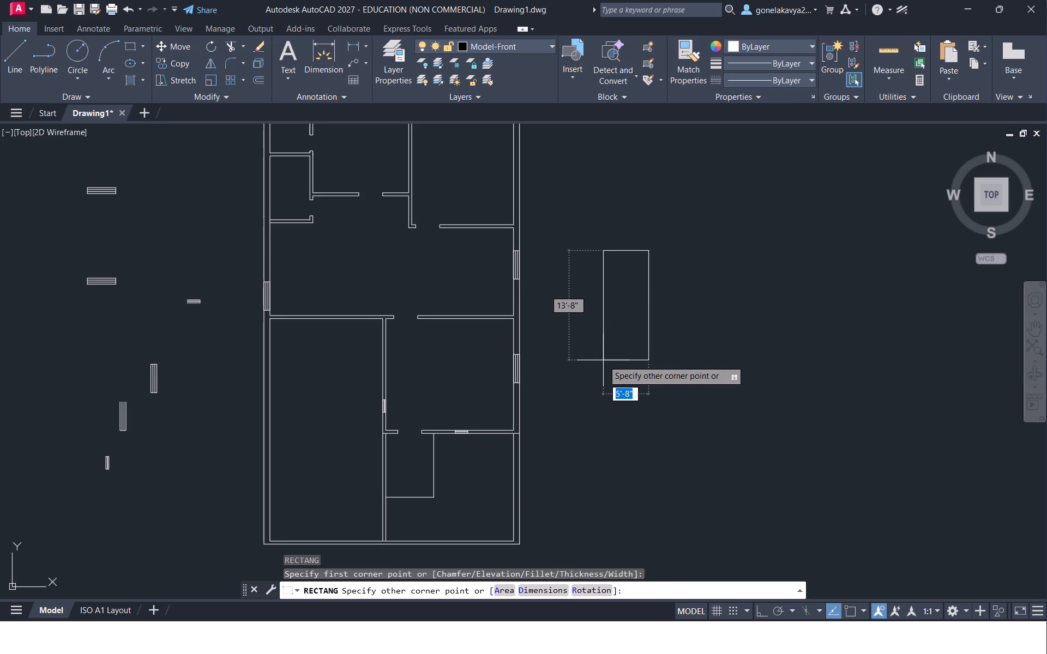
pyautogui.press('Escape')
# Draw a door leaf rectangle about 3" by 3' rising from the left jamb of the upper-right room's door opening.
pyautogui.moveTo(556, 359); pyautogui.dragTo(814, 506, button='middle')
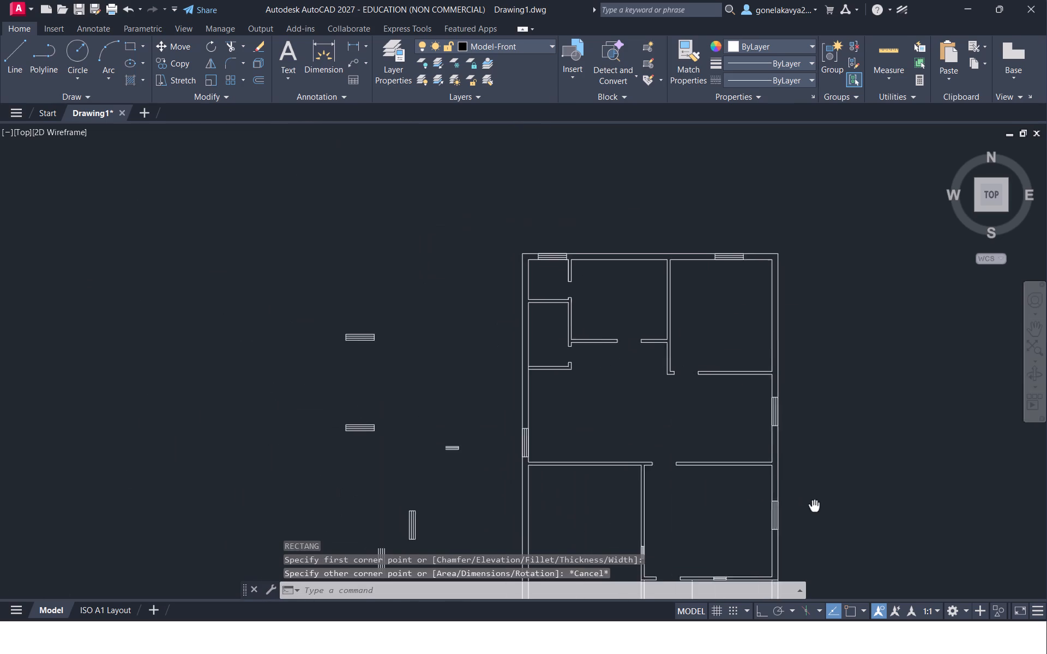
pyautogui.moveTo(814, 506); pyautogui.dragTo(814, 496, button='middle')
pyautogui.scroll(3, 682, 400)
pyautogui.moveTo(688, 396); pyautogui.dragTo(536, 514, button='middle')
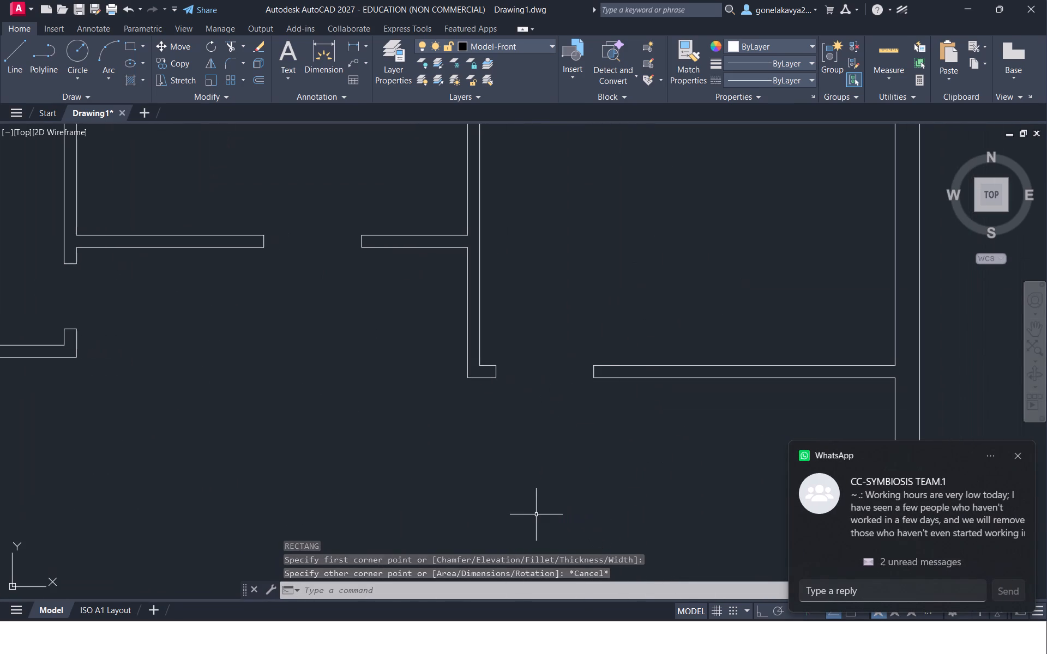
pyautogui.write('REC')
pyautogui.press('space')
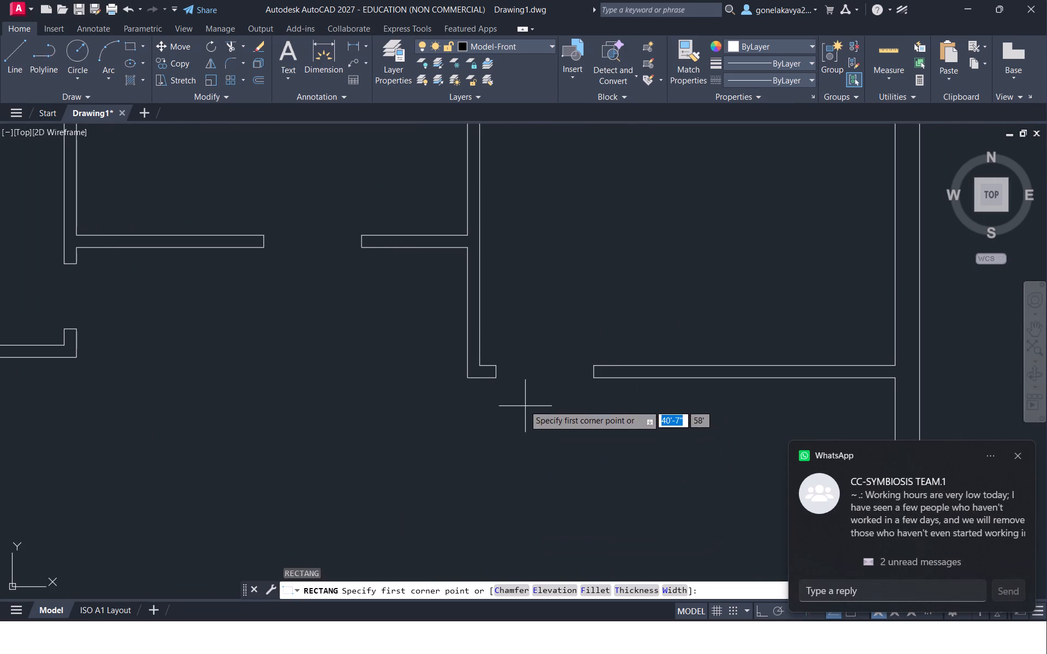
pyautogui.click(495, 366)
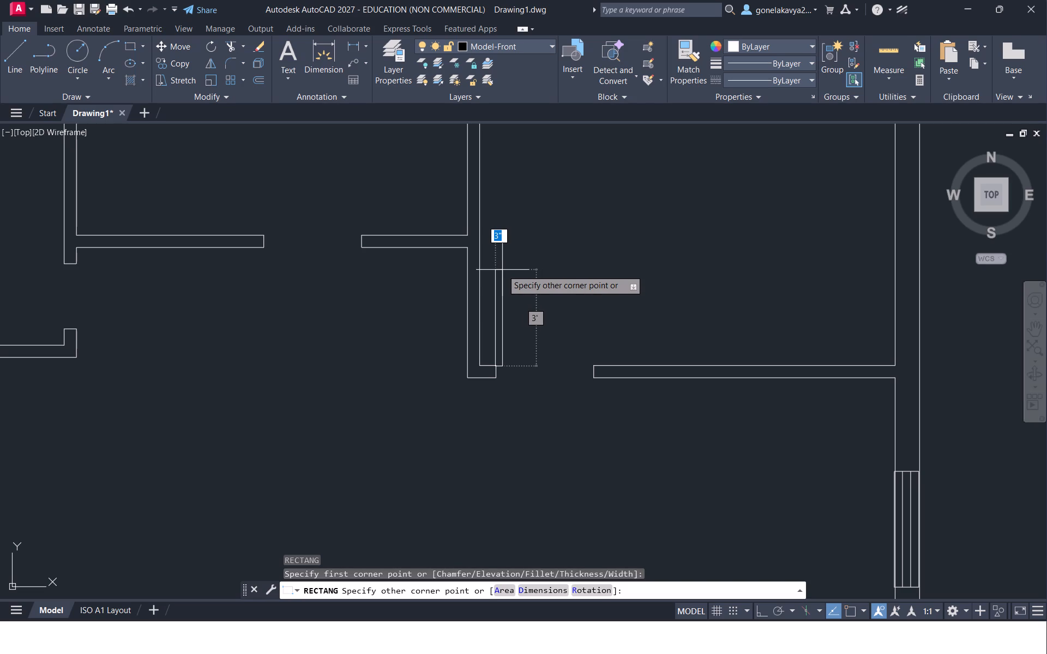
pyautogui.click(503, 270)
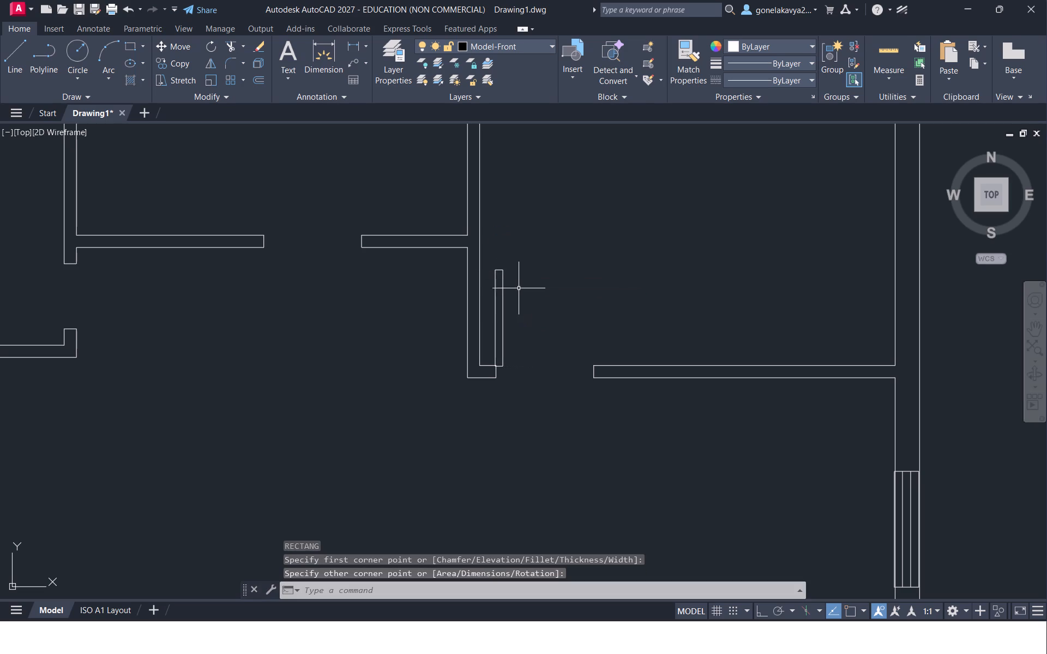
# Draw the door swing as a three-point arc from the leaf's top-left corner through its top-right corner to the opposite jamb.
pyautogui.press('r')
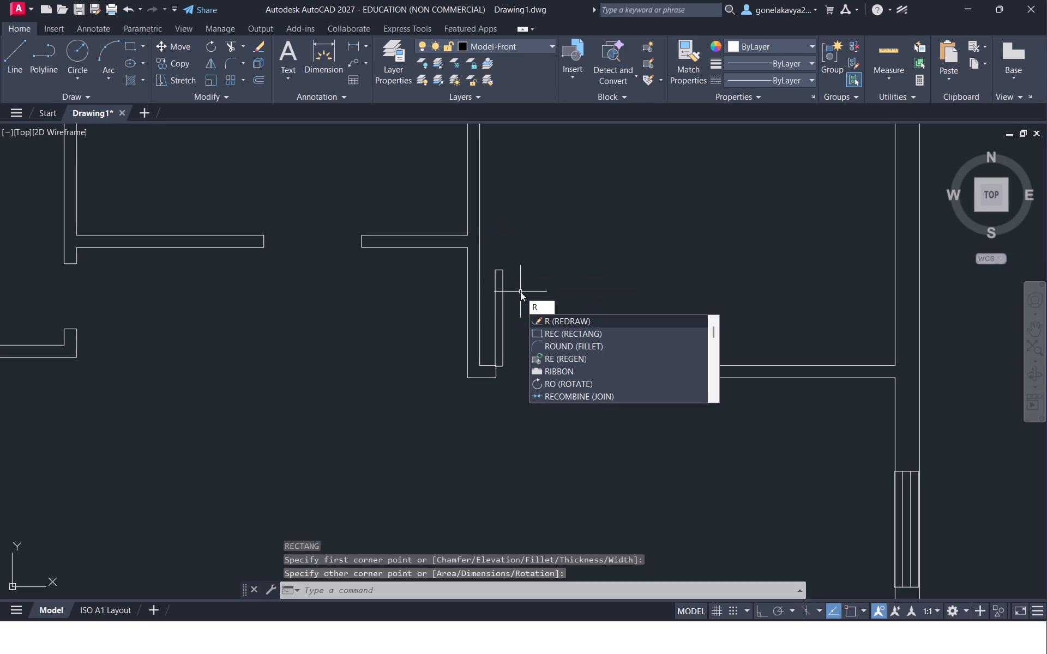
pyautogui.press('BackSpace')
pyautogui.write('ARC')
pyautogui.press('space')
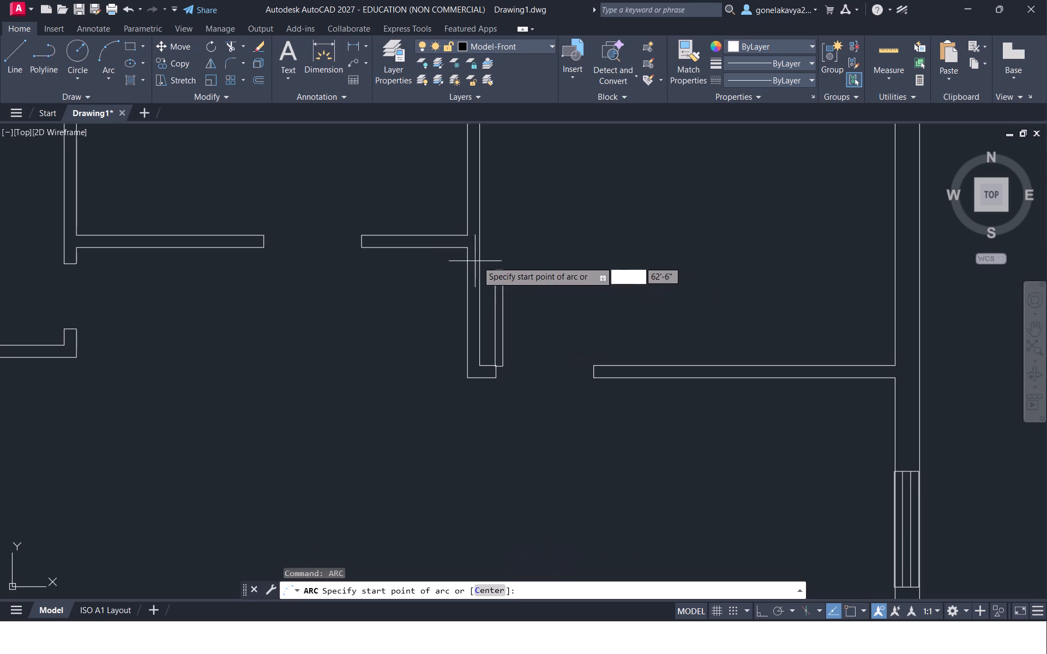
pyautogui.keyDown('ctrl'); pyautogui.scroll(2, 493, 271); pyautogui.keyUp('ctrl')
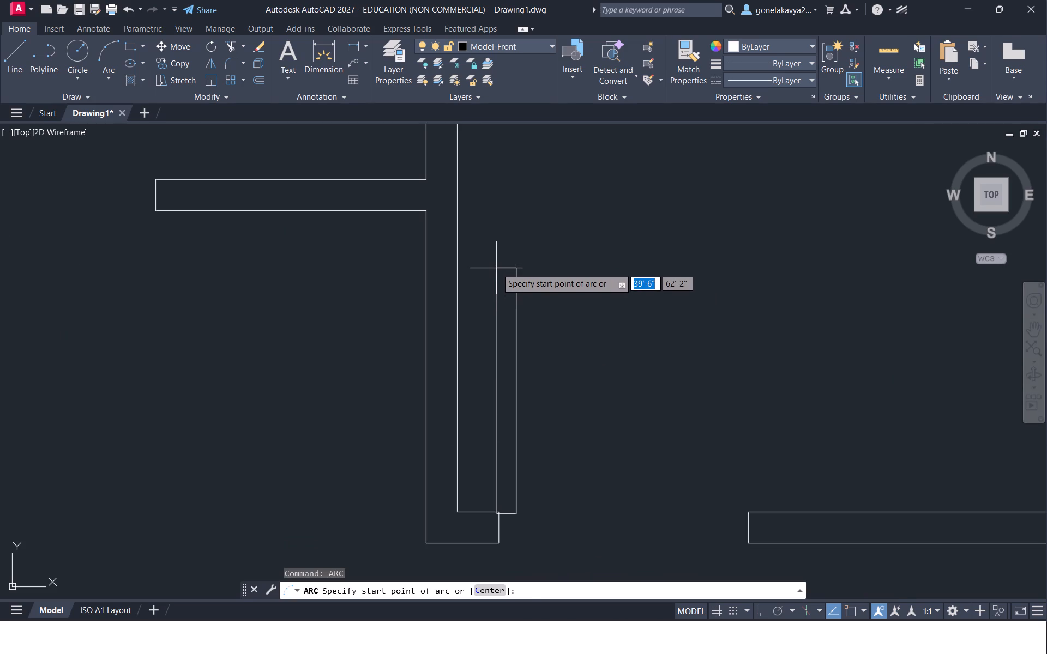
pyautogui.click(497, 267)
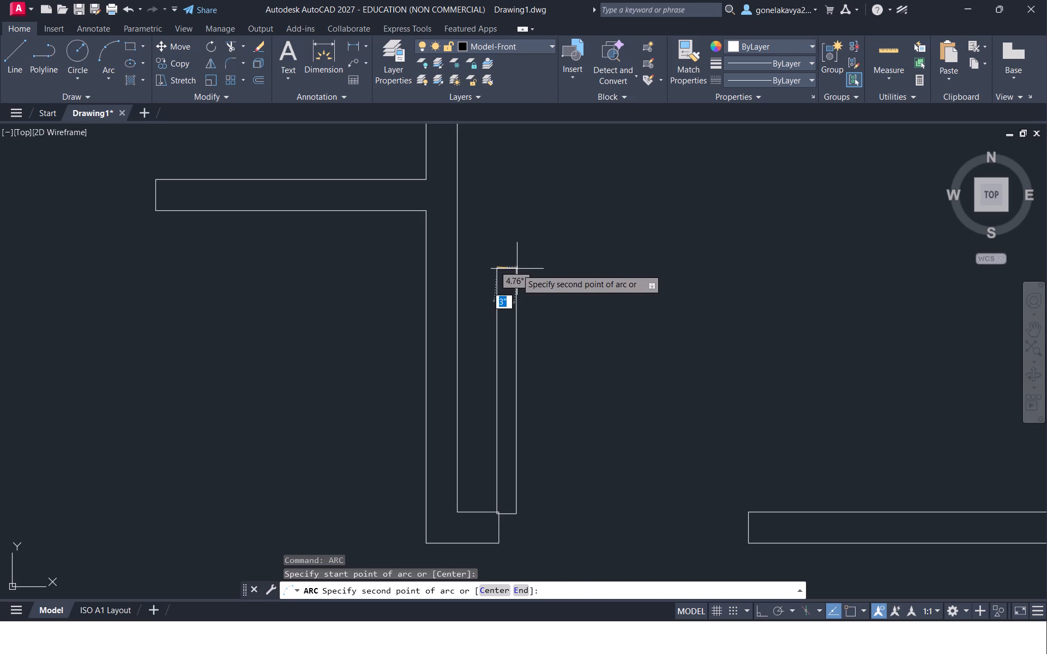
pyautogui.click(516, 268)
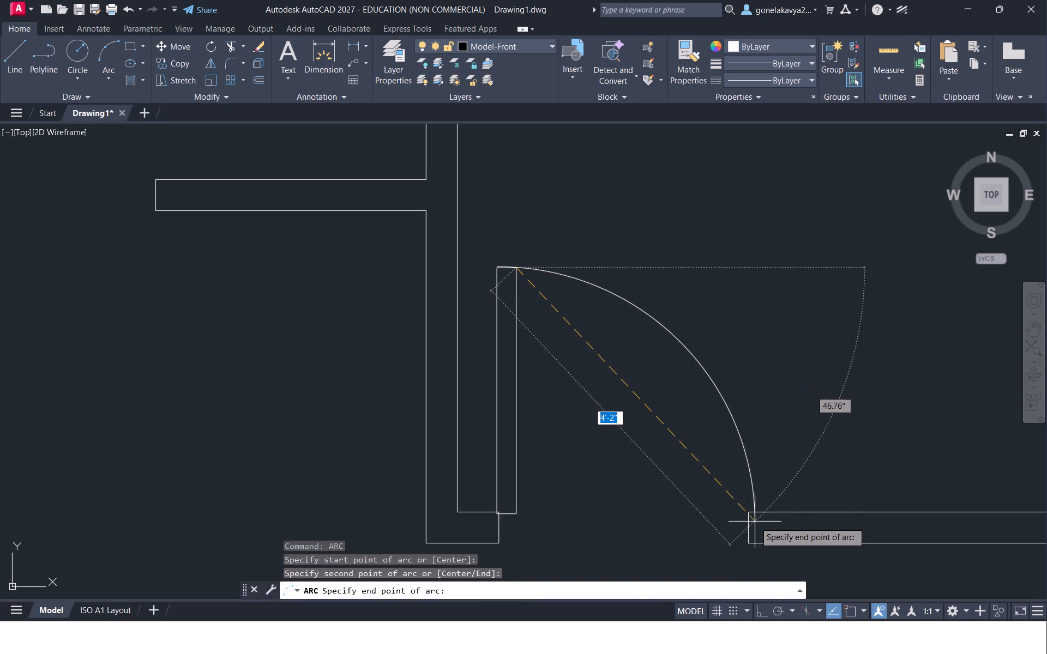
pyautogui.click(748, 523)
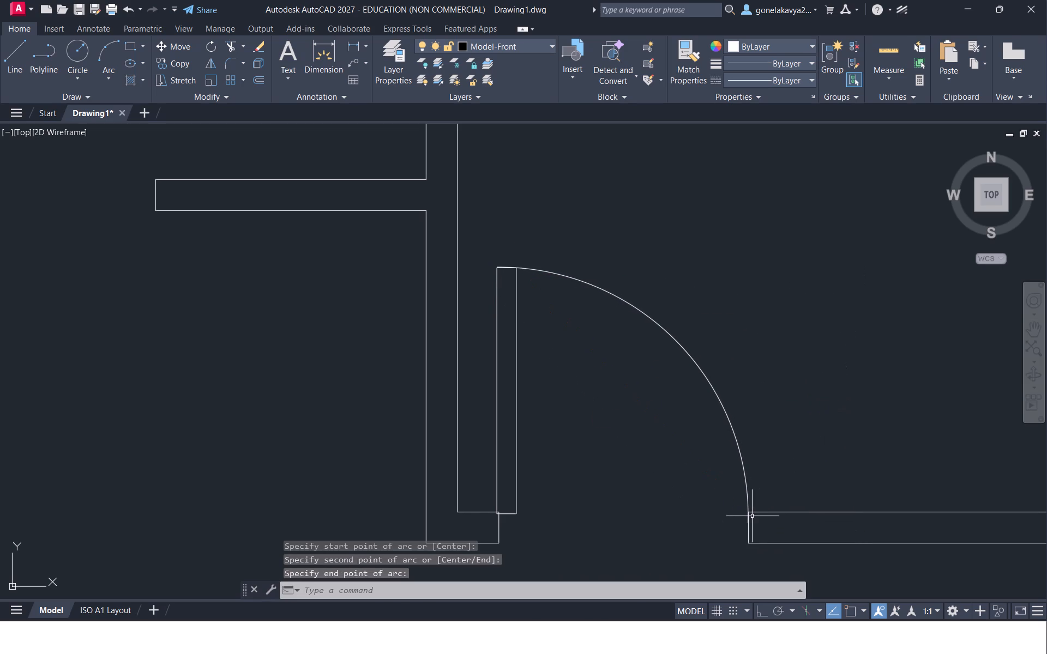
pyautogui.press('Escape')
# Copy the door leaf and its swing arc twice into the empty area right of the plan, using the arc's jamb end as base point.
pyautogui.click(746, 485)
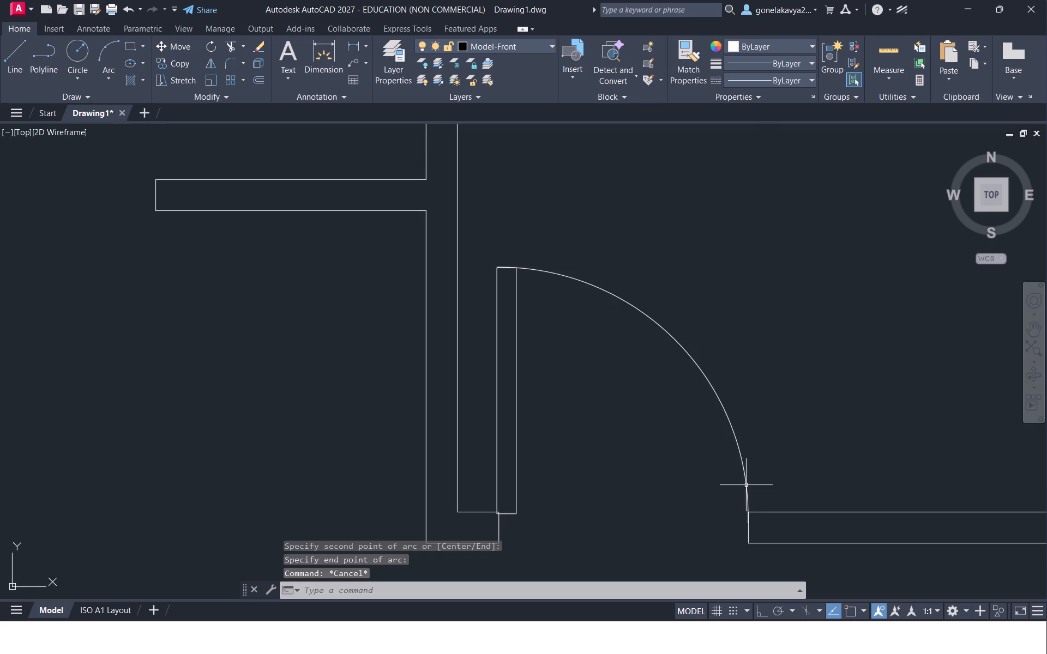
pyautogui.click(518, 467)
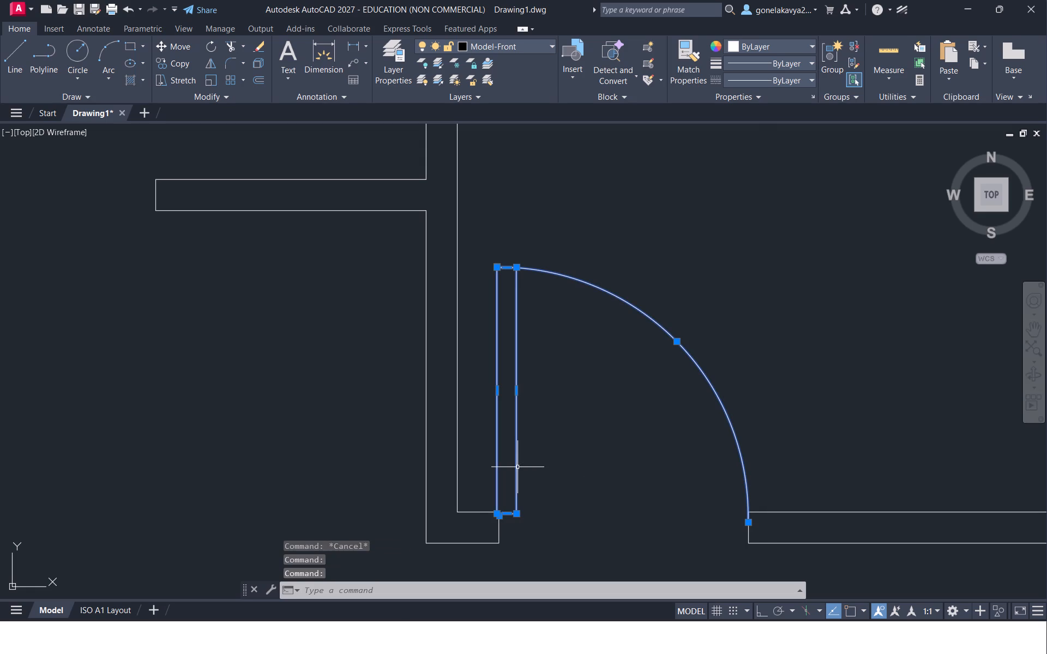
pyautogui.rightClick(518, 467)
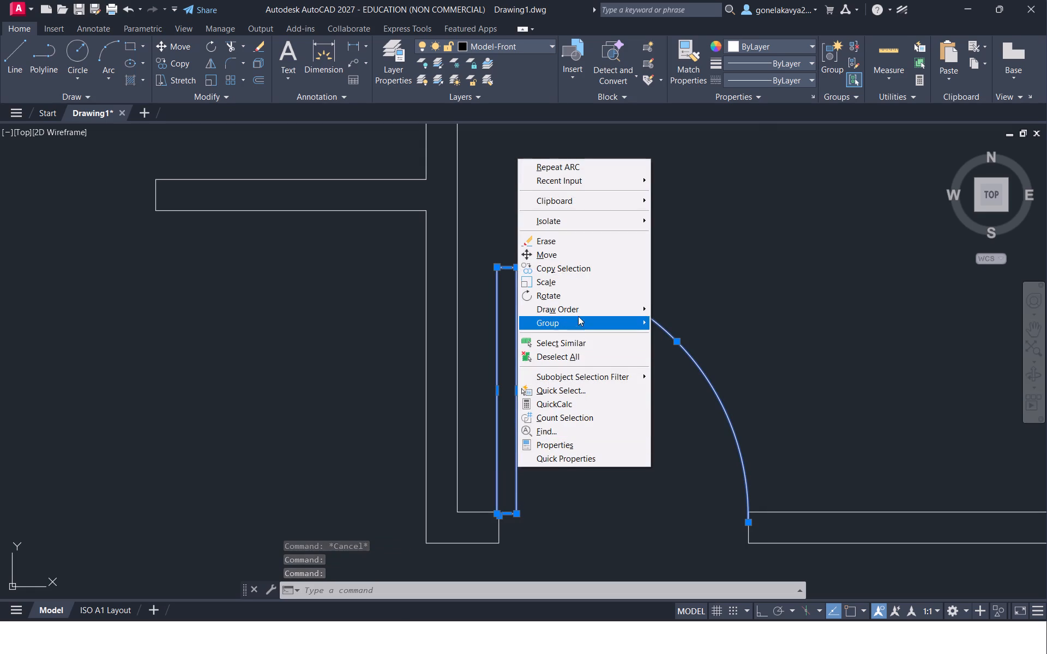
pyautogui.click(581, 272)
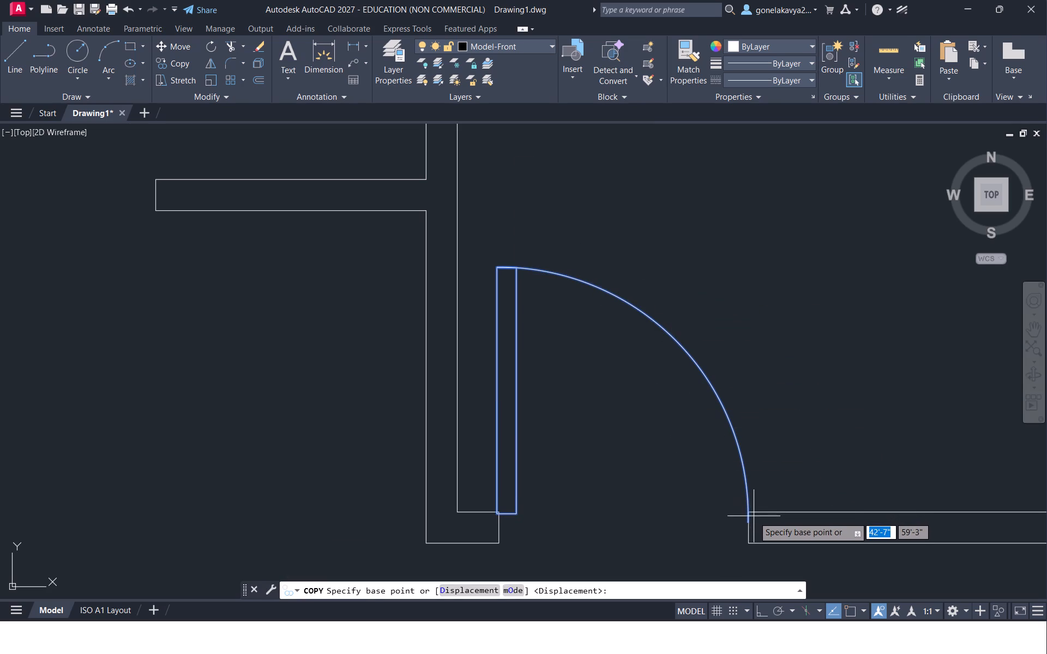
pyautogui.click(749, 518)
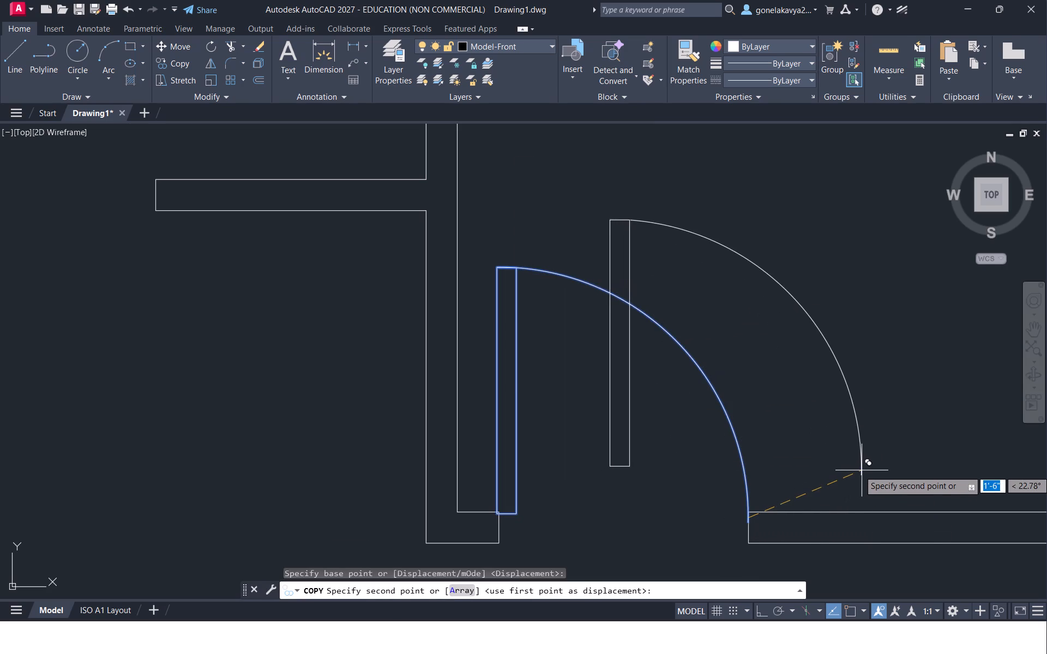
pyautogui.keyDown('ctrl'); pyautogui.scroll(-5, 862, 470); pyautogui.keyUp('ctrl')
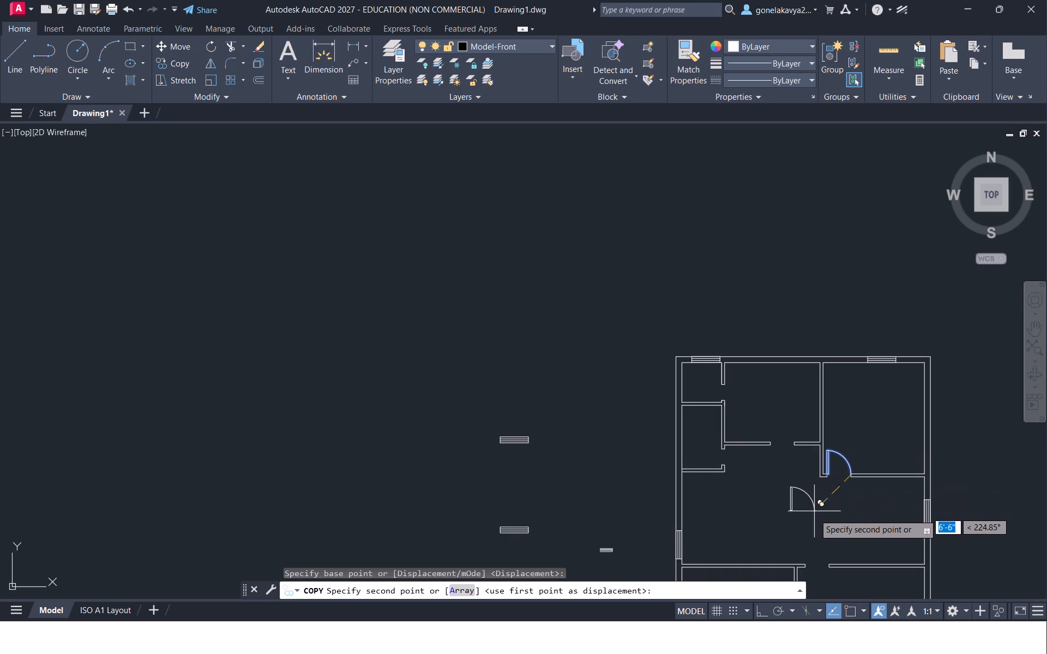
pyautogui.scroll(1, 816, 516)
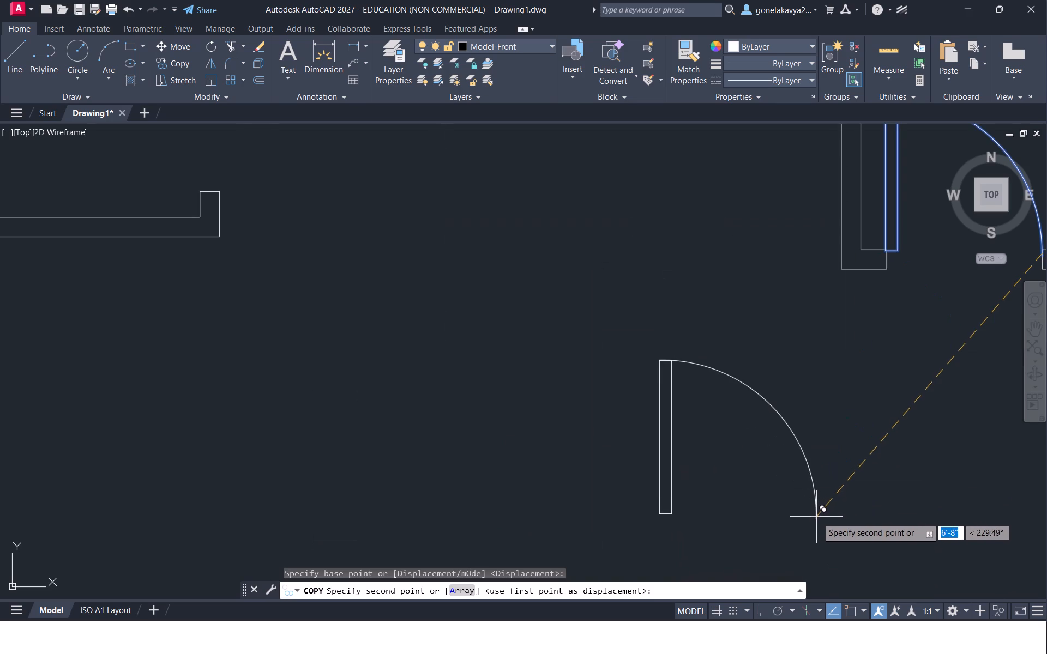
pyautogui.keyDown('ctrl'); pyautogui.scroll(-4, 817, 518); pyautogui.keyUp('ctrl')
pyautogui.hscroll(-1, 817, 518)
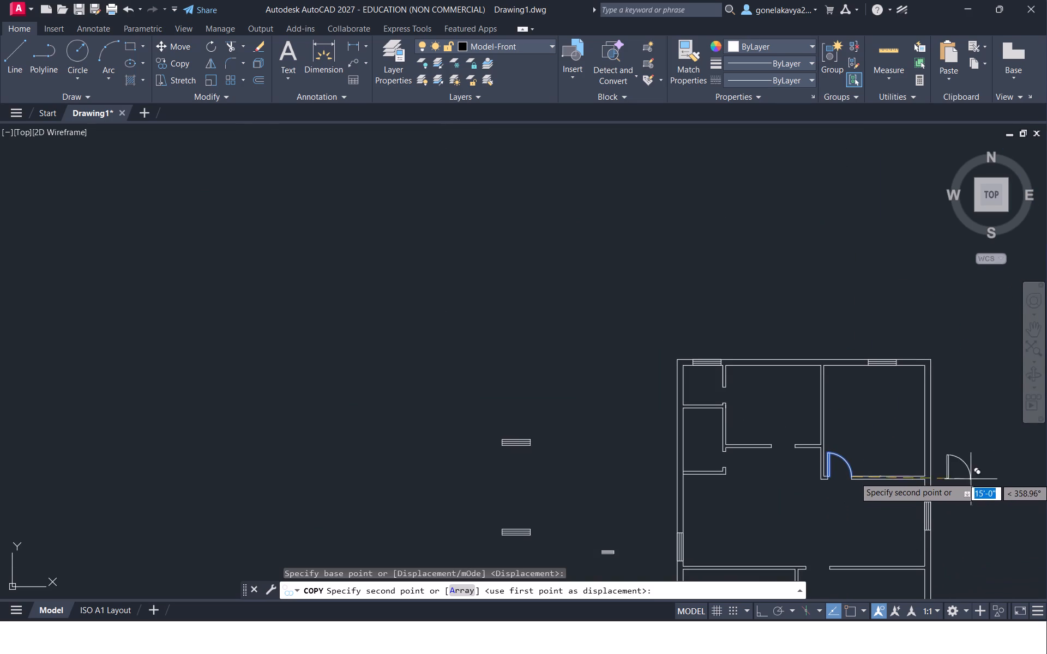
pyautogui.click(993, 473)
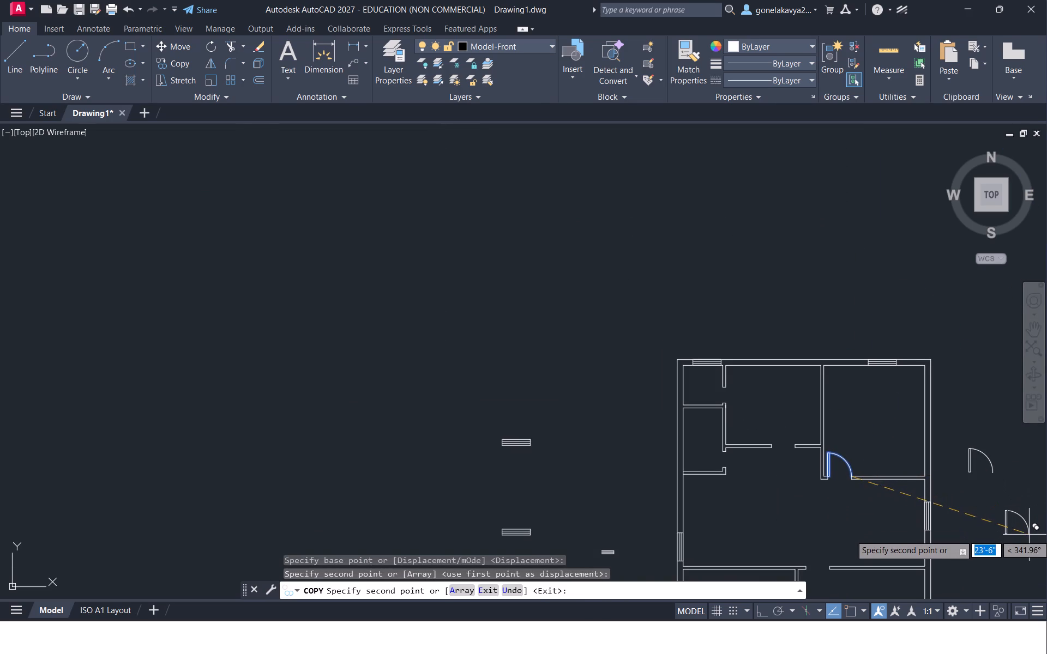
pyautogui.click(1030, 556)
pyautogui.press('Escape')
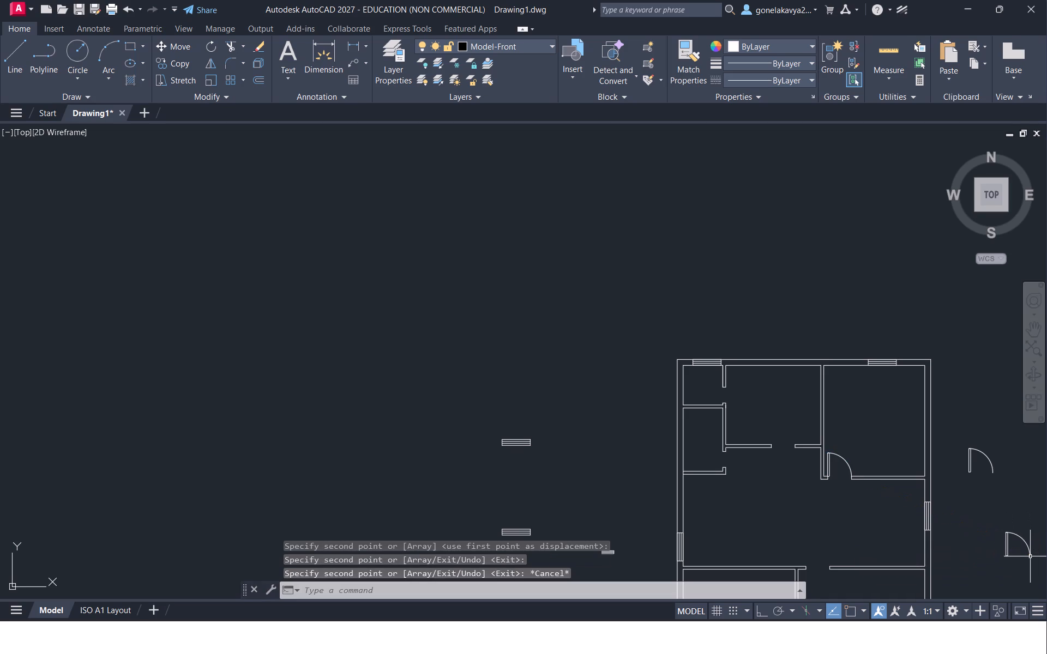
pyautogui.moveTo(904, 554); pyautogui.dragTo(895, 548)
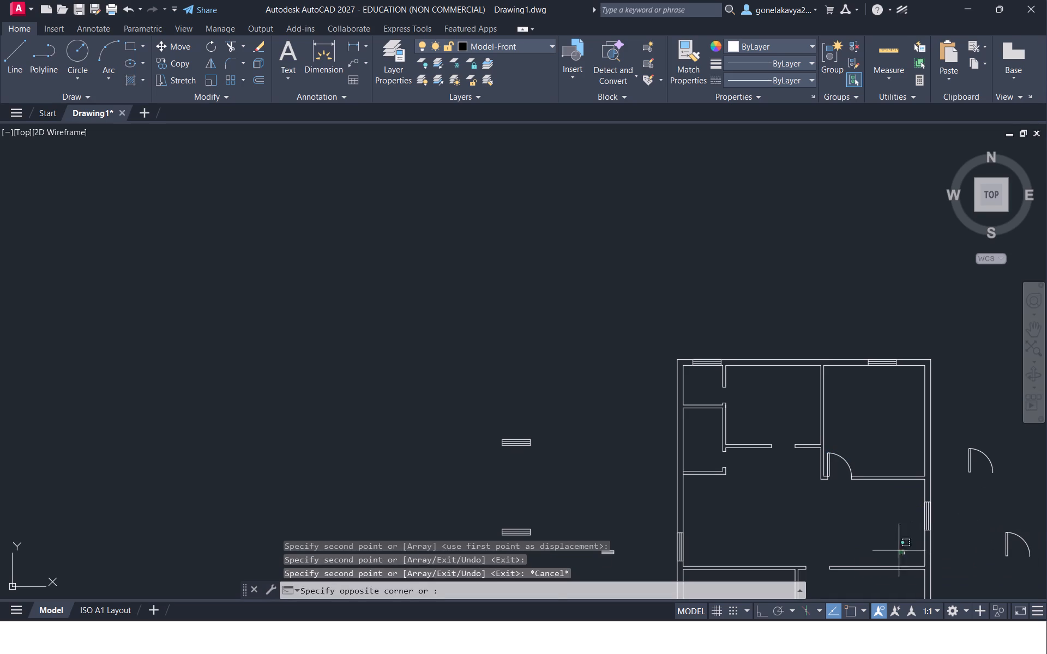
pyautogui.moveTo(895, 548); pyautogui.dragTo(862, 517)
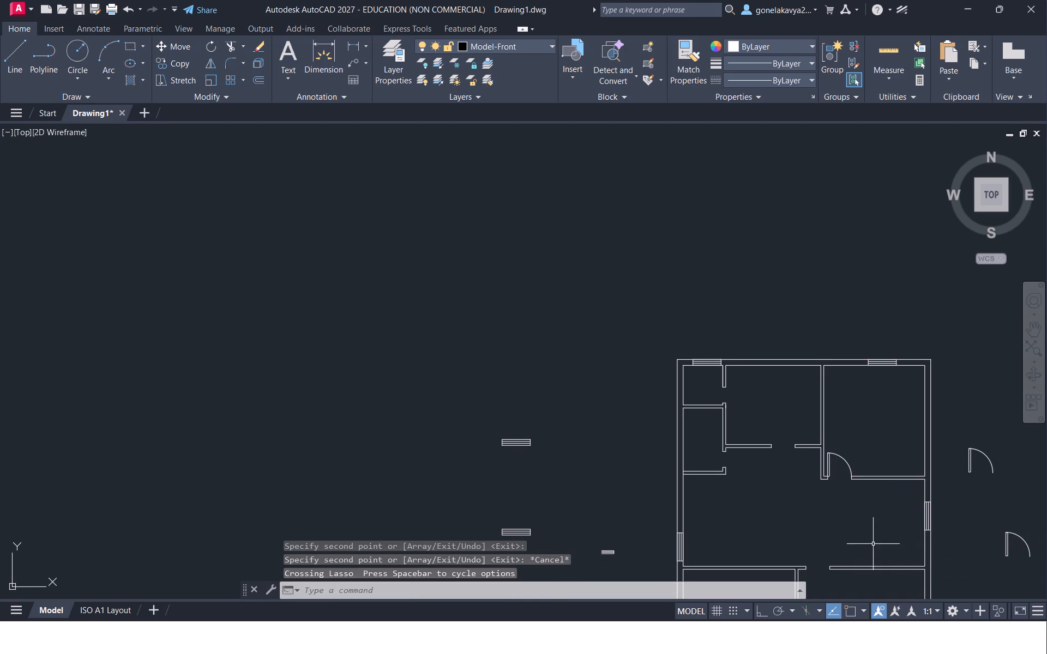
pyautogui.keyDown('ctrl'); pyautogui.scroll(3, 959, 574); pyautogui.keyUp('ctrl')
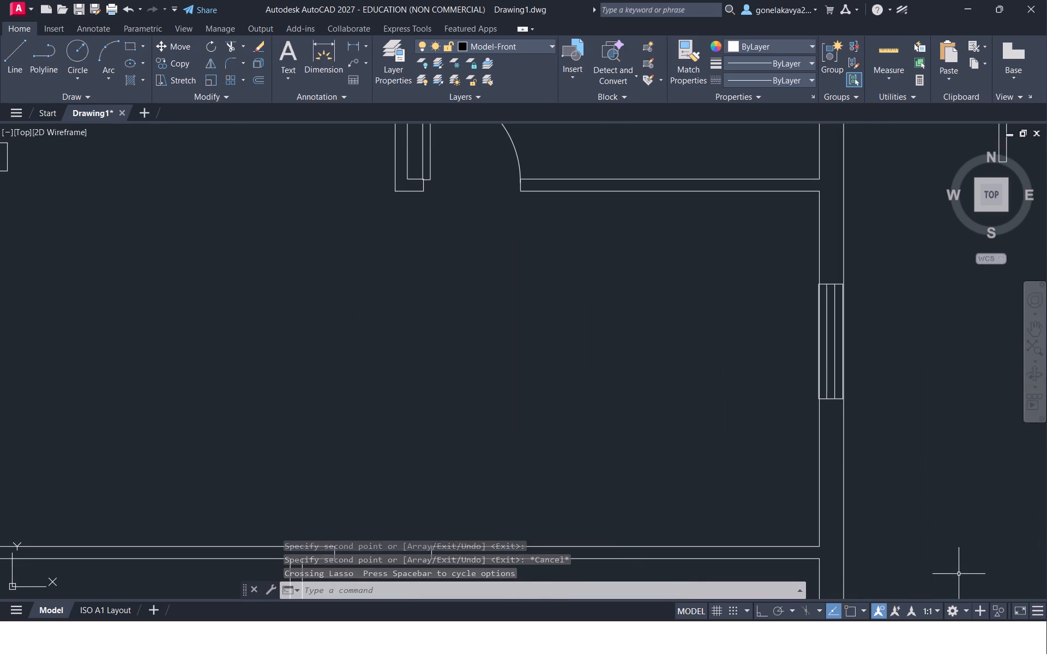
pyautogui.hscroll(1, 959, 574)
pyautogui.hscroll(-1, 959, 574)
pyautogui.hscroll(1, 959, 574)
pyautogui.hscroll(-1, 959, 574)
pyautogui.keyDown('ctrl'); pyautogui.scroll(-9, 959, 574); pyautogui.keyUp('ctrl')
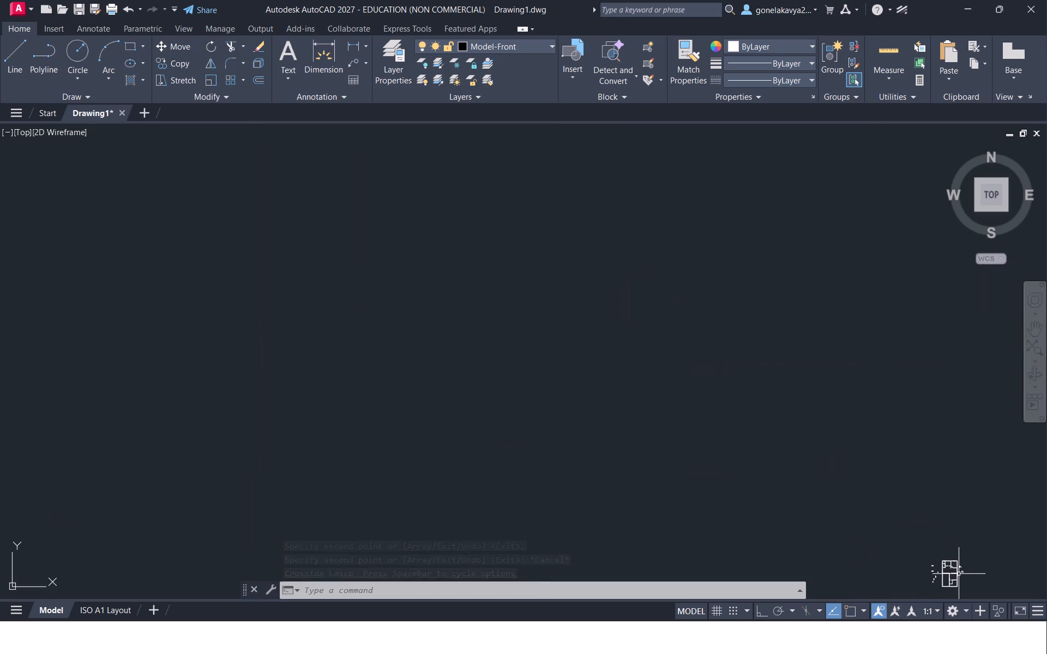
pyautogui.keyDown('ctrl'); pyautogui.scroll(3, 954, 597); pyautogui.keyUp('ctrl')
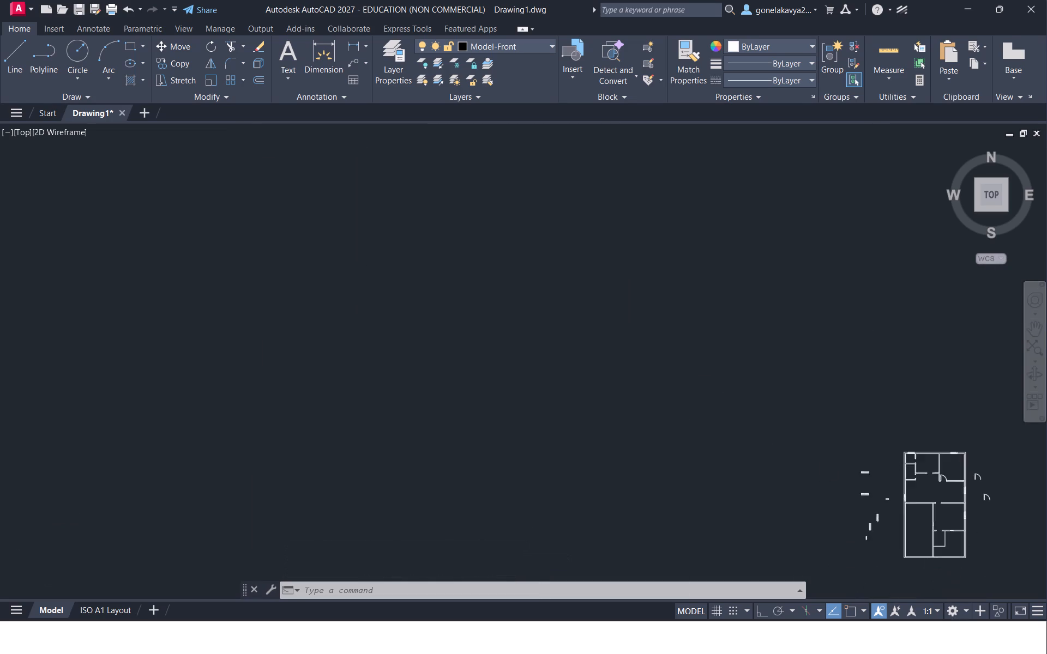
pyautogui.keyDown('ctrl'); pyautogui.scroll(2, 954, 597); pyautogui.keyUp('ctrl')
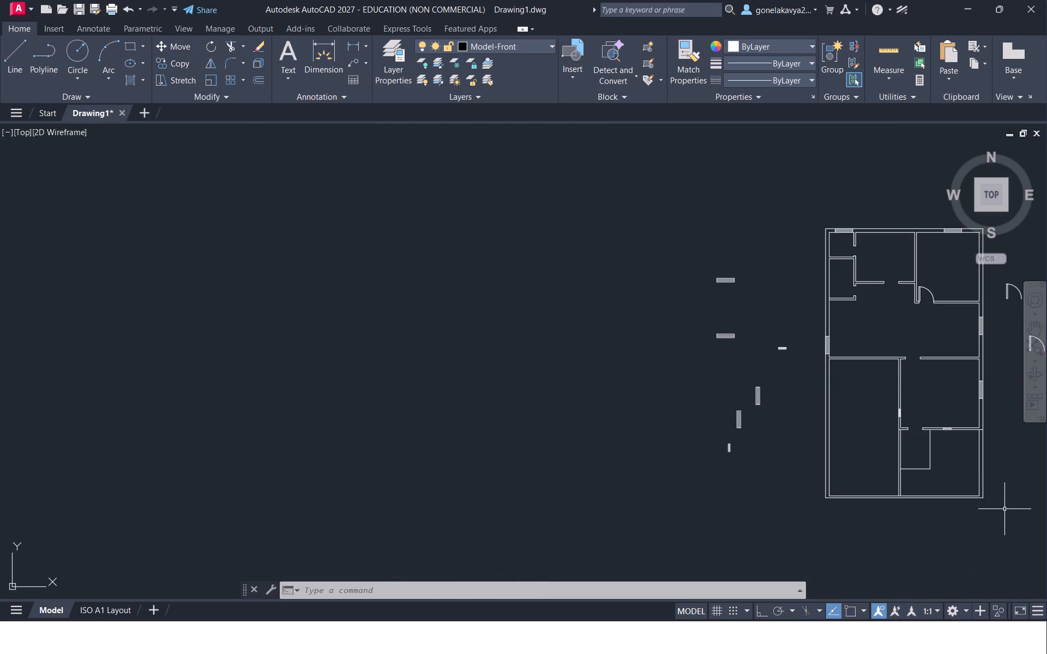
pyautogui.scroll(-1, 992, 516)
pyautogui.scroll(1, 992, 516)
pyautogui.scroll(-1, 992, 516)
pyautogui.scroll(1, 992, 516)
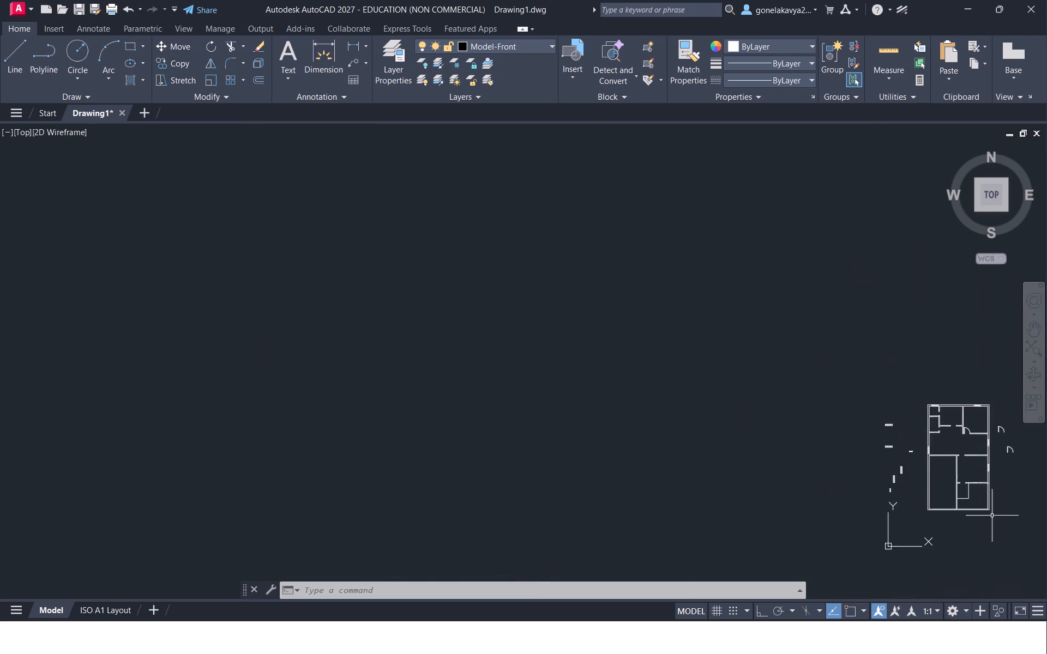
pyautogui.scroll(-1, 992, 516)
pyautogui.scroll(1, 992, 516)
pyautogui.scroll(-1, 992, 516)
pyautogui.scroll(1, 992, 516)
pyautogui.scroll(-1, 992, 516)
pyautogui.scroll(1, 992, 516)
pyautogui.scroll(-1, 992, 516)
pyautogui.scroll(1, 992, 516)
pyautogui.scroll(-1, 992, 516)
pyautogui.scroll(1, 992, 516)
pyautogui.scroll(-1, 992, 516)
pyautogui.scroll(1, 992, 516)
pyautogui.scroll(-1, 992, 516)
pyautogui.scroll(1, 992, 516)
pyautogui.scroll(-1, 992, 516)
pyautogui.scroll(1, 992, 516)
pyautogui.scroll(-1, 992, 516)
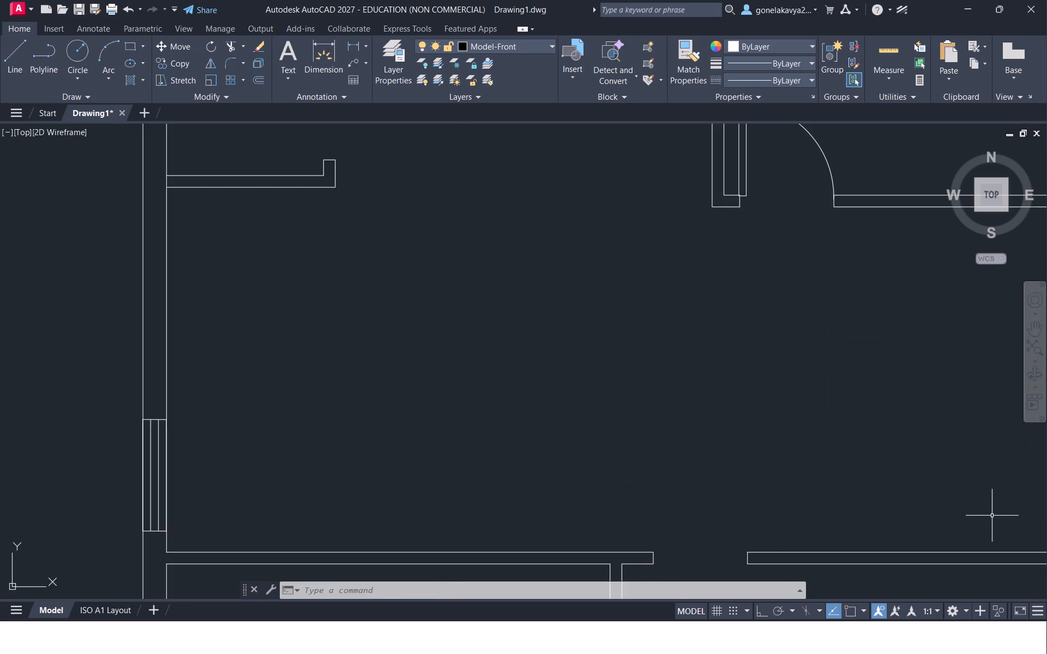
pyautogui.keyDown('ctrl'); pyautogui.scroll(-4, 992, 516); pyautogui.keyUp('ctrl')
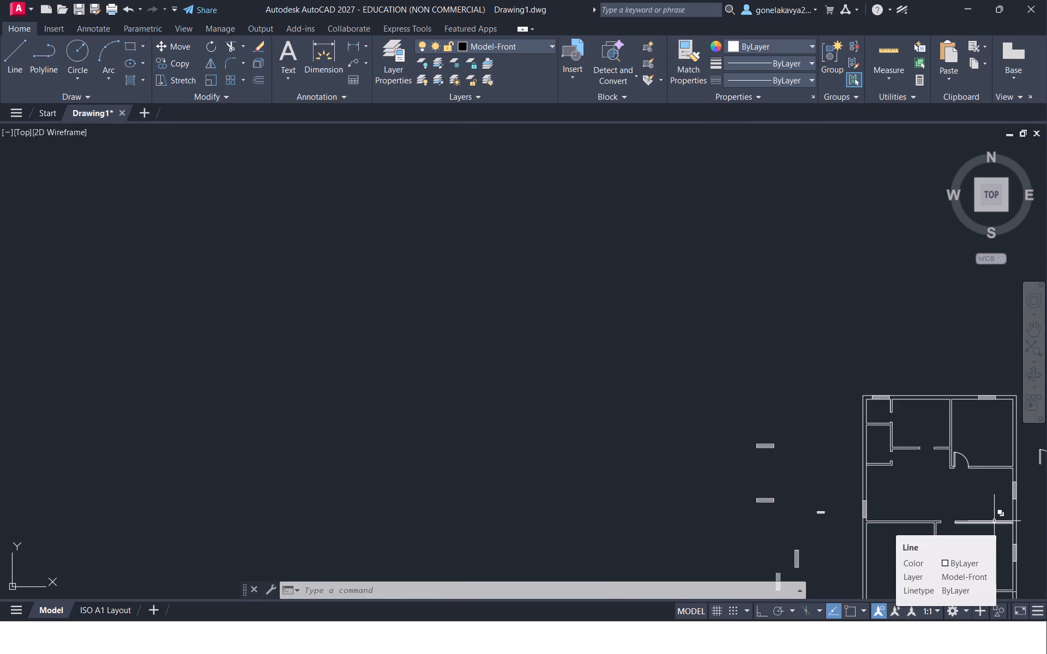
# Copy the lower spare door symbol from its arc's jamb end to the right jamb of the opening in the middle-right room's bottom partition.
pyautogui.moveTo(959, 506); pyautogui.dragTo(532, 326, button='middle')
pyautogui.scroll(2, 541, 349)
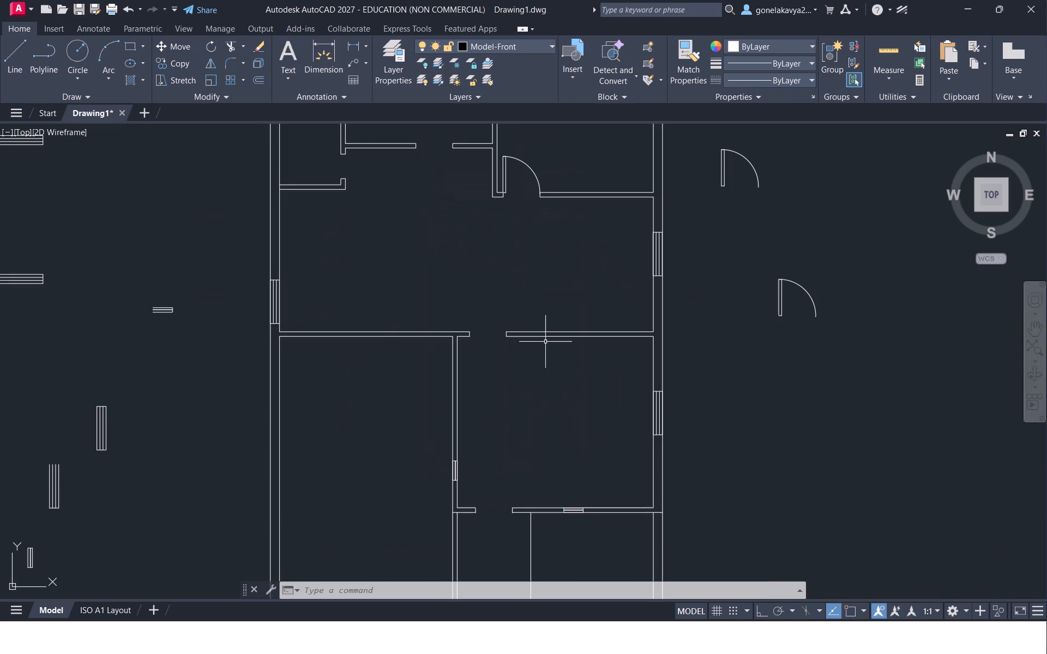
pyautogui.moveTo(547, 302); pyautogui.dragTo(513, 346, button='middle')
pyautogui.moveTo(789, 394); pyautogui.dragTo(787, 395)
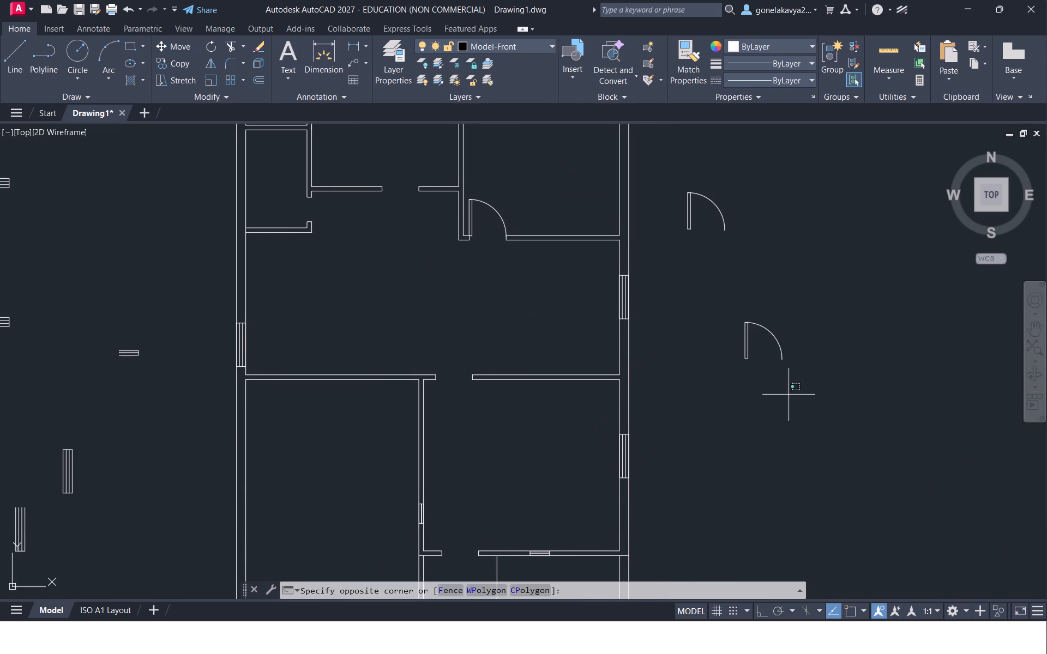
pyautogui.moveTo(787, 395); pyautogui.dragTo(793, 368)
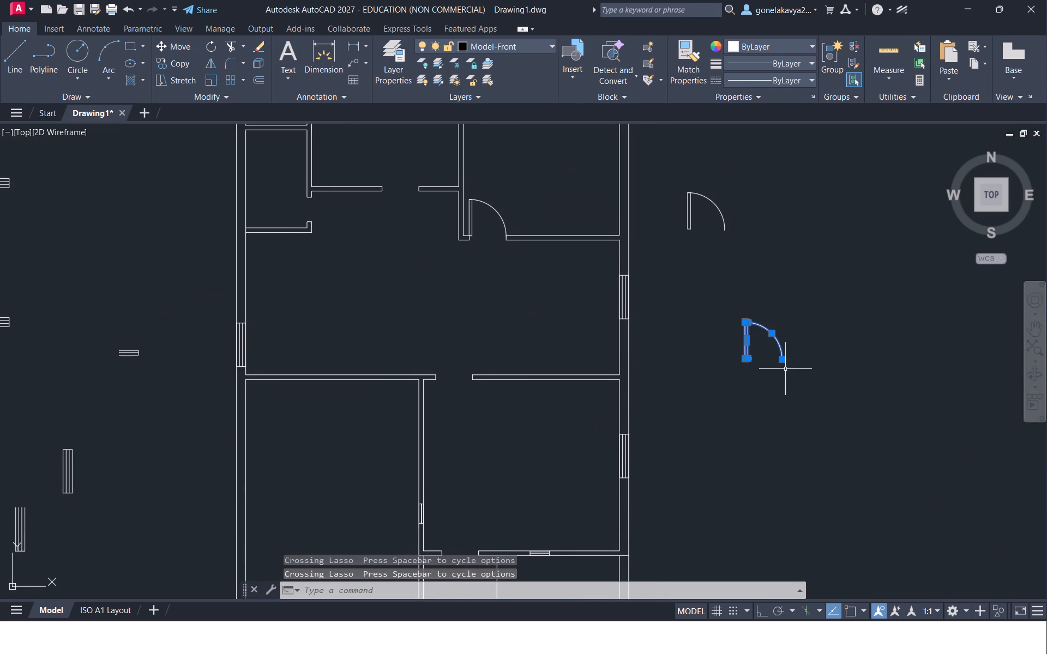
pyautogui.rightClick(778, 362)
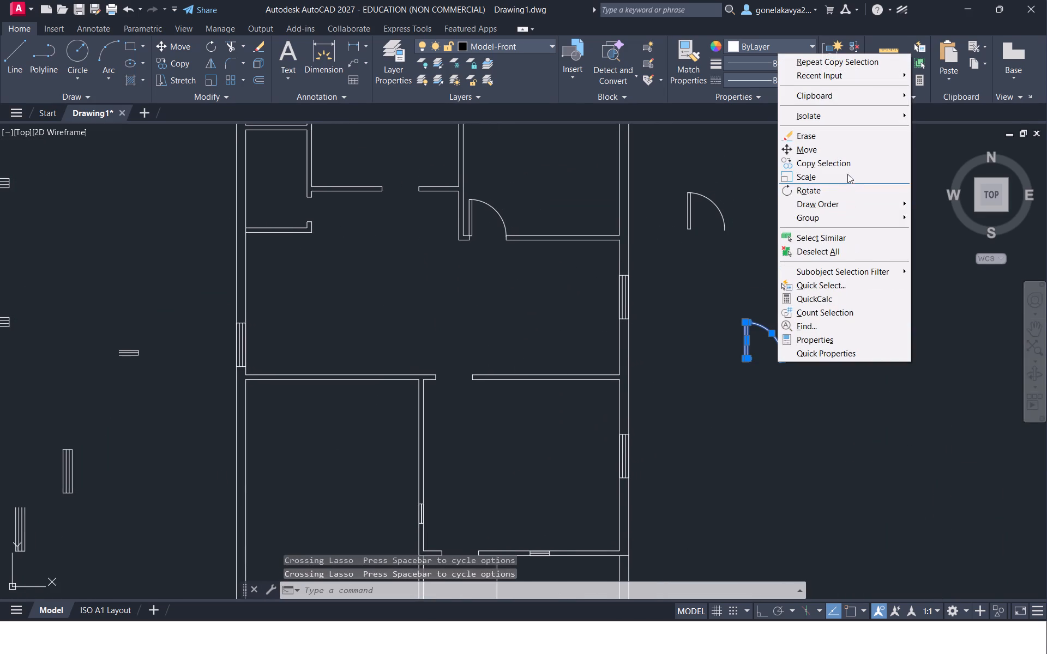
pyautogui.click(850, 162)
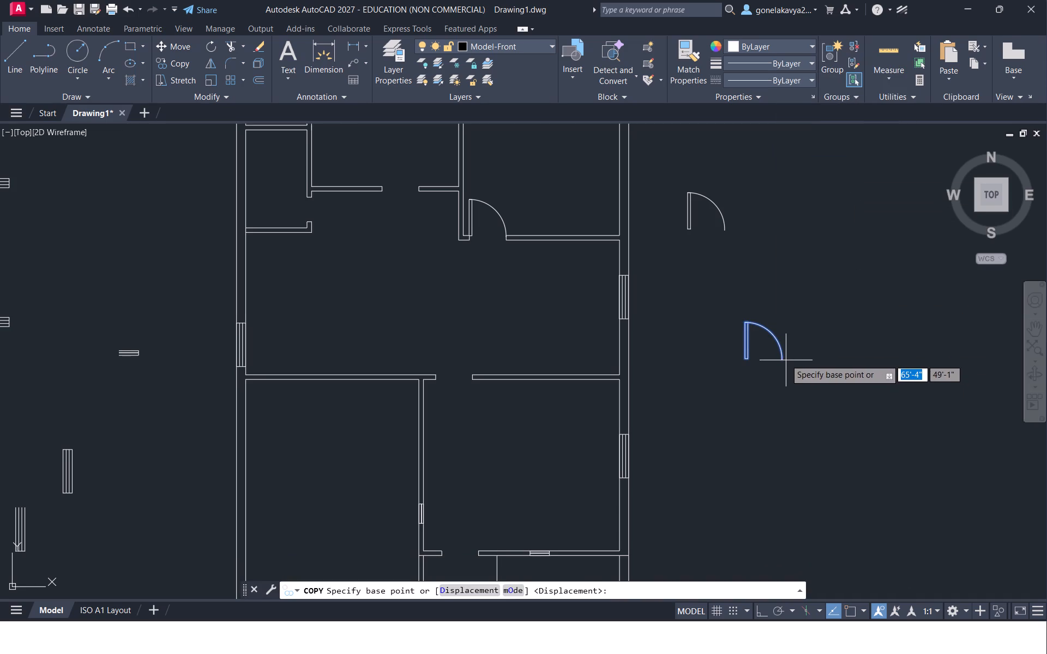
pyautogui.click(785, 359)
pyautogui.moveTo(533, 516); pyautogui.dragTo(588, 349, button='middle')
pyautogui.scroll(2, 571, 414)
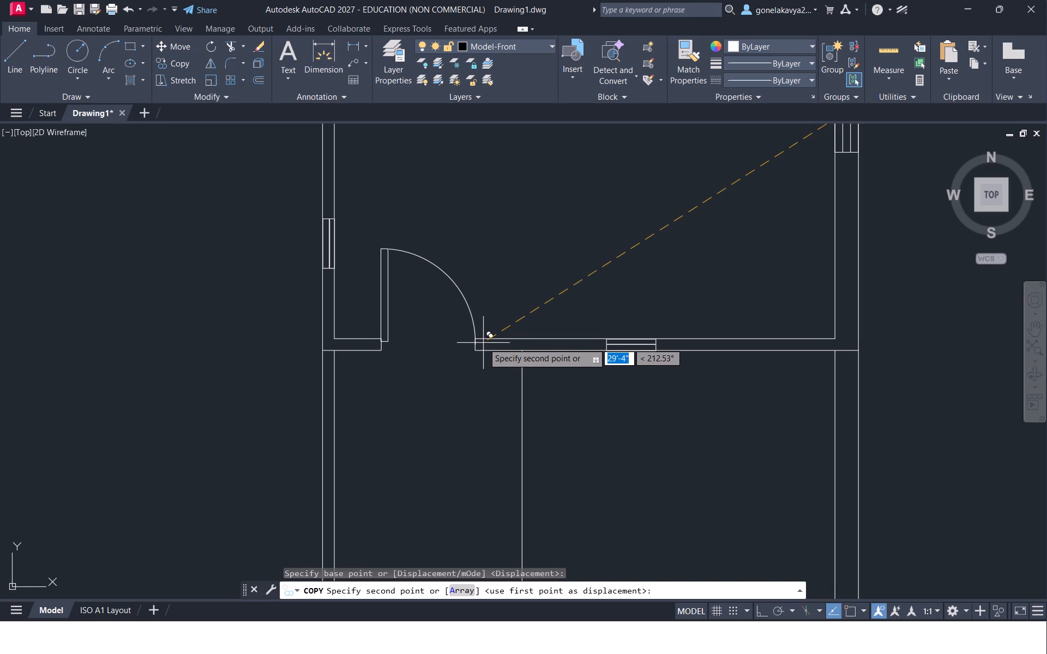
pyautogui.click(483, 343)
pyautogui.scroll(-3, 529, 282)
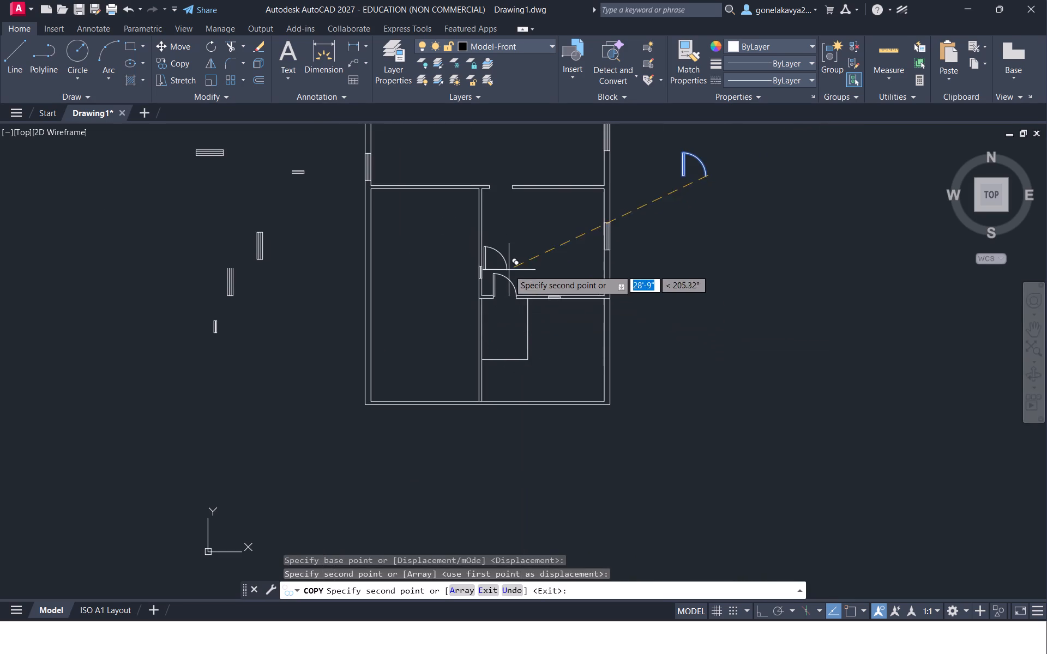
pyautogui.moveTo(544, 255); pyautogui.dragTo(522, 386, button='middle')
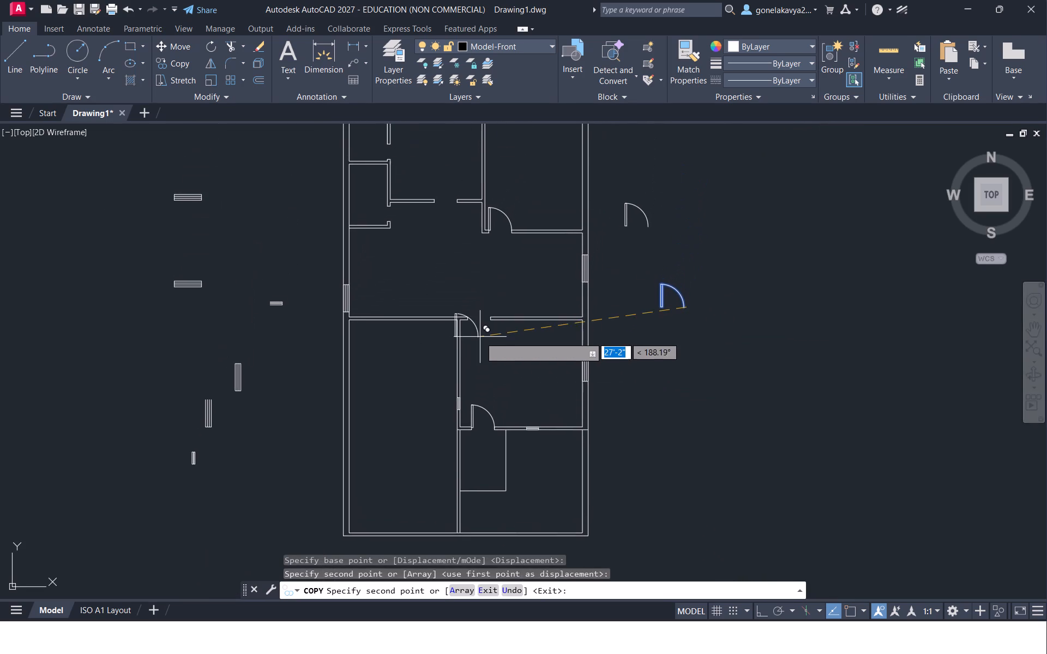
pyautogui.scroll(-1, 497, 332)
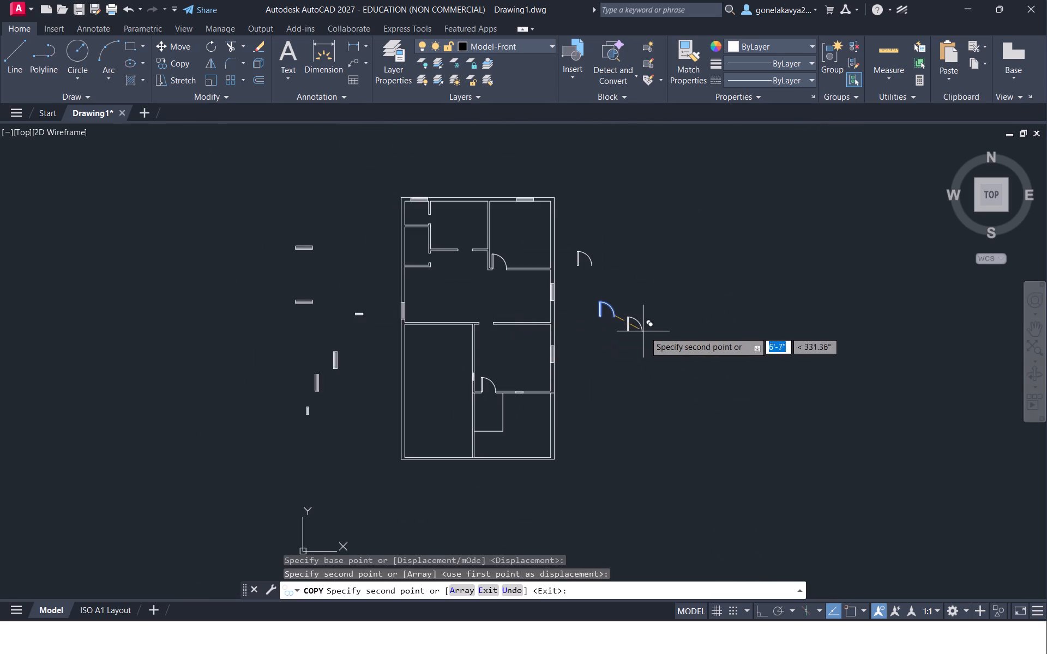
pyautogui.press('Escape')
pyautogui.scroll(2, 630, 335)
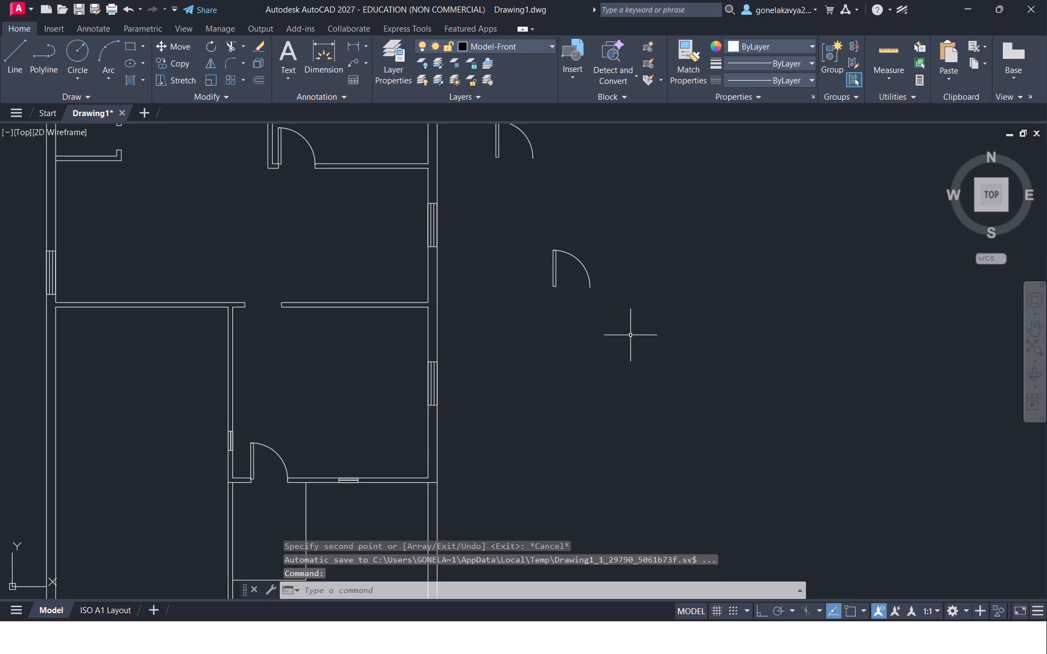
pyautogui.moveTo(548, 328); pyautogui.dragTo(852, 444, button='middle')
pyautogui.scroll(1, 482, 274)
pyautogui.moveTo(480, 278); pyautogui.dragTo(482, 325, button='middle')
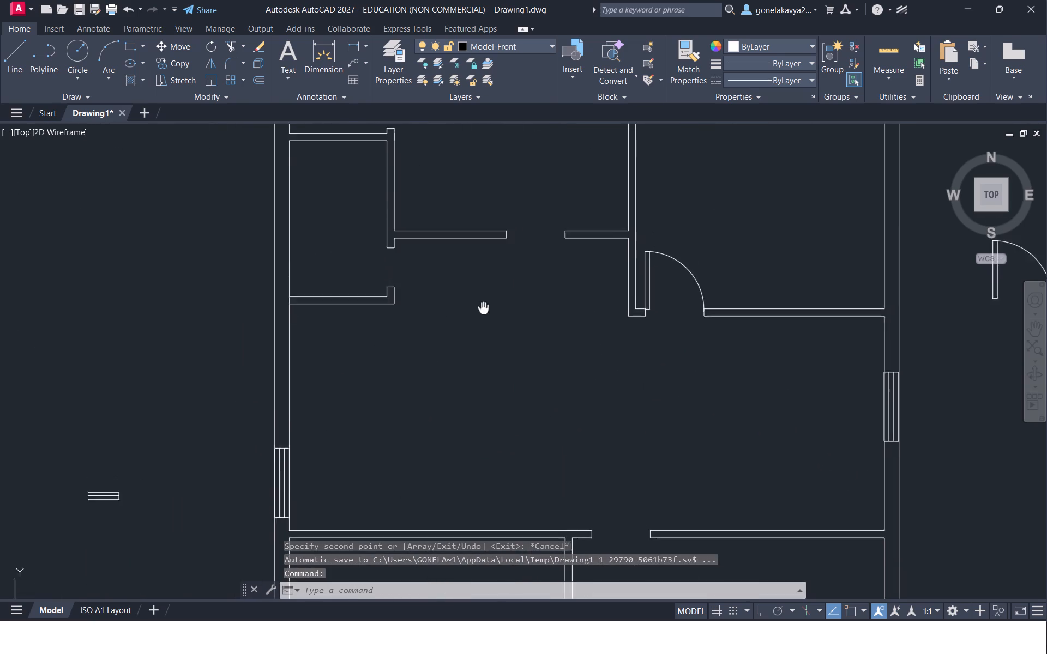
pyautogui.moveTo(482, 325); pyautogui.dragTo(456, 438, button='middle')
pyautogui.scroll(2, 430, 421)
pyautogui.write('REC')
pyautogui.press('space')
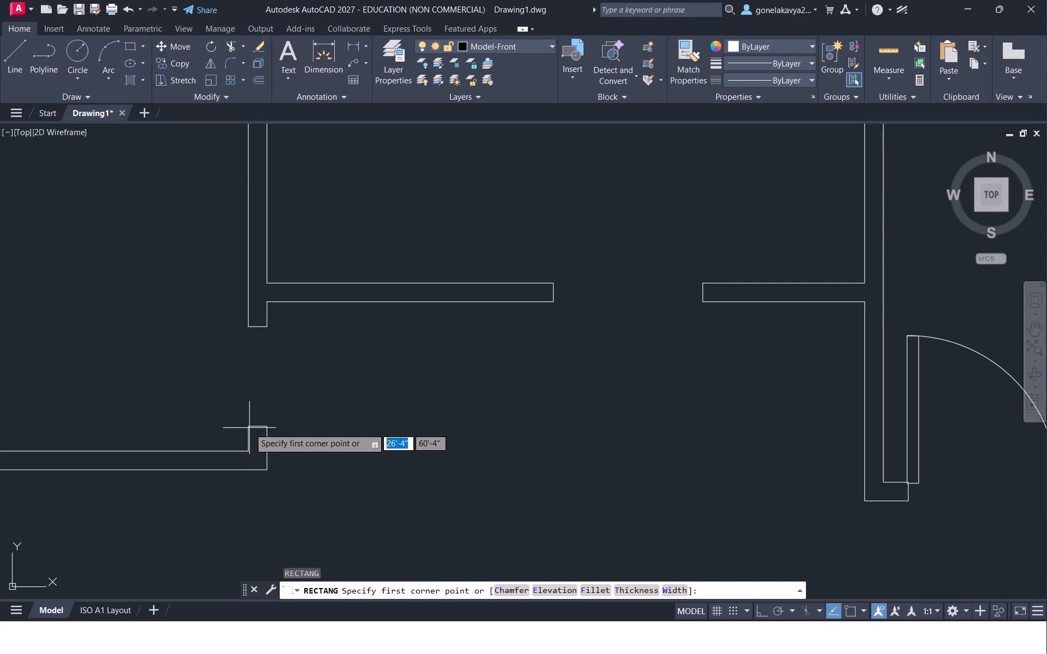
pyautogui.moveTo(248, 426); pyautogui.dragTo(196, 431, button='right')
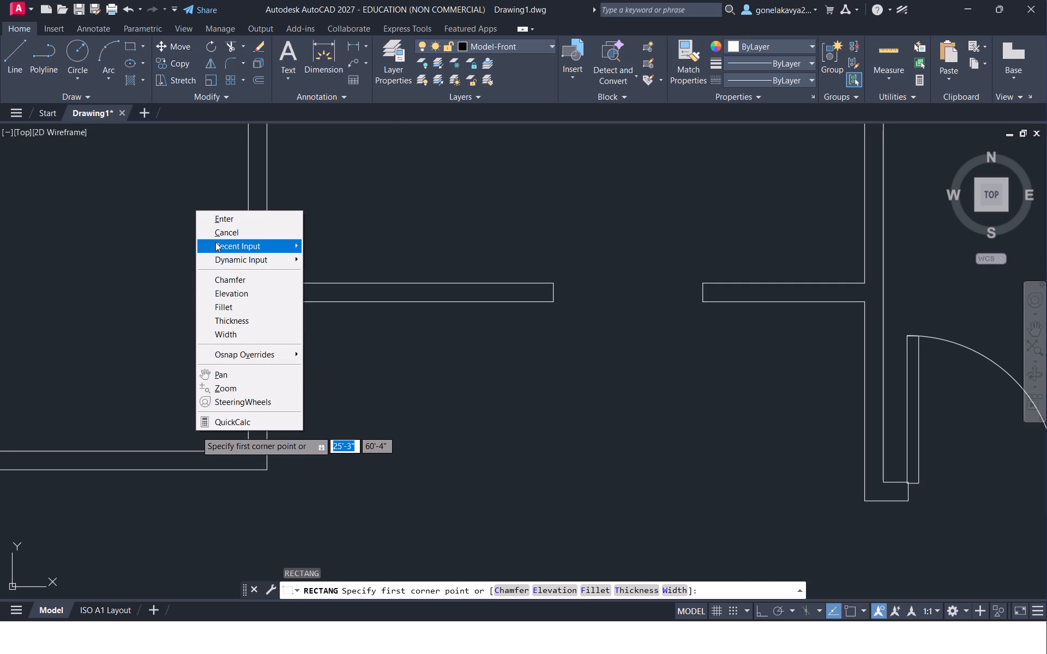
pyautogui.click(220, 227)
# Draw a door leaf rectangle about 1'8" by 2" extending left from the lower jamb of the lower small left room's opening.
pyautogui.press('r')
pyautogui.write('EC')
pyautogui.press('space')
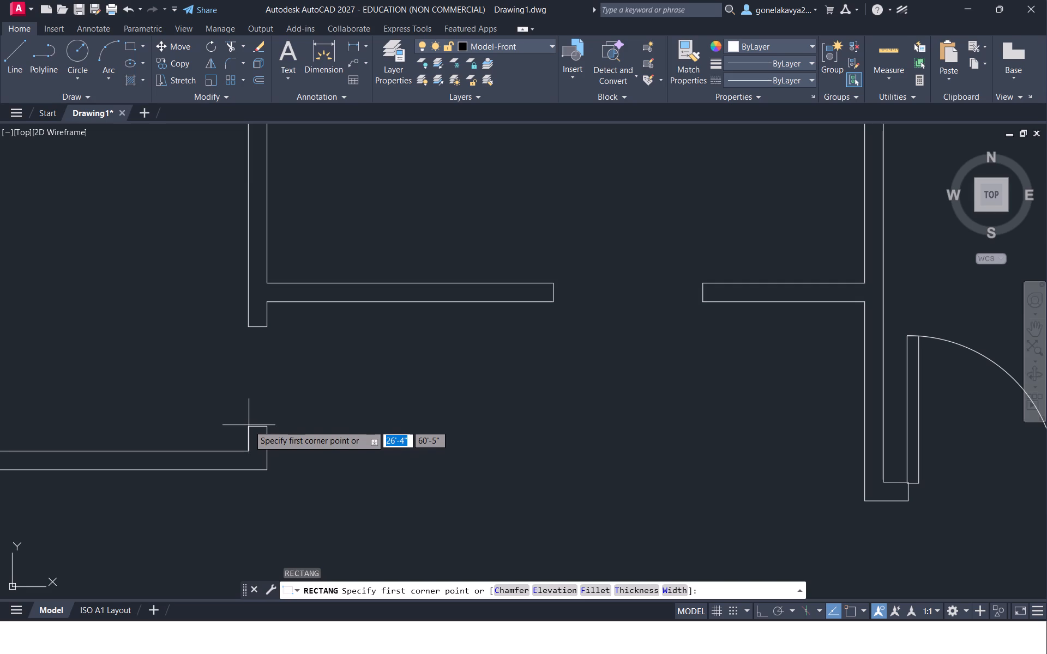
pyautogui.moveTo(249, 427); pyautogui.dragTo(219, 422)
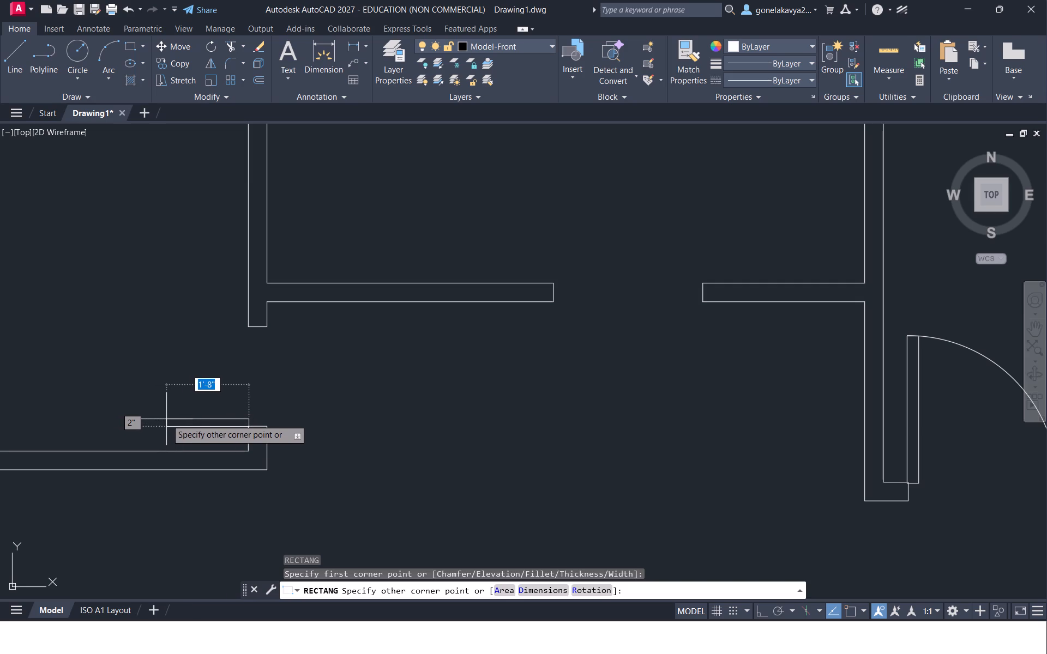
pyautogui.click(167, 419)
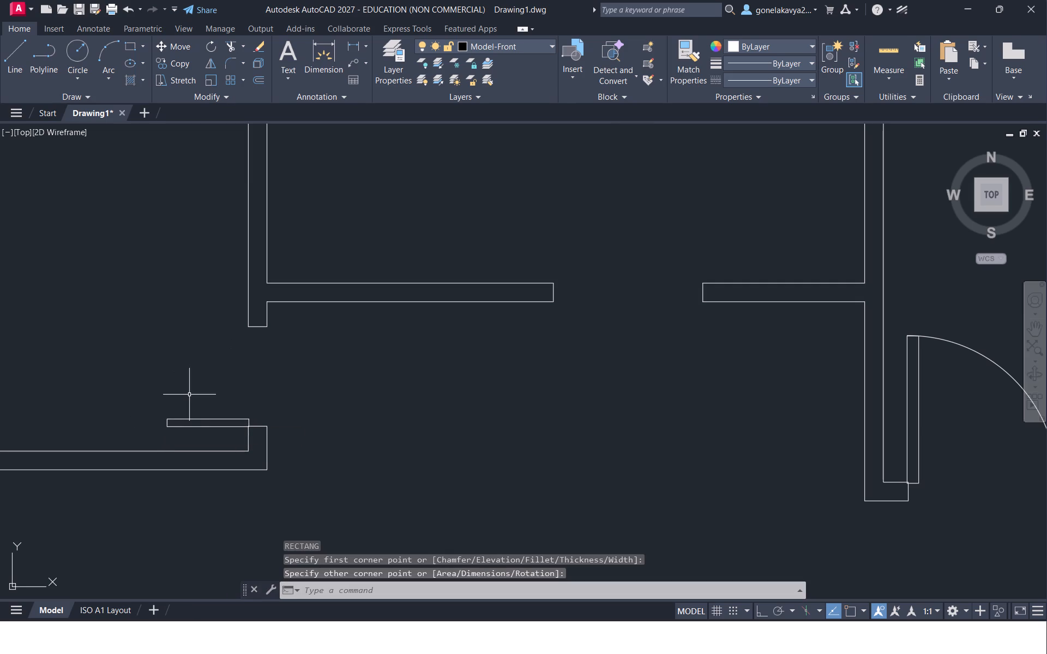
# Draw the door swing as a three-point arc from the leaf's bottom-left corner through its top-left corner to the opening's upper jamb.
pyautogui.press('a')
pyautogui.press('r')
pyautogui.write('C')
pyautogui.press('space')
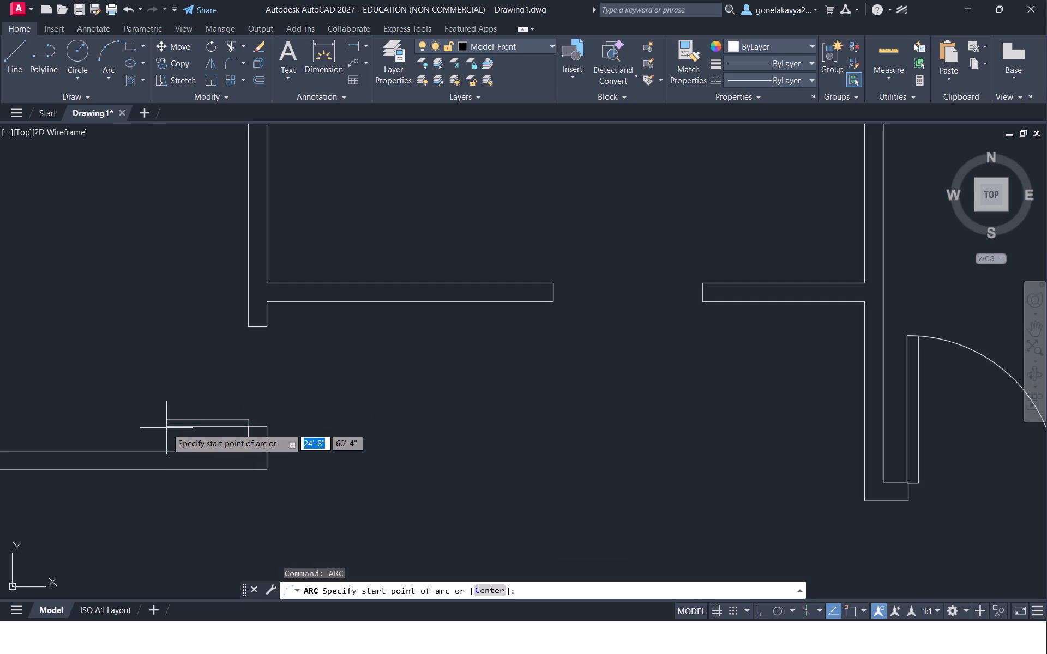
pyautogui.click(166, 426)
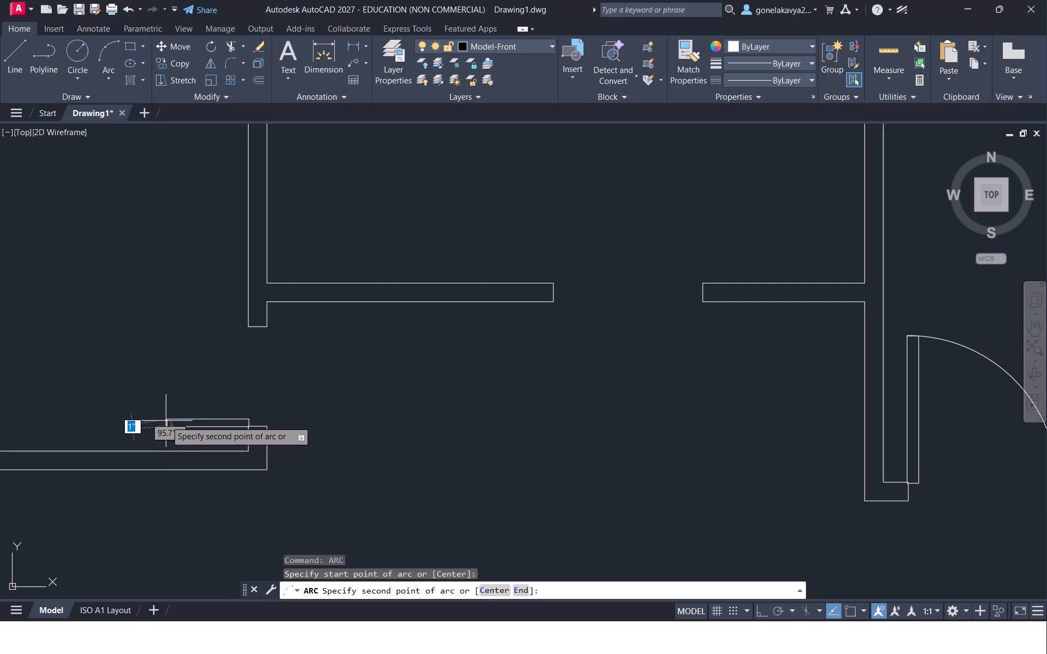
pyautogui.click(167, 420)
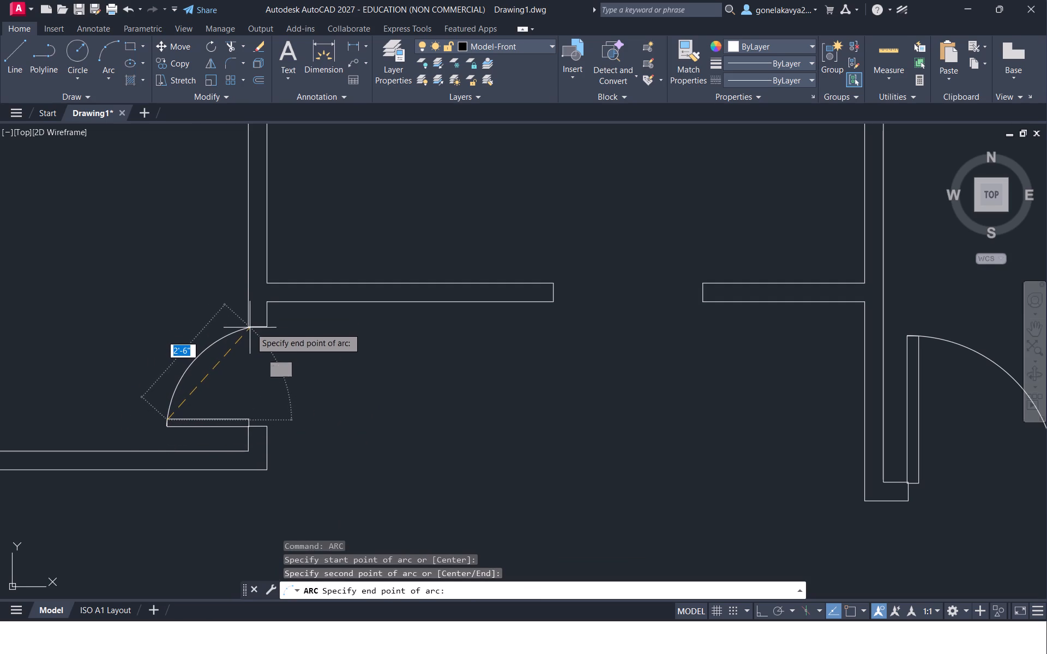
pyautogui.click(251, 326)
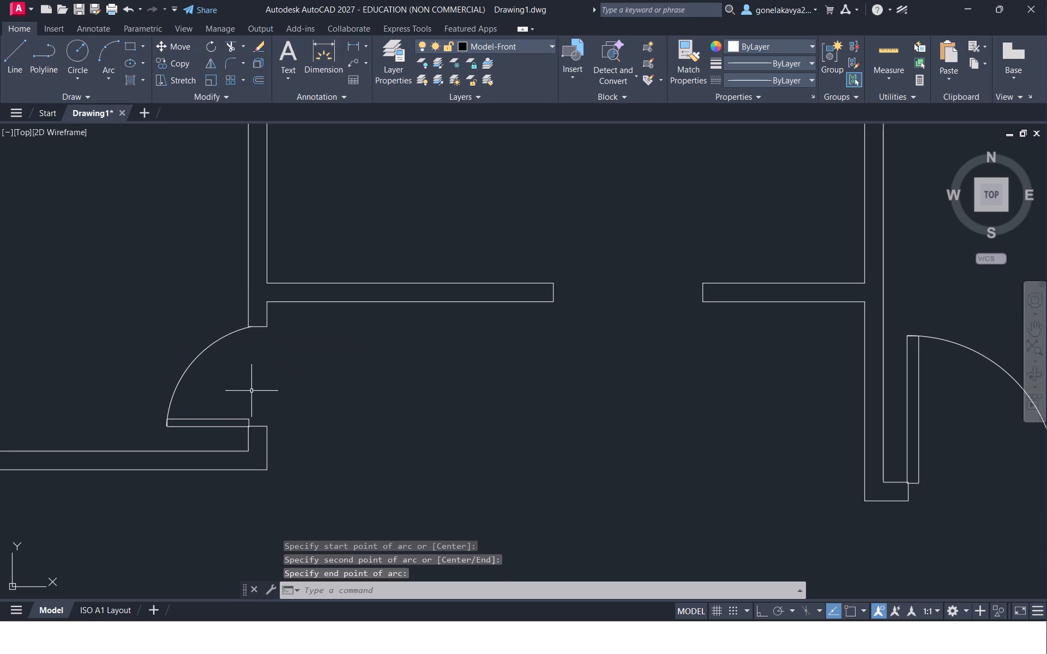
pyautogui.press('Escape')
# Copy the small door leaf and its arc to the opening of the upper small left room, aligning it with the upper jamb.
pyautogui.scroll(-4, 251, 391)
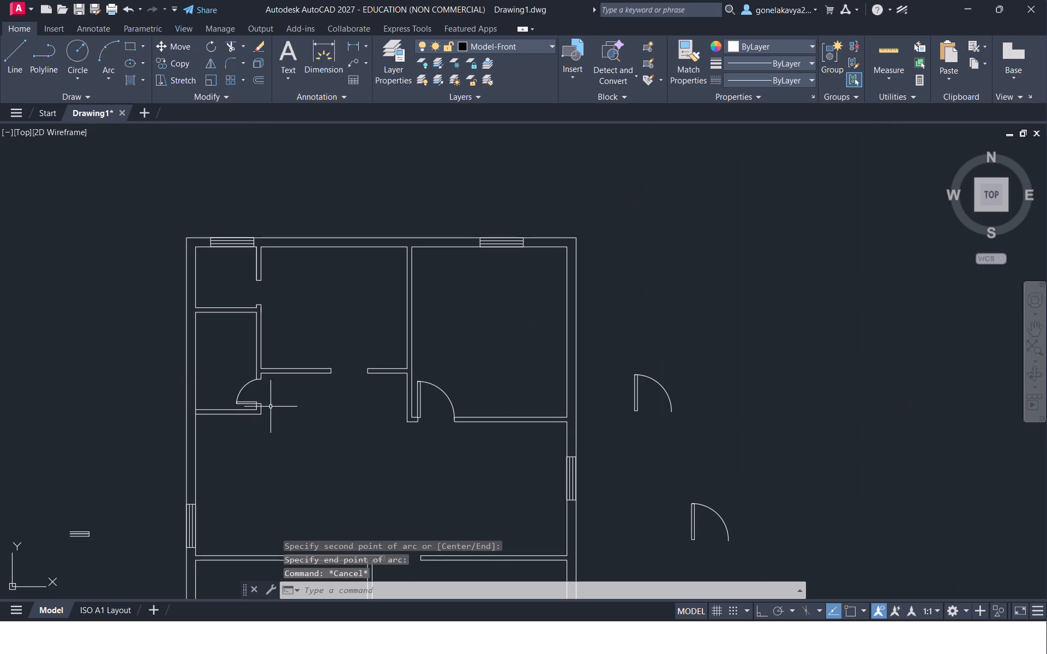
pyautogui.scroll(2, 257, 383)
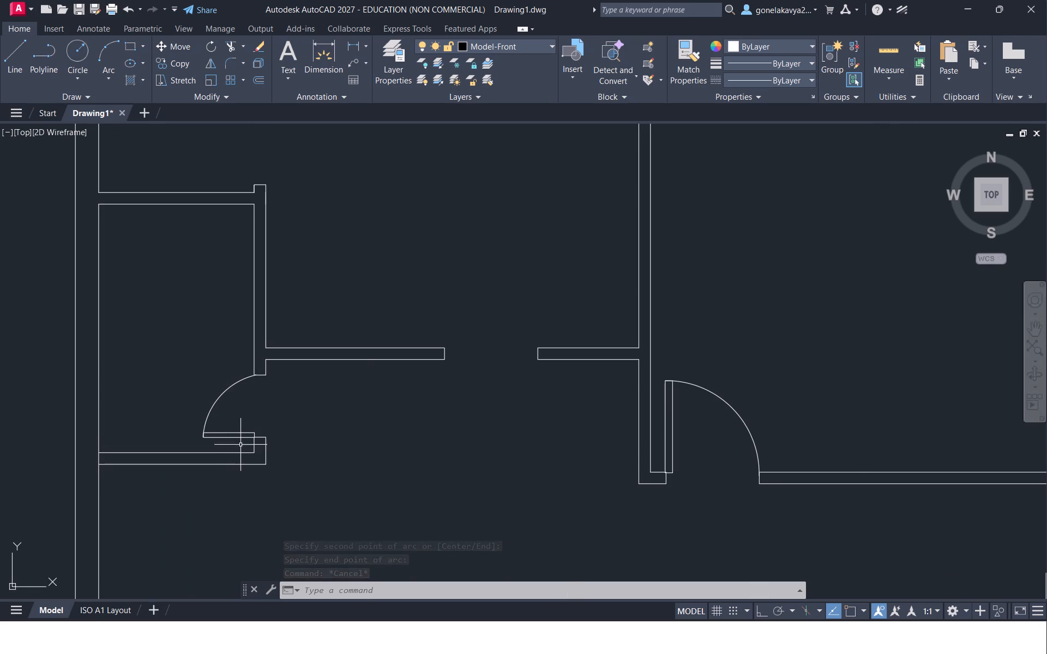
pyautogui.moveTo(240, 433); pyautogui.dragTo(241, 428)
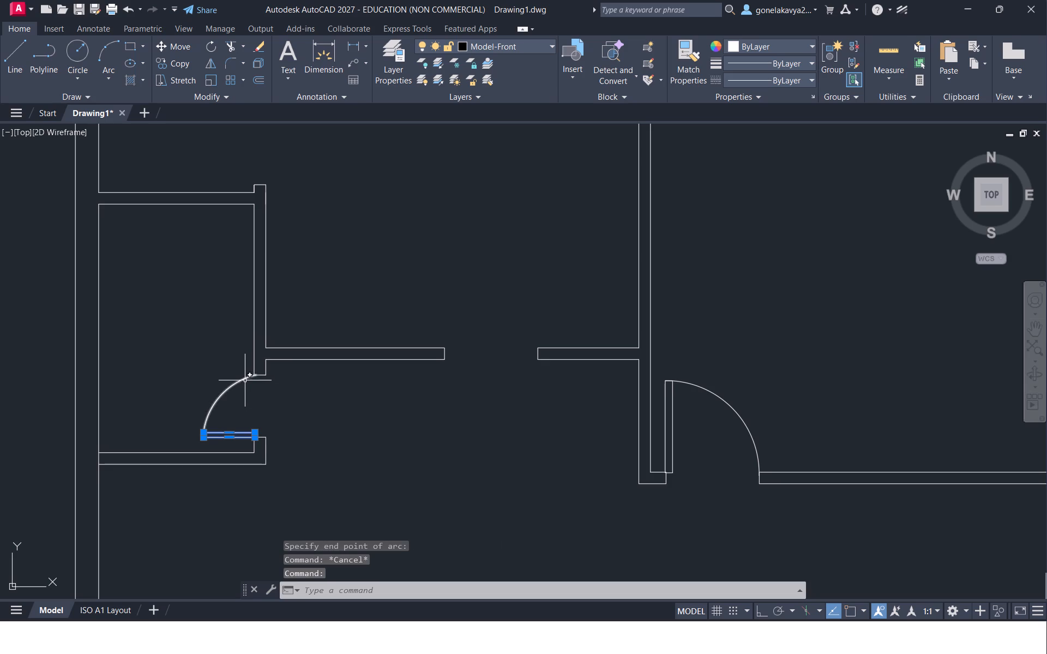
pyautogui.click(245, 380)
pyautogui.rightClick(245, 381)
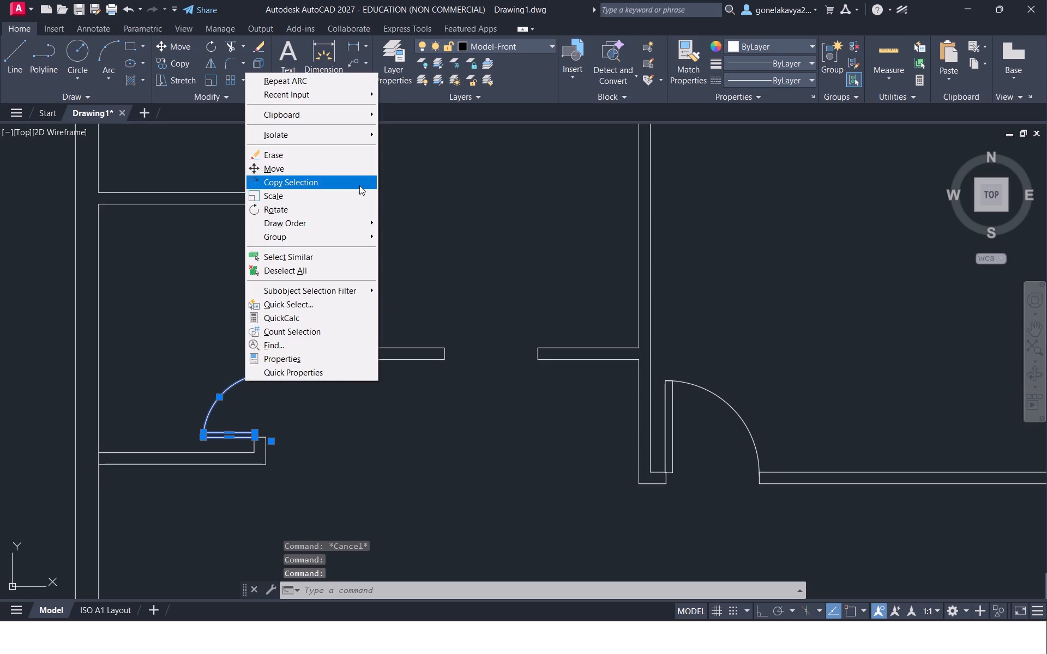
pyautogui.click(359, 185)
pyautogui.moveTo(261, 377); pyautogui.dragTo(263, 361)
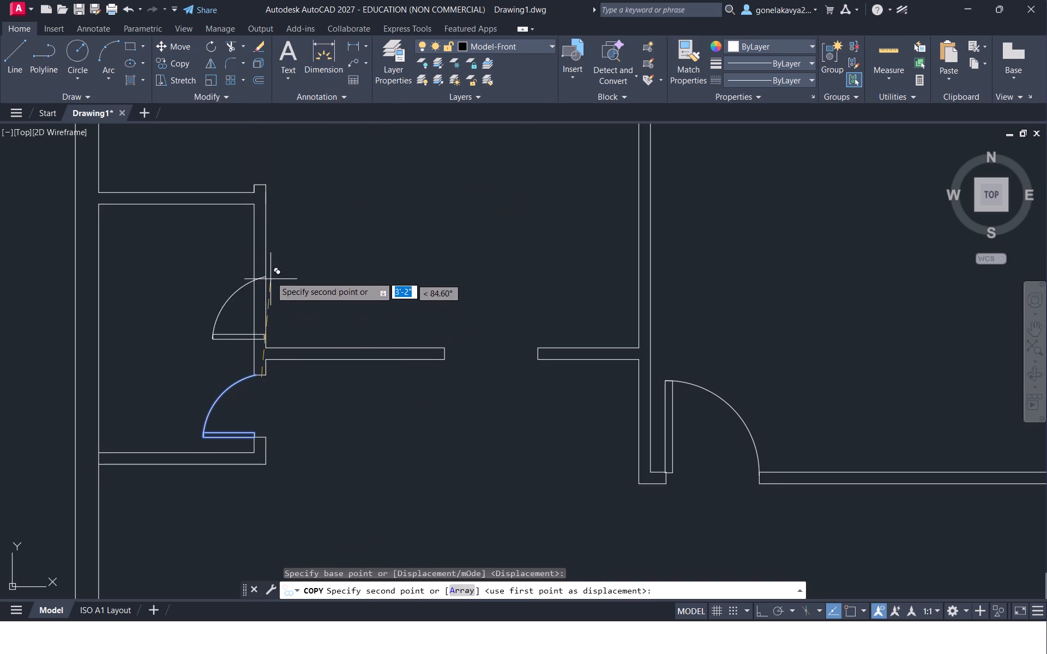
pyautogui.scroll(-1, 309, 190)
pyautogui.moveTo(309, 190); pyautogui.dragTo(272, 331, button='middle')
pyautogui.scroll(3, 253, 268)
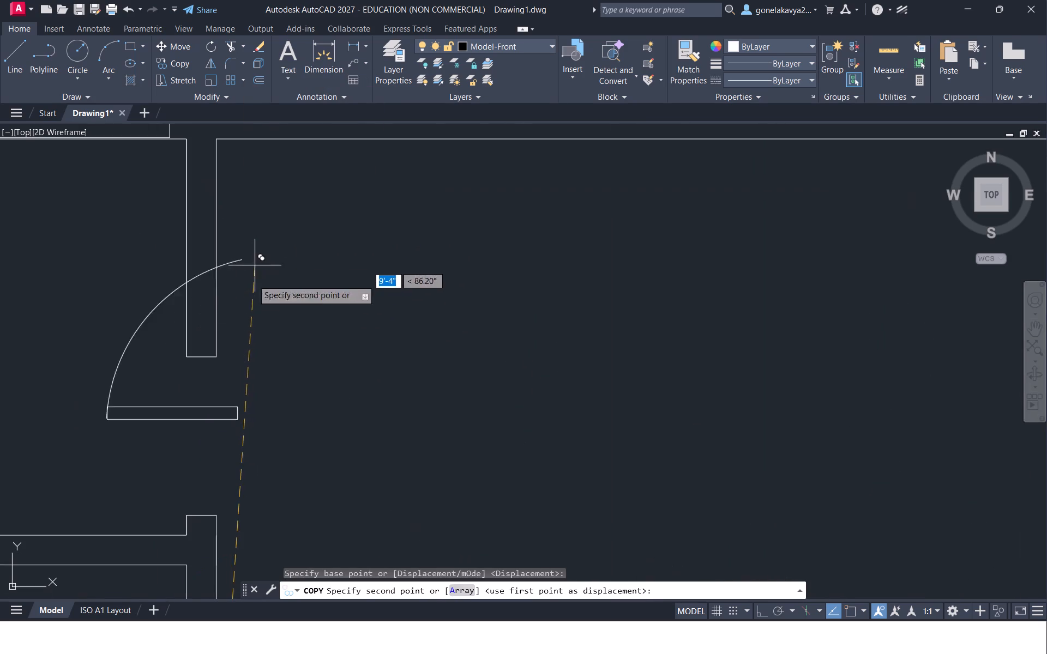
pyautogui.click(205, 362)
pyautogui.scroll(-4, 282, 379)
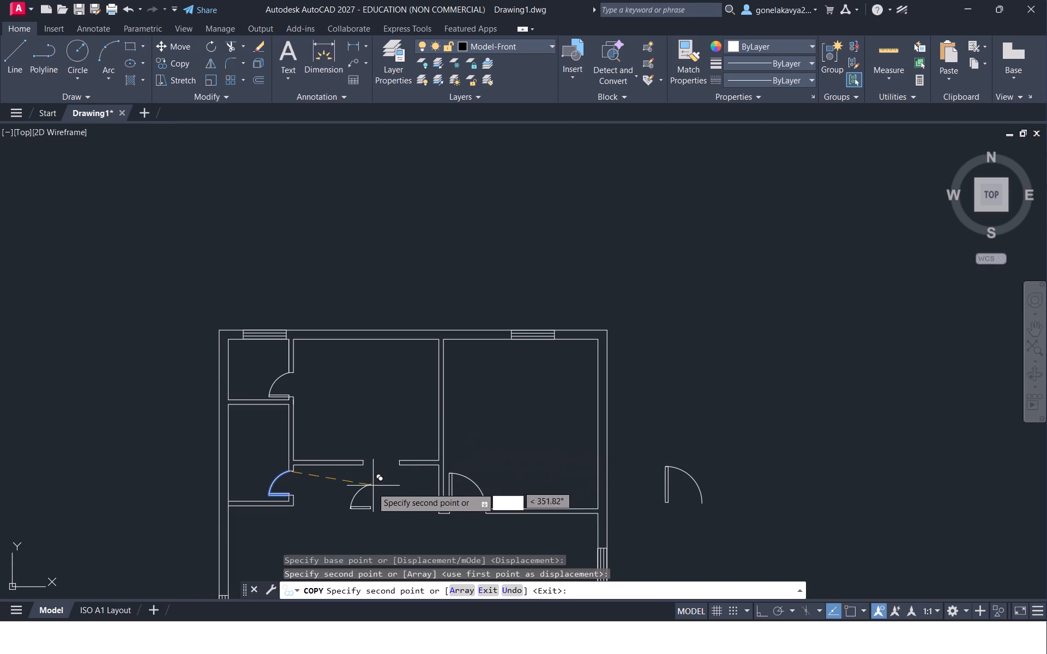
pyautogui.press('Escape')
# Scale the lower spare door symbol beside the plan, picking a base point in the empty area to its right and the scale factor freehand.
pyautogui.scroll(-3, 372, 488)
pyautogui.moveTo(371, 484); pyautogui.dragTo(383, 265, button='middle')
pyautogui.scroll(3, 378, 319)
pyautogui.moveTo(761, 294); pyautogui.dragTo(812, 174)
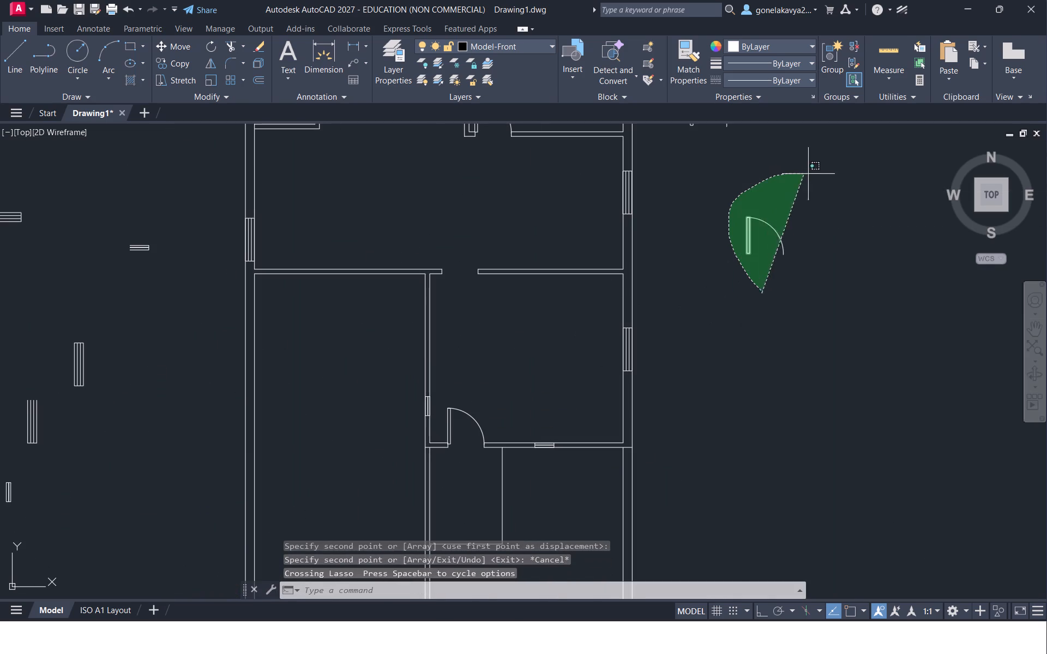
pyautogui.moveTo(812, 174); pyautogui.dragTo(832, 282)
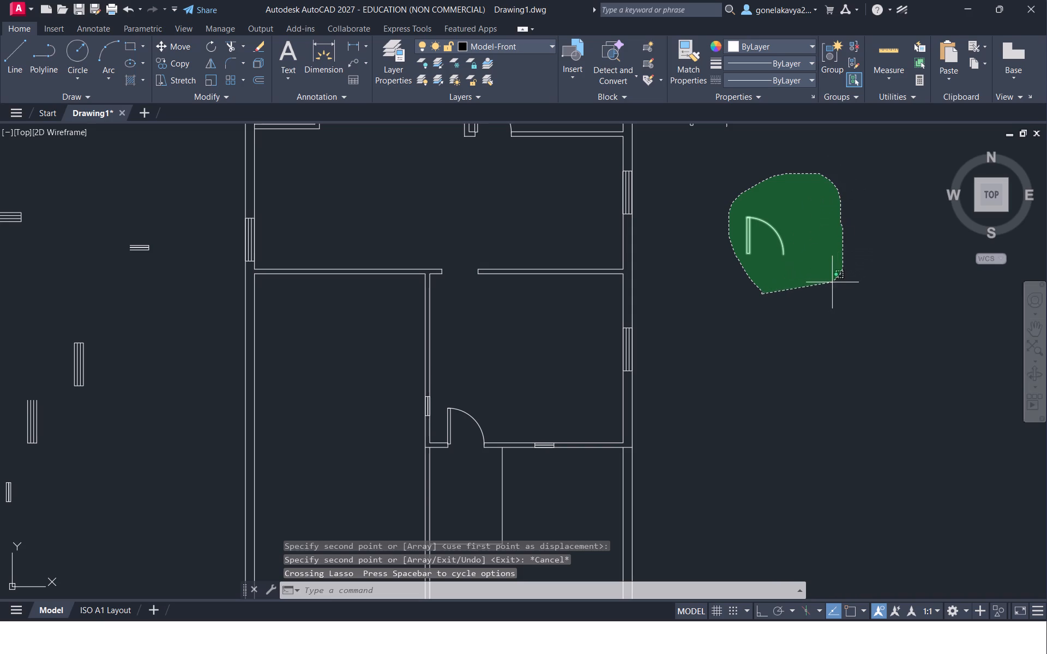
pyautogui.moveTo(832, 282); pyautogui.dragTo(820, 290)
pyautogui.rightClick(815, 291)
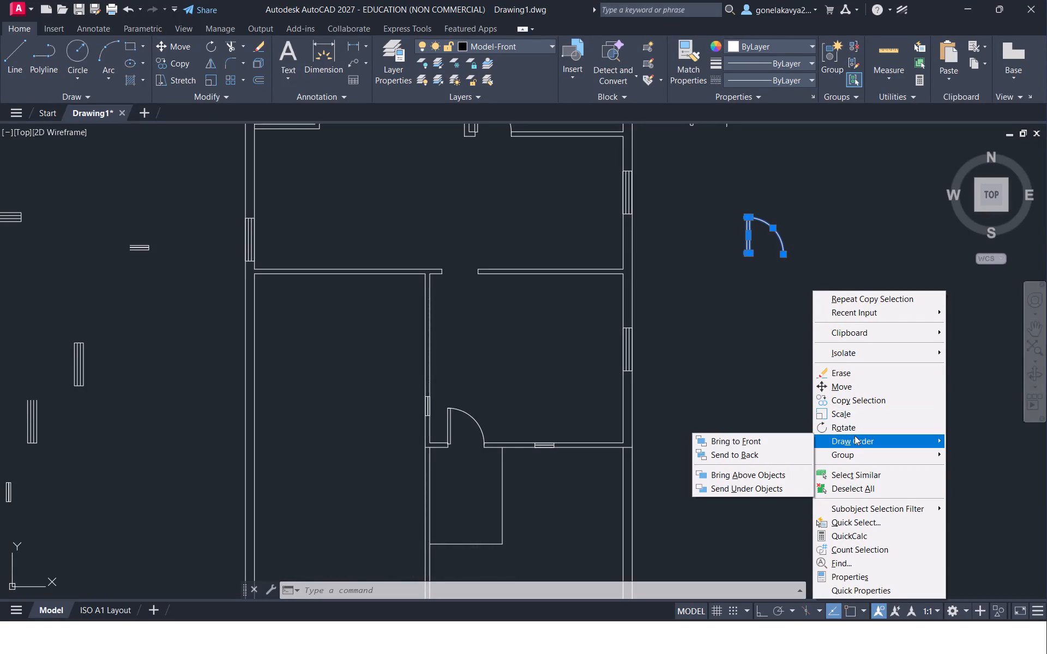
pyautogui.click(827, 415)
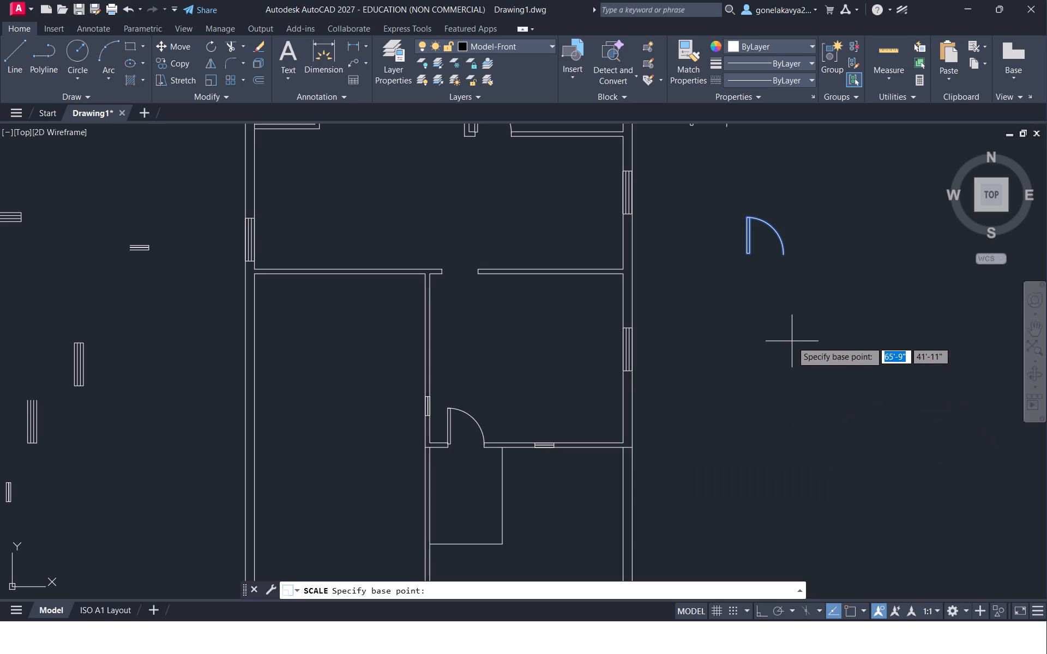
pyautogui.hotkey('ctrl', 'z')
pyautogui.click(898, 318)
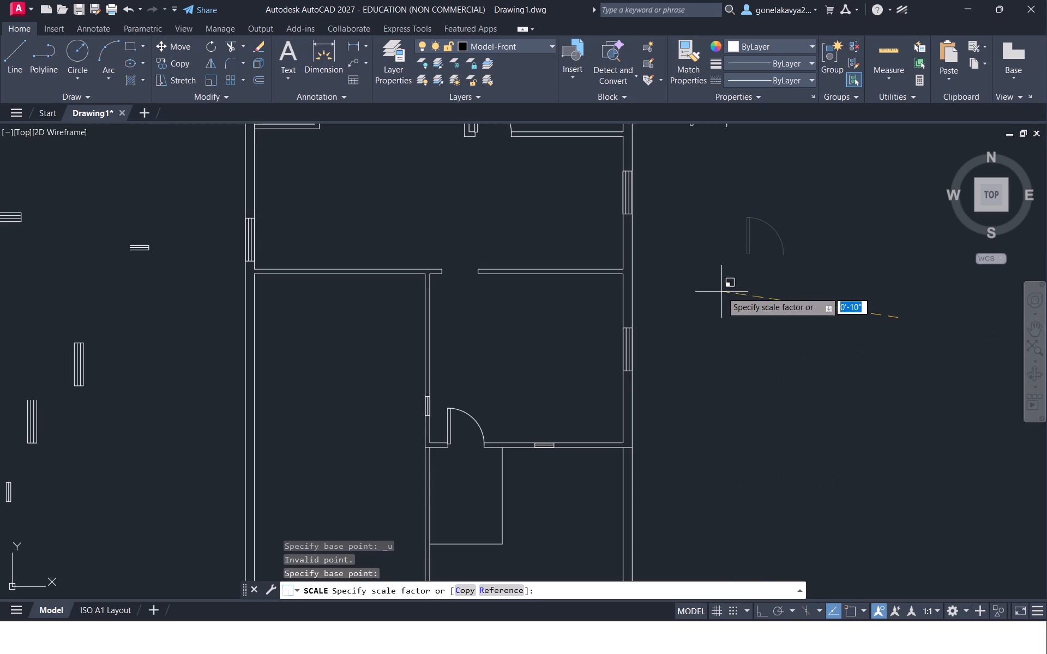
pyautogui.keyDown('ctrl'); pyautogui.scroll(-3, 813, 352); pyautogui.keyUp('ctrl')
pyautogui.hscroll(-1, 813, 352)
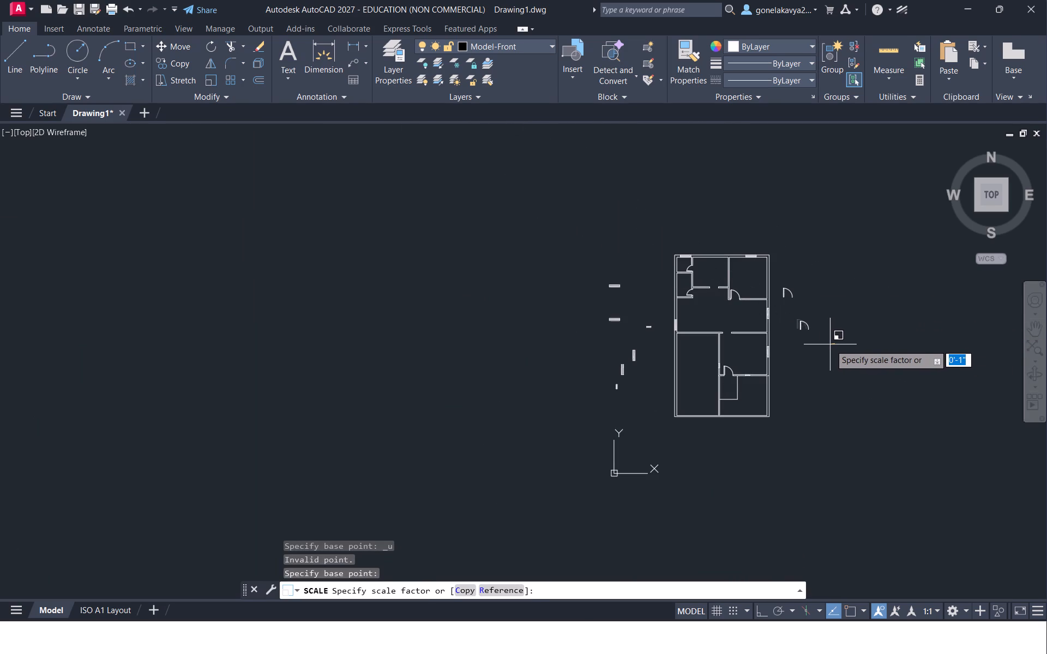
pyautogui.click(831, 344)
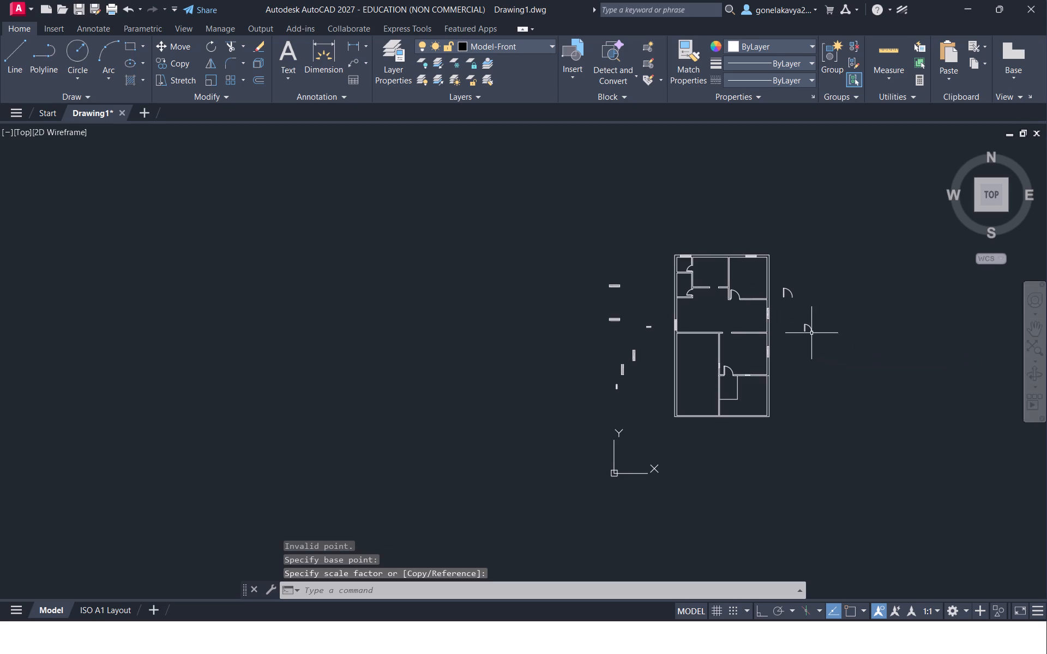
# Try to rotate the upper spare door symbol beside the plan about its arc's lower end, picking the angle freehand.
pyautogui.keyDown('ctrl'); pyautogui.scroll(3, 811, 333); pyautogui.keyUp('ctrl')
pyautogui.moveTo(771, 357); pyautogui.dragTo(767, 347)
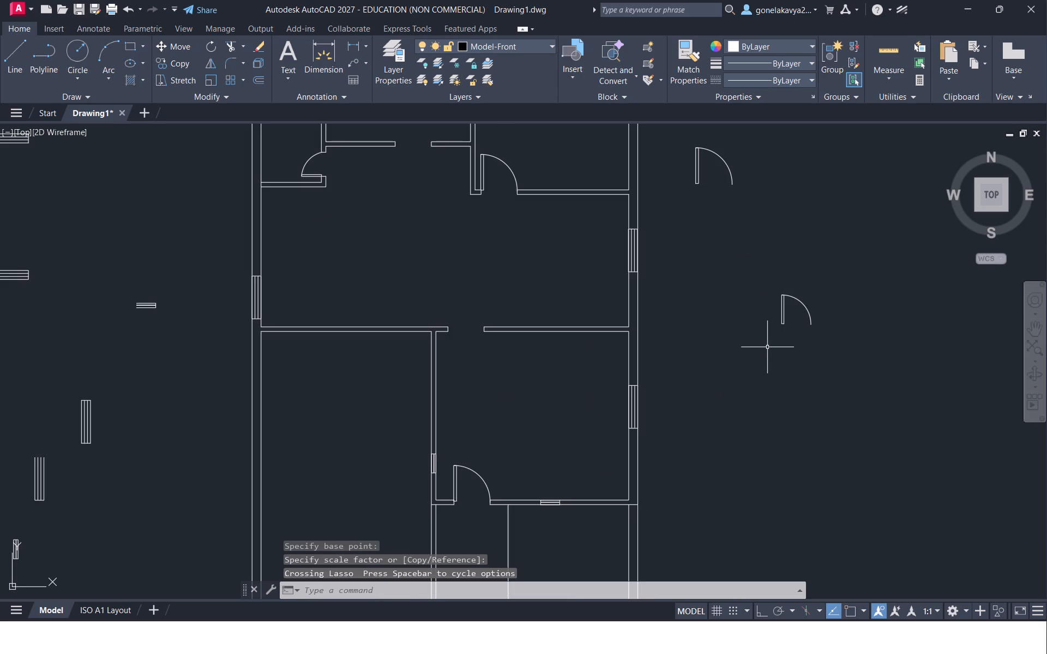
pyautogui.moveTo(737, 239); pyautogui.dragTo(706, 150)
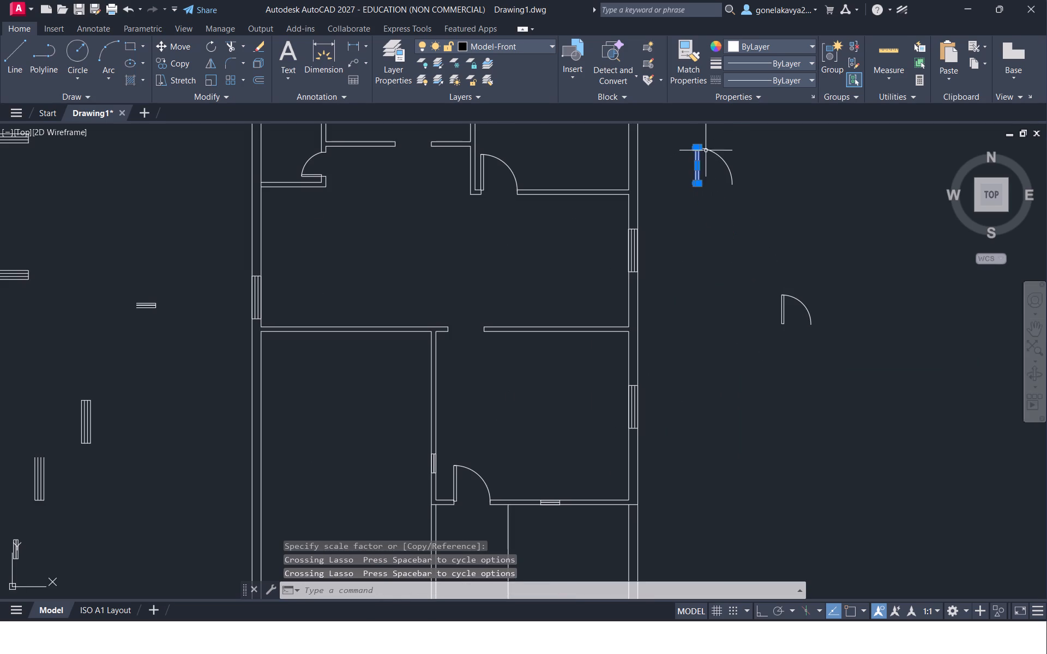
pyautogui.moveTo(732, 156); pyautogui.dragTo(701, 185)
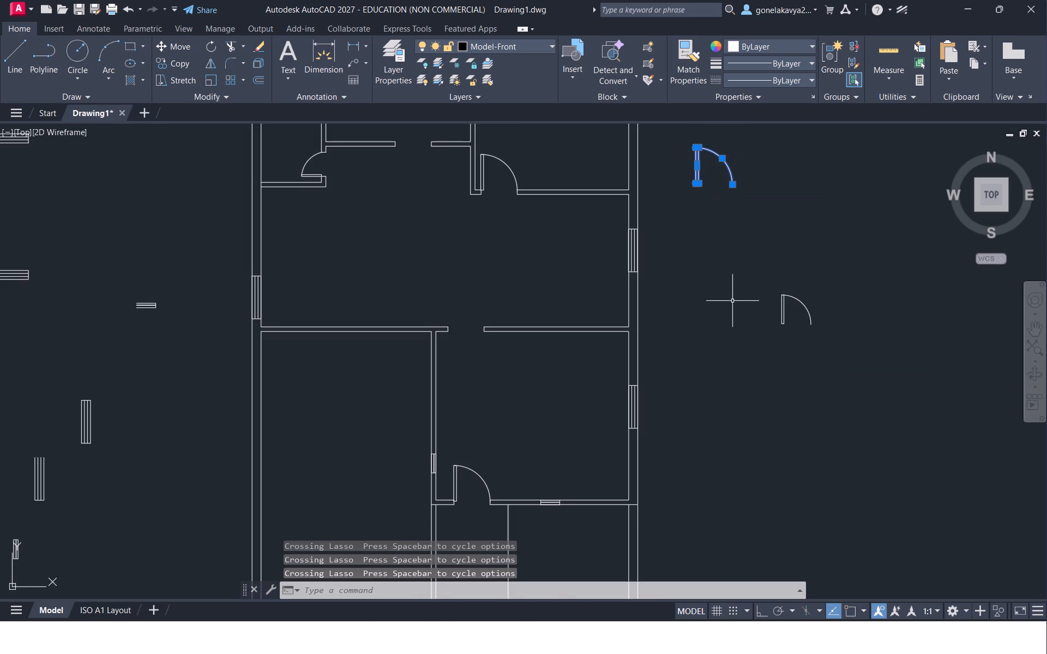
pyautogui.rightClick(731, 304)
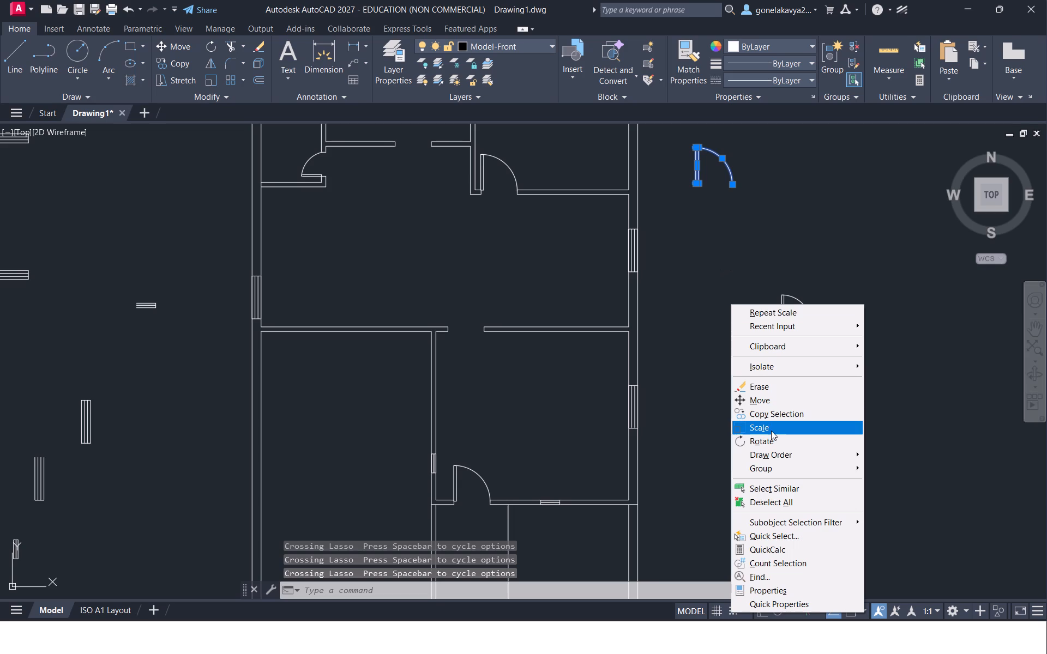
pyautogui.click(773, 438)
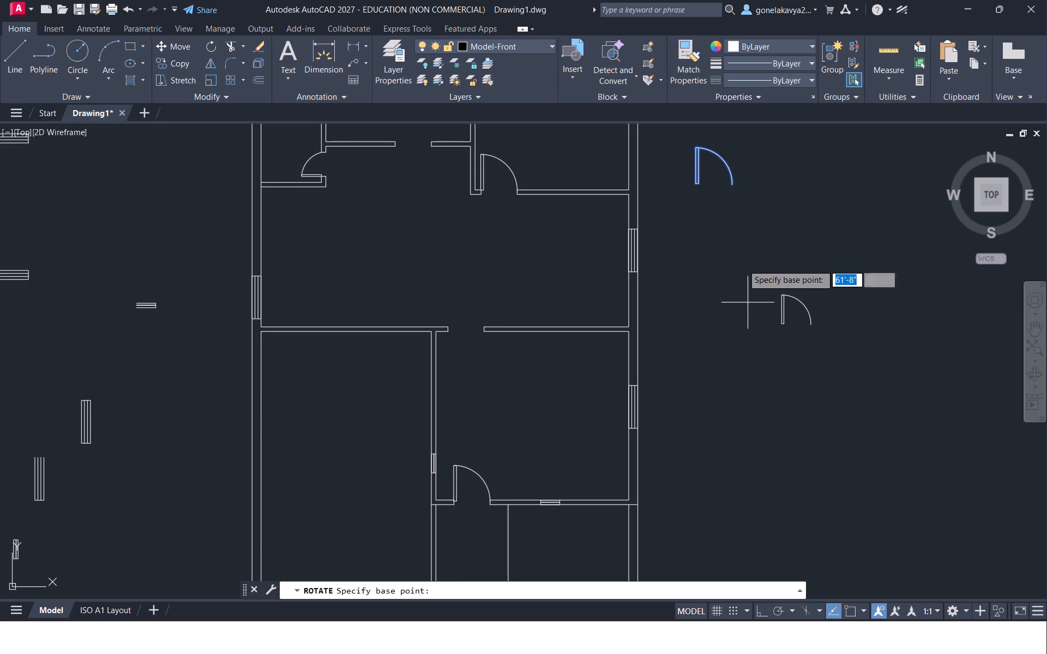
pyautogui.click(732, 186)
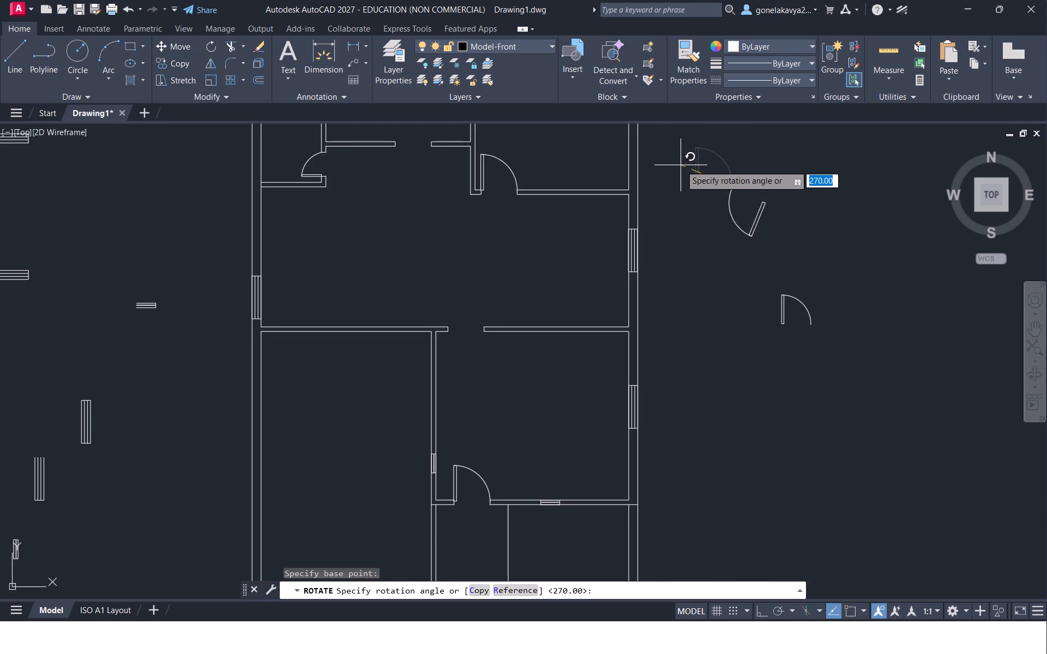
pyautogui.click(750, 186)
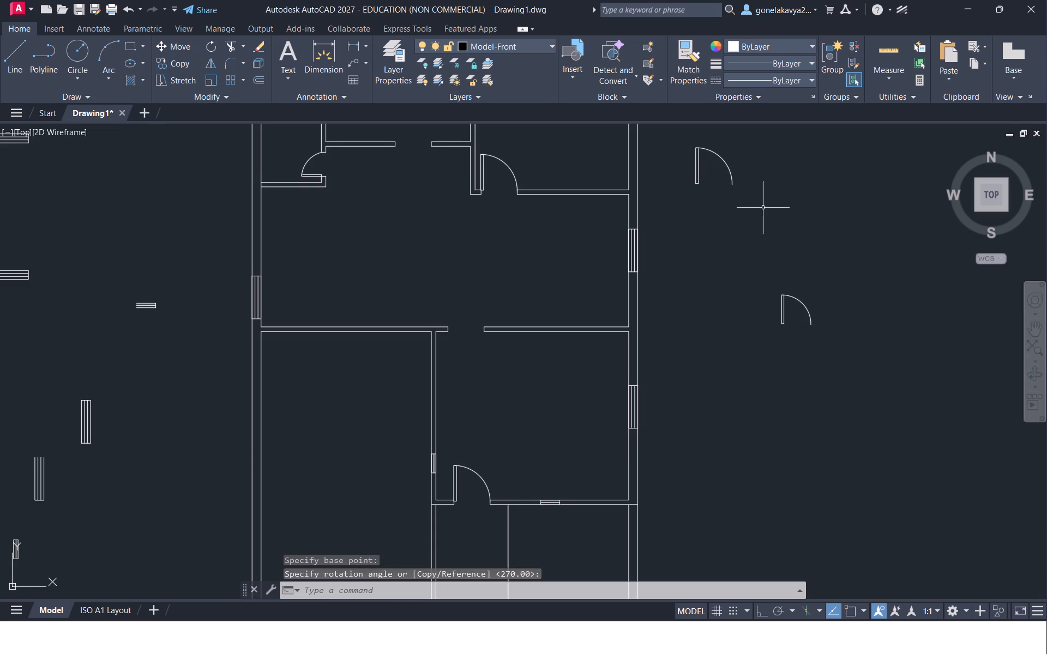
# Mirror the upper spare door symbol across a horizontal line just below it, keeping the original.
pyautogui.moveTo(718, 228); pyautogui.dragTo(697, 137)
pyautogui.write('MI')
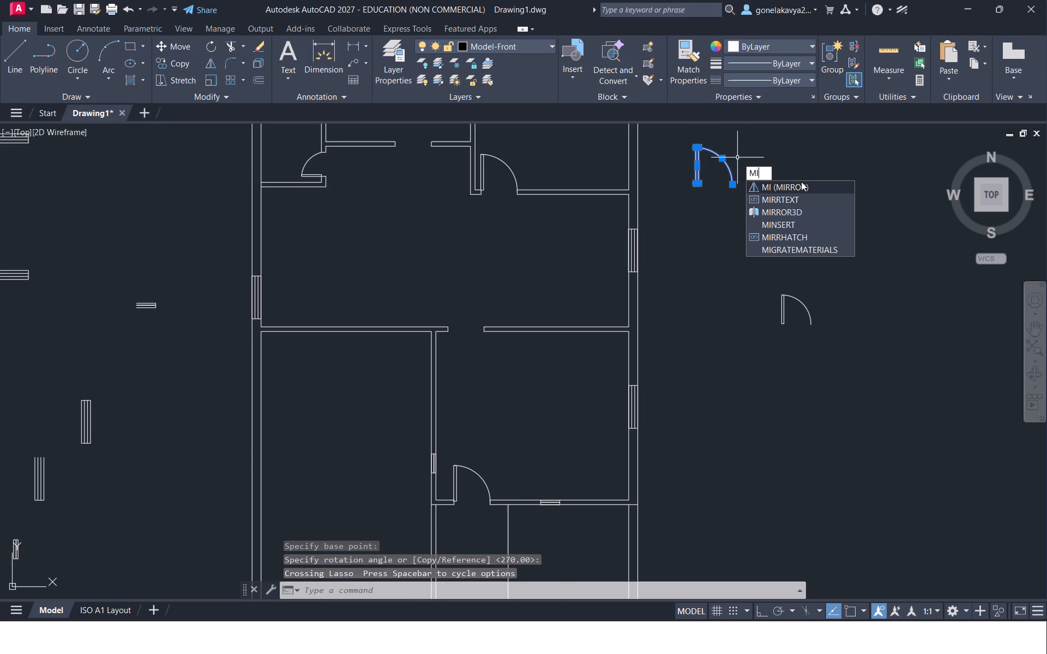
pyautogui.click(801, 181)
pyautogui.click(744, 186)
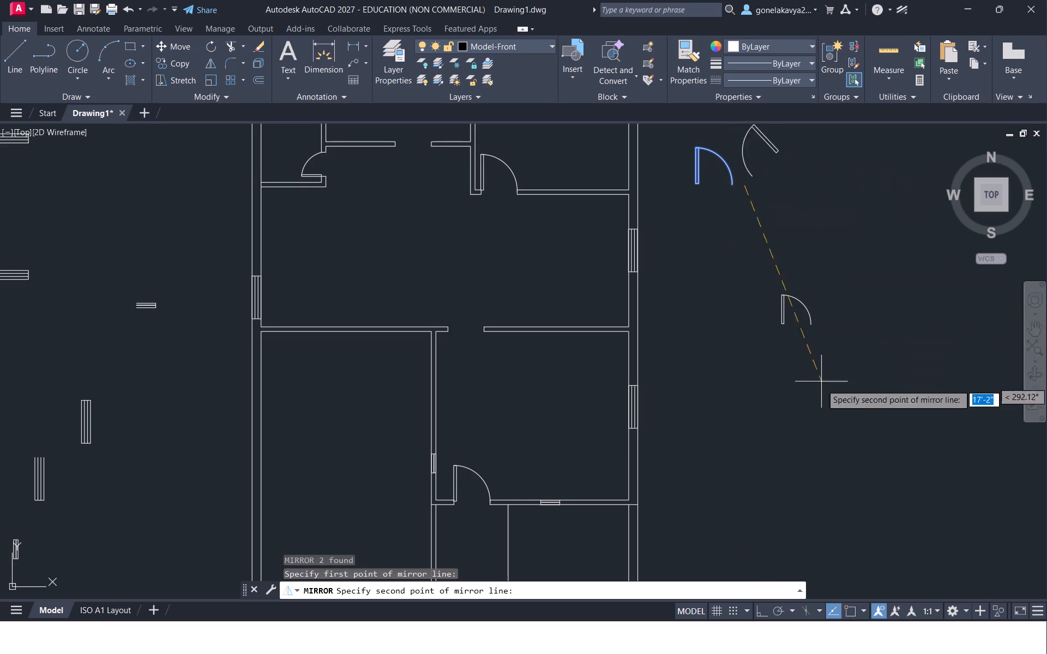
pyautogui.click(765, 614)
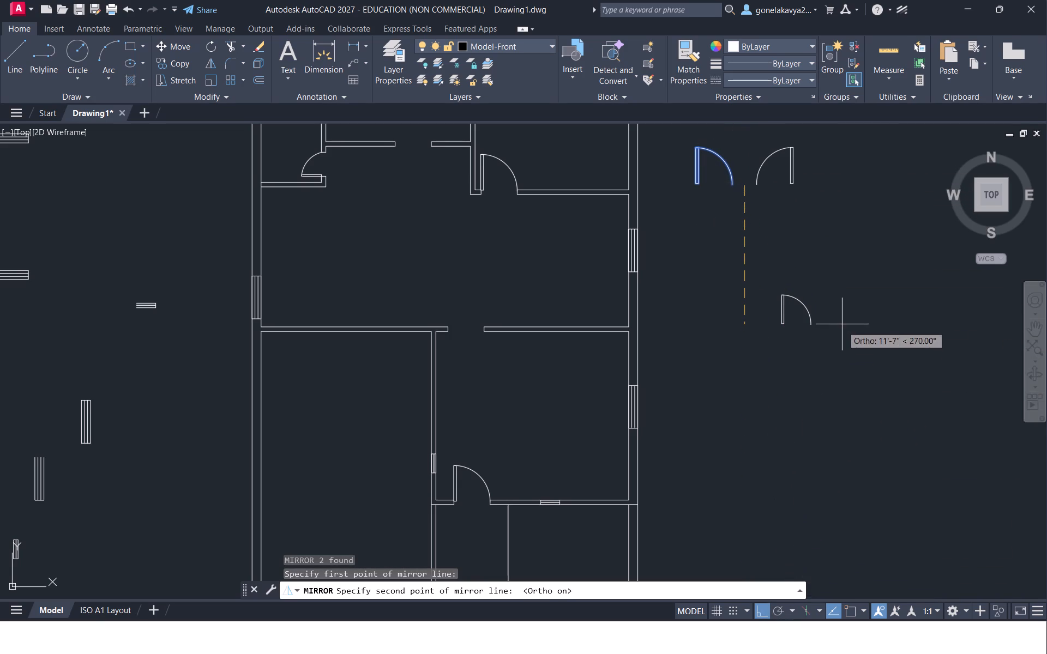
pyautogui.click(855, 222)
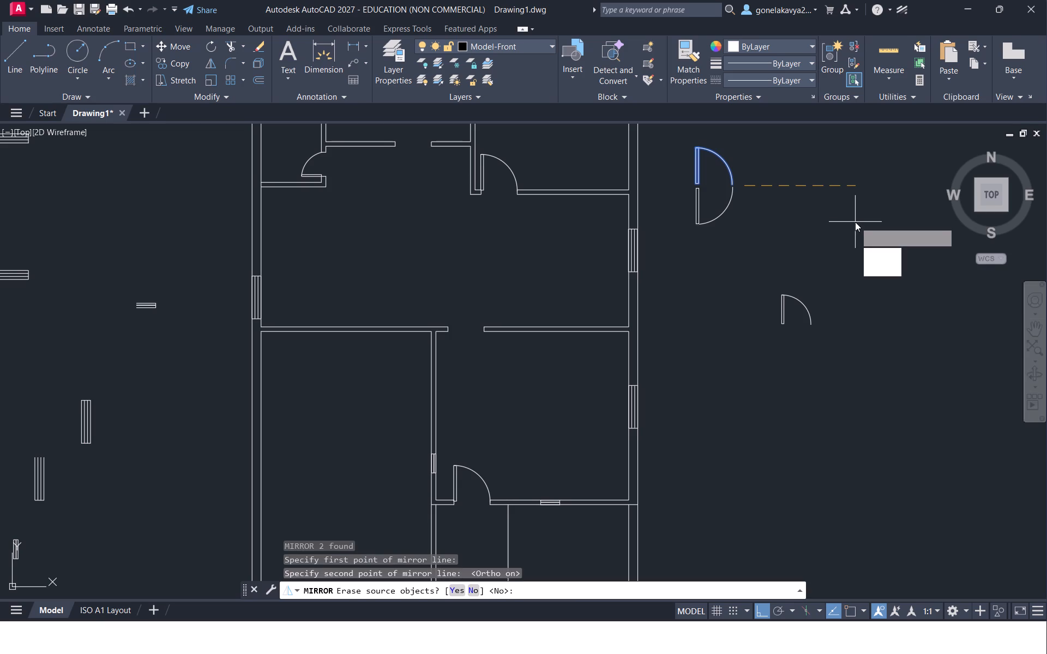
pyautogui.moveTo(889, 270); pyautogui.dragTo(855, 222)
# Copy the mirrored door leaf and arc into the opening of the middle horizontal partition, aligning the arc's end with the right jamb's lower corner.
pyautogui.click(725, 210)
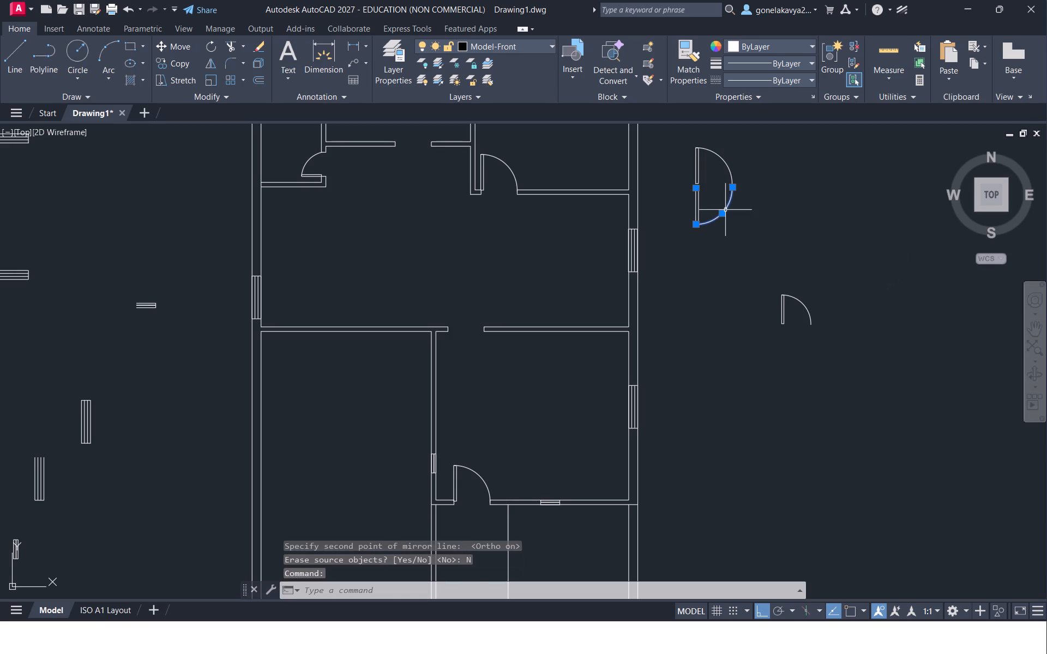
pyautogui.moveTo(706, 214); pyautogui.dragTo(690, 221)
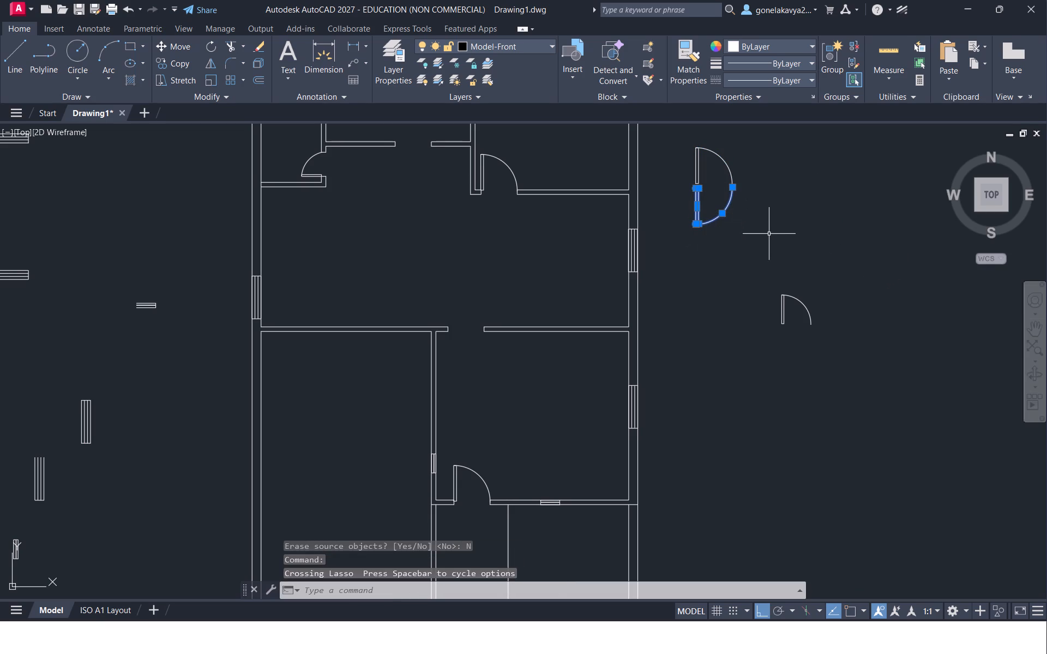
pyautogui.rightClick(769, 234)
pyautogui.click(827, 342)
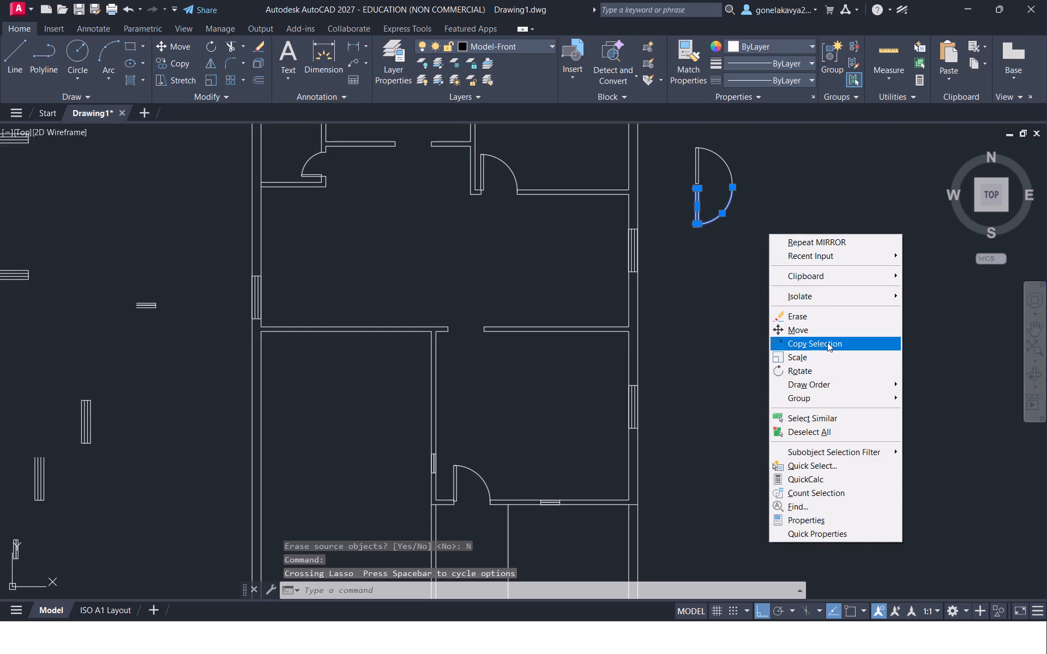
pyautogui.click(731, 189)
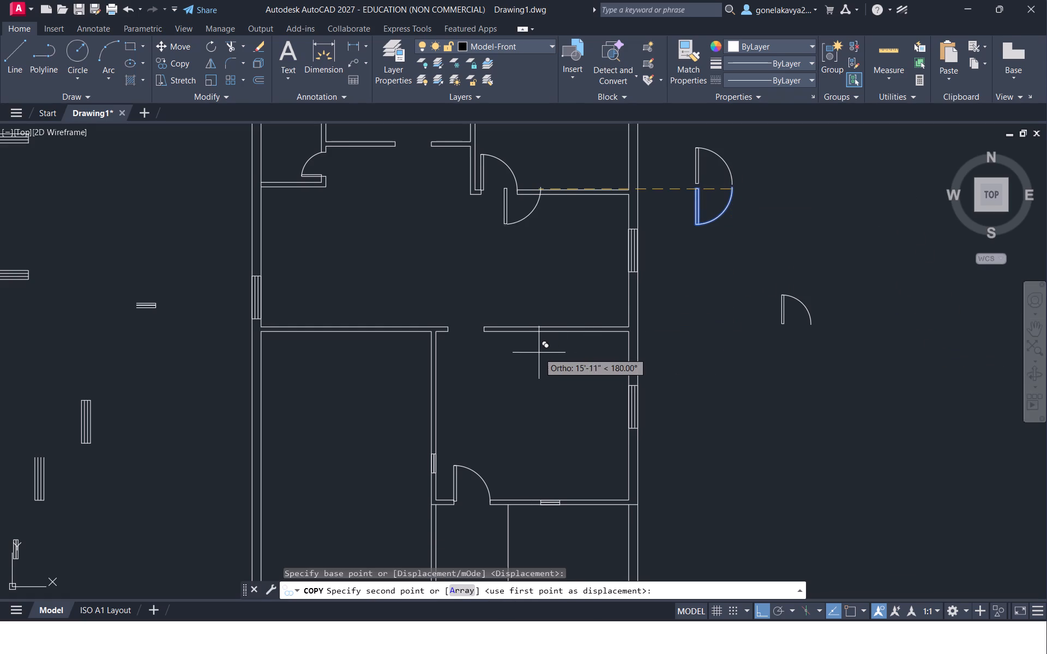
pyautogui.click(760, 607)
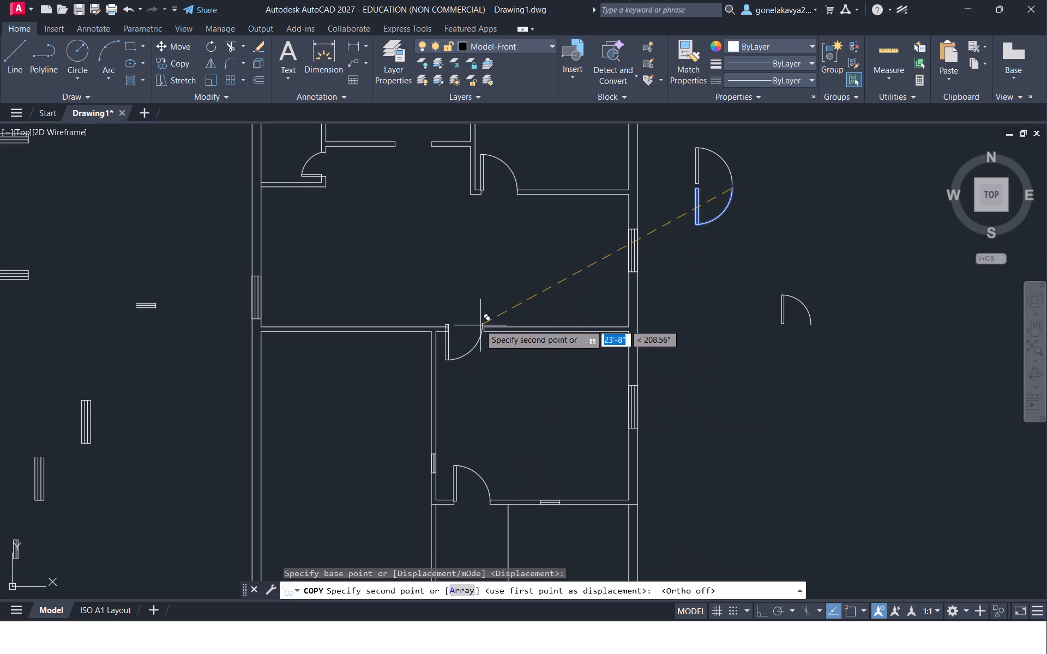
pyautogui.keyDown('ctrl'); pyautogui.scroll(2, 486, 329); pyautogui.keyUp('ctrl')
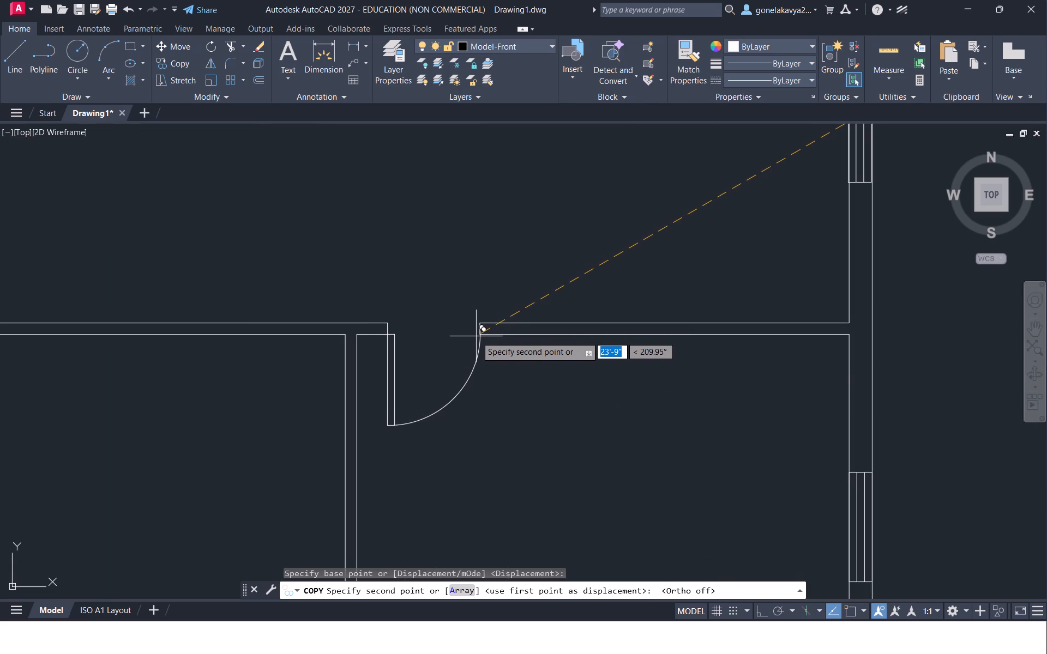
pyautogui.click(476, 336)
pyautogui.press('Escape')
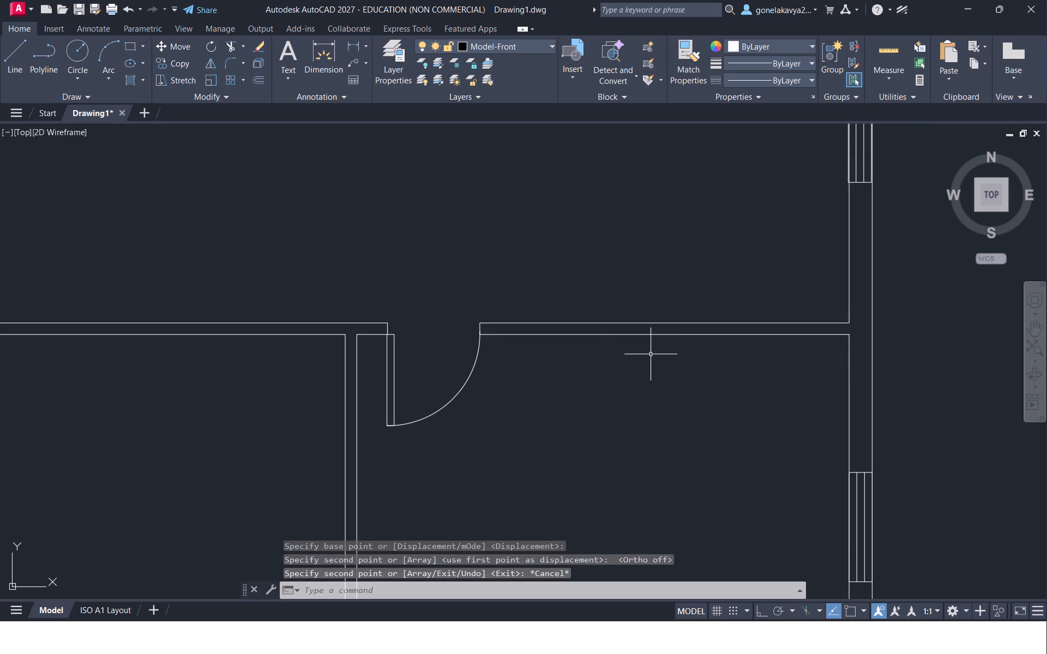
# Move all the spare door symbols from the right of the plan to the empty area left of the spare window symbols.
pyautogui.keyDown('ctrl'); pyautogui.scroll(-4, 651, 354); pyautogui.keyUp('ctrl')
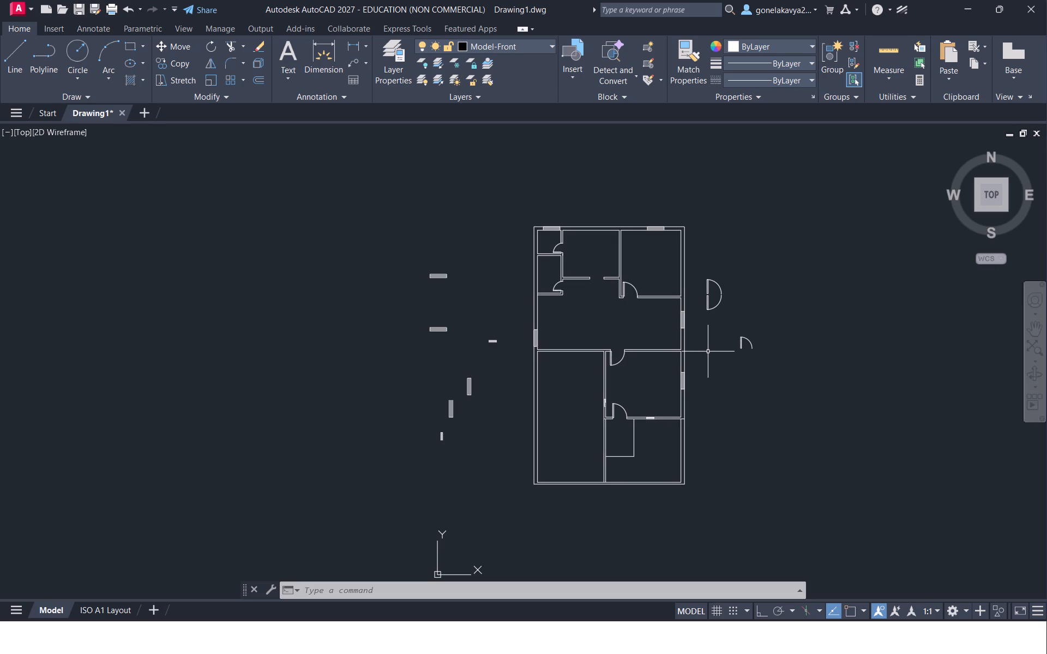
pyautogui.moveTo(767, 353); pyautogui.dragTo(717, 258)
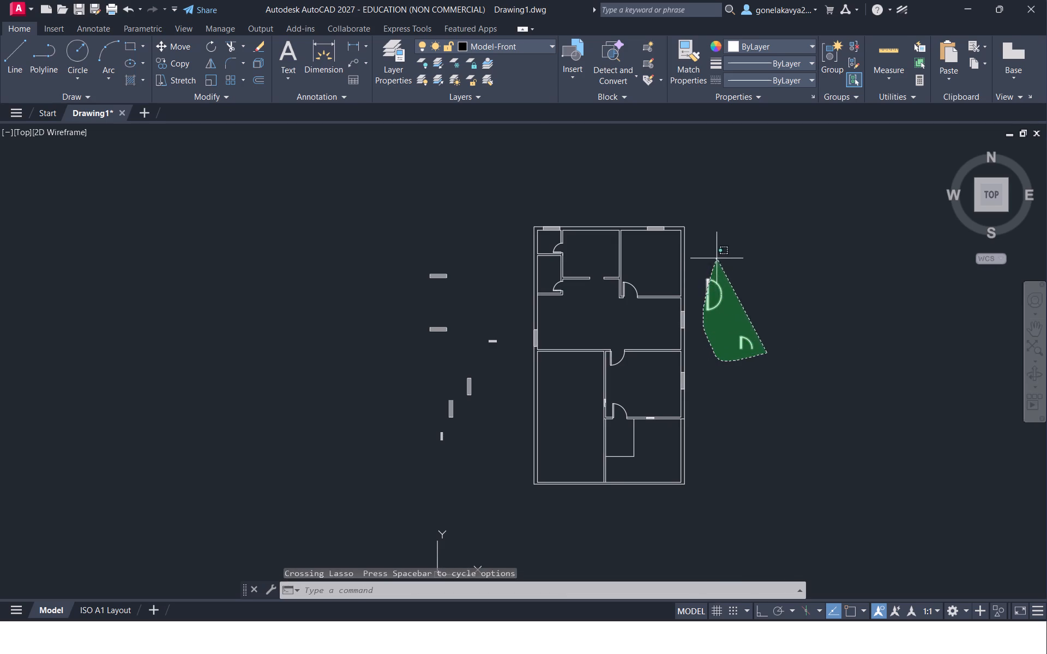
pyautogui.moveTo(717, 258); pyautogui.dragTo(720, 254)
pyautogui.rightClick(720, 254)
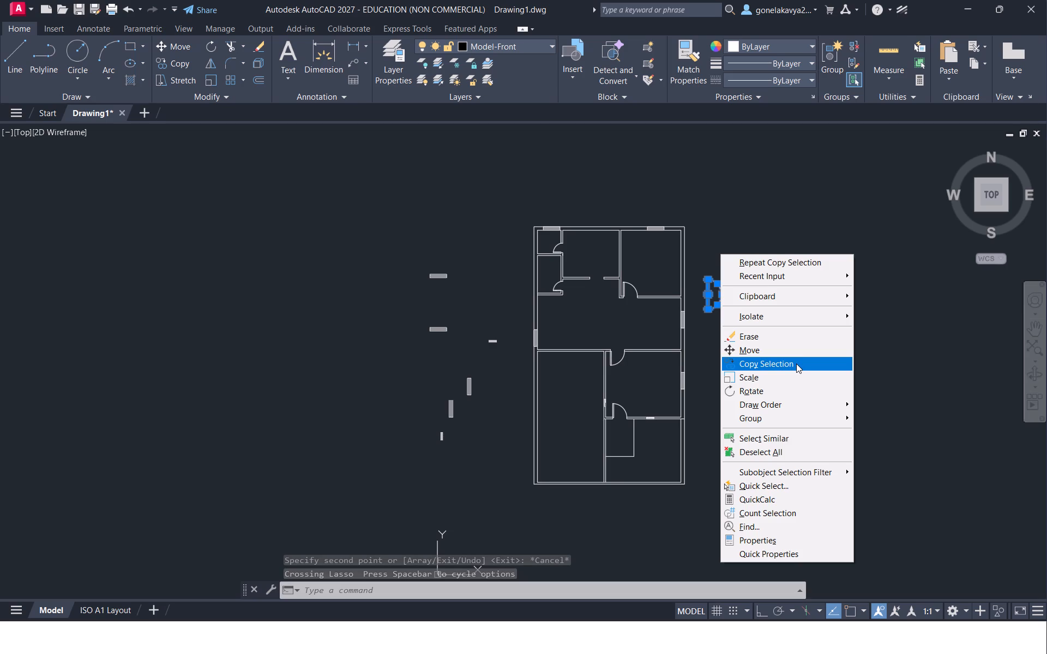
pyautogui.click(784, 352)
pyautogui.moveTo(759, 370); pyautogui.dragTo(657, 393)
pyautogui.click(342, 416)
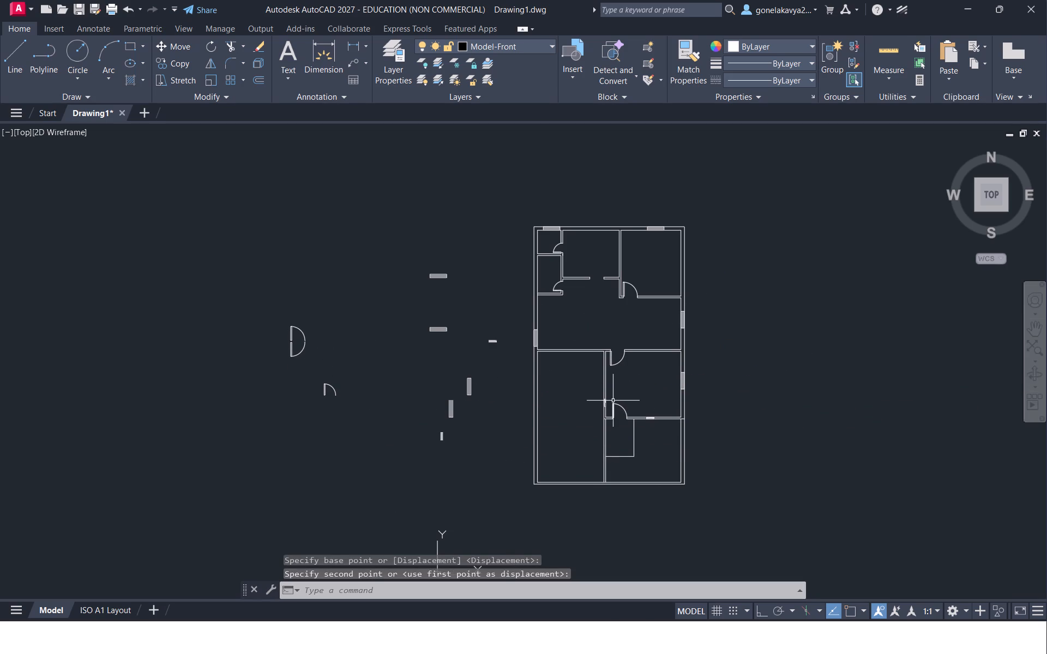
# Insert the Vehicles - Imperial sample block in the empty area to the right of the plan.
pyautogui.hotkey('ctrl', '3')
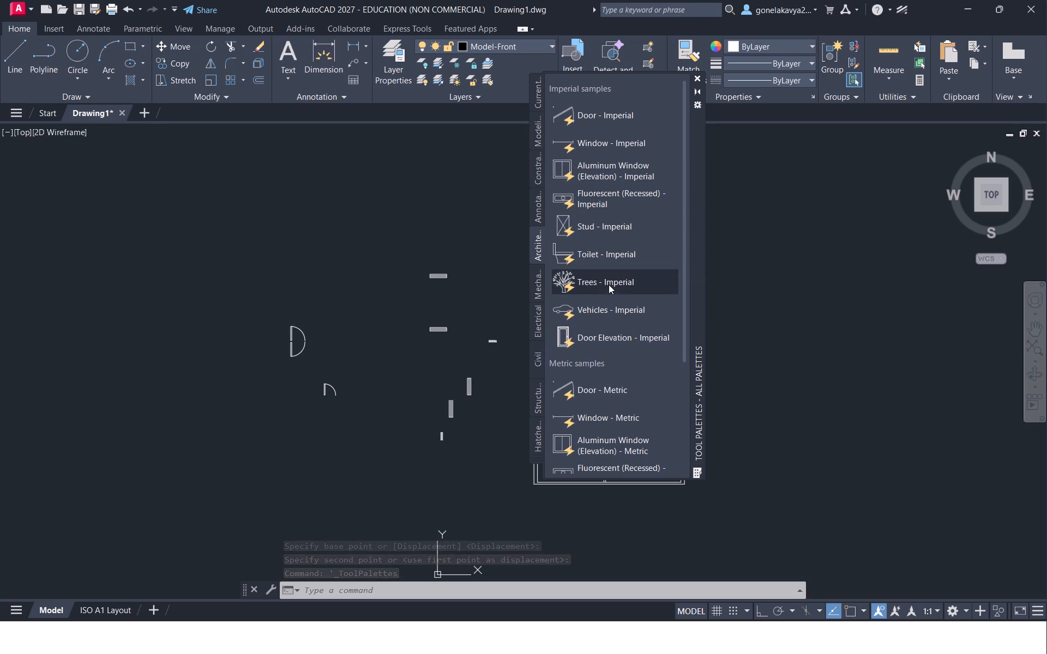
pyautogui.click(600, 311)
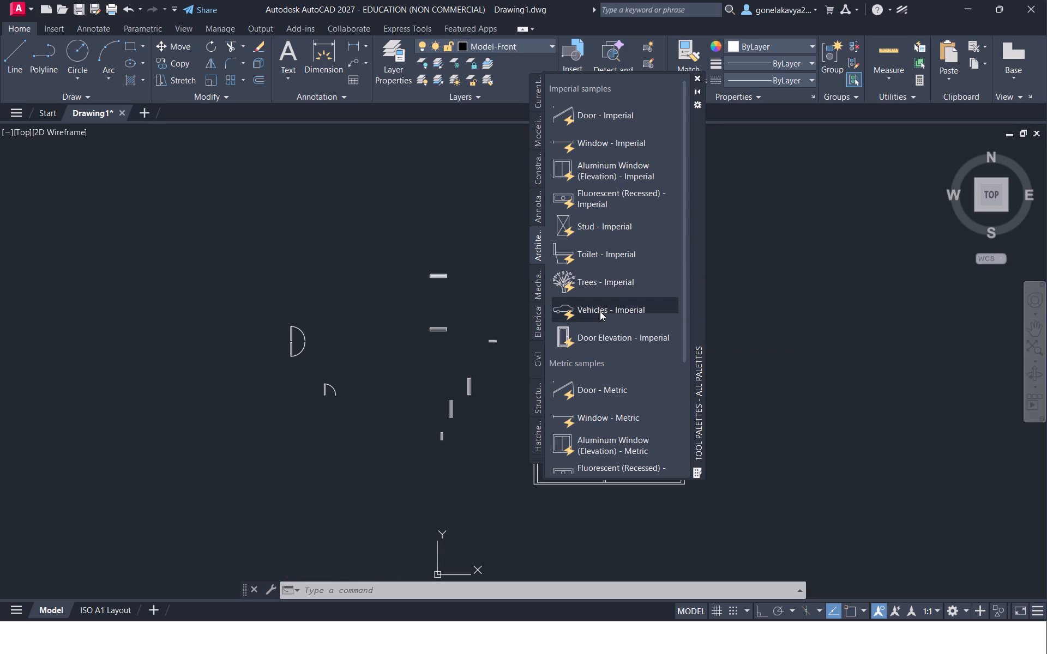
pyautogui.moveTo(600, 311); pyautogui.dragTo(752, 299)
pyautogui.click(760, 300)
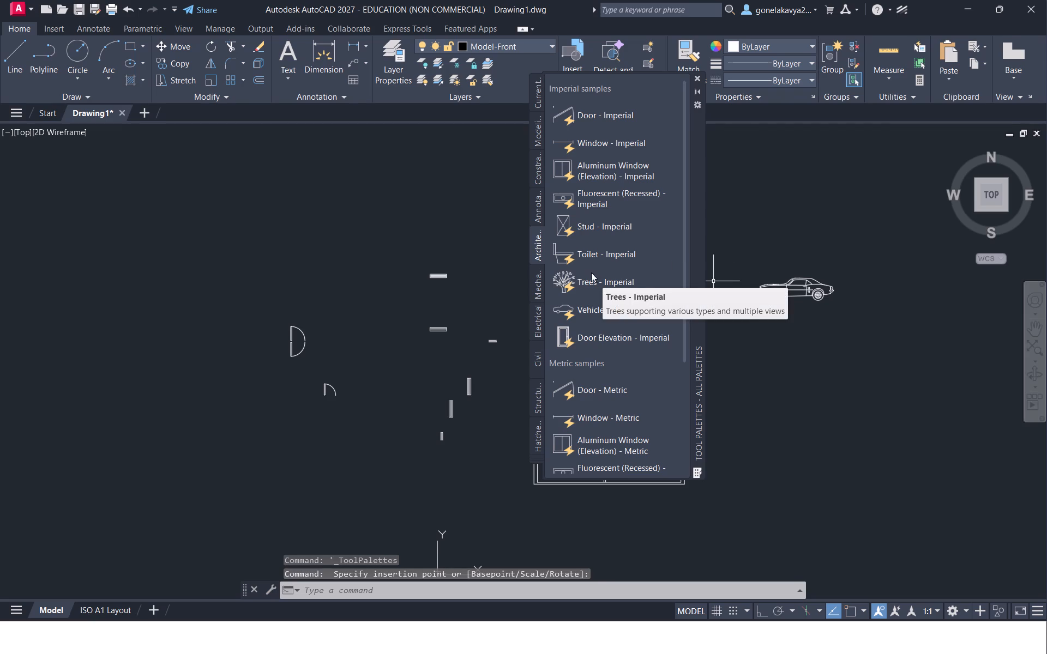
# Insert the Trees - Imperial sample block above the car, to the right of the plan.
pyautogui.moveTo(567, 282); pyautogui.dragTo(748, 213)
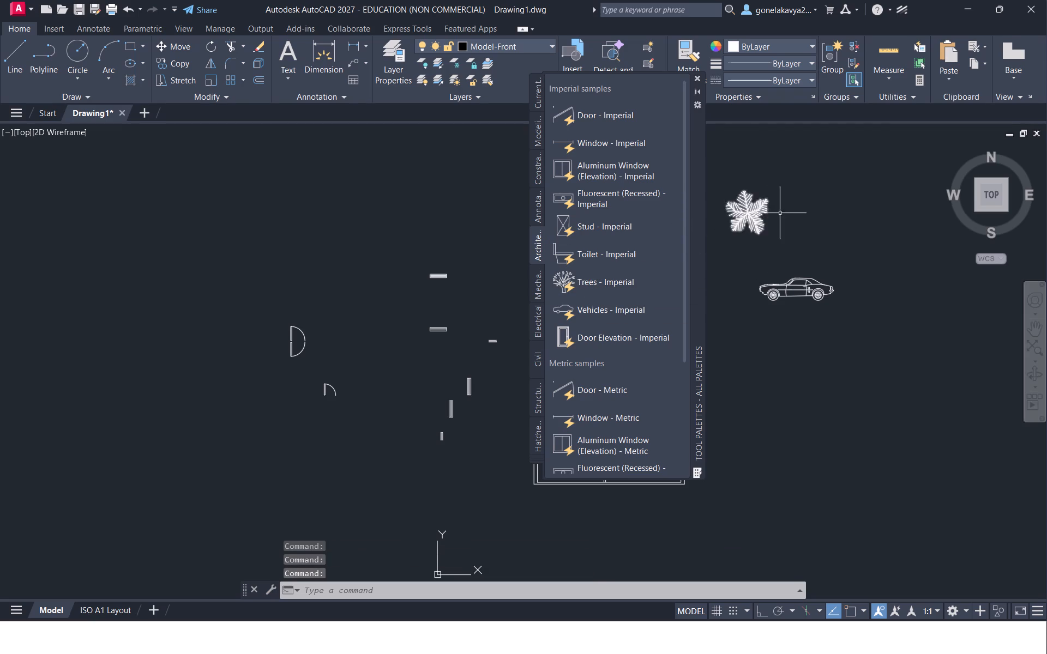
pyautogui.click(788, 214)
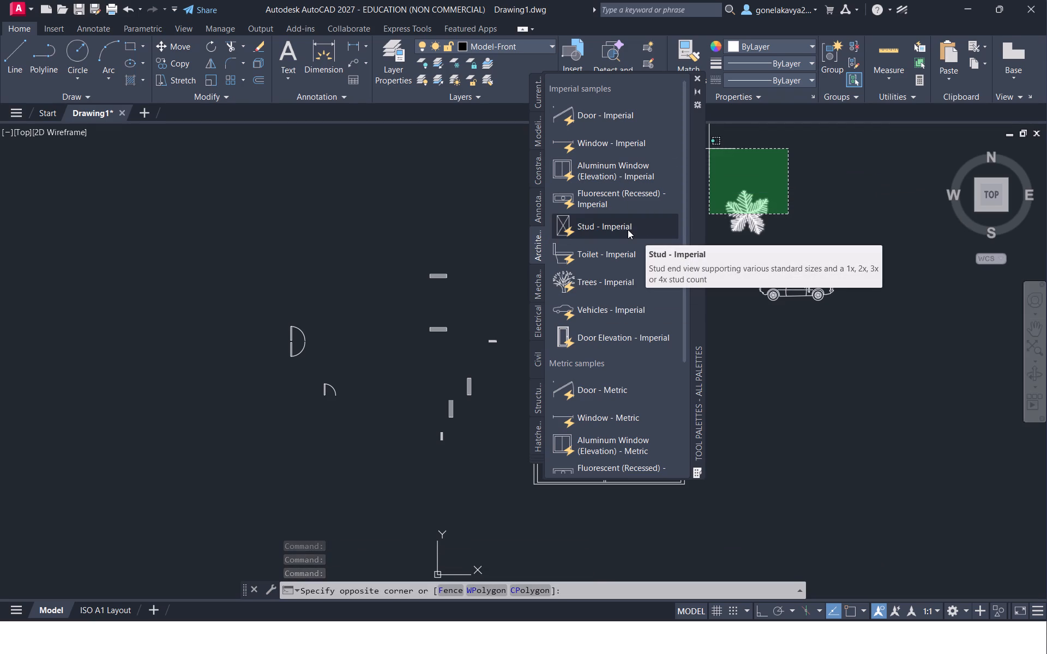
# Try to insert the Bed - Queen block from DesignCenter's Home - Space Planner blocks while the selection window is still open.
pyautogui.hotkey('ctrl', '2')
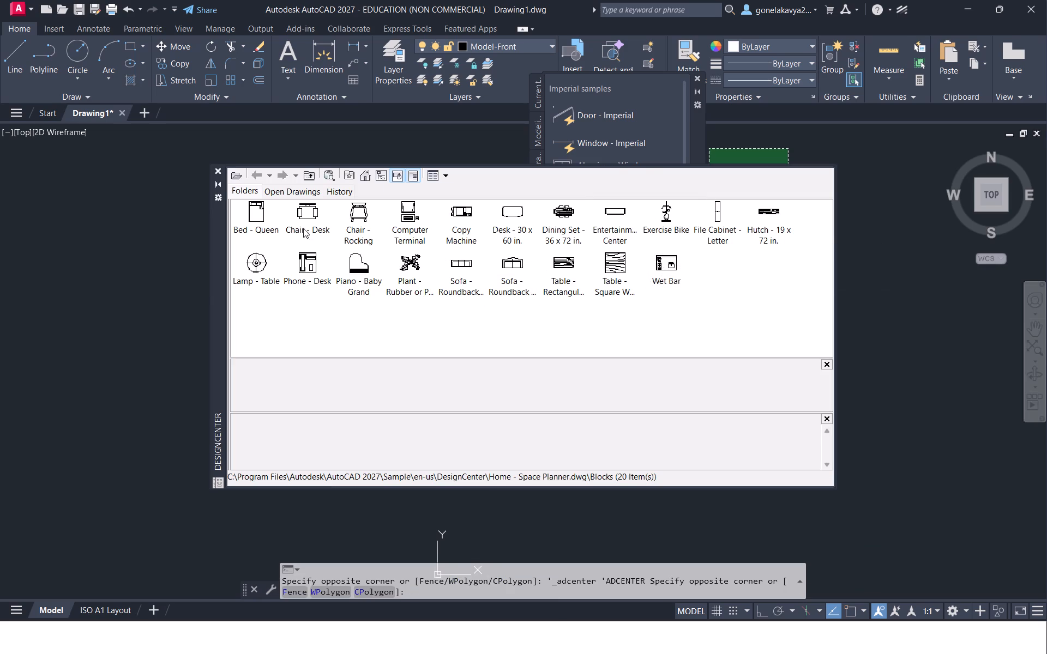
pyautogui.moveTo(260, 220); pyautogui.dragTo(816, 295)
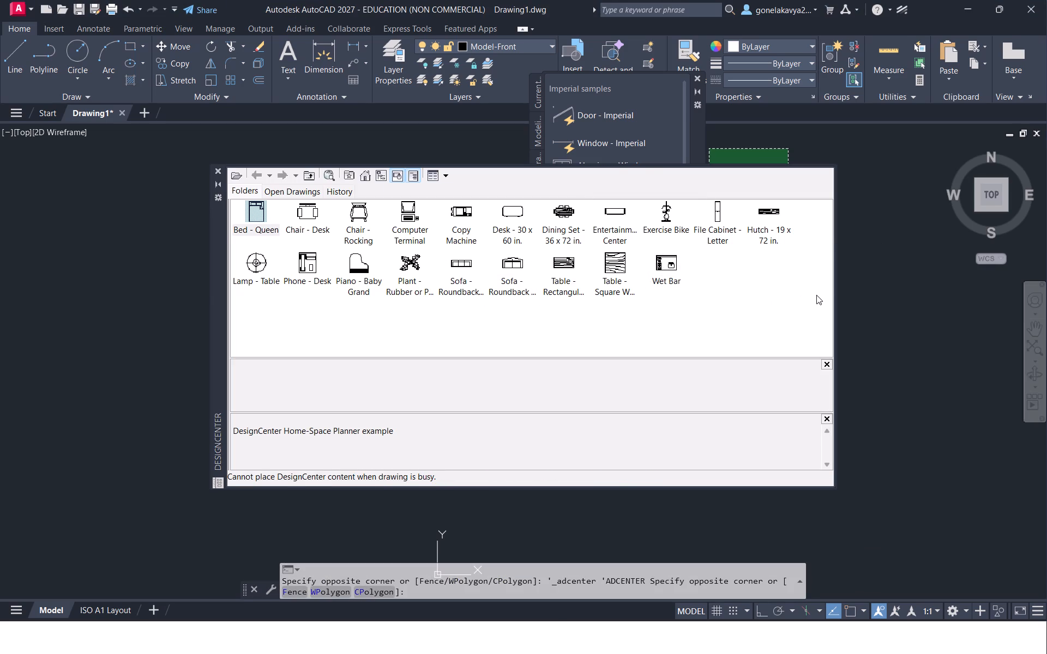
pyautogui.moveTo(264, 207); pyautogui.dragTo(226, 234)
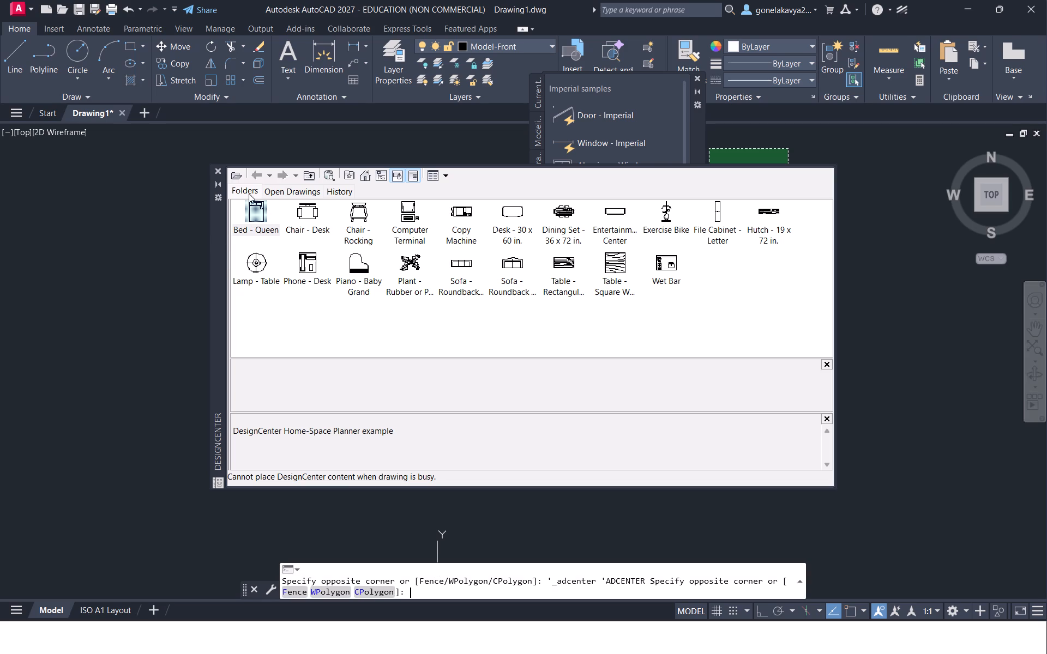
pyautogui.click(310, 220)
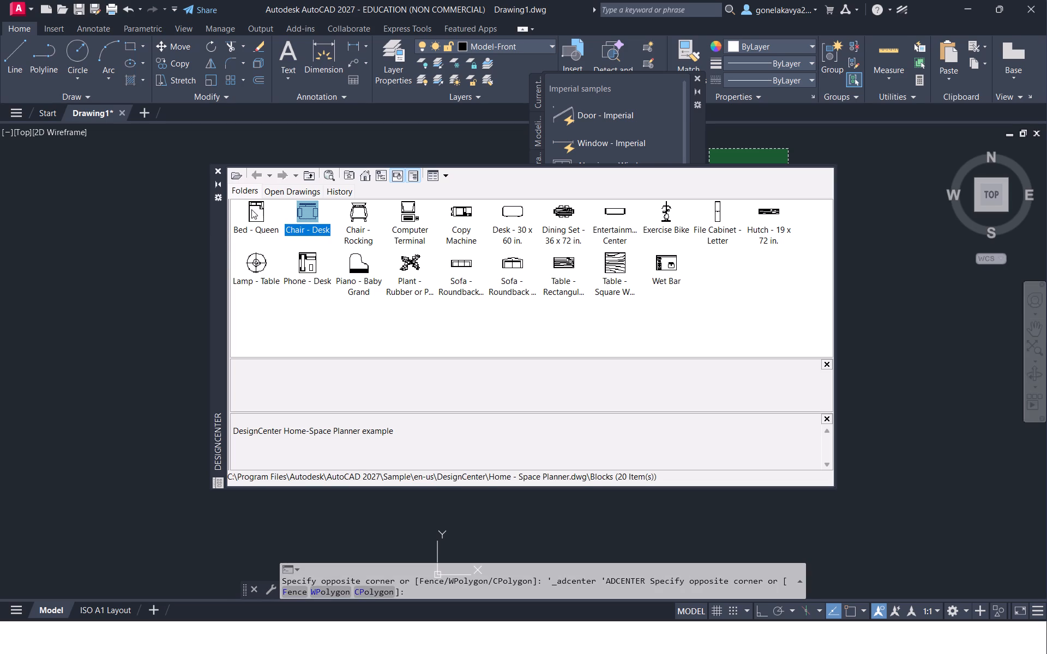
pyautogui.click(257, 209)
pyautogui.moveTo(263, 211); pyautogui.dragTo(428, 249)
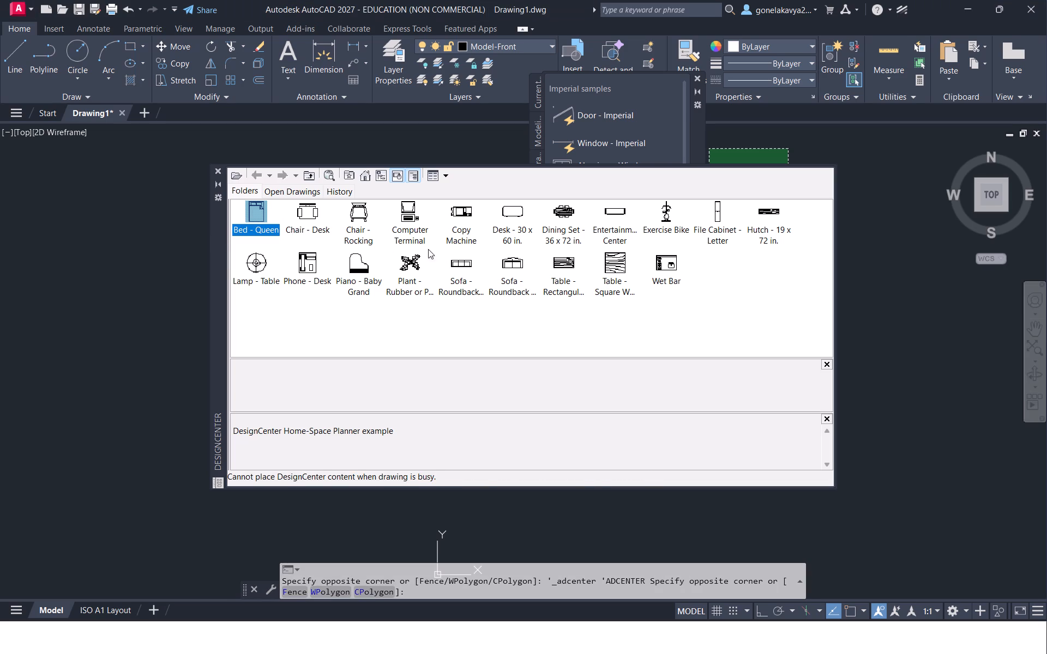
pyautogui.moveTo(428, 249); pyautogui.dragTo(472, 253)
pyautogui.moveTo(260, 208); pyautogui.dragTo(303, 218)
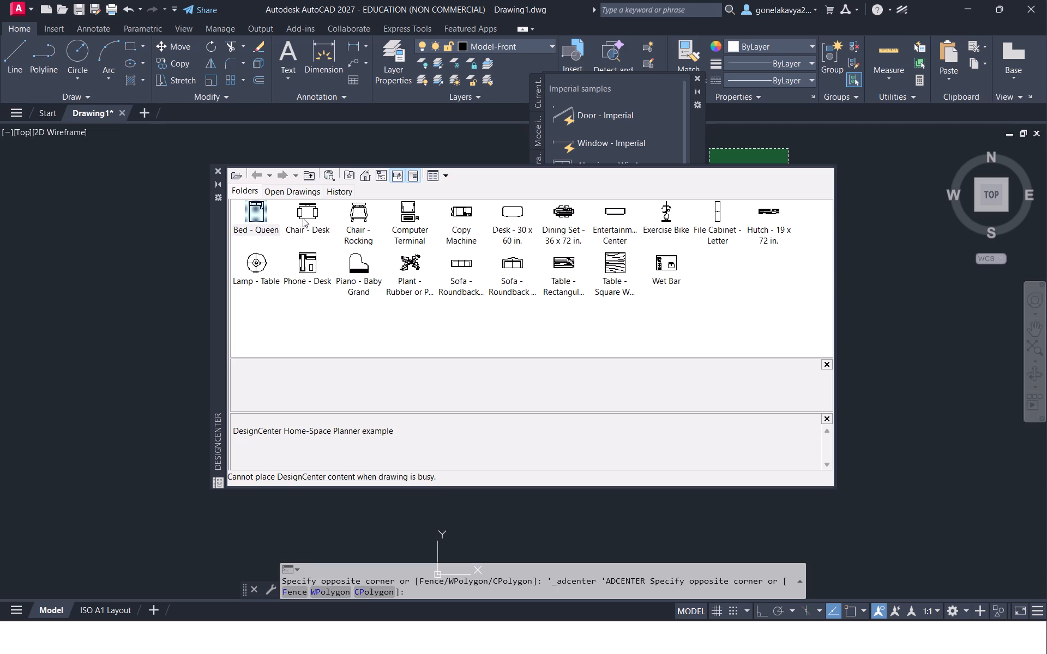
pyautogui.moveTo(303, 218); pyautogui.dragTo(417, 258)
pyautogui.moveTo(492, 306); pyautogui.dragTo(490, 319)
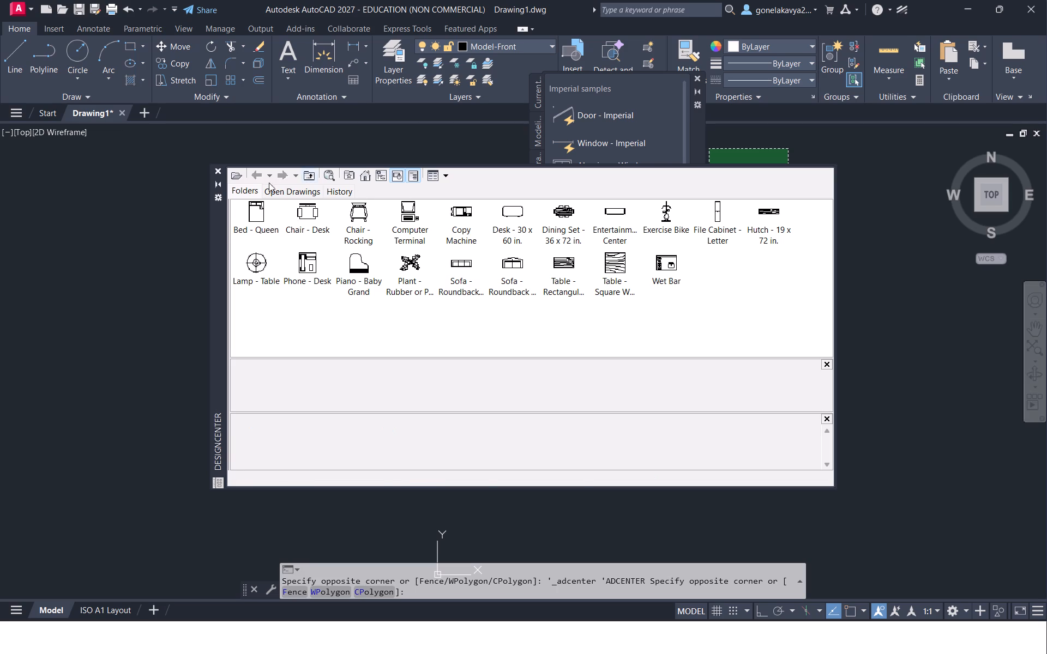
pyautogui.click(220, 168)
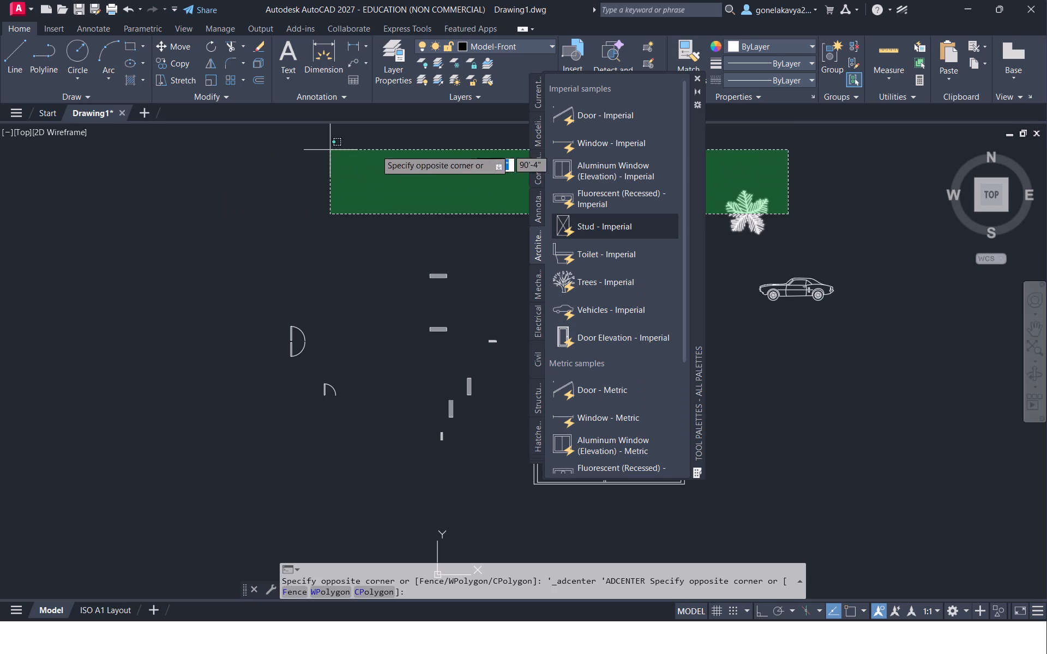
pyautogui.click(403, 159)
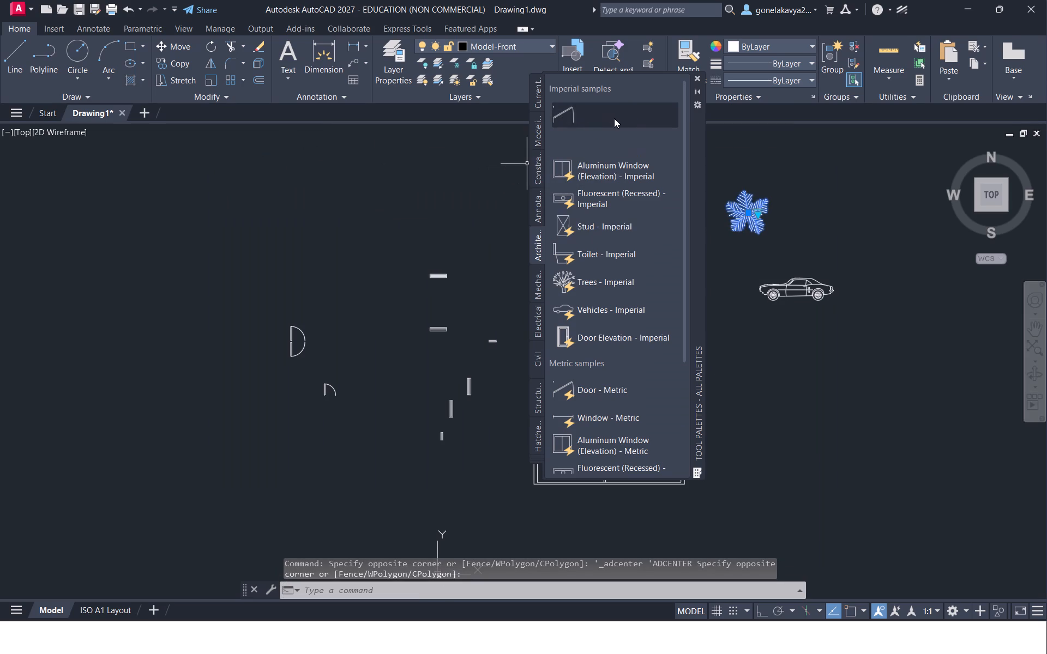
# Close the Tool Palettes so that the whole floor plan is uncovered.
pyautogui.click(694, 81)
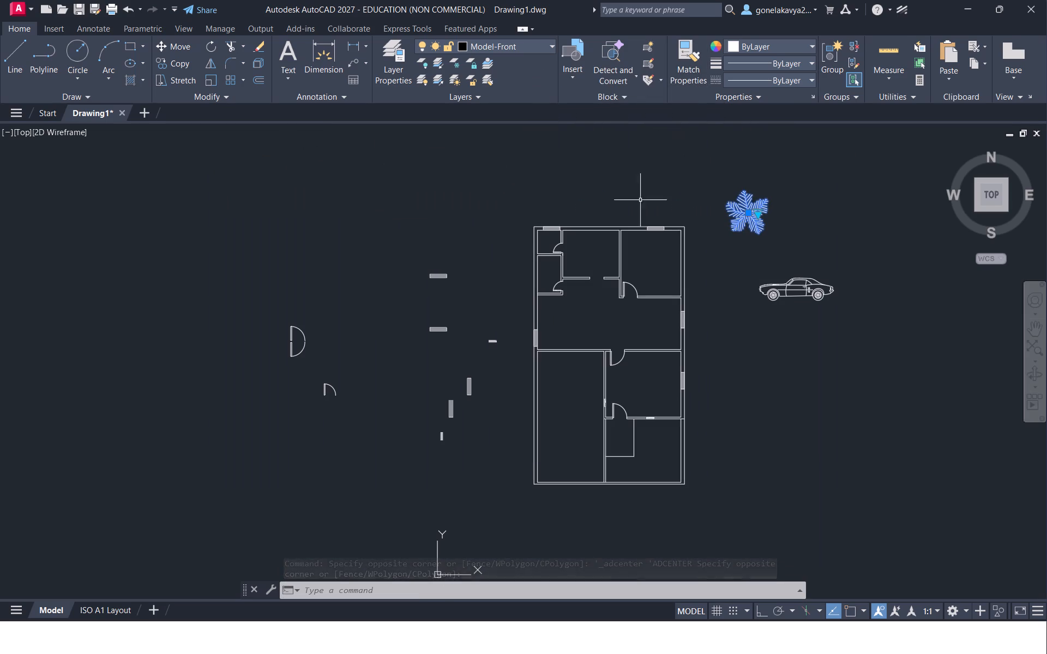
pyautogui.moveTo(682, 286); pyautogui.dragTo(659, 231, button='middle')
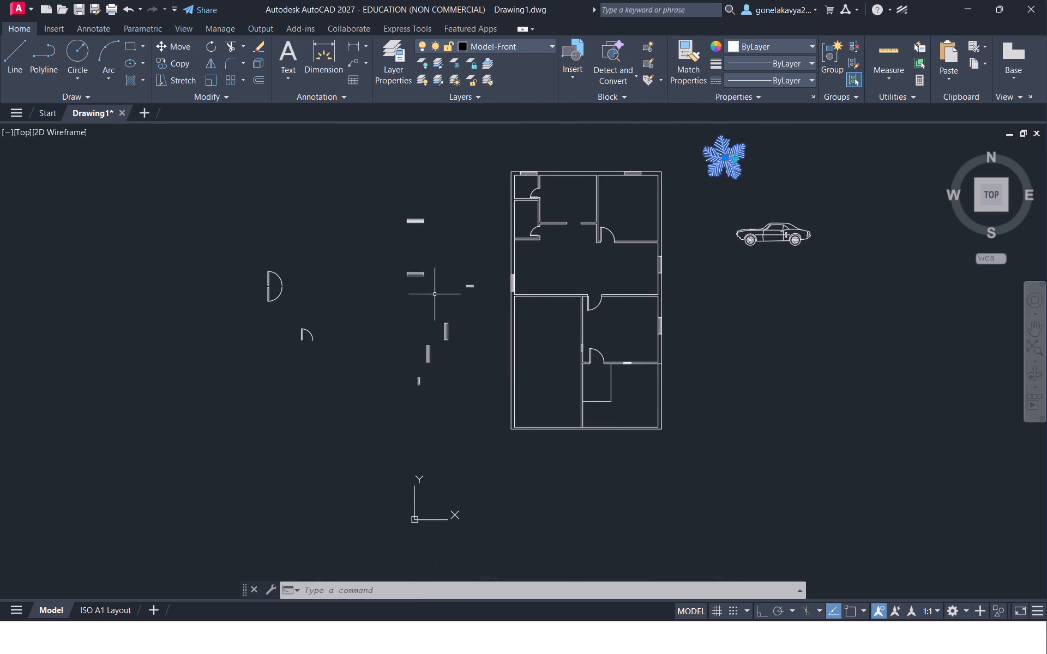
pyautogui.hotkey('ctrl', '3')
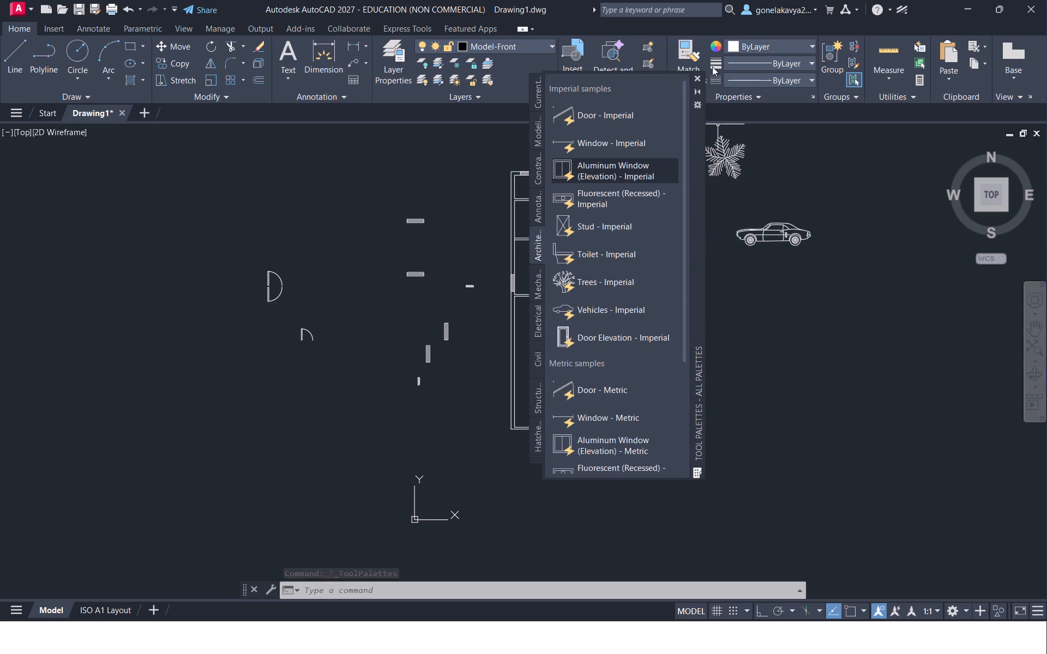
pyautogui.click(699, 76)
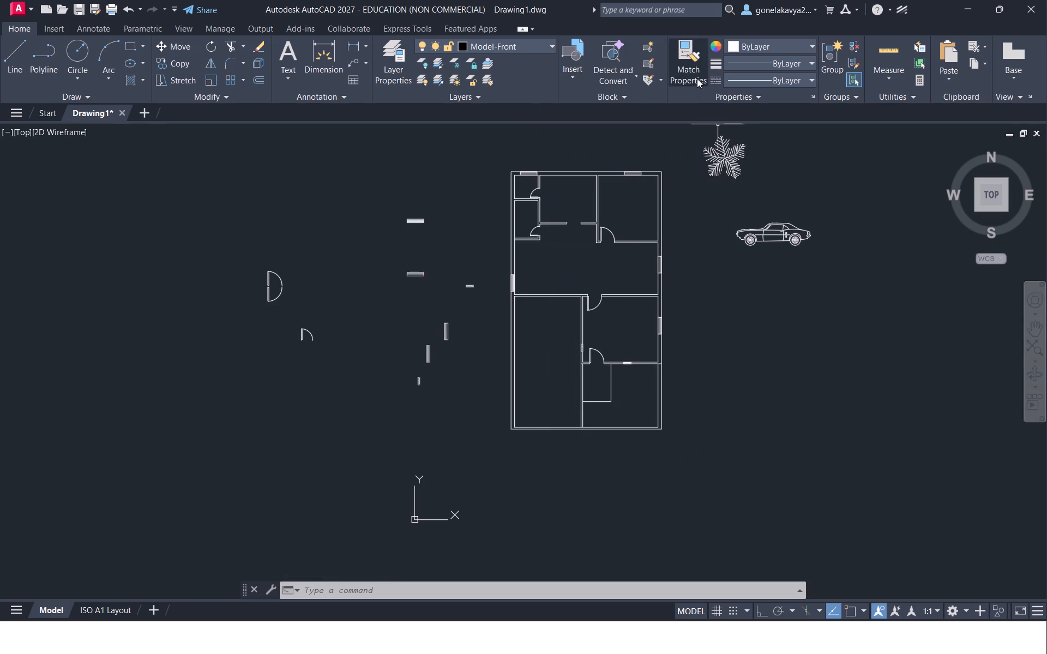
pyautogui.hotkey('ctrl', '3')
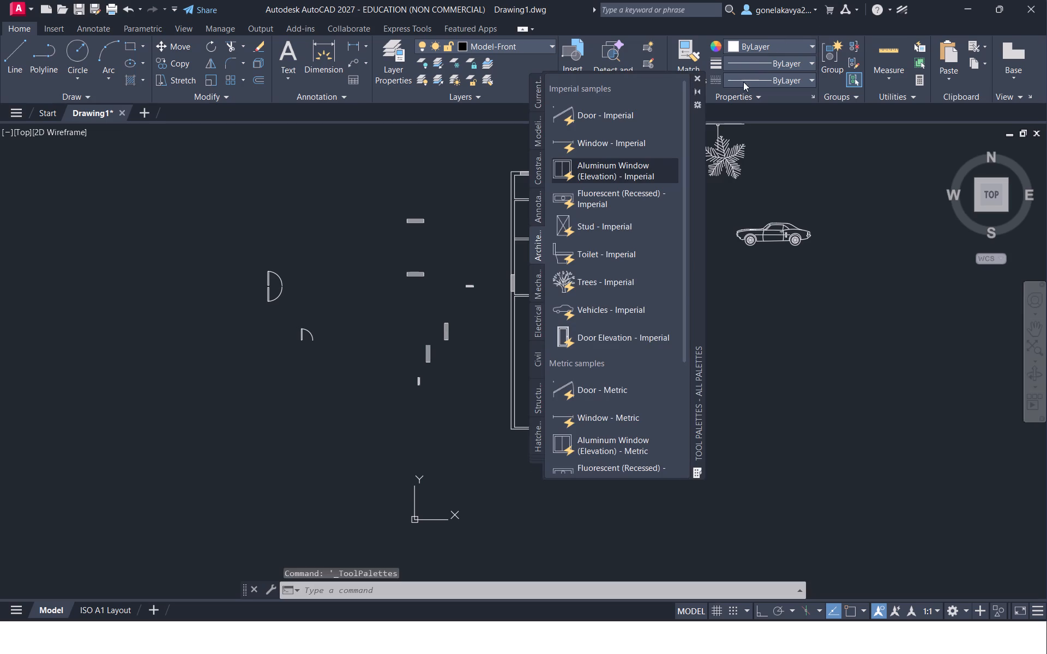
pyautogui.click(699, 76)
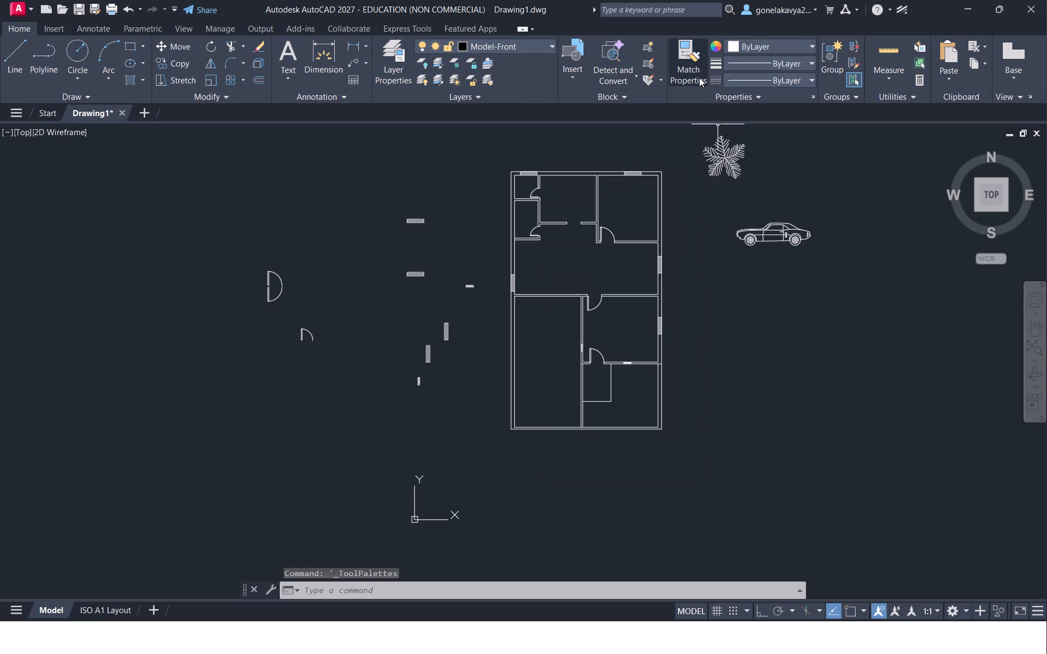
# Insert the Bed - Queen block from DesignCenter's Home - Space Planner blocks in the empty area right of the plan, beyond the car.
pyautogui.hotkey('ctrl', '2')
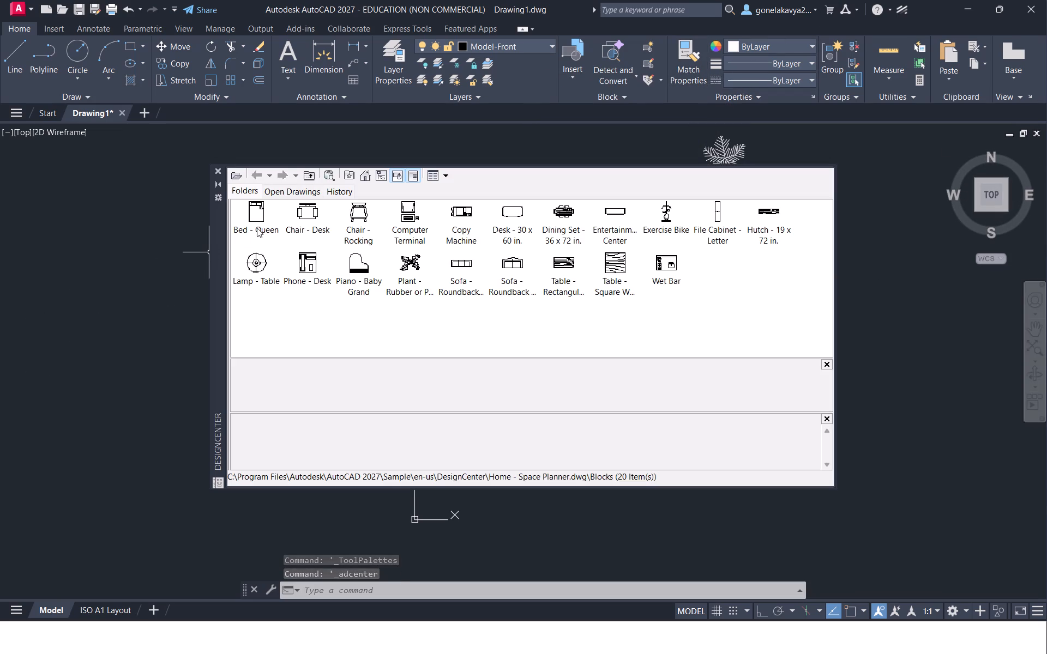
pyautogui.moveTo(257, 228); pyautogui.dragTo(839, 308)
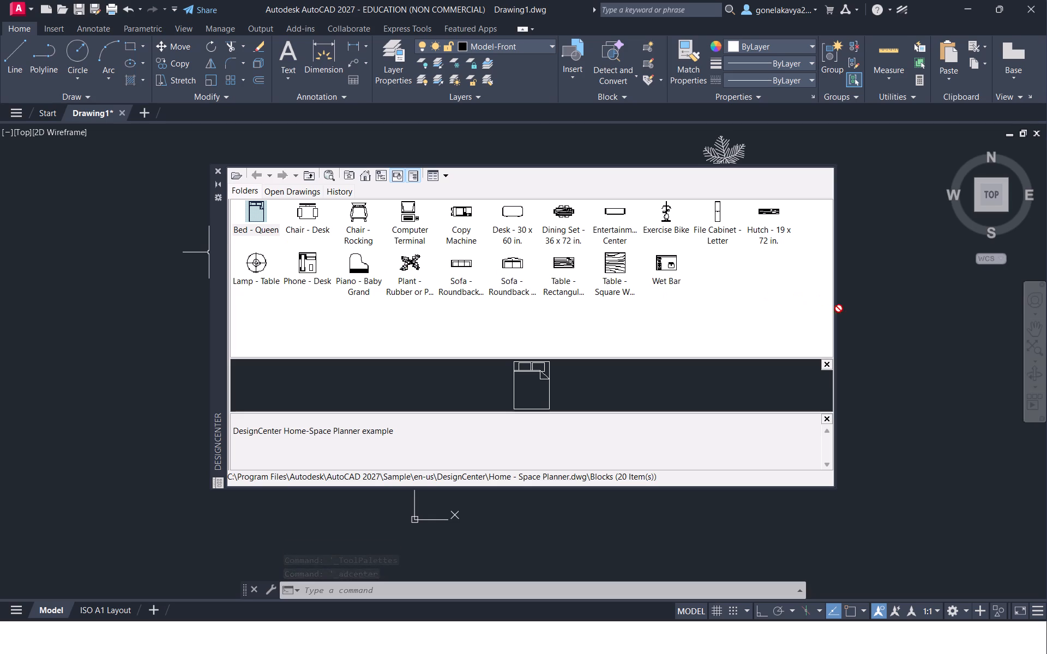
pyautogui.moveTo(839, 308); pyautogui.dragTo(884, 334)
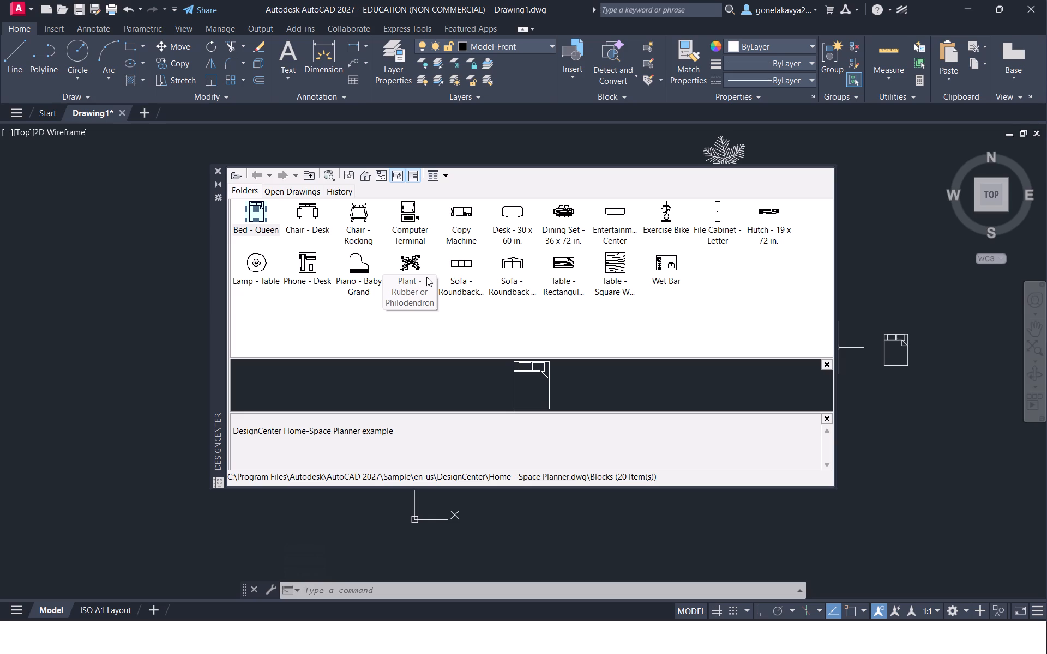
# Insert the Dining Set - 36 x 72 in. block from the Home - Space Planner blocks just above the bed.
pyautogui.scroll(-1, 426, 277)
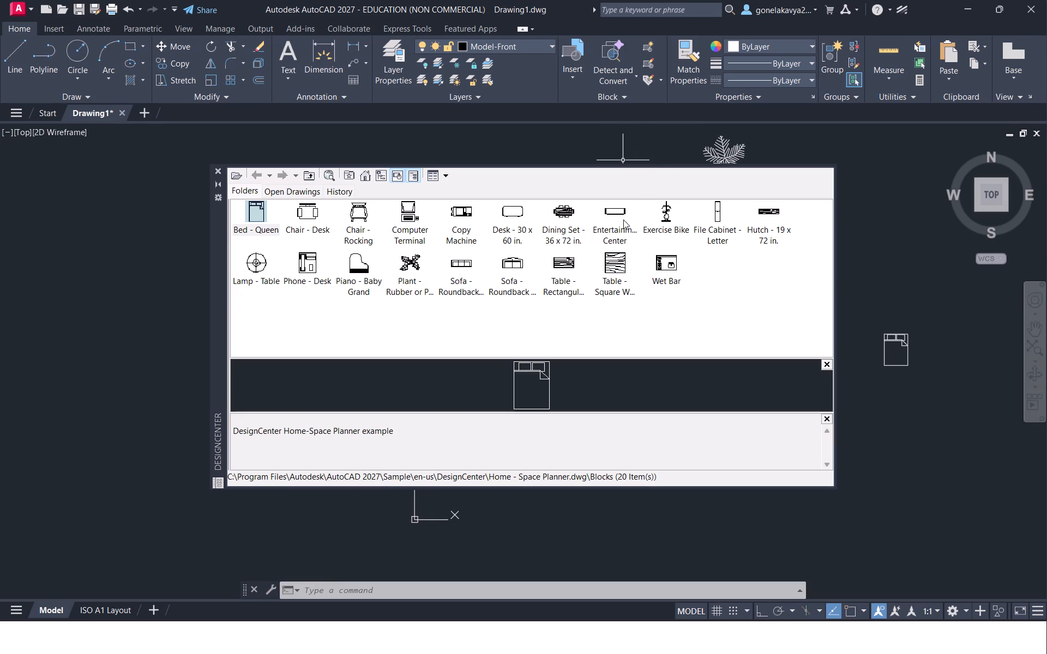
pyautogui.moveTo(565, 213); pyautogui.dragTo(805, 258)
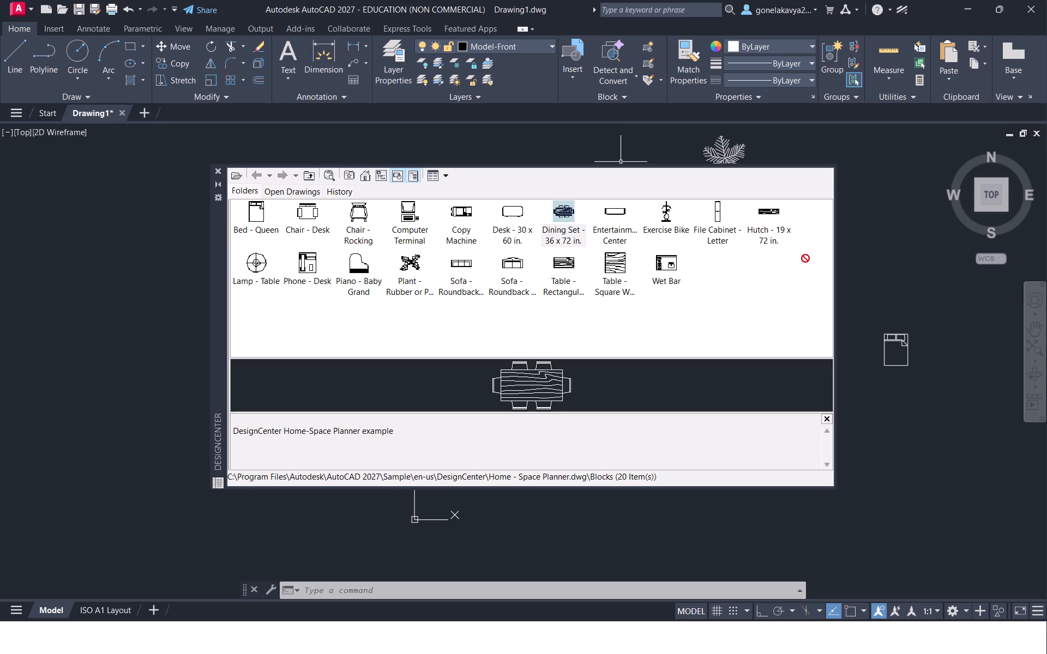
pyautogui.moveTo(805, 258); pyautogui.dragTo(898, 265)
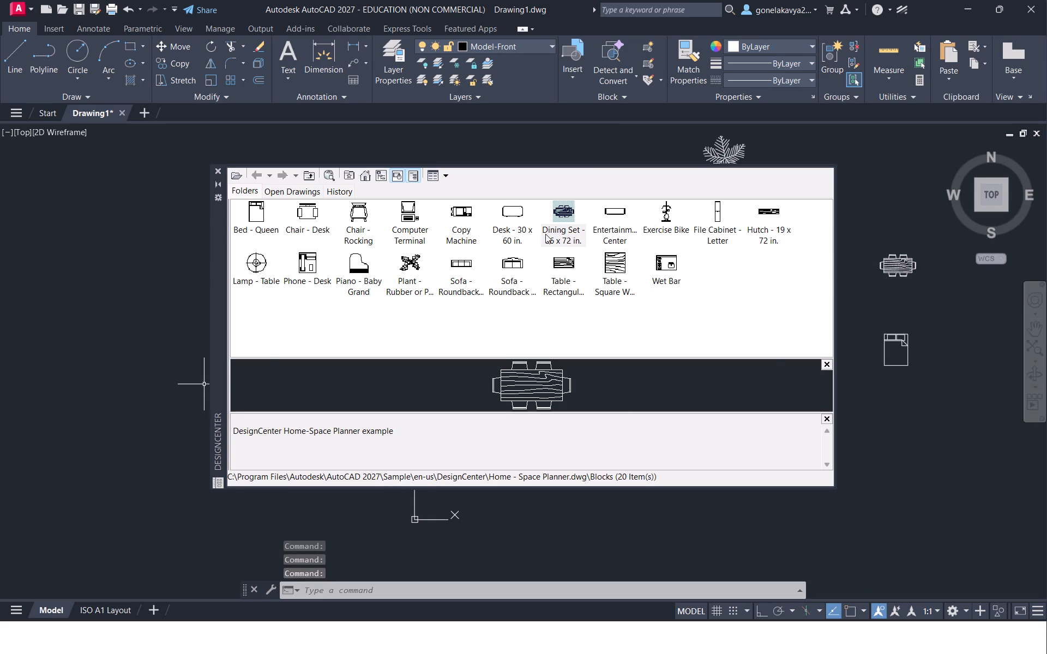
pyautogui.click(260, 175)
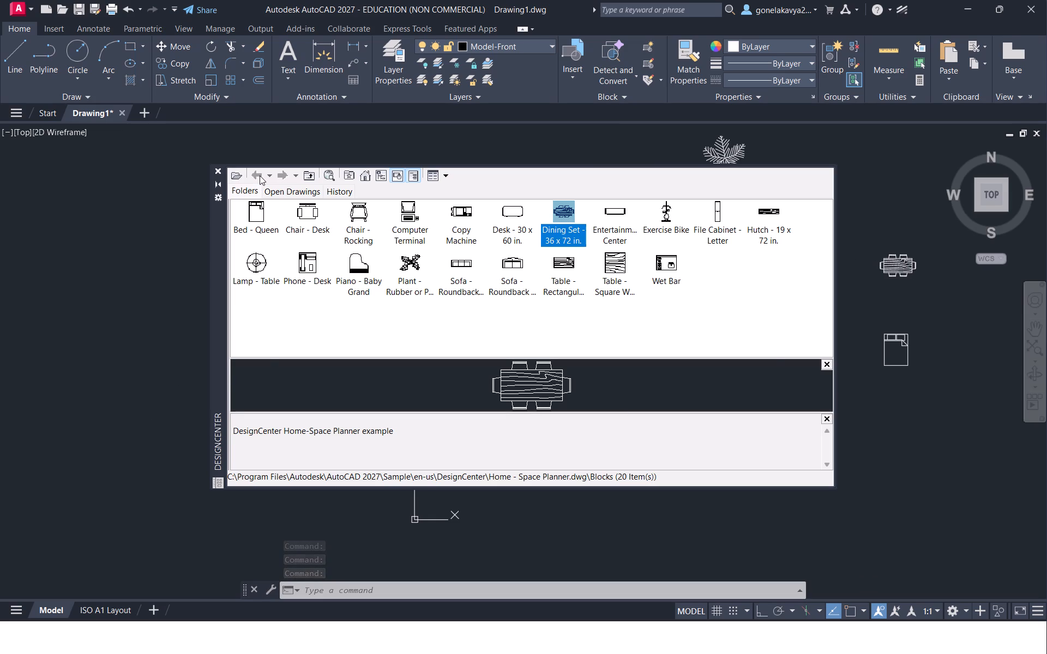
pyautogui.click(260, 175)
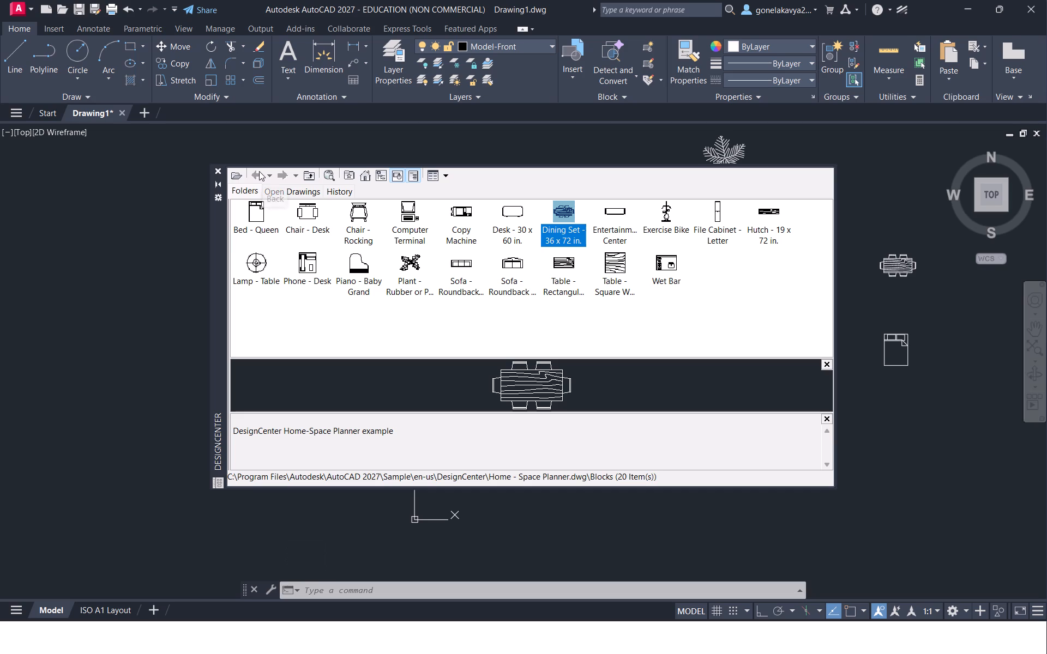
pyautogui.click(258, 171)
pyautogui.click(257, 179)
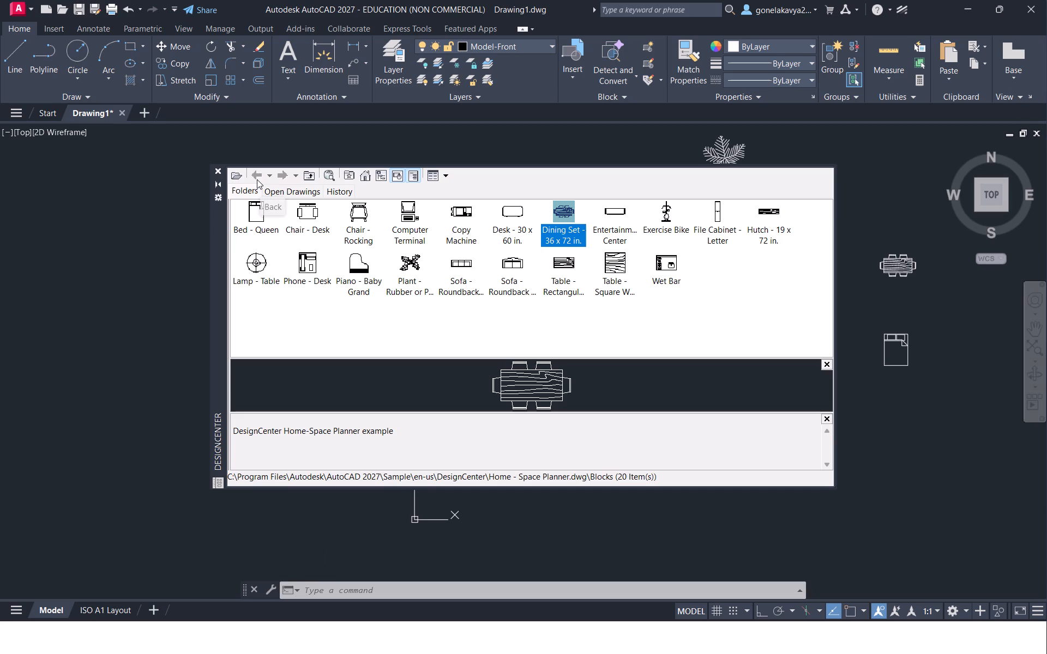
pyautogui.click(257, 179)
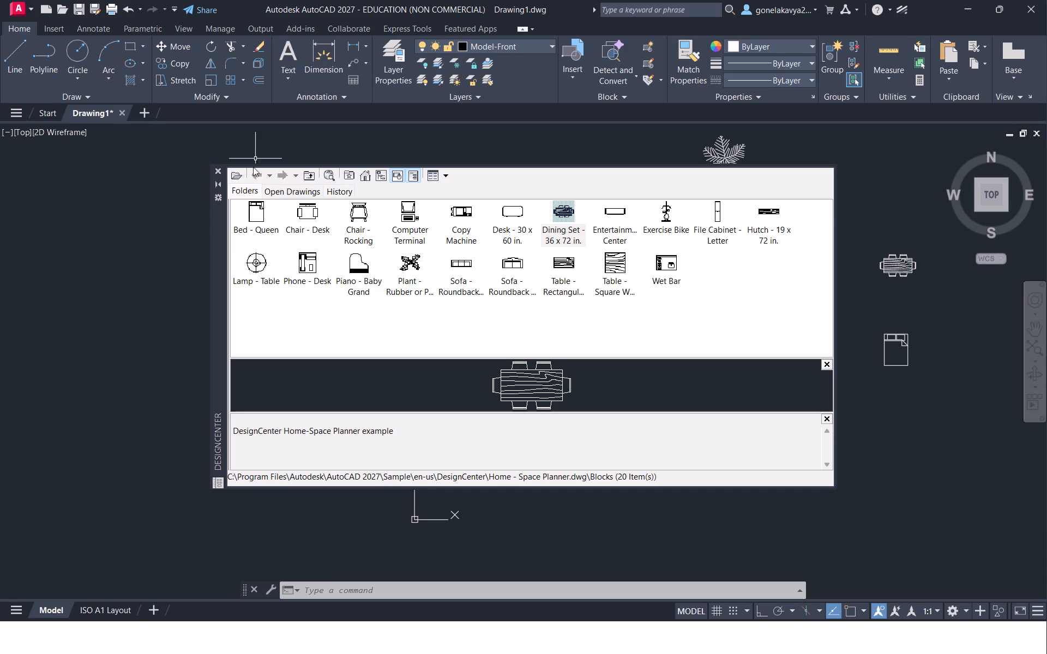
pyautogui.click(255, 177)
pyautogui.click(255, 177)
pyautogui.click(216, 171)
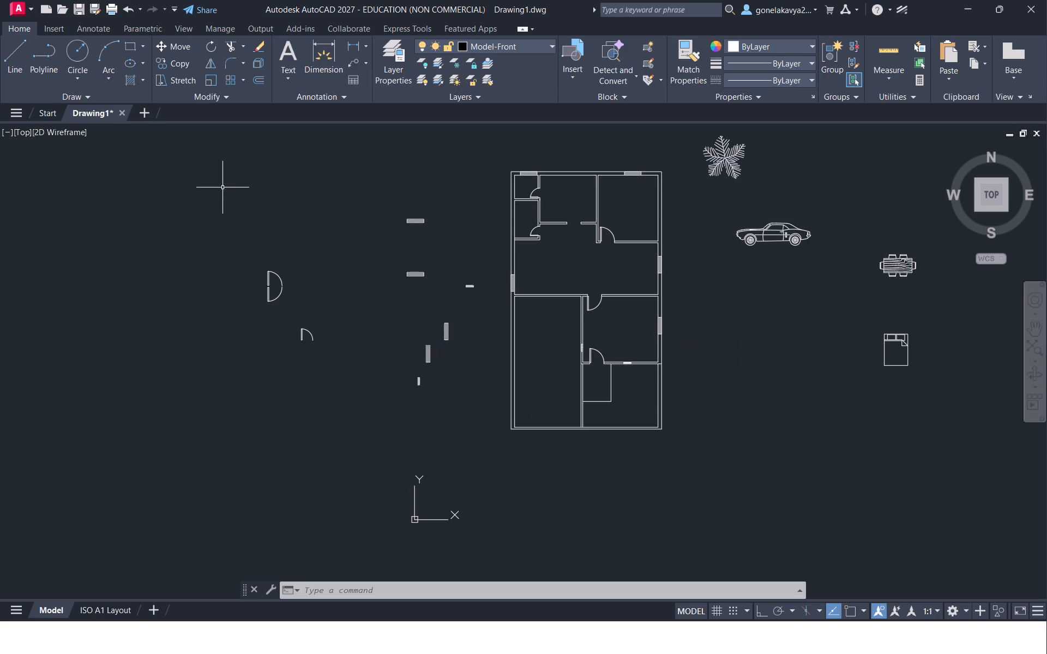
# Browse DesignCenter's sample library through the en-us folder to the Dynamic Blocks drawings.
pyautogui.hotkey('ctrl', '2')
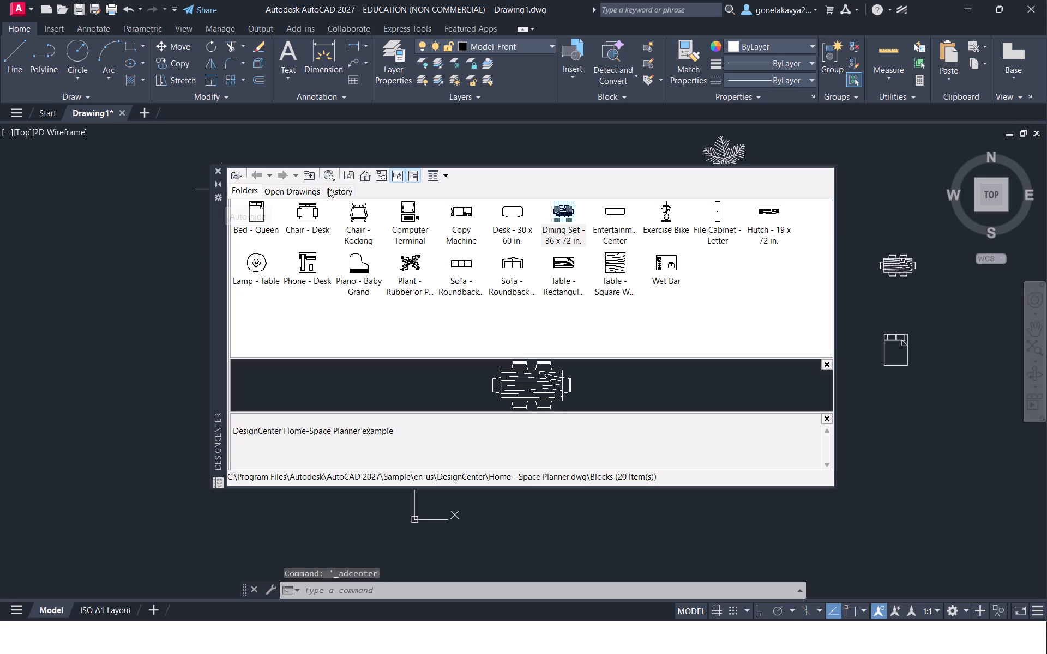
pyautogui.click(364, 174)
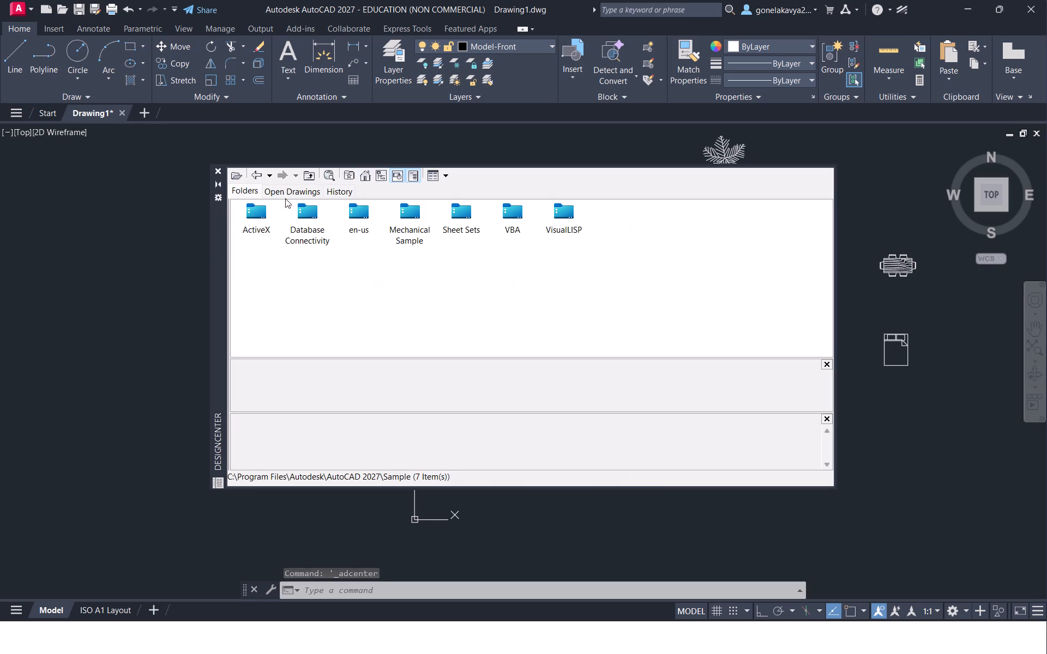
pyautogui.click(362, 209)
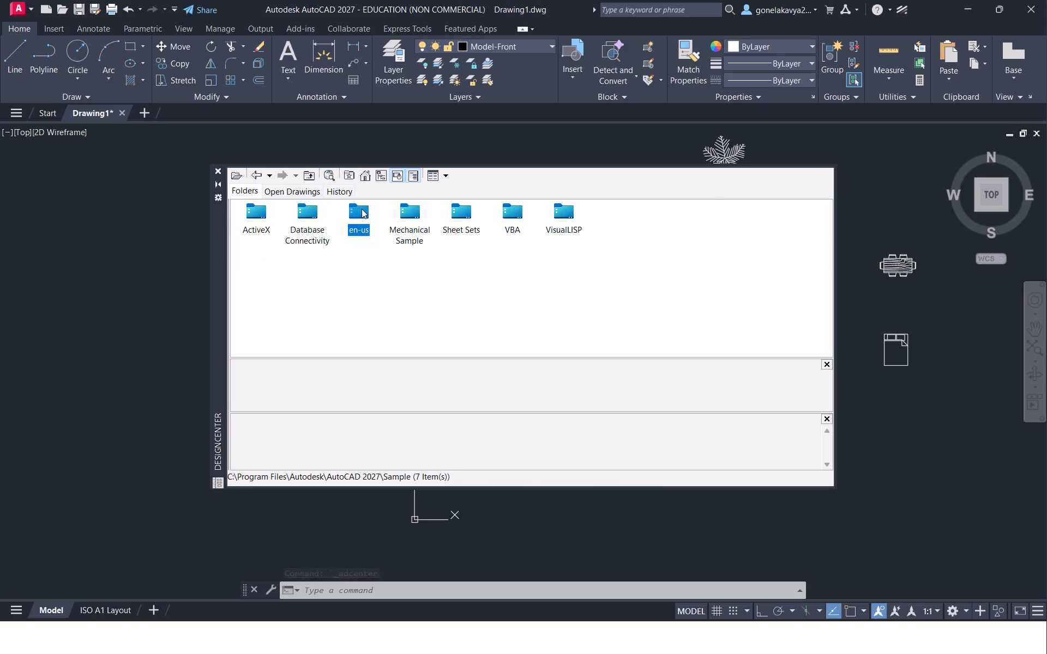
pyautogui.click(361, 207)
pyautogui.doubleClick(347, 217)
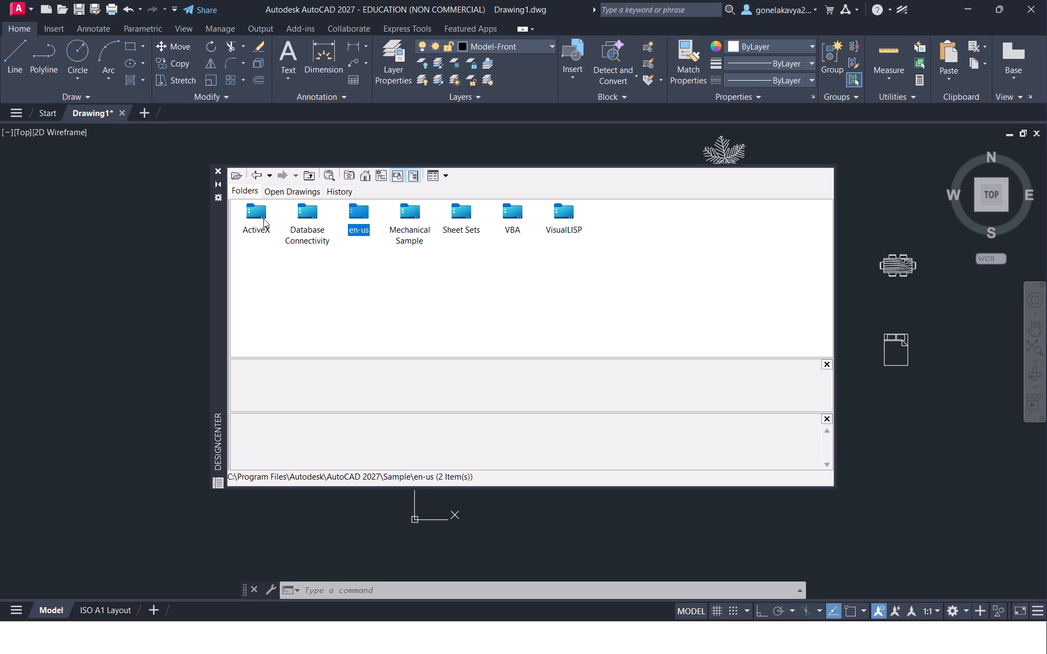
pyautogui.click(311, 221)
pyautogui.click(311, 221)
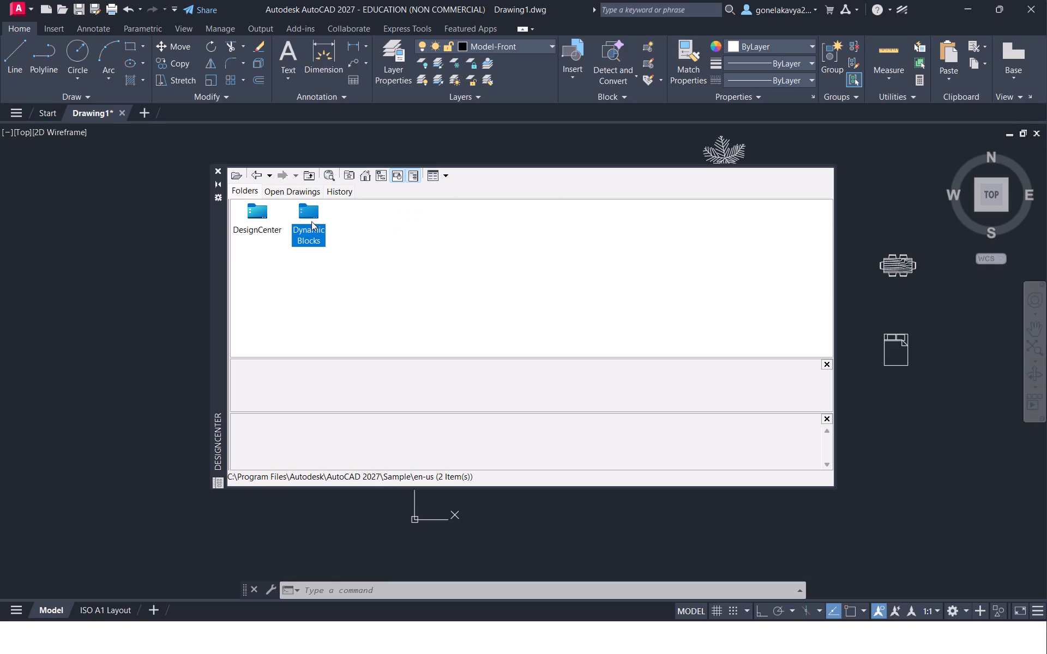
pyautogui.click(311, 221)
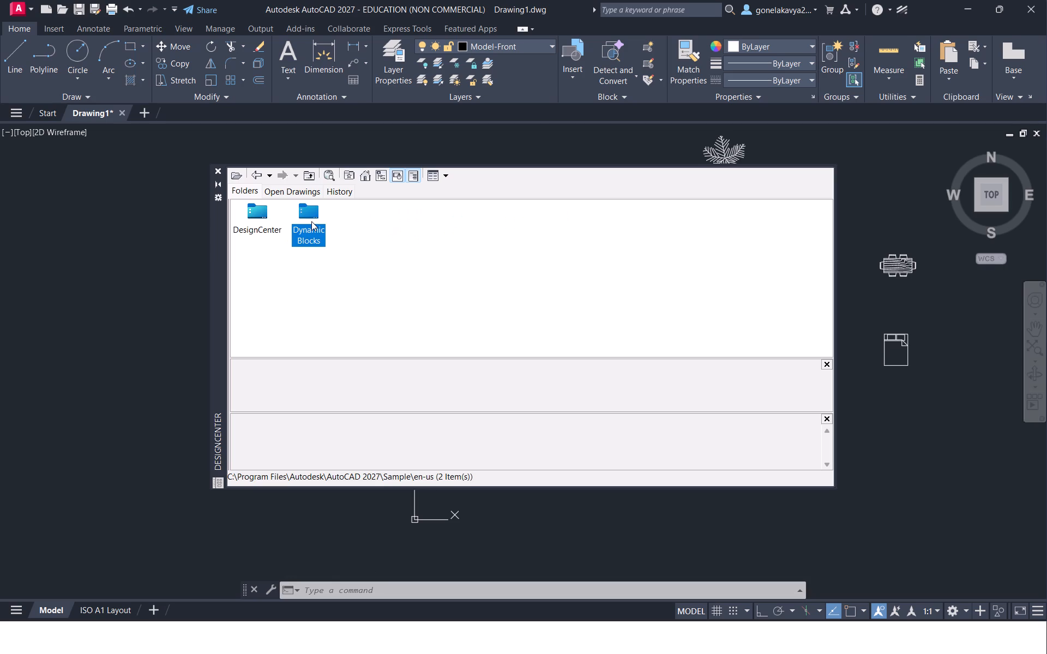
pyautogui.click(310, 208)
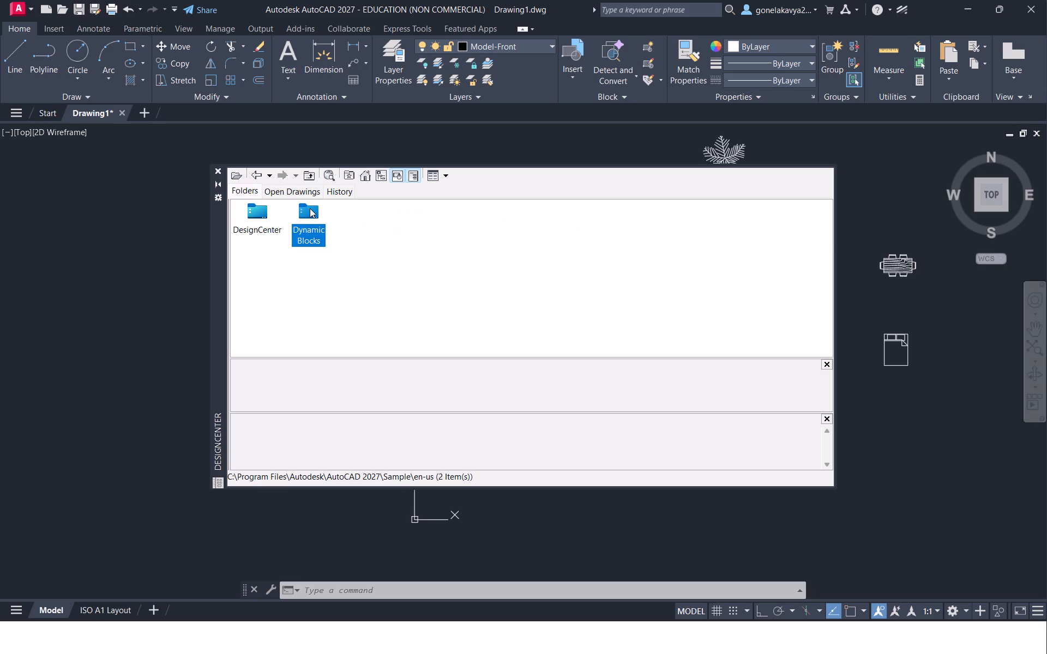
pyautogui.click(310, 208)
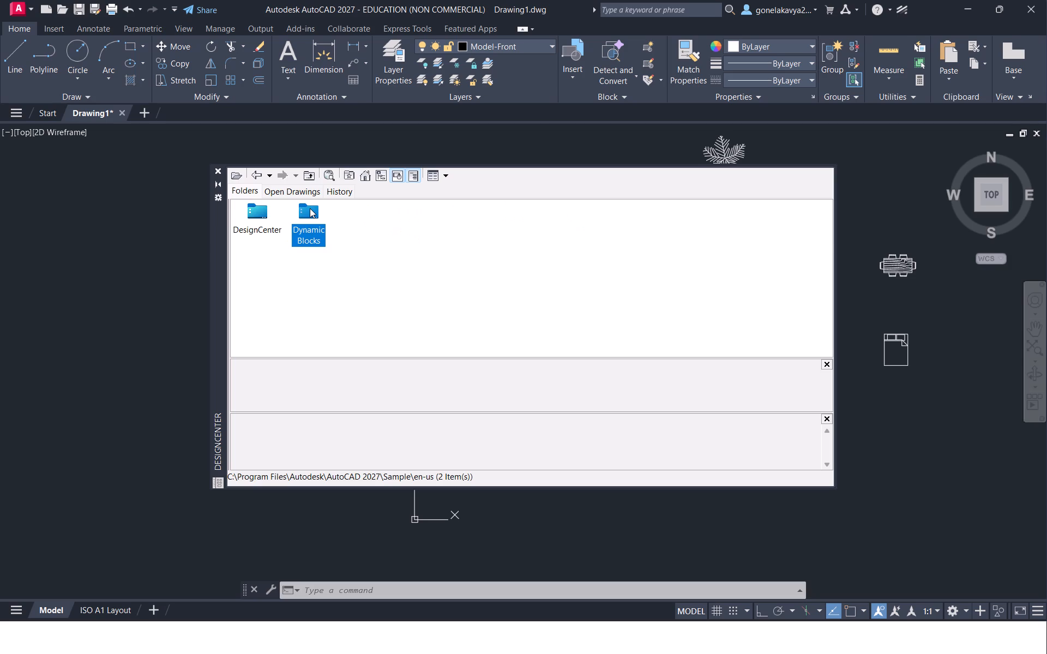
pyautogui.doubleClick(310, 208)
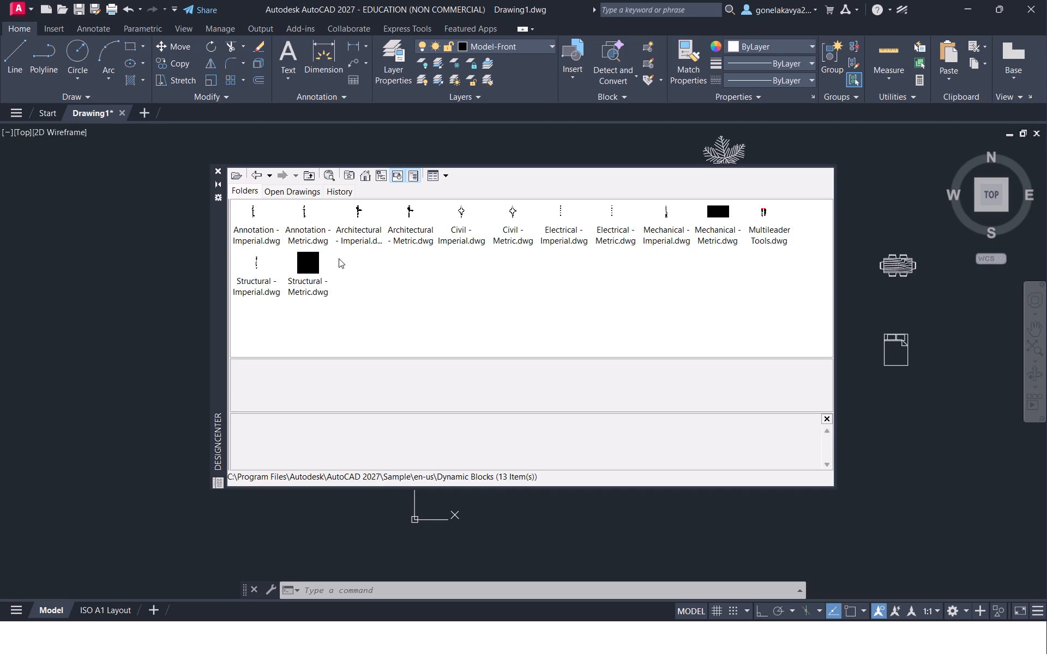
# Go back to the en-us DesignCenter folder and open the Blocks collection of House Designer.dwg.
pyautogui.click(260, 170)
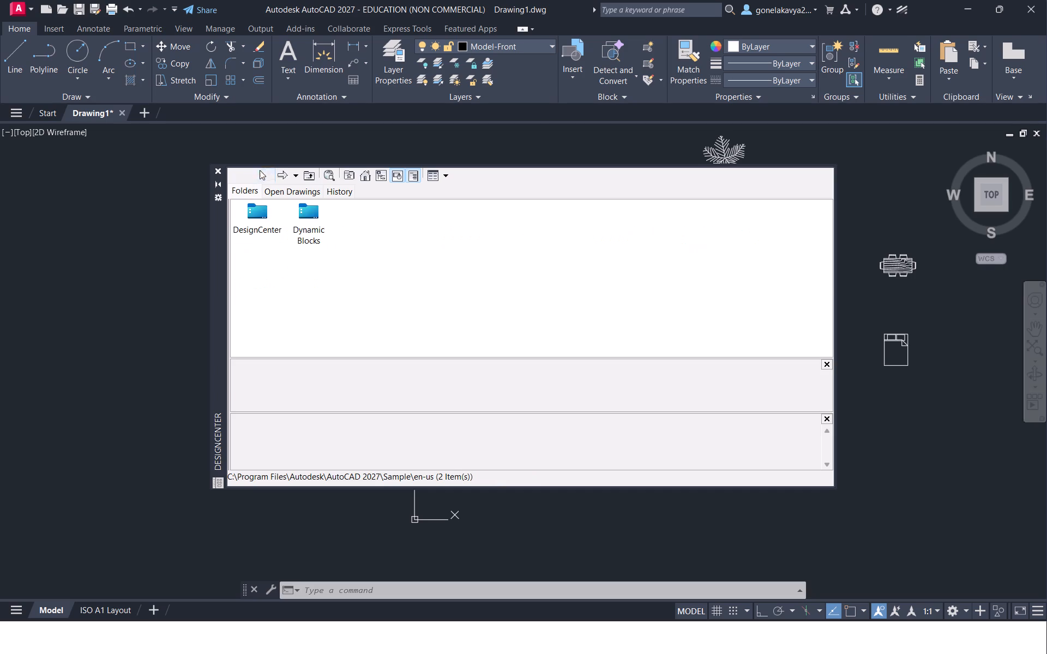
pyautogui.click(254, 209)
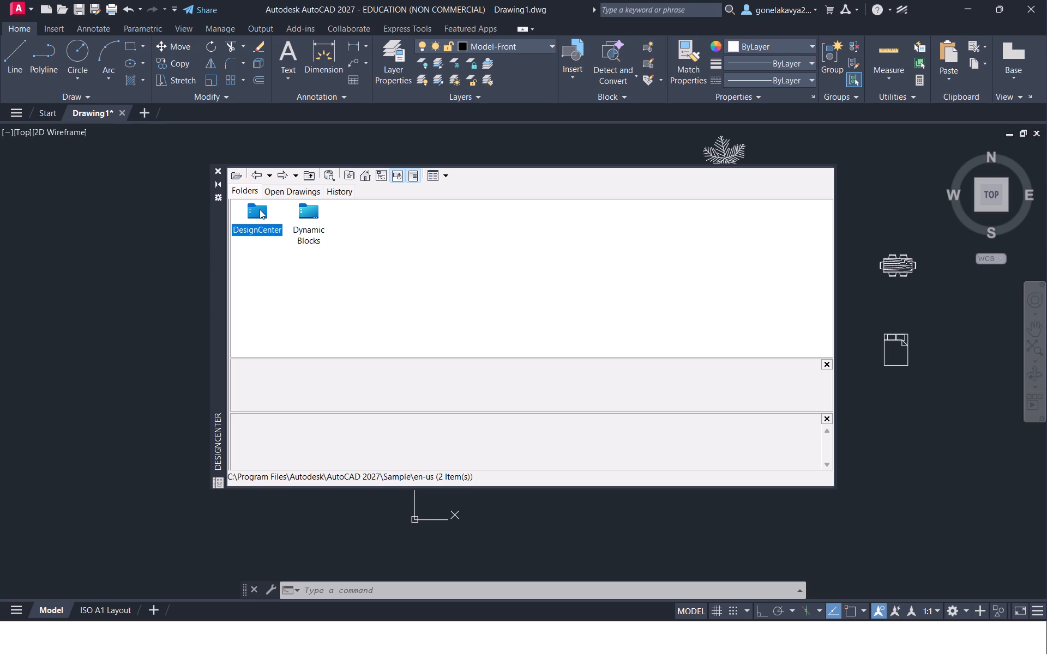
pyautogui.click(260, 209)
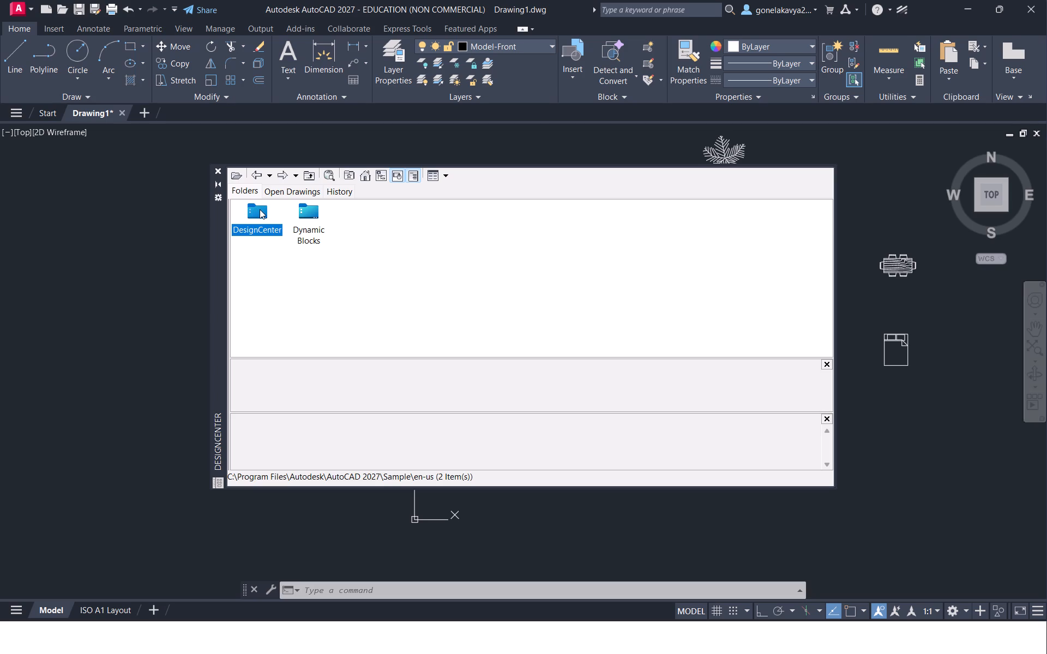
pyautogui.doubleClick(260, 209)
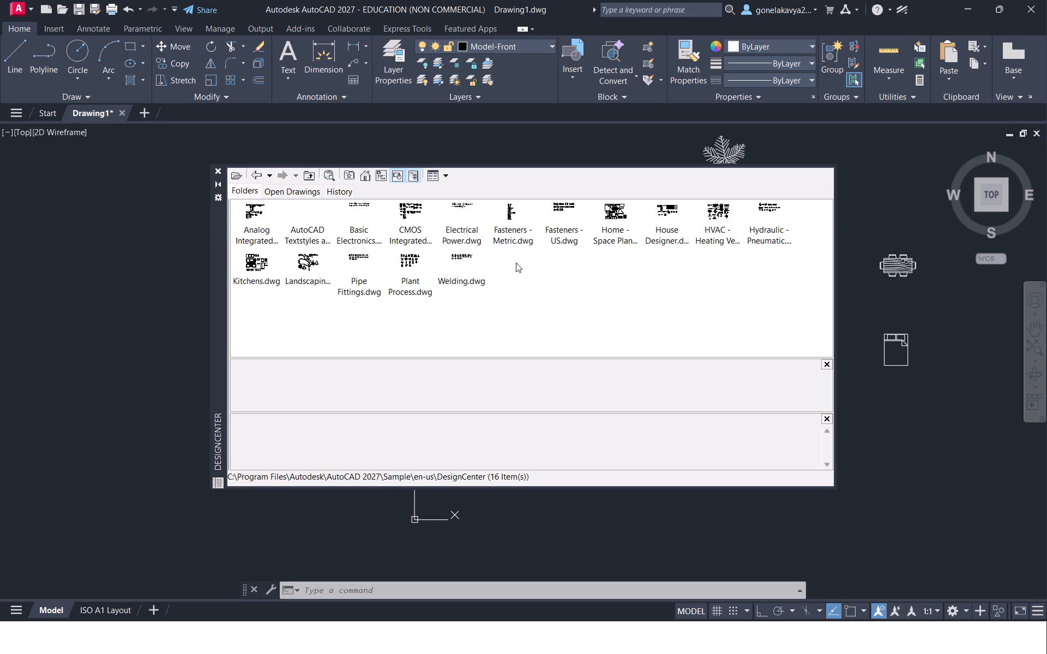
pyautogui.click(665, 219)
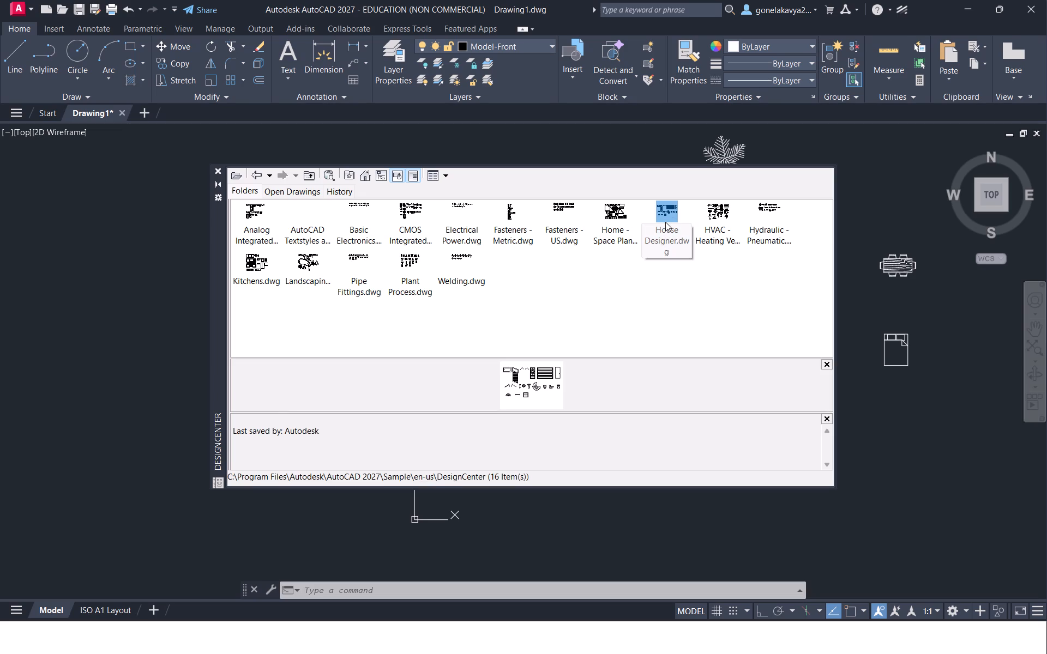
pyautogui.doubleClick(665, 222)
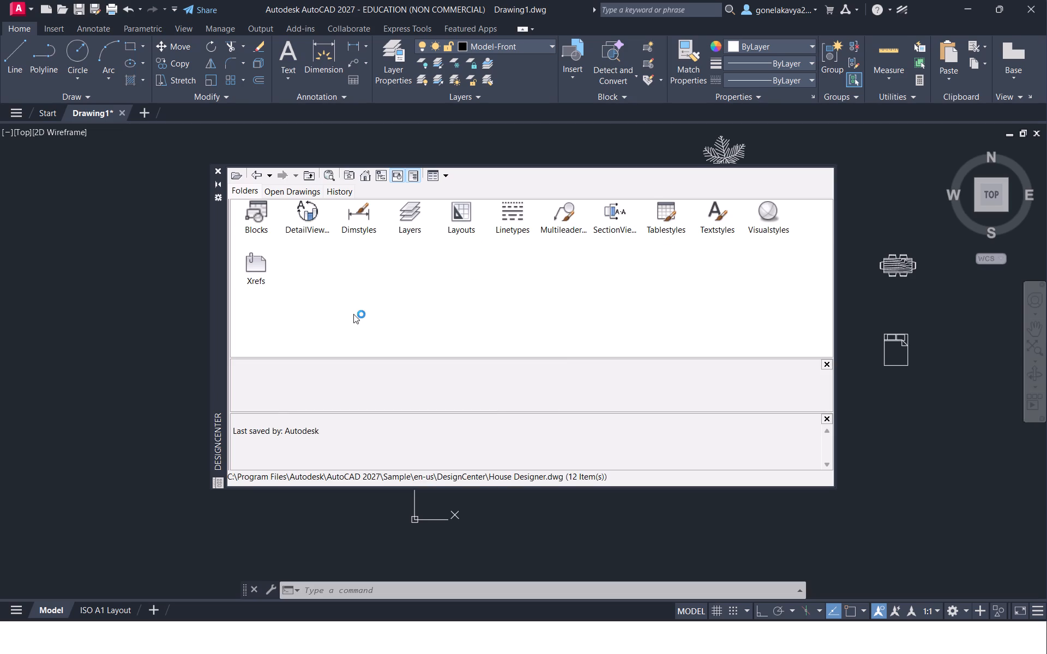
pyautogui.doubleClick(256, 237)
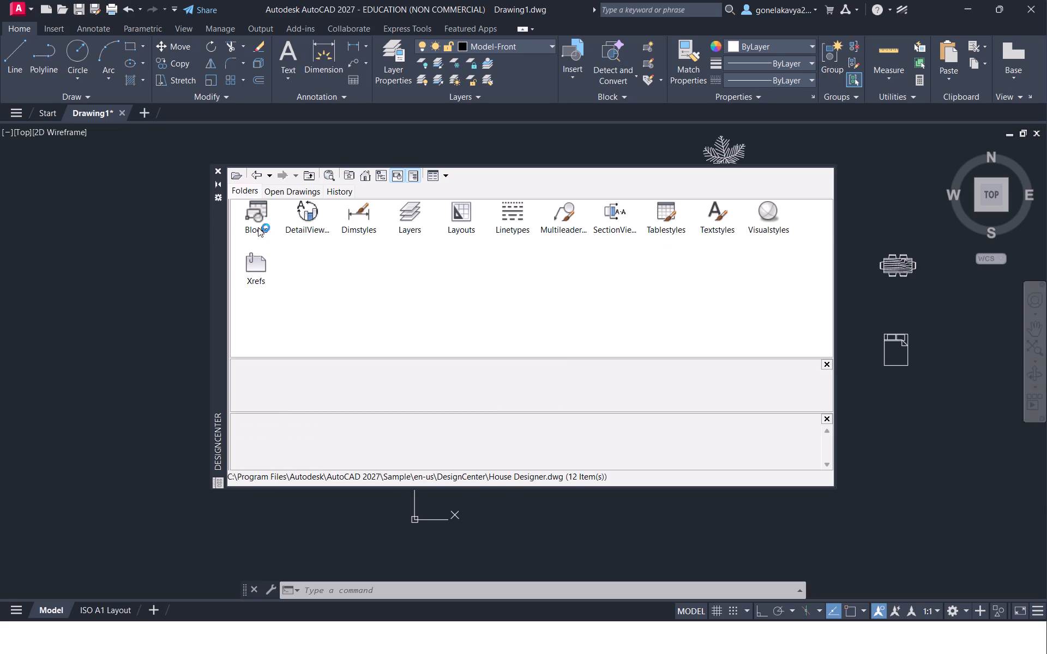
pyautogui.doubleClick(258, 227)
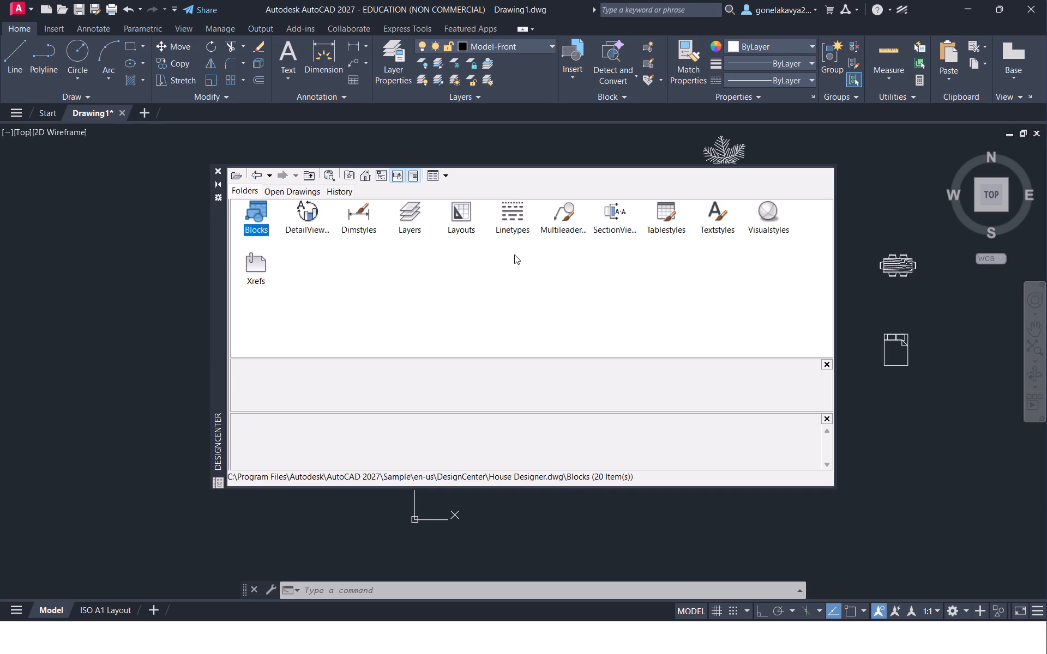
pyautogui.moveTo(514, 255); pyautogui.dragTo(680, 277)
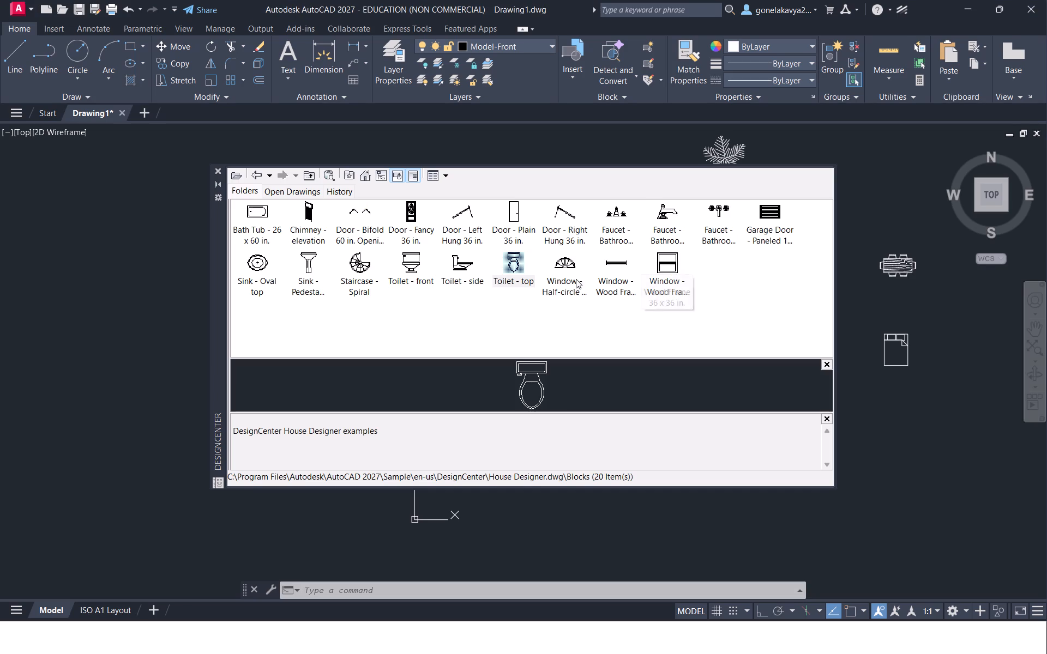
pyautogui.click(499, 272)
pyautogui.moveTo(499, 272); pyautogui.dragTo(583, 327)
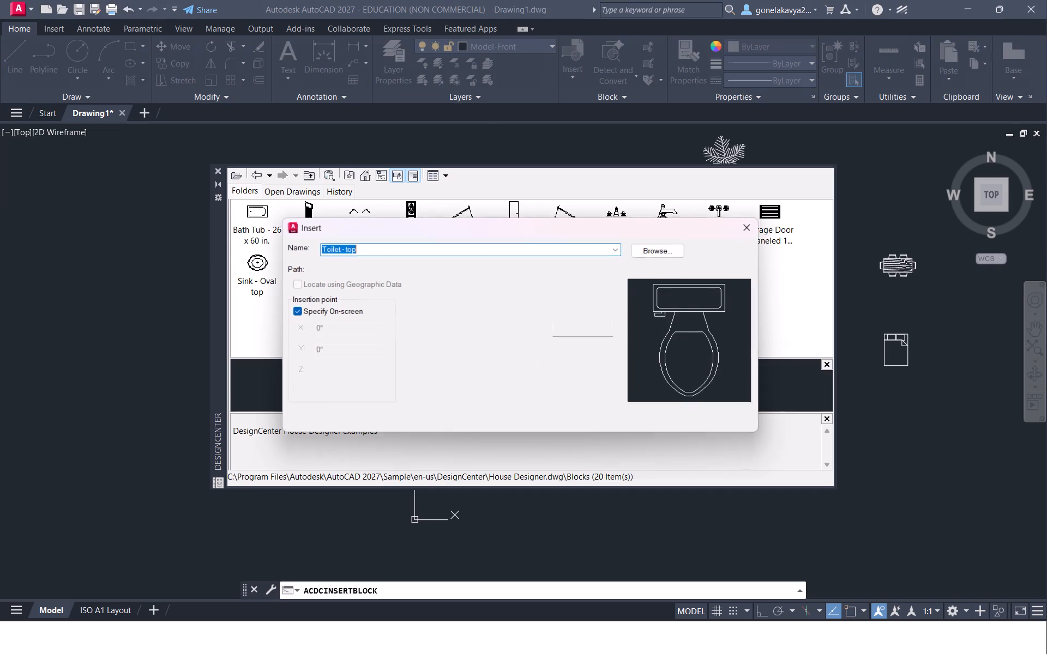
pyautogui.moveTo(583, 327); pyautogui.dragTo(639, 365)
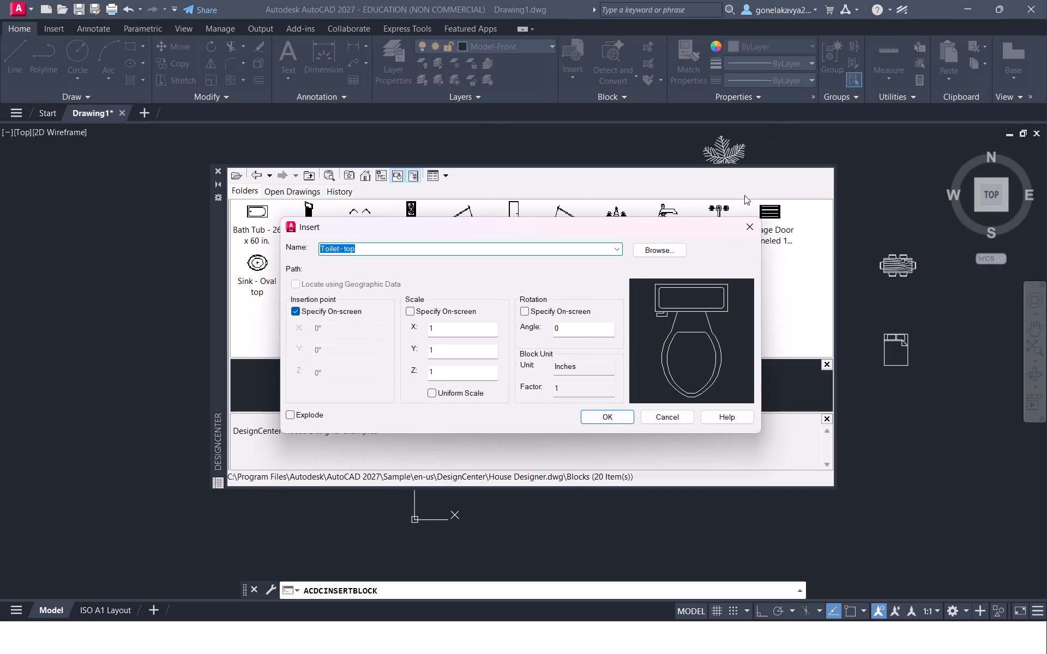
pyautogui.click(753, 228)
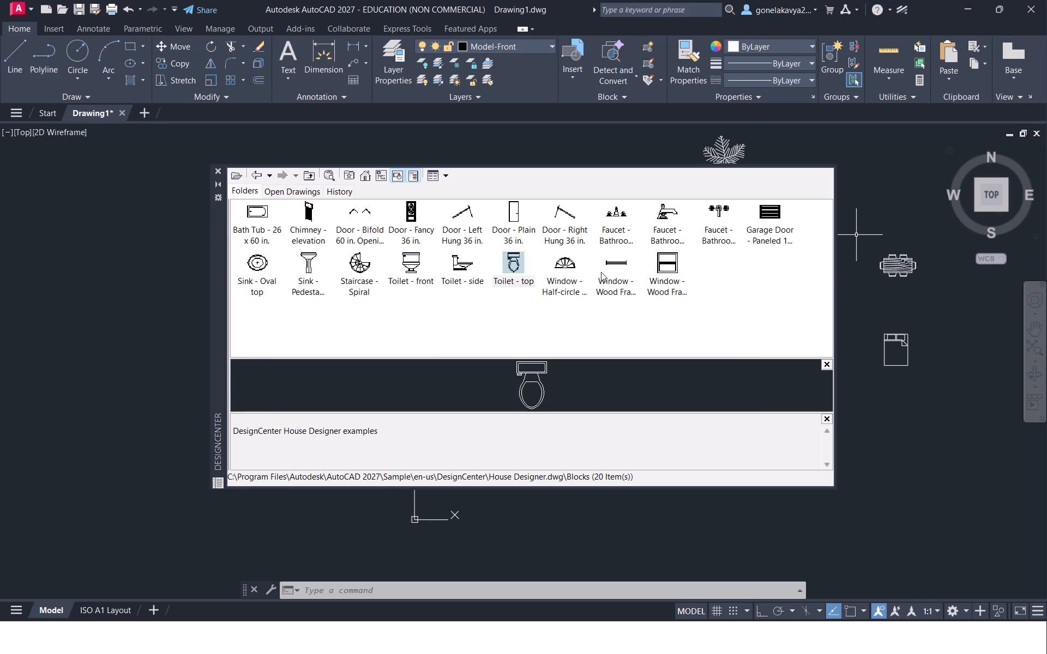
# Insert the Toilet - top block from the House Designer blocks in the empty area right of the bed.
pyautogui.moveTo(515, 268); pyautogui.dragTo(931, 433)
pyautogui.moveTo(931, 433); pyautogui.dragTo(967, 336)
# Insert the Bath Tub - 26 x 60 in. block from the House Designer blocks below the toilet.
pyautogui.moveTo(258, 214); pyautogui.dragTo(918, 410)
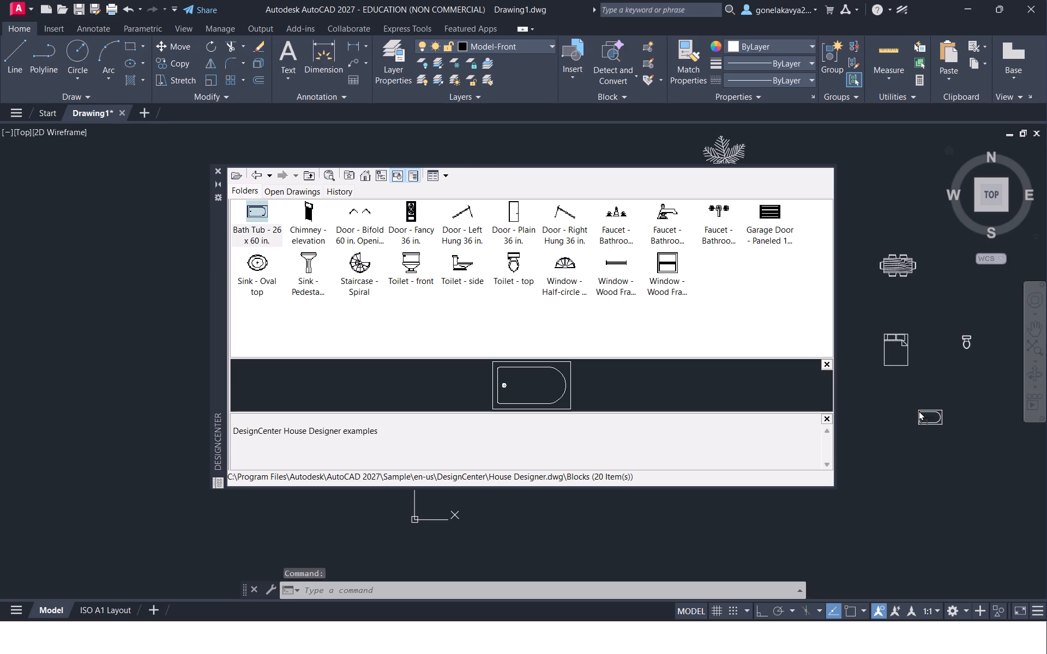
pyautogui.moveTo(918, 410); pyautogui.dragTo(918, 408)
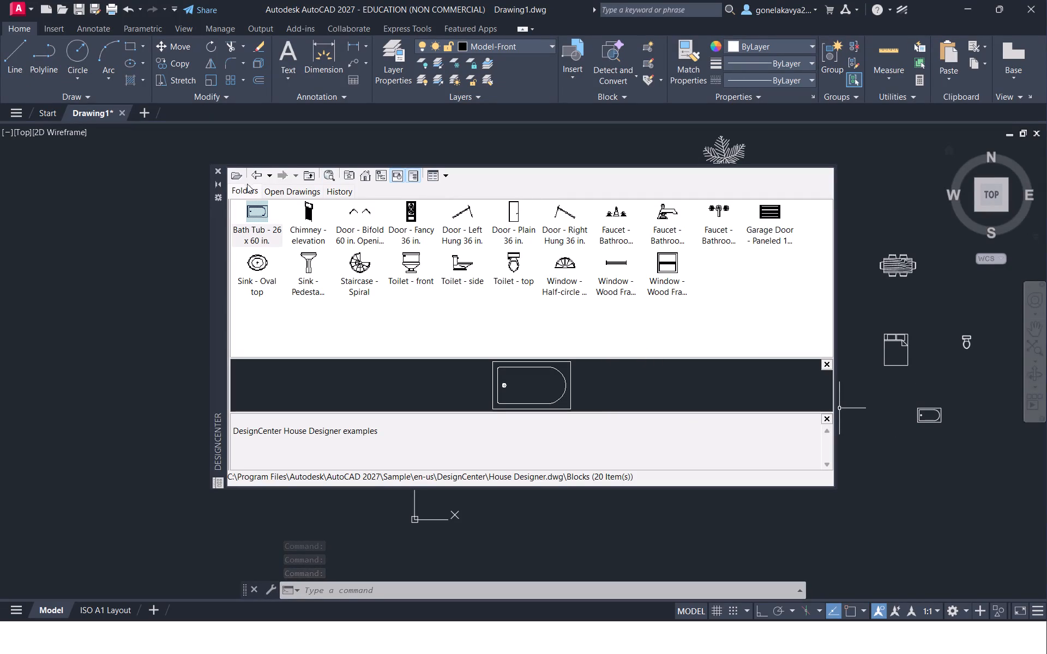
# Return to the DesignCenter sample drawings and open the Blocks collection of Kitchens.dwg.
pyautogui.click(254, 172)
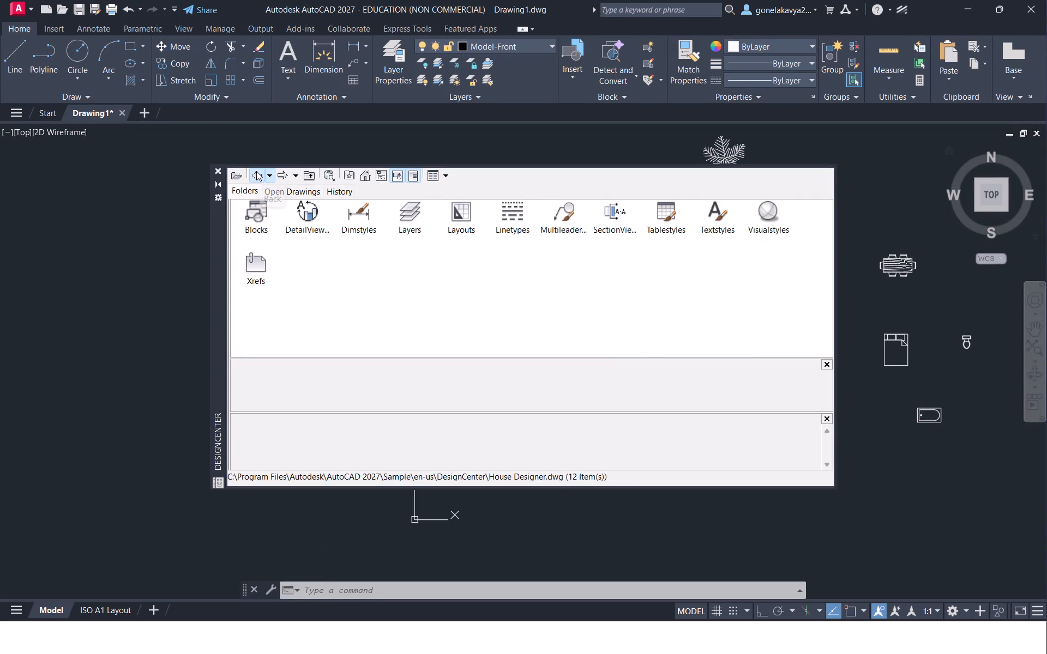
pyautogui.click(257, 171)
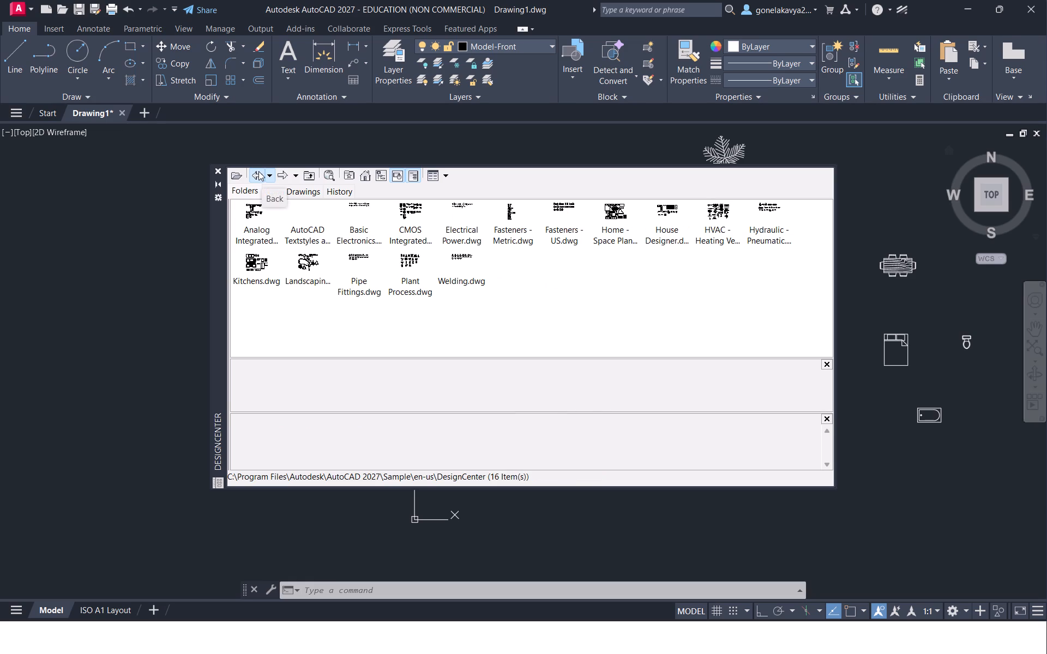
pyautogui.click(253, 280)
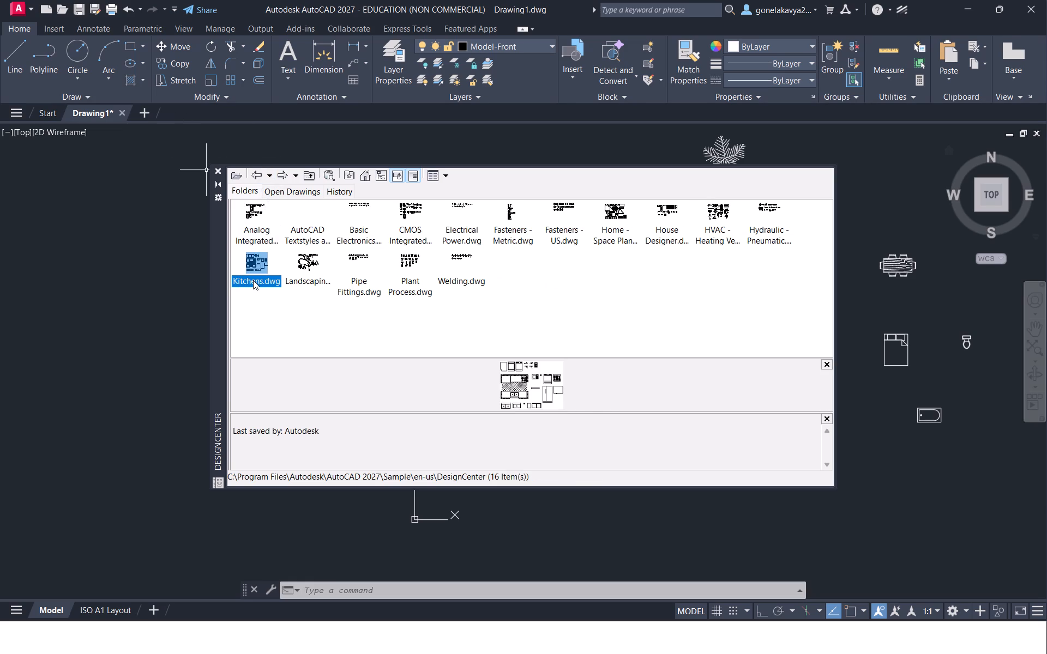
pyautogui.doubleClick(253, 280)
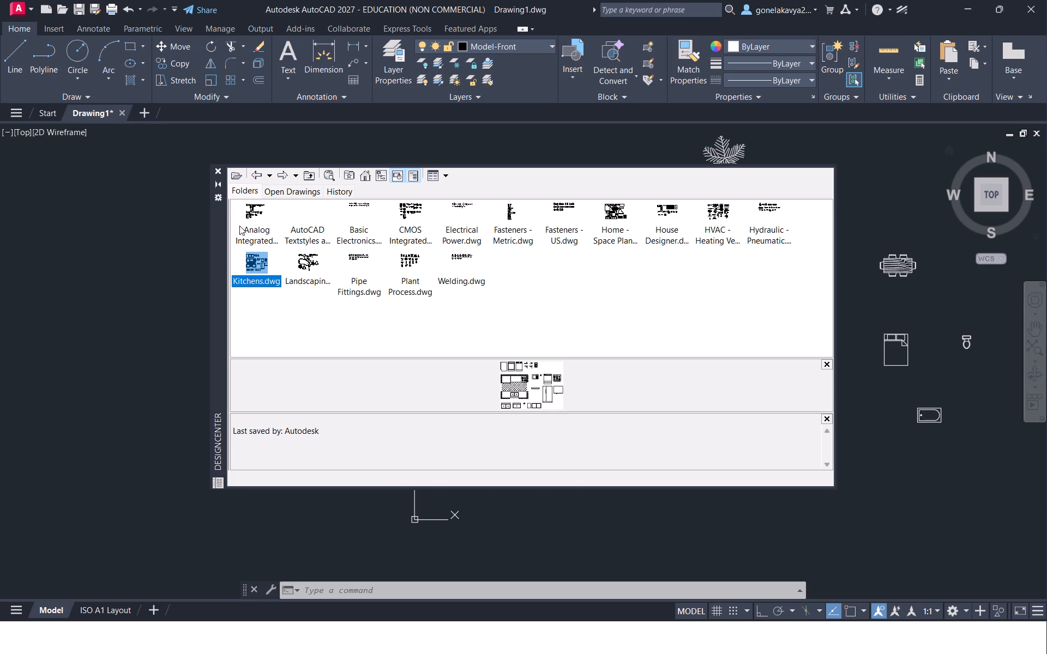
pyautogui.click(242, 221)
pyautogui.click(242, 222)
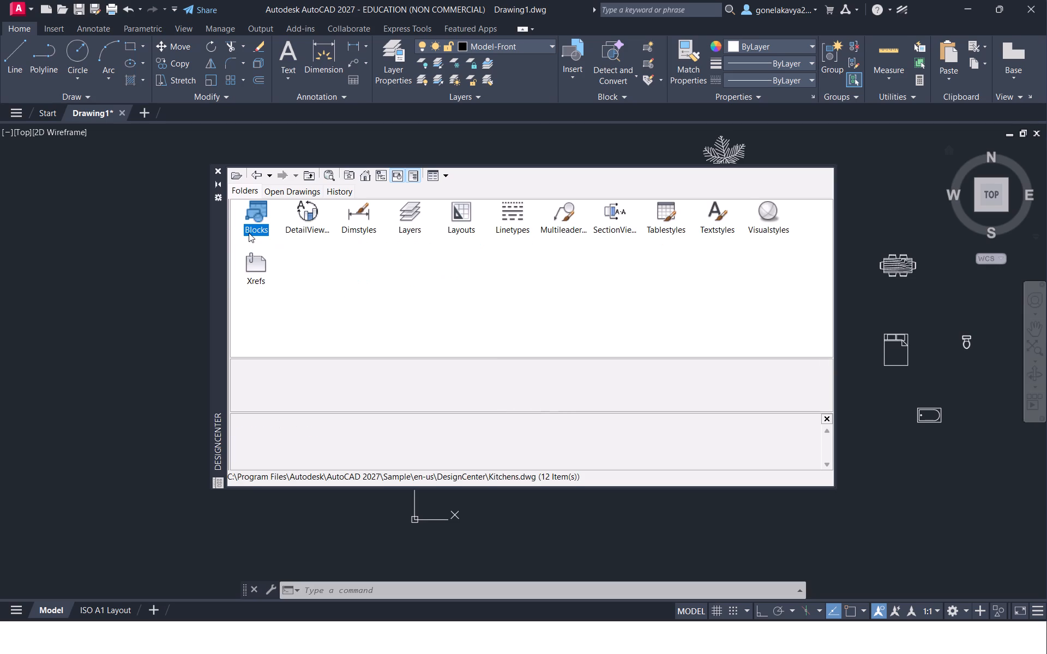
pyautogui.click(254, 219)
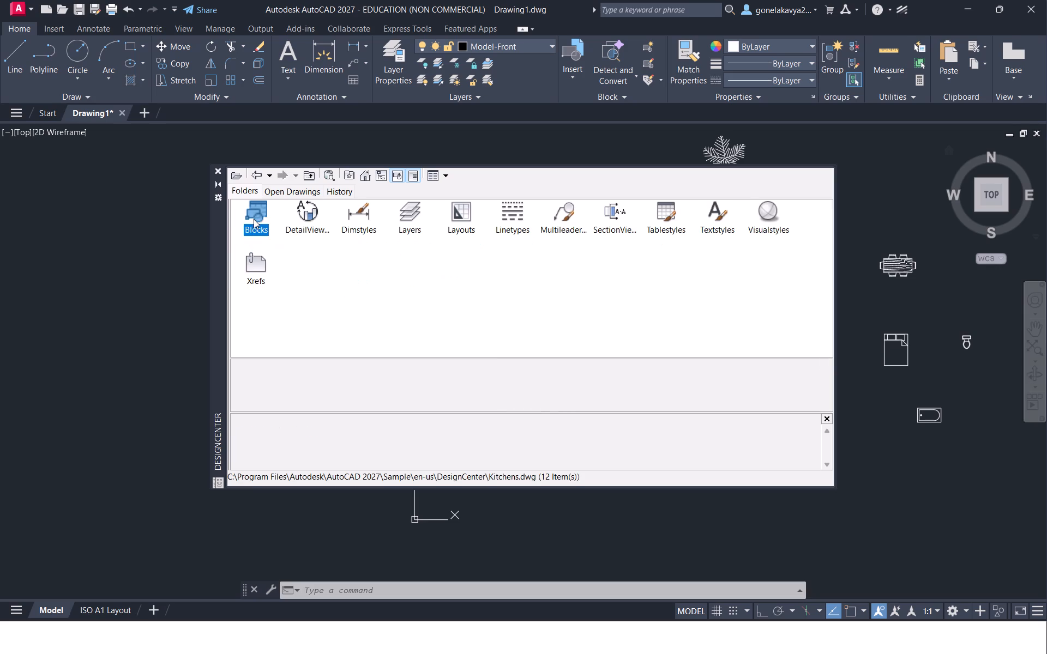
pyautogui.click(254, 219)
pyautogui.click(254, 219)
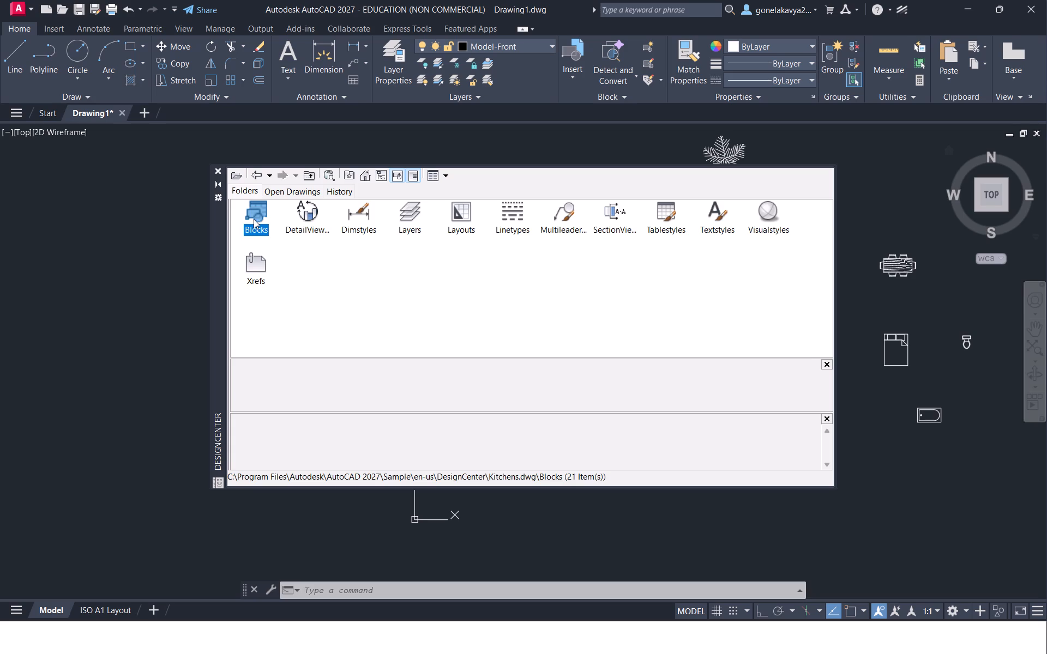
pyautogui.scroll(-1, 255, 219)
pyautogui.scroll(1, 255, 219)
pyautogui.rightClick(345, 157)
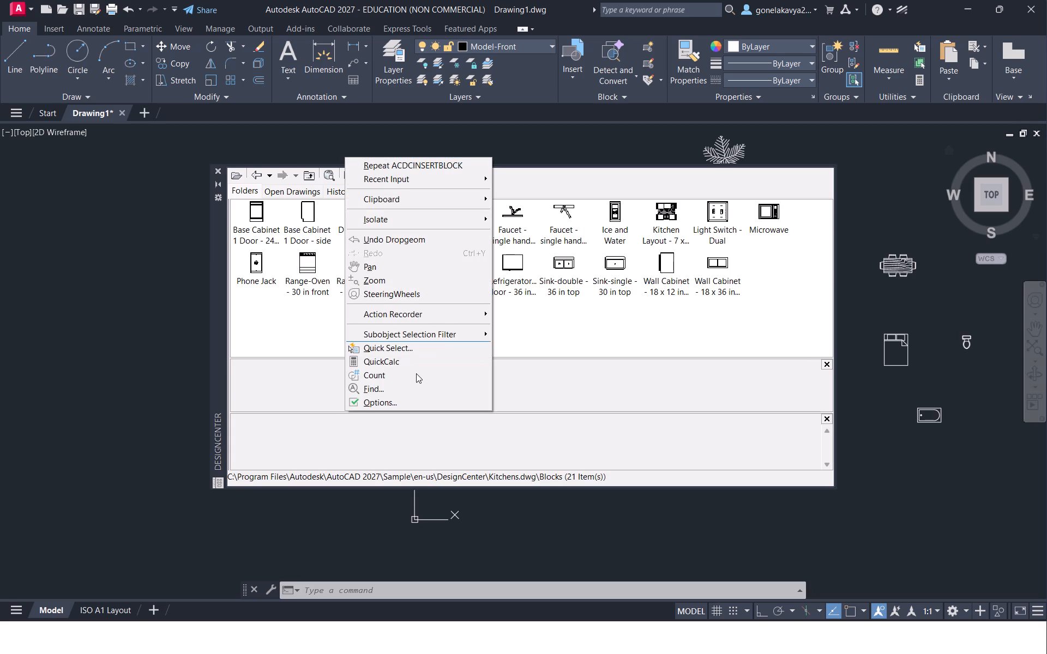
pyautogui.moveTo(420, 372); pyautogui.dragTo(1046, 0)
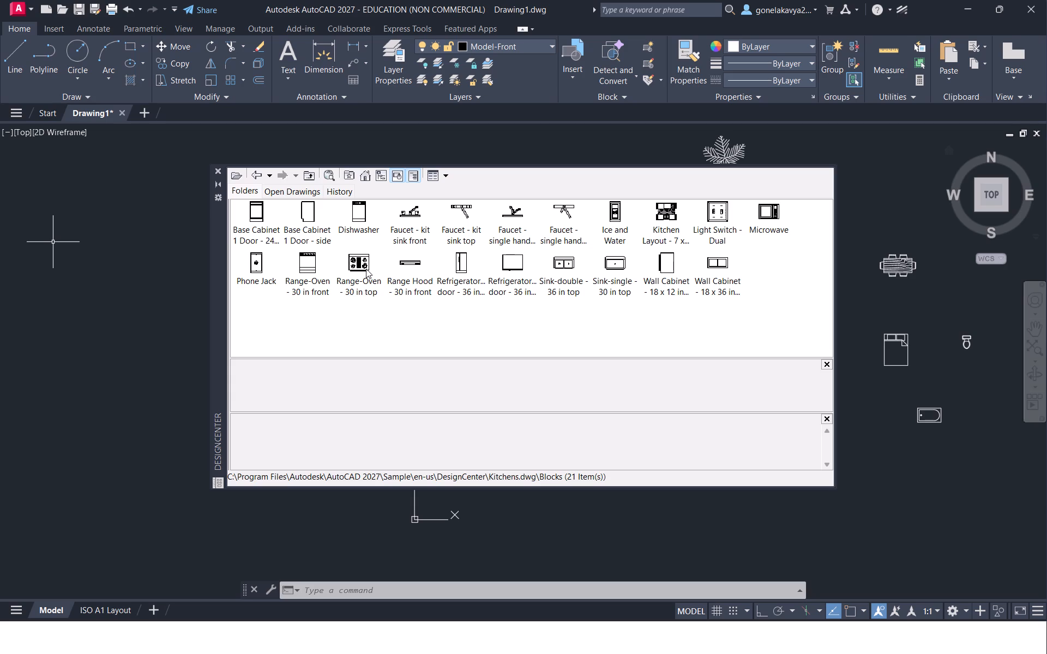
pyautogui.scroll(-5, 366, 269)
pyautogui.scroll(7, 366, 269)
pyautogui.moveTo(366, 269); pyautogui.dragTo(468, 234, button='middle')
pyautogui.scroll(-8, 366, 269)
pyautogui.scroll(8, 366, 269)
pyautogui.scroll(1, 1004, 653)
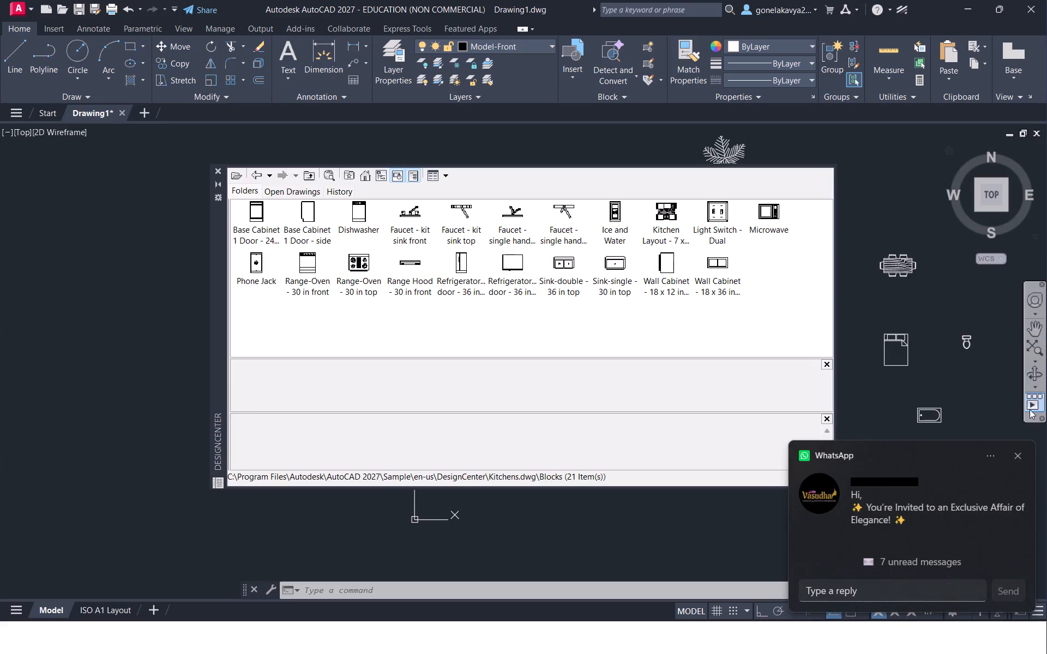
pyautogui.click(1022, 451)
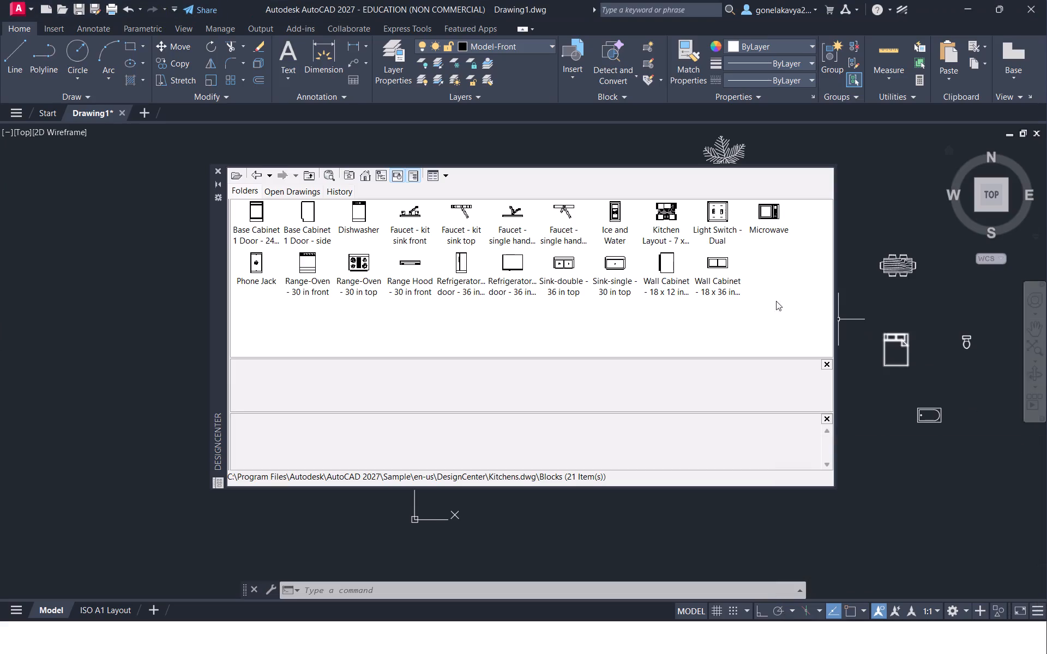
# Insert the Wall Cabinet - 18 x 36 in block from the Kitchens blocks beside the bath tub, below the bed.
pyautogui.moveTo(718, 263); pyautogui.dragTo(878, 405)
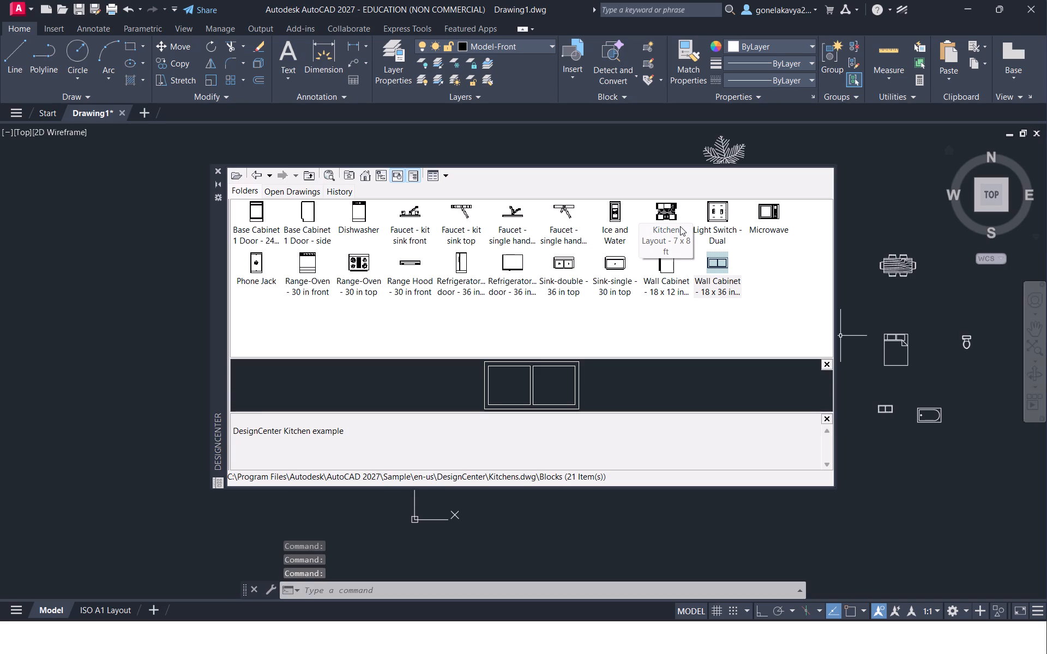
# Insert the Microwave block from the Kitchens blocks between the dining table and the bed.
pyautogui.moveTo(766, 210); pyautogui.dragTo(816, 235)
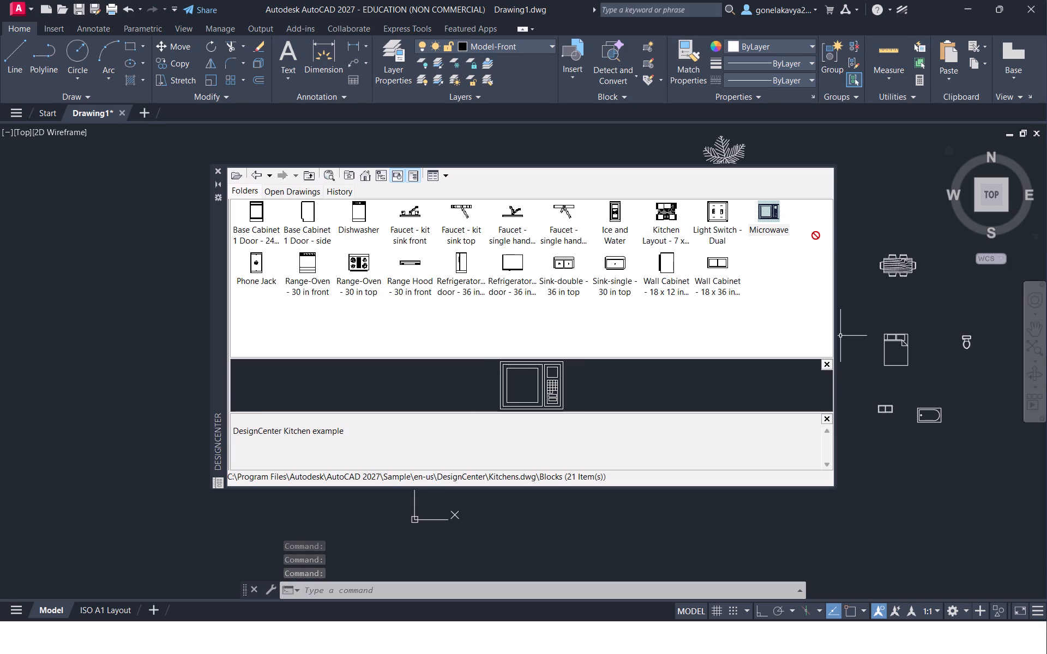
pyautogui.moveTo(816, 235); pyautogui.dragTo(883, 305)
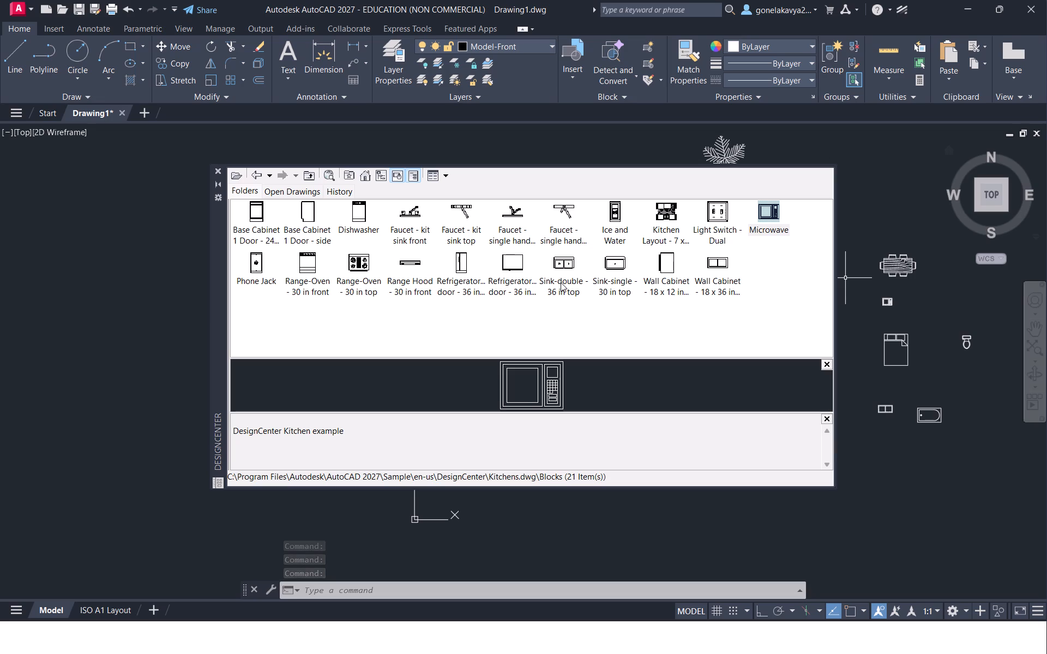
# Insert the Range-Oven - 30 in top block in the empty area below the bath tub and close DesignCenter.
pyautogui.moveTo(363, 270); pyautogui.dragTo(485, 318)
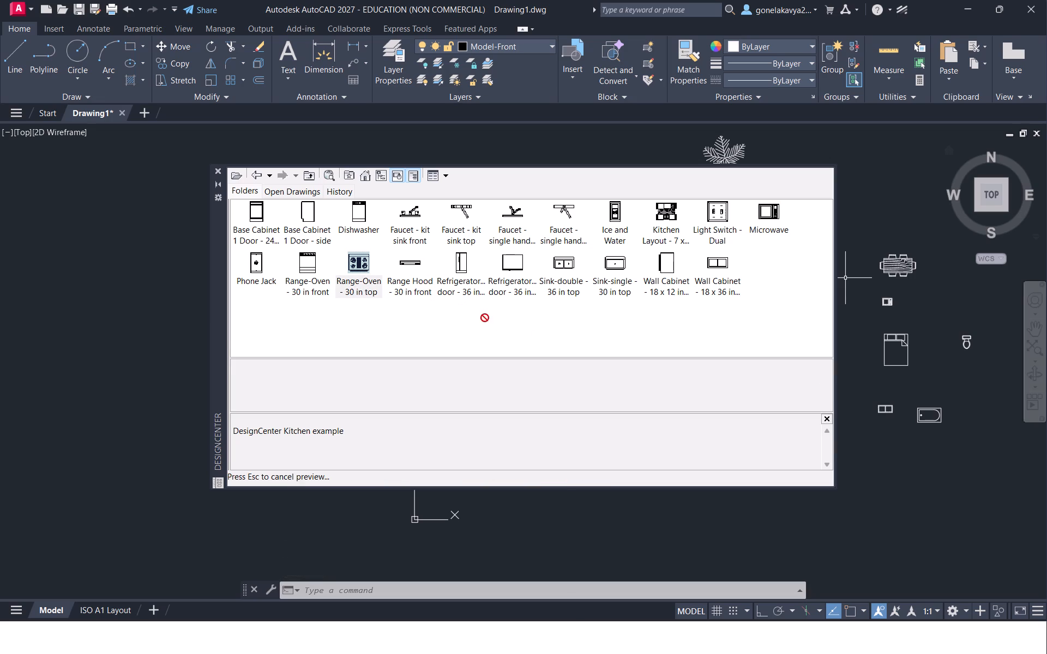
pyautogui.moveTo(485, 318); pyautogui.dragTo(804, 488)
pyautogui.moveTo(804, 488); pyautogui.dragTo(895, 506)
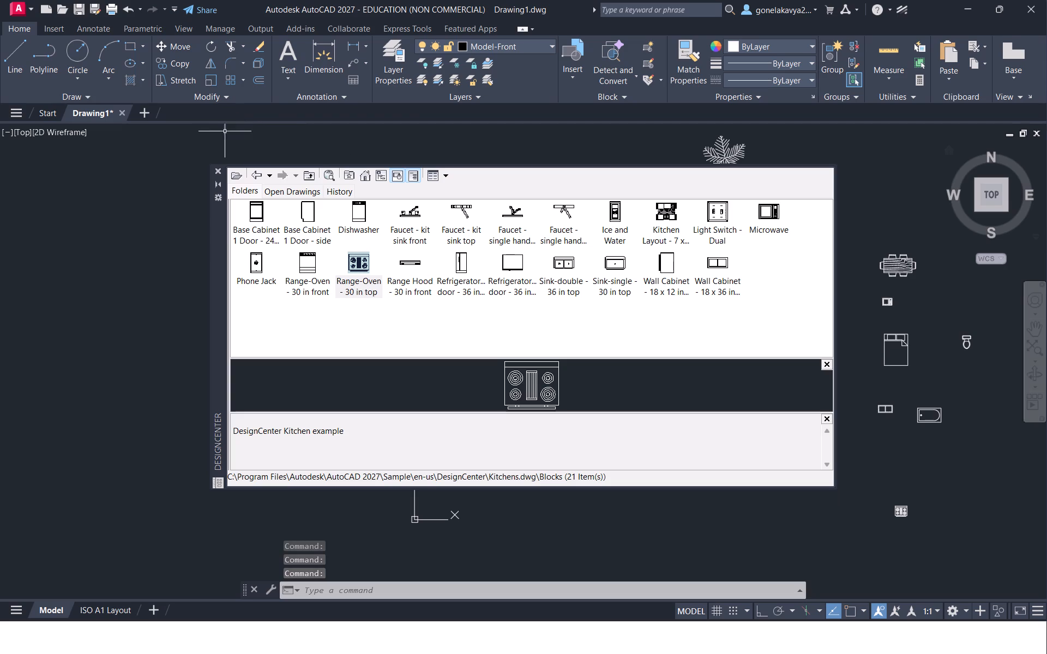
pyautogui.click(221, 171)
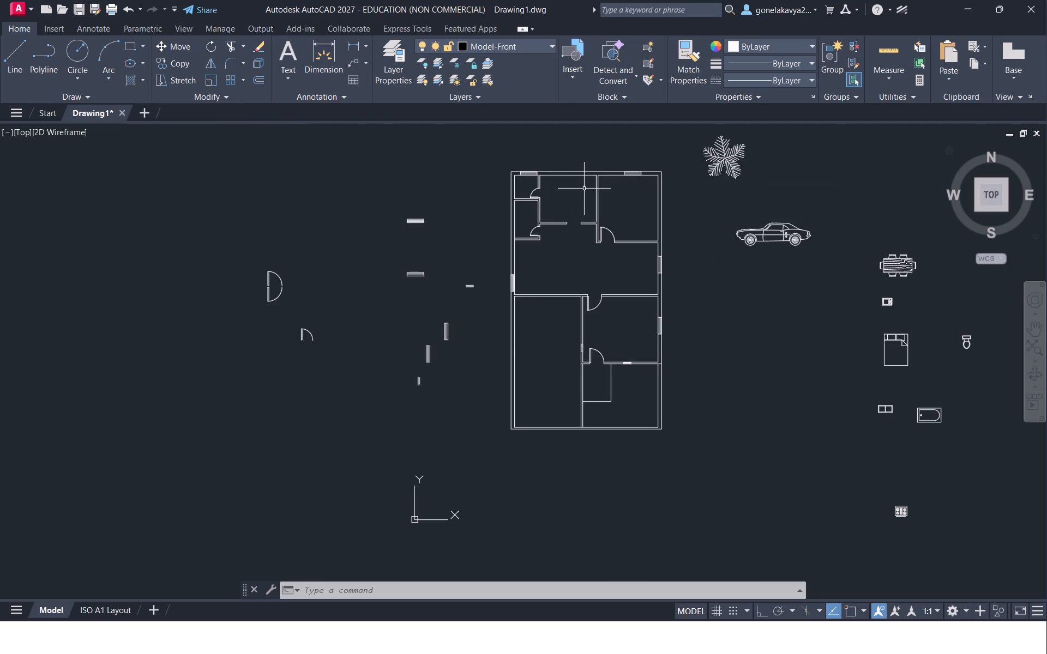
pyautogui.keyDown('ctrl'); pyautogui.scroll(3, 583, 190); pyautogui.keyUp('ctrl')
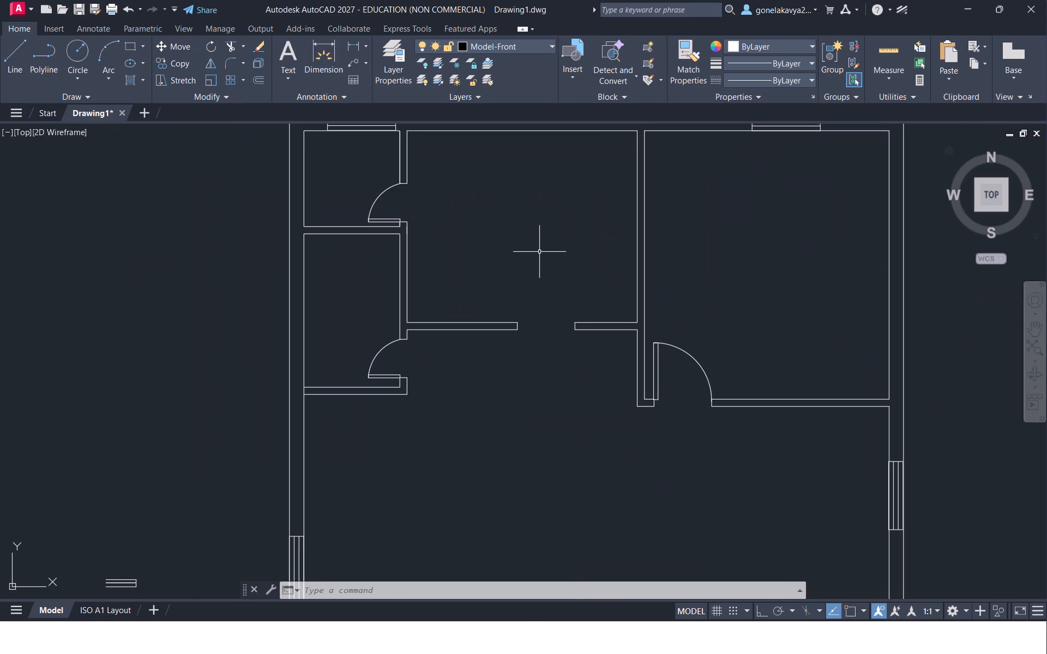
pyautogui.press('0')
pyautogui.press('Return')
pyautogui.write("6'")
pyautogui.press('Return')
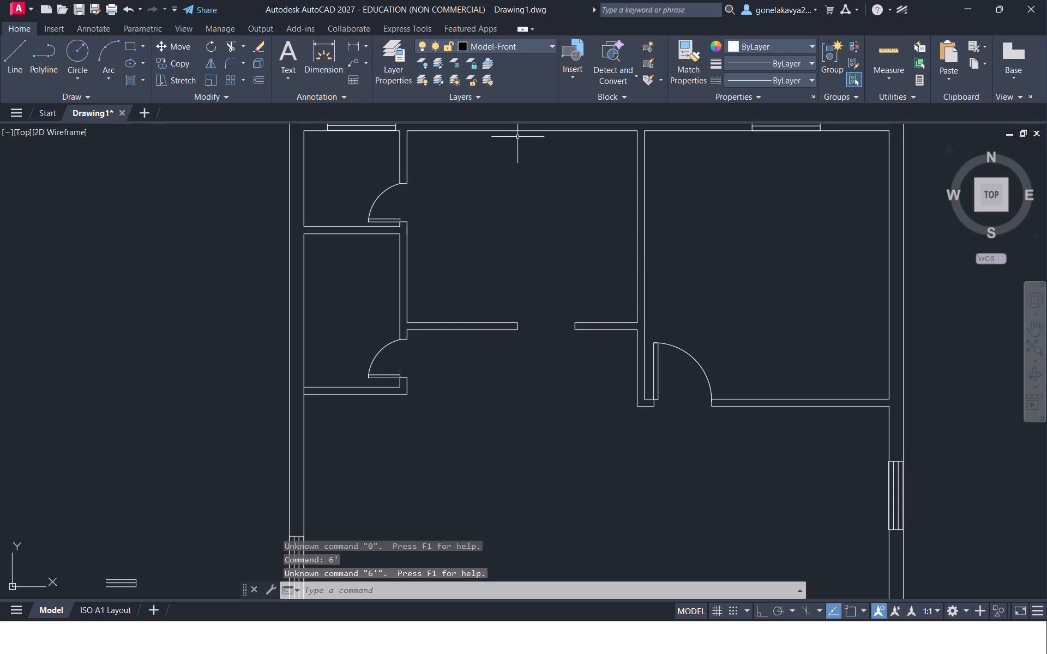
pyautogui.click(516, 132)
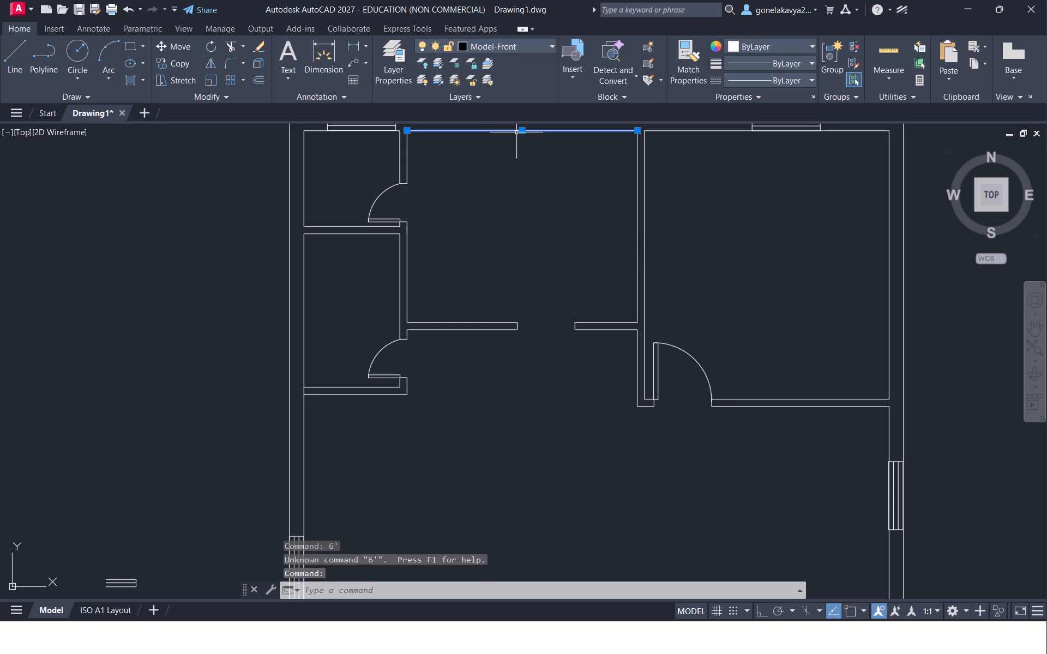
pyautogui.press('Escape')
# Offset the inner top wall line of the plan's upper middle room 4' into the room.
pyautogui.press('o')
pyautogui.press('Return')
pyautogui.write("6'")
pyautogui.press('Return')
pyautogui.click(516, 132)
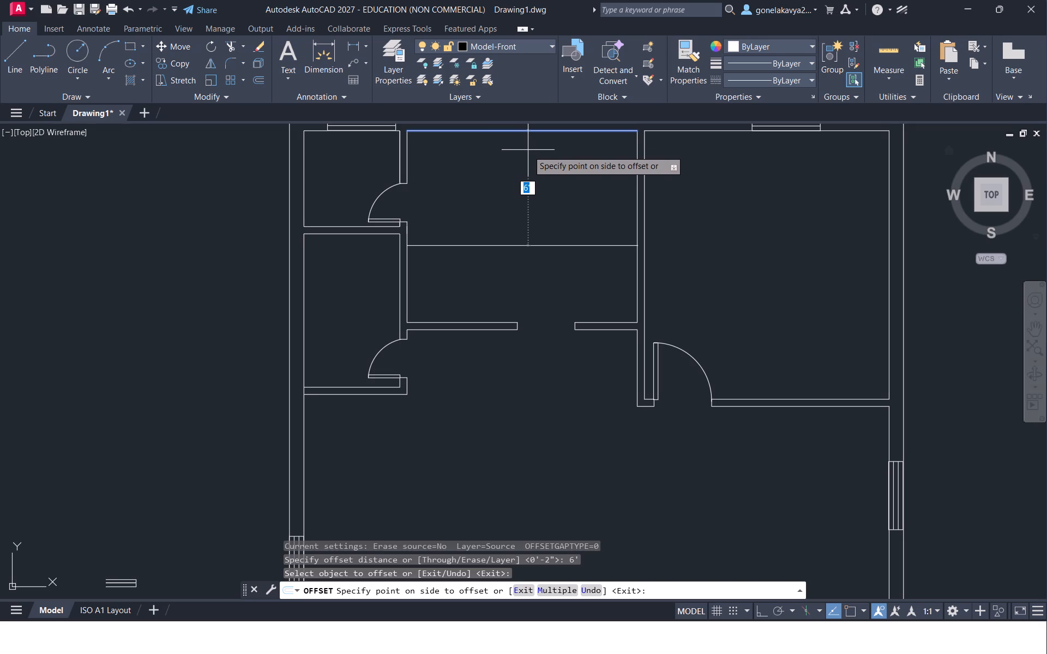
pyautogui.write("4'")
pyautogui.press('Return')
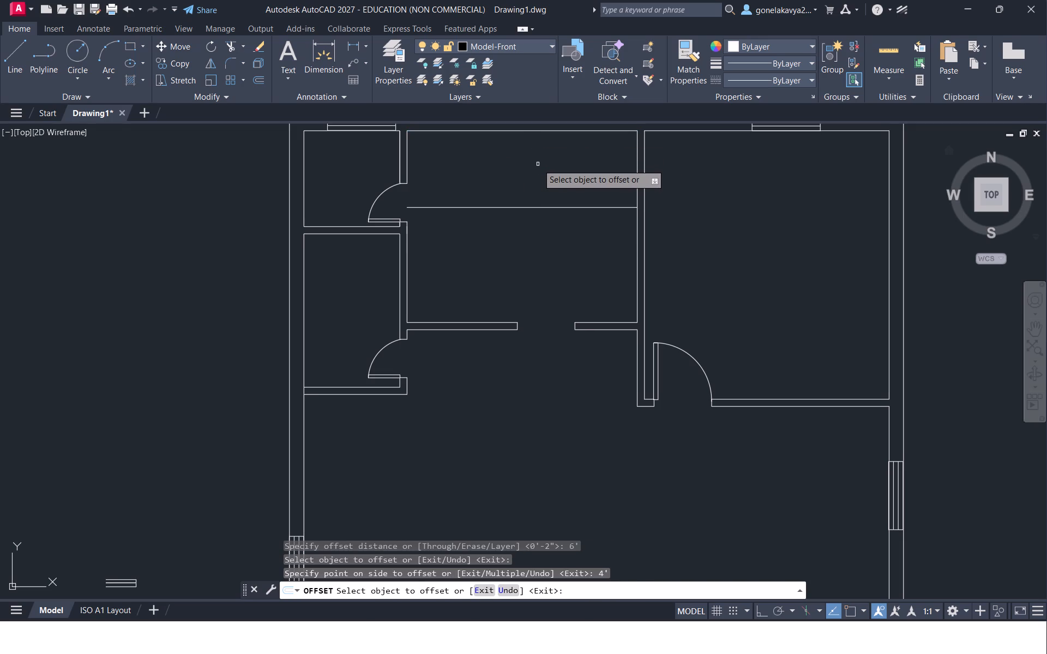
# Offset the inner top wall line of the upper middle room 2' into the room.
pyautogui.press('z')
pyautogui.press('z')
pyautogui.press('z')
pyautogui.press('BackSpace')
pyautogui.press('BackSpace')
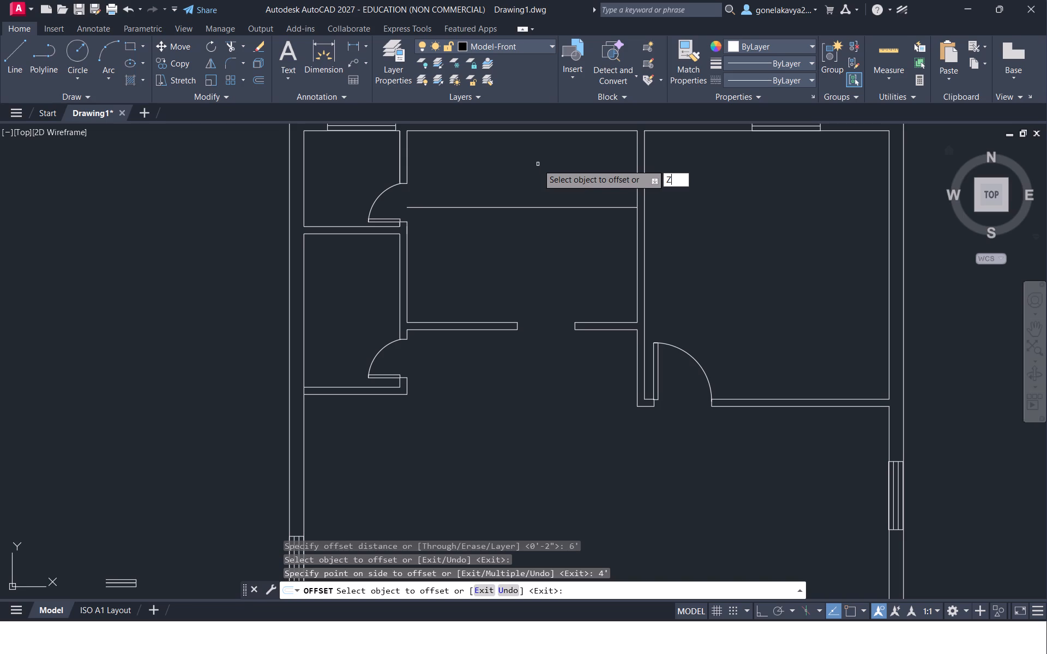
pyautogui.press('BackSpace')
pyautogui.write("2'")
pyautogui.press('Return')
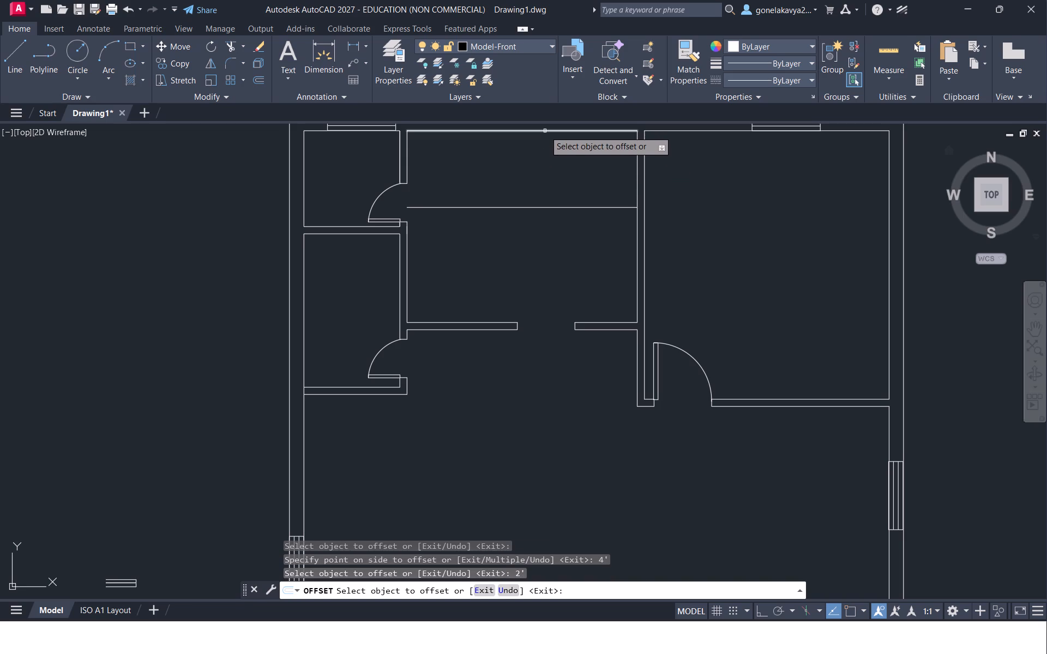
pyautogui.click(545, 131)
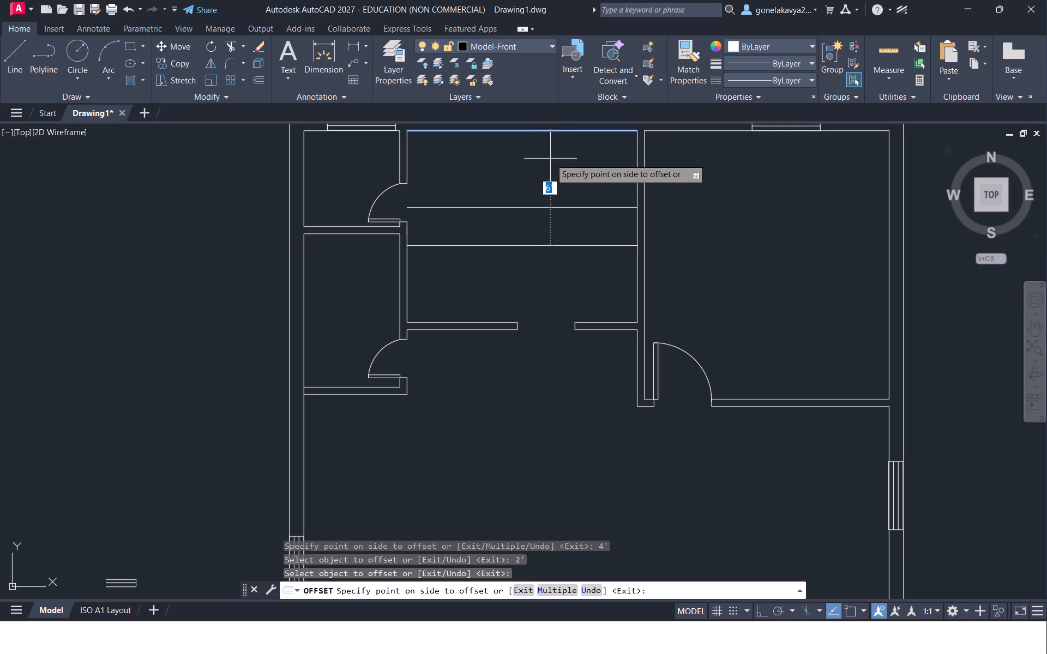
pyautogui.write("2'")
pyautogui.press('Return')
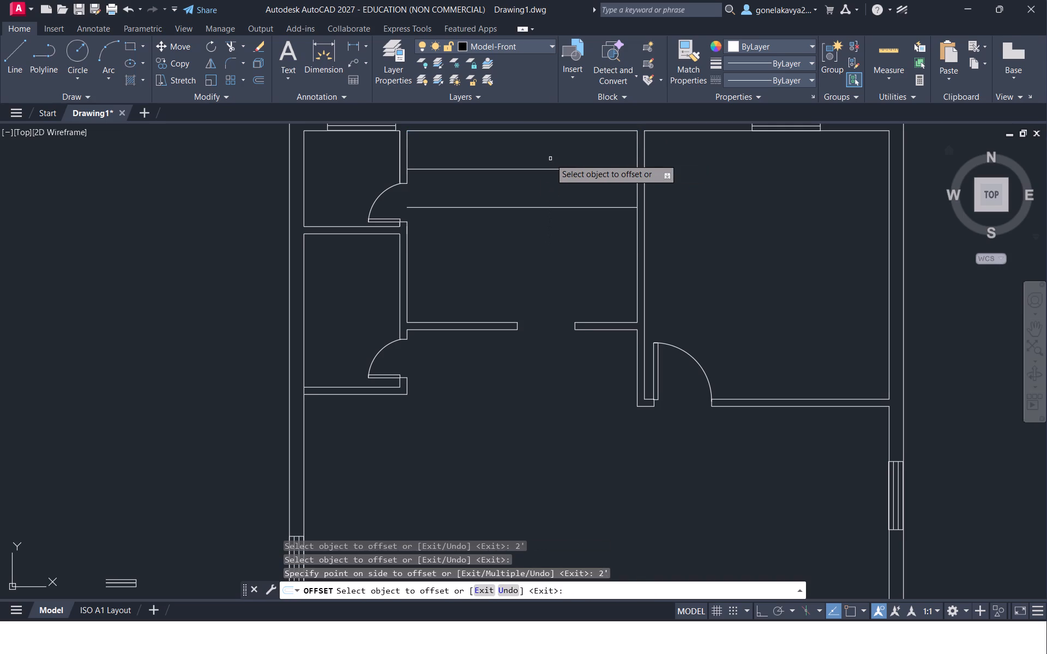
# Offset the right inner wall line of the upper middle room 2' into the room.
pyautogui.click(636, 249)
pyautogui.write("2'")
pyautogui.press('Return')
pyautogui.write('TRC')
pyautogui.press('Escape')
# Trim the offset lines into an L-shaped counter edge along the top and right walls, removing the 4' offset line.
pyautogui.write('TR')
pyautogui.press('space')
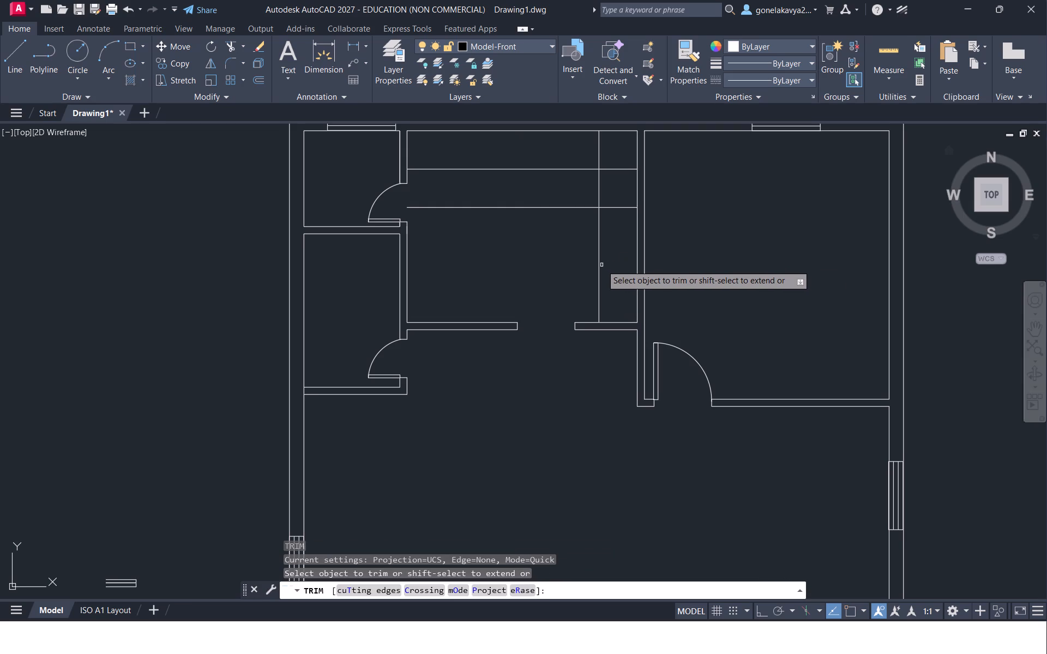
pyautogui.click(611, 209)
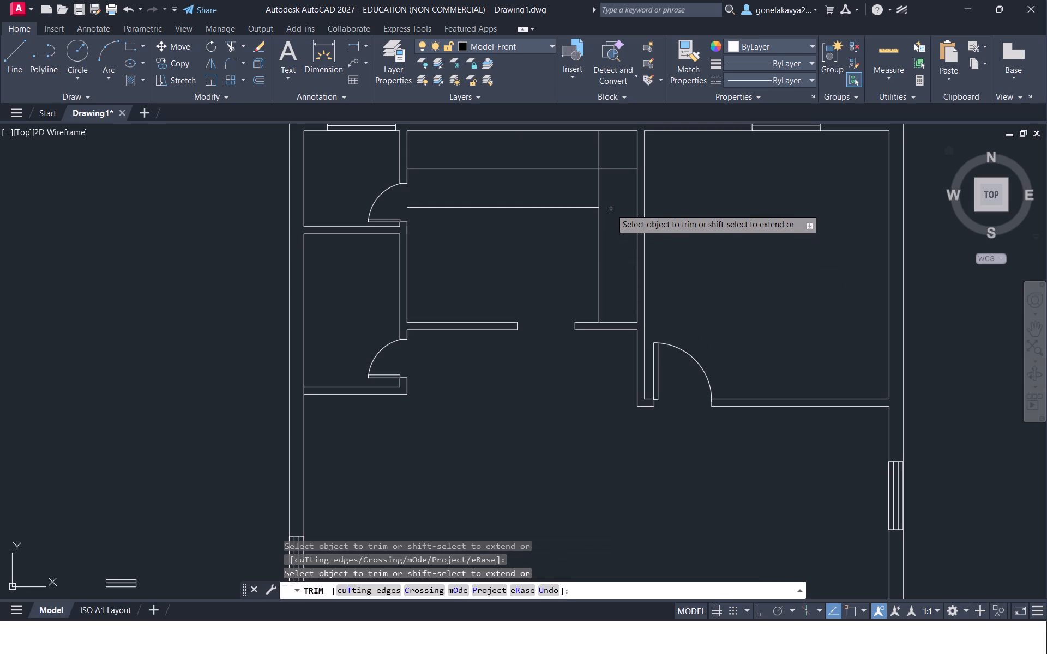
pyautogui.moveTo(612, 160); pyautogui.dragTo(619, 184)
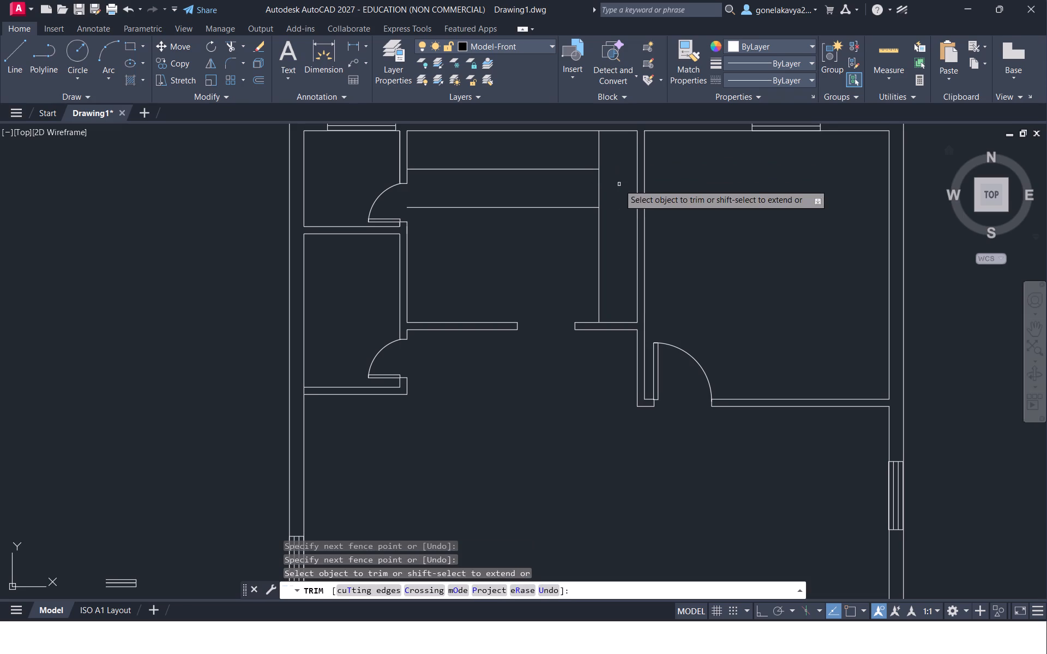
pyautogui.moveTo(608, 153); pyautogui.dragTo(580, 163)
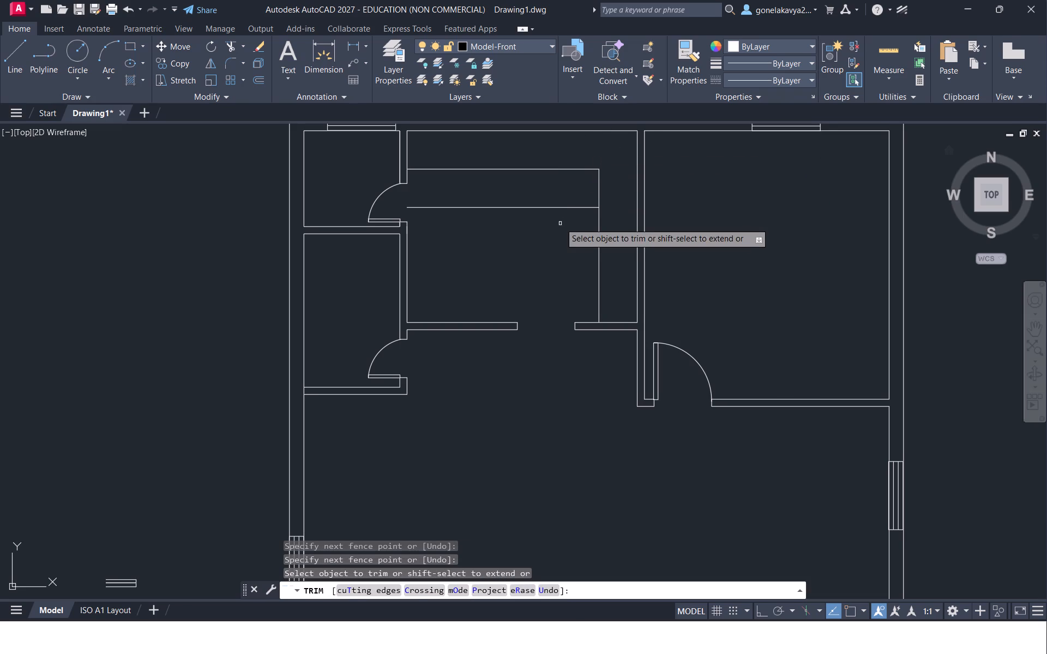
pyautogui.moveTo(559, 202); pyautogui.dragTo(561, 229)
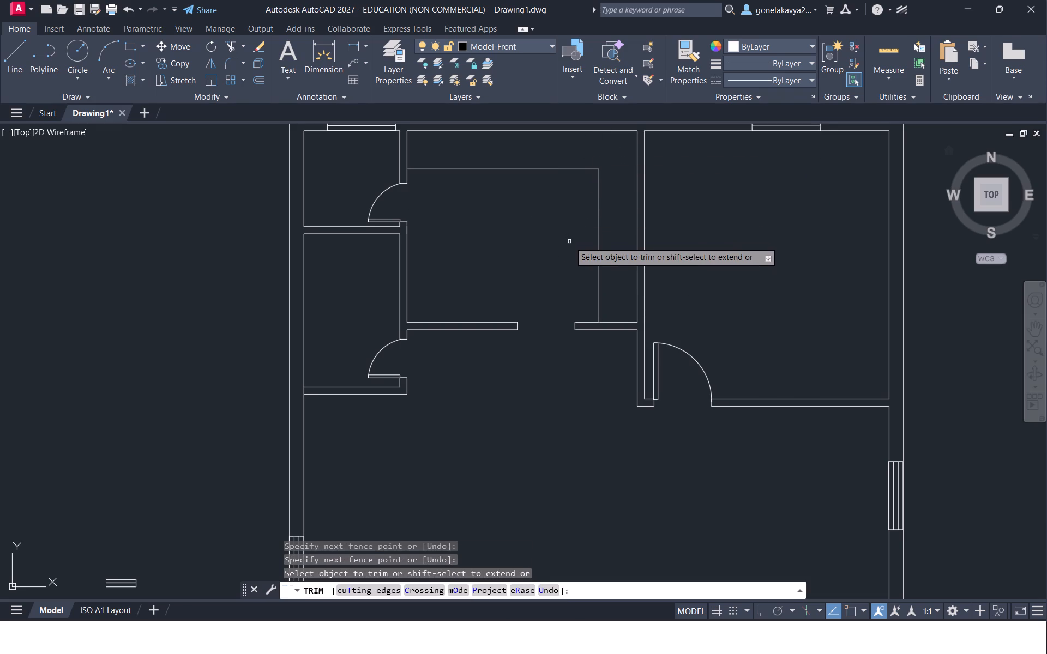
pyautogui.hscroll(1, 569, 241)
pyautogui.hscroll(-1, 569, 241)
pyautogui.hscroll(1, 569, 241)
pyautogui.hscroll(-1, 569, 241)
pyautogui.keyDown('ctrl'); pyautogui.scroll(-4, 569, 241); pyautogui.keyUp('ctrl')
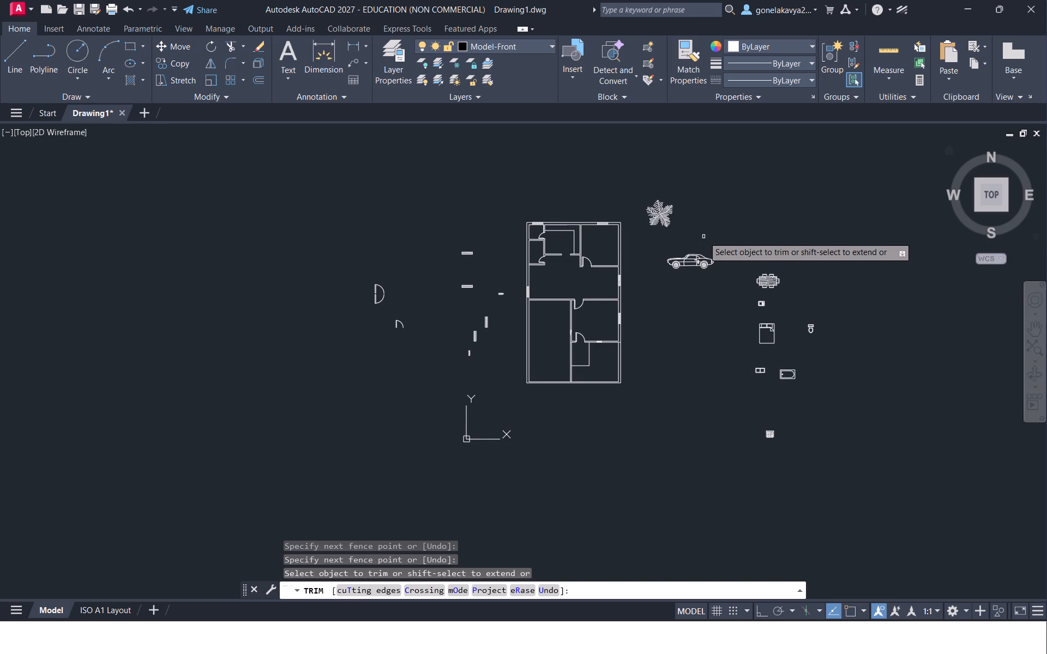
pyautogui.keyDown('ctrl'); pyautogui.scroll(2, 702, 235); pyautogui.keyUp('ctrl')
pyautogui.keyDown('ctrl'); pyautogui.scroll(-2, 702, 235); pyautogui.keyUp('ctrl')
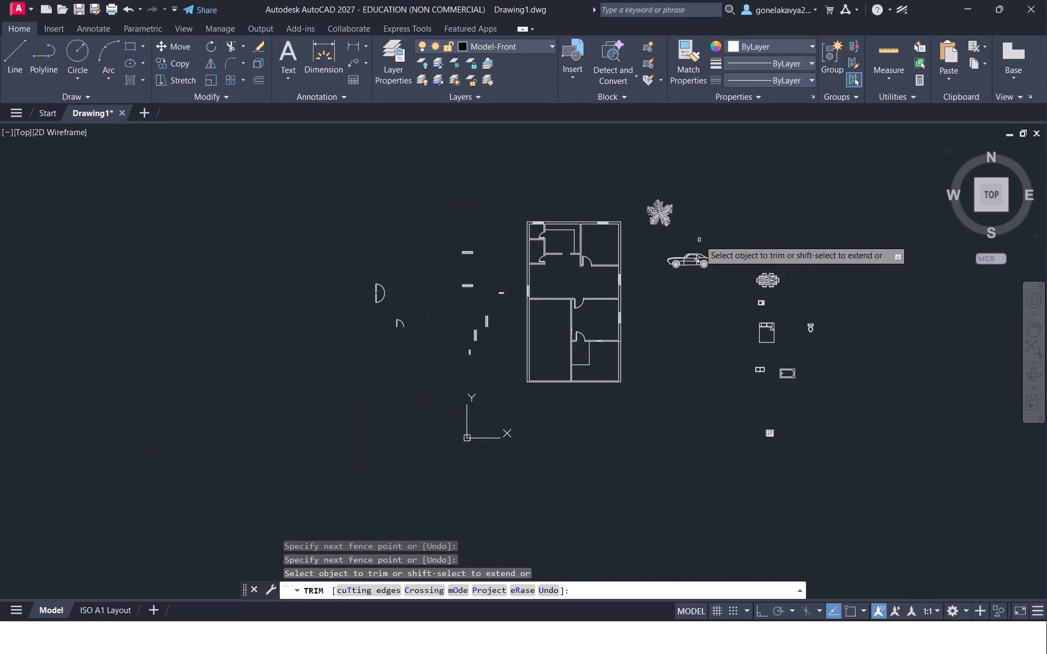
pyautogui.scroll(-1, 699, 240)
pyautogui.rightClick(699, 240)
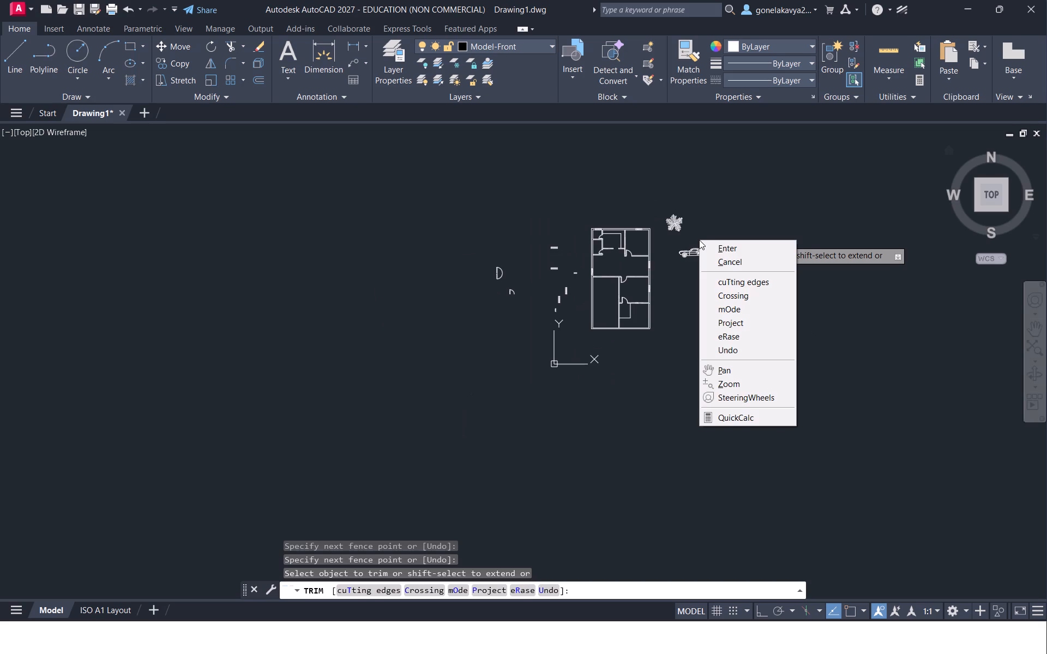
pyautogui.click(785, 260)
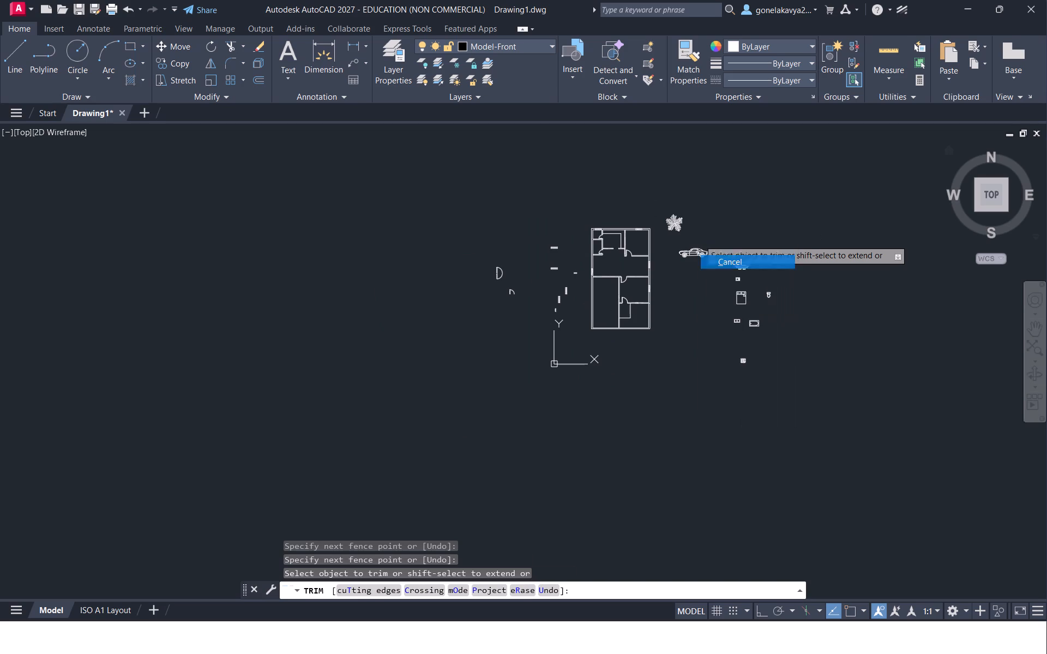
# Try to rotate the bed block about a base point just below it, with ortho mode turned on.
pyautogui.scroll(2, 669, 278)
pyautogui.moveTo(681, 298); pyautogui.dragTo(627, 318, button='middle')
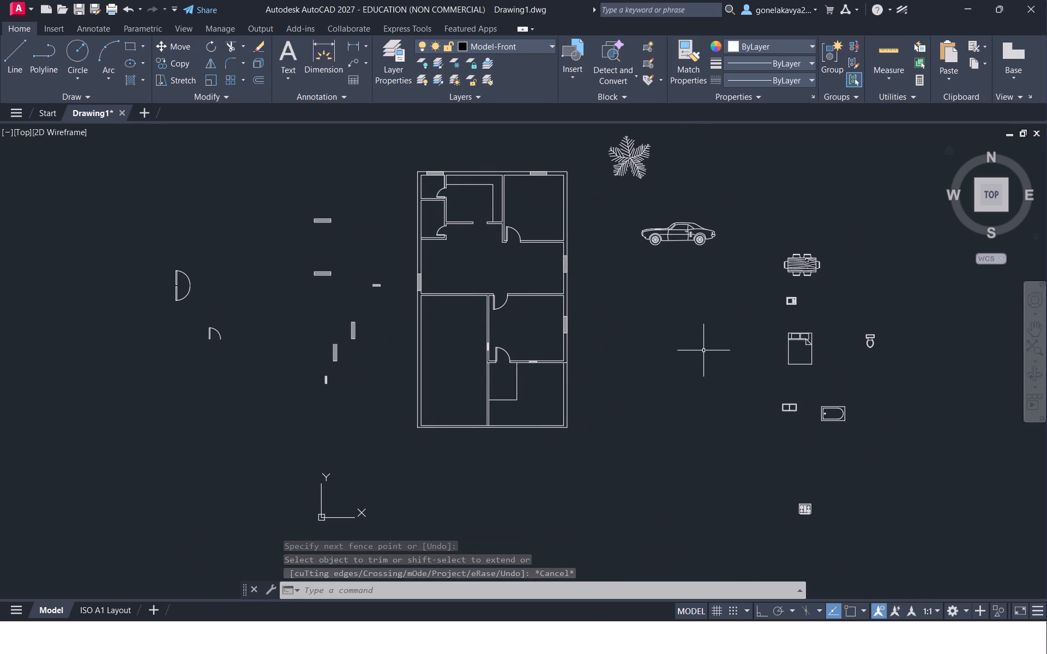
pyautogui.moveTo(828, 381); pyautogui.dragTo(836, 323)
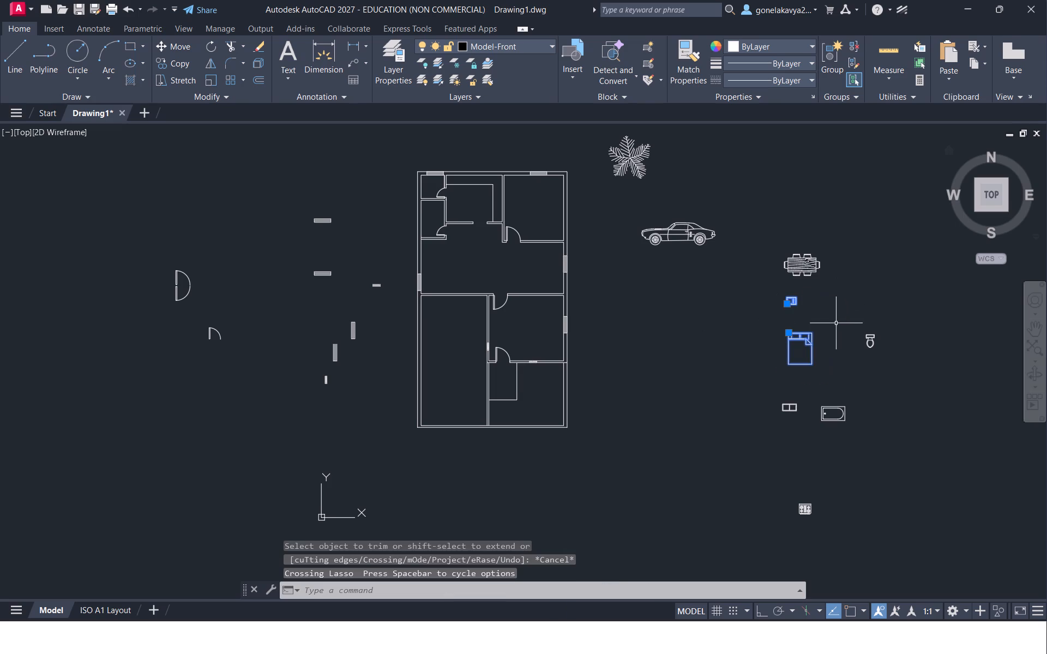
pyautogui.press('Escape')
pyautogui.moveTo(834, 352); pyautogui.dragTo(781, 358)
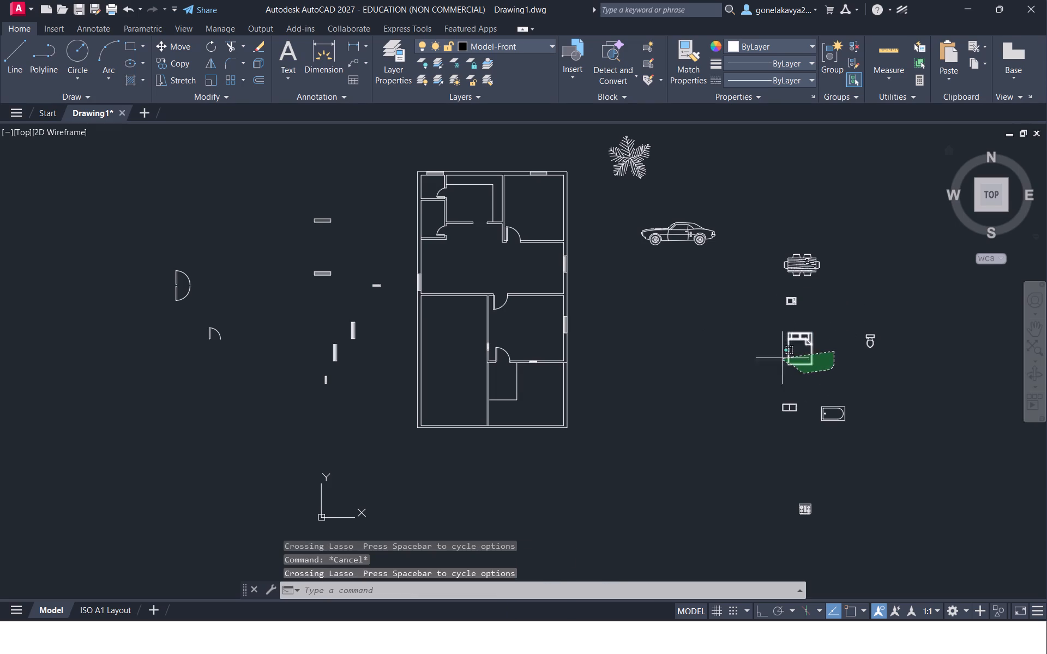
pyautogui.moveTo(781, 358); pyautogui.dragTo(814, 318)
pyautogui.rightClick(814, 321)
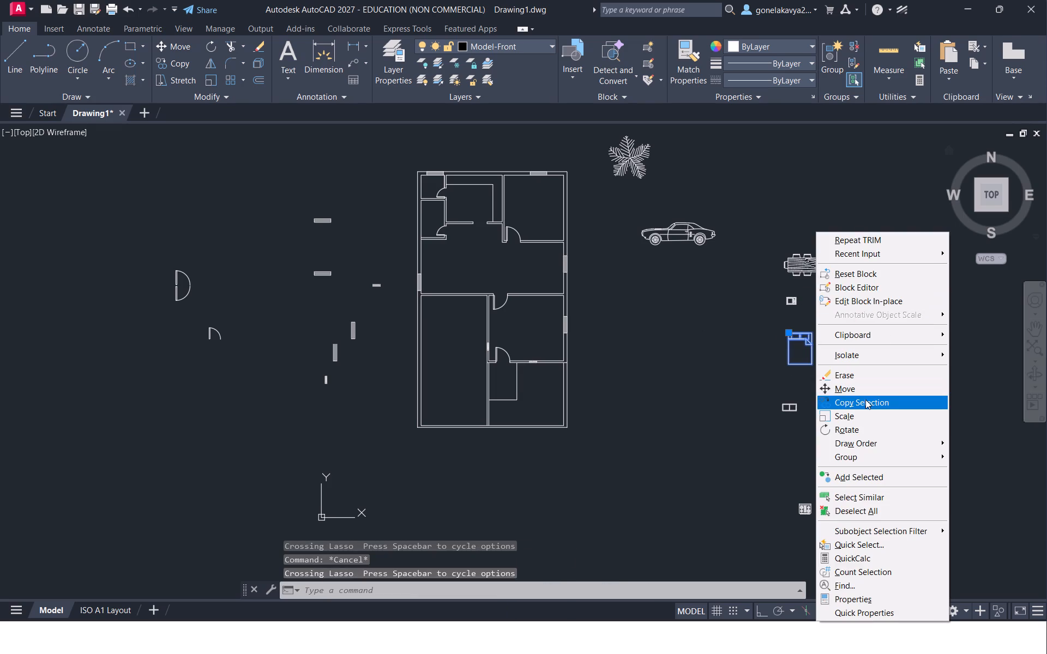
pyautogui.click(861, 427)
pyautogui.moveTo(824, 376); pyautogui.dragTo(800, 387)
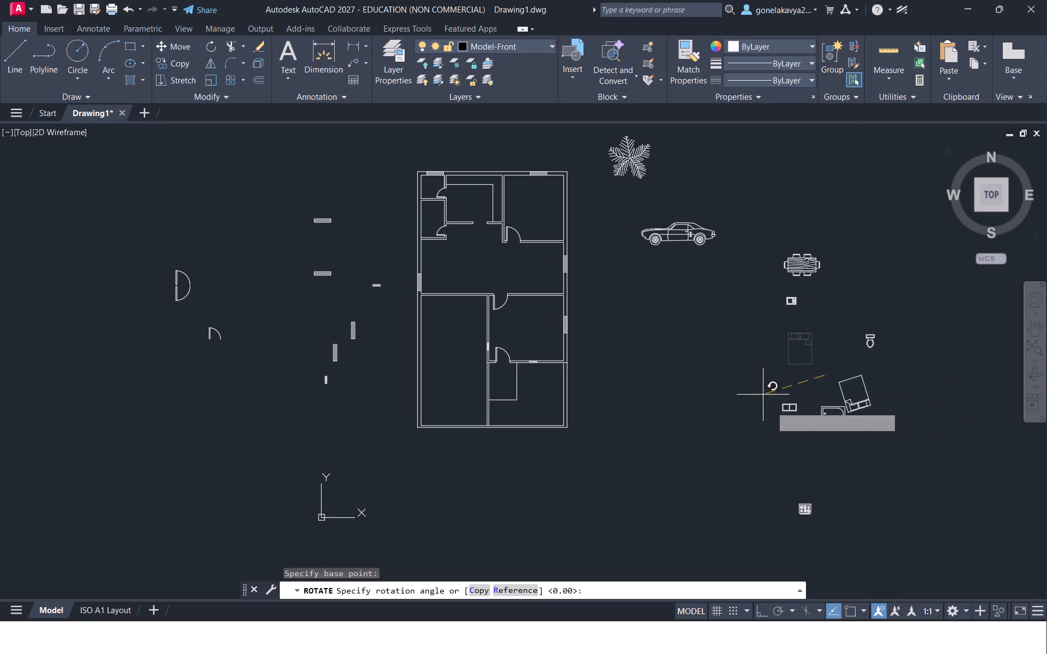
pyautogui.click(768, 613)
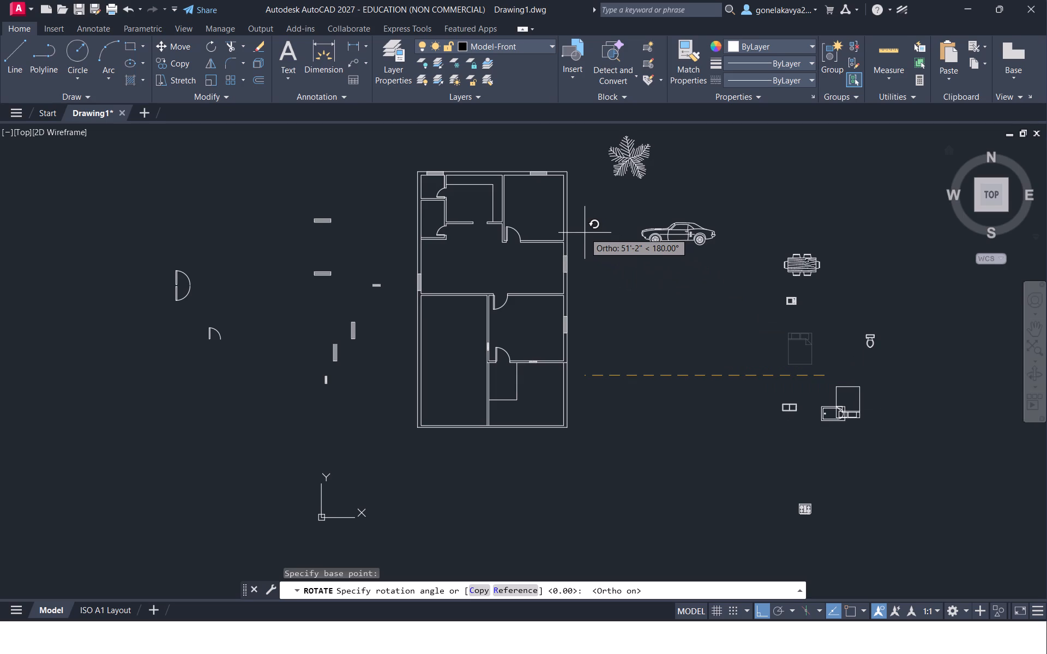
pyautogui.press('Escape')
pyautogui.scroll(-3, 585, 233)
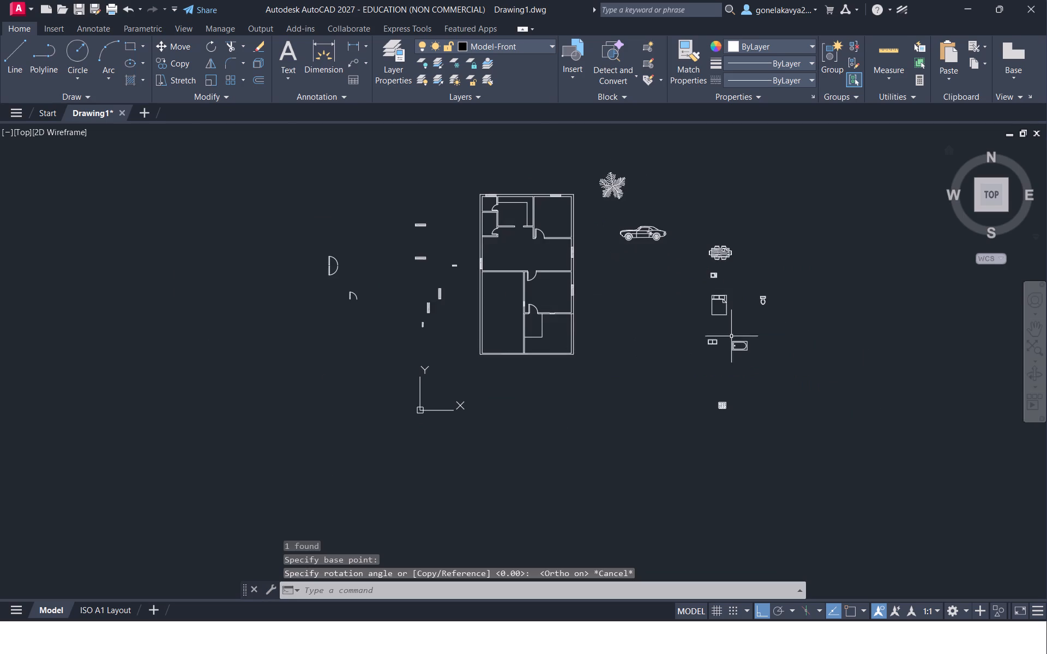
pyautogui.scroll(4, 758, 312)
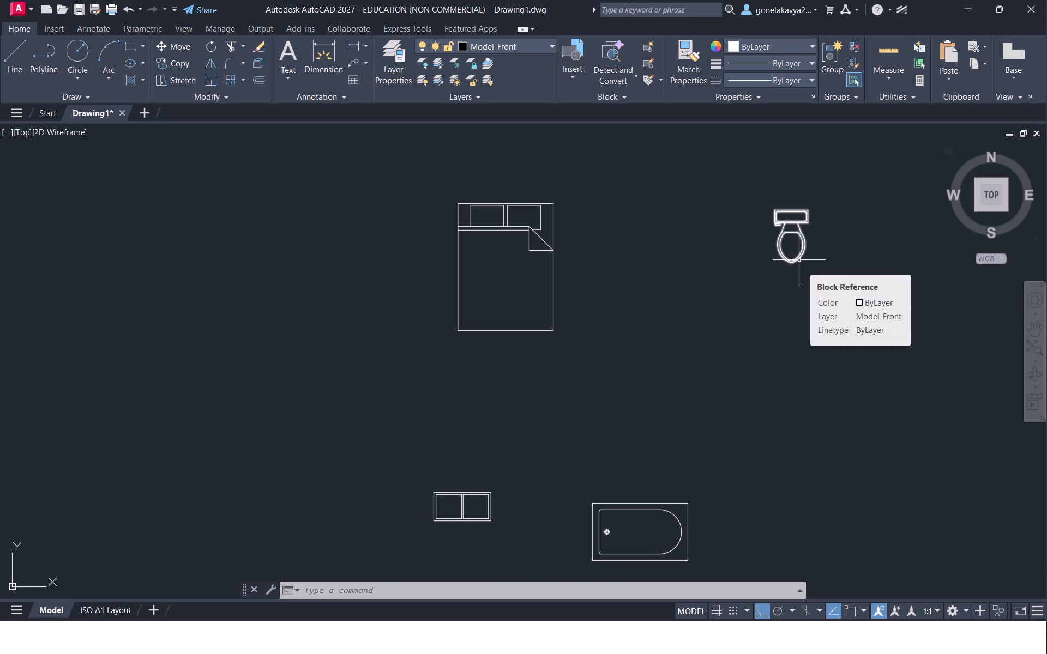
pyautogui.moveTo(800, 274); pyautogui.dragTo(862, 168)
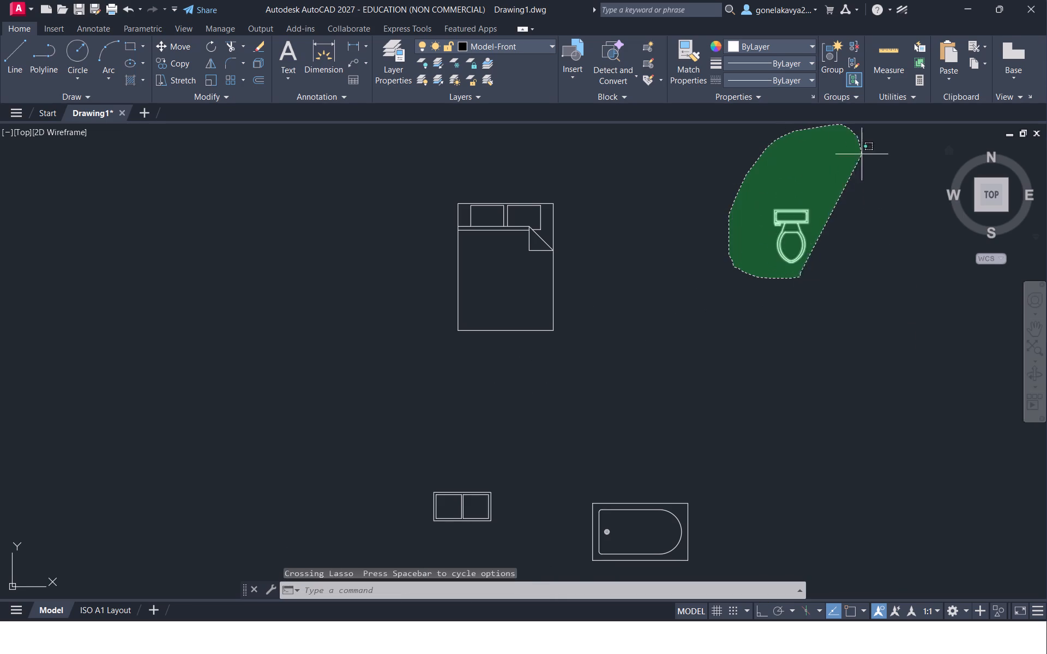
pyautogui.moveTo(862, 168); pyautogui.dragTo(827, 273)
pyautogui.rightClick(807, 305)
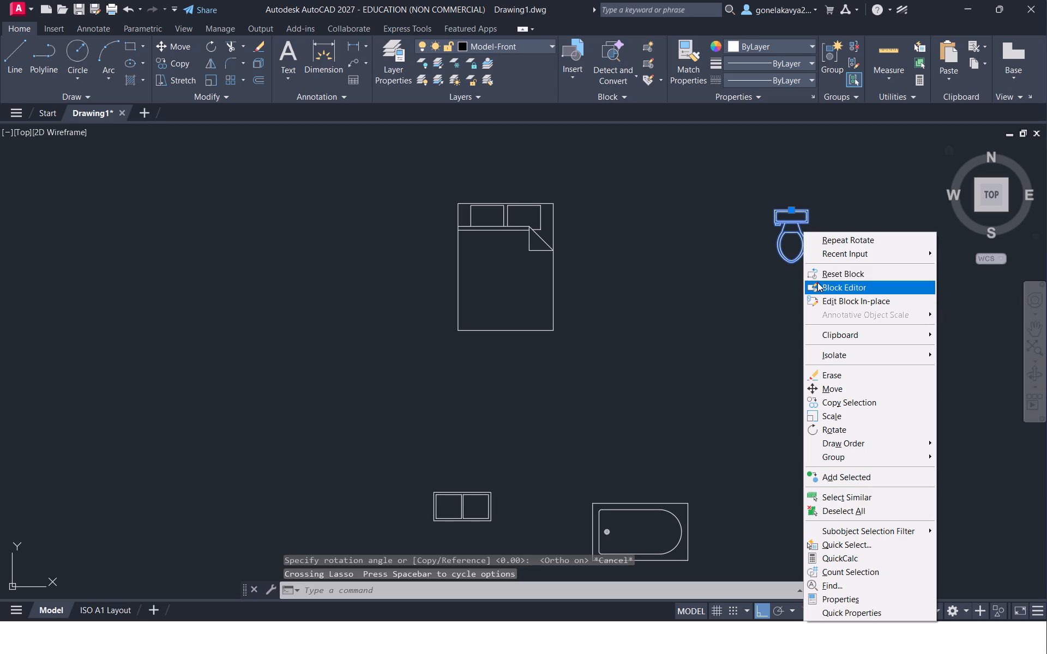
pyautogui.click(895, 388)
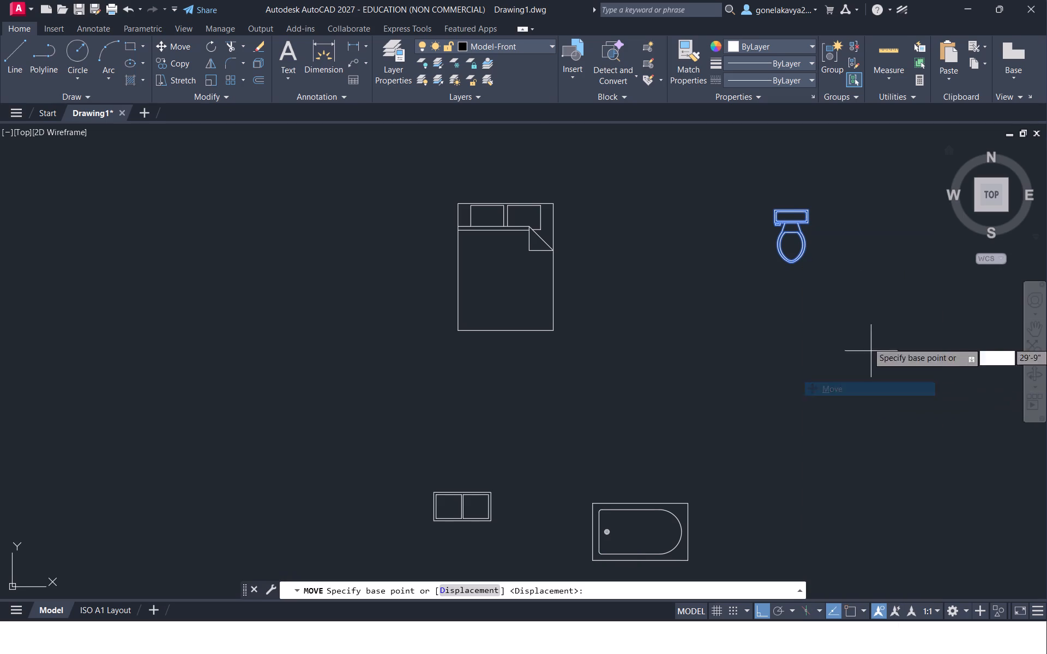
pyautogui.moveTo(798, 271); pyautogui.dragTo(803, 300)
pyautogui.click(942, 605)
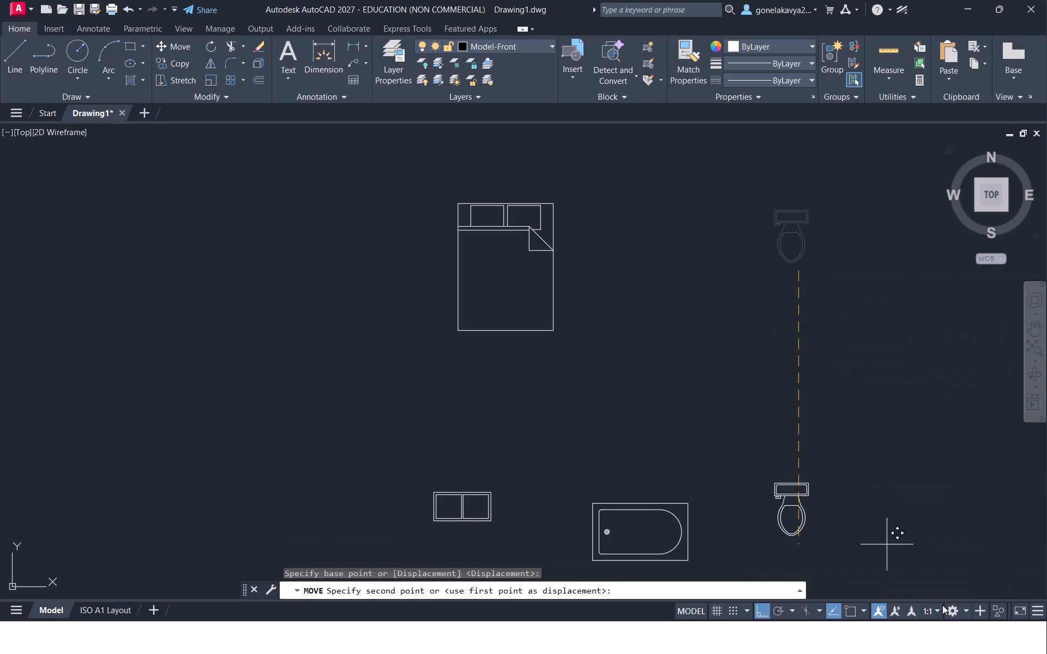
# Move the toilet block straight down so it sits level with the bathtub block.
pyautogui.moveTo(779, 228); pyautogui.dragTo(791, 290)
pyautogui.moveTo(846, 307); pyautogui.dragTo(839, 303)
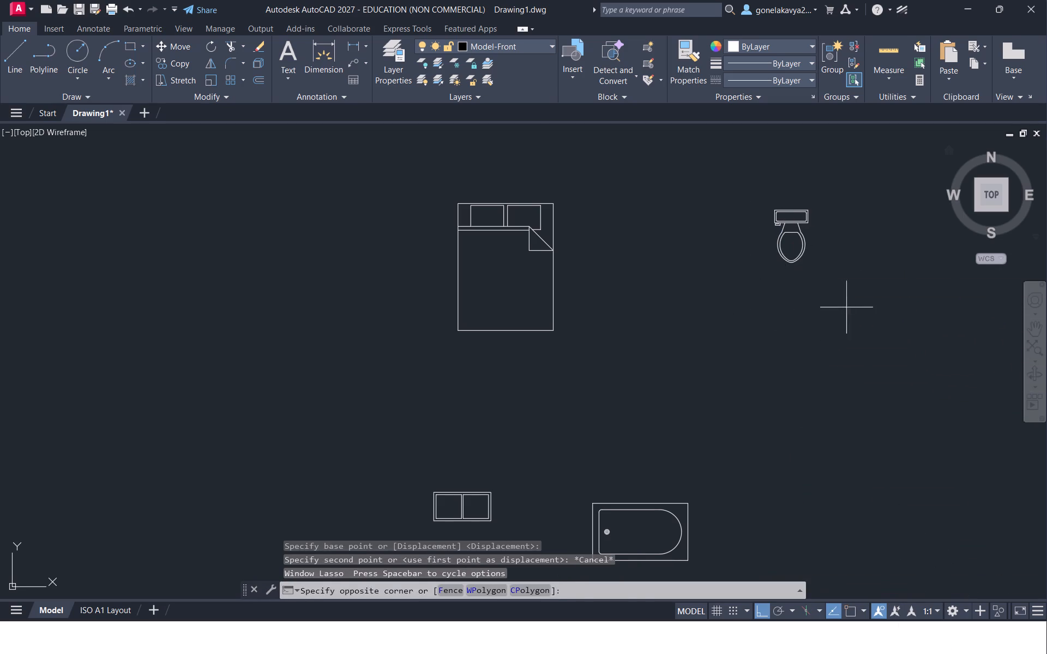
pyautogui.moveTo(839, 303); pyautogui.dragTo(855, 201)
pyautogui.rightClick(851, 229)
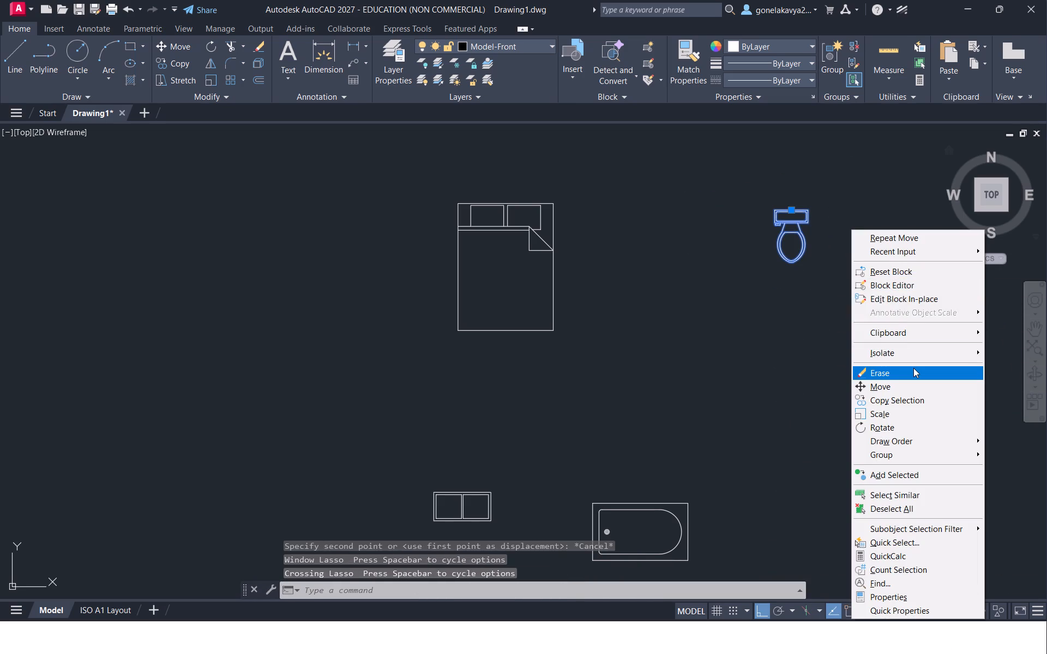
pyautogui.click(896, 390)
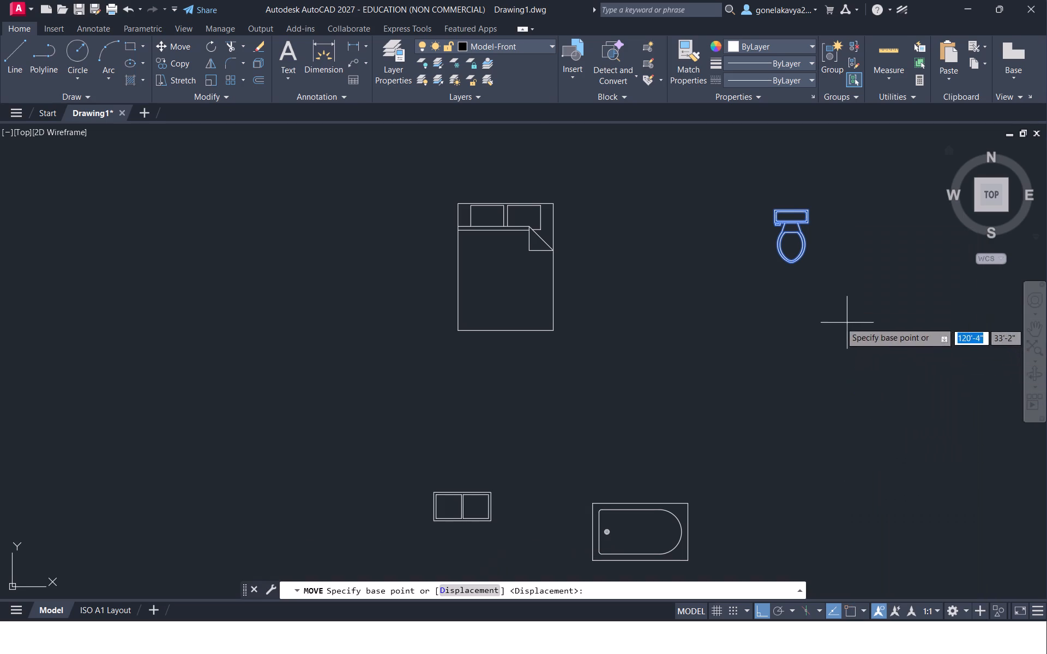
pyautogui.moveTo(809, 262); pyautogui.dragTo(825, 293)
pyautogui.click(946, 537)
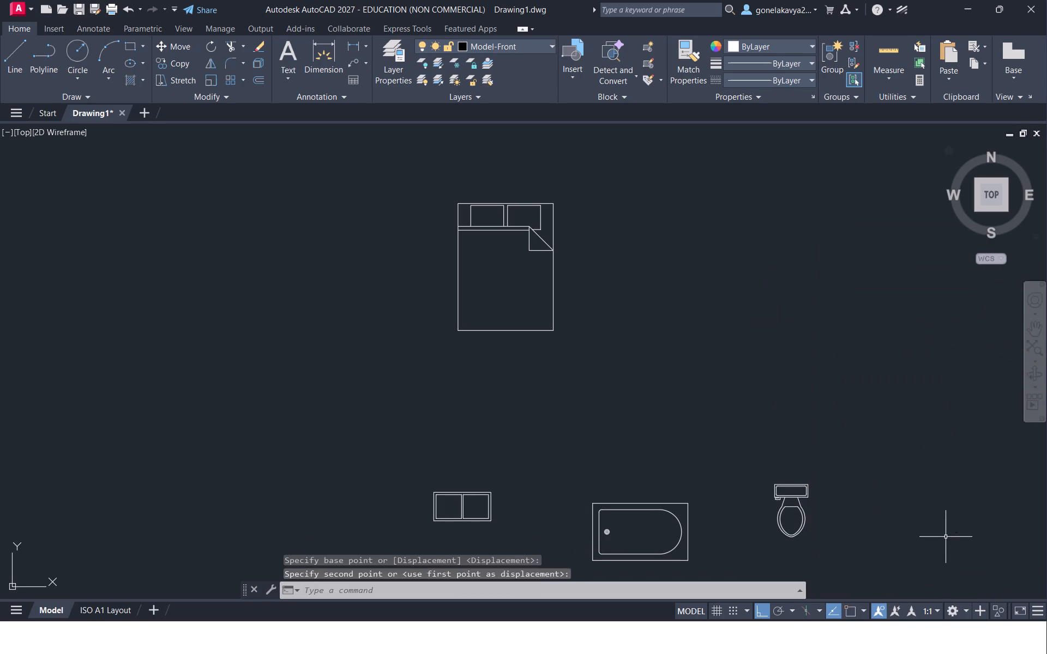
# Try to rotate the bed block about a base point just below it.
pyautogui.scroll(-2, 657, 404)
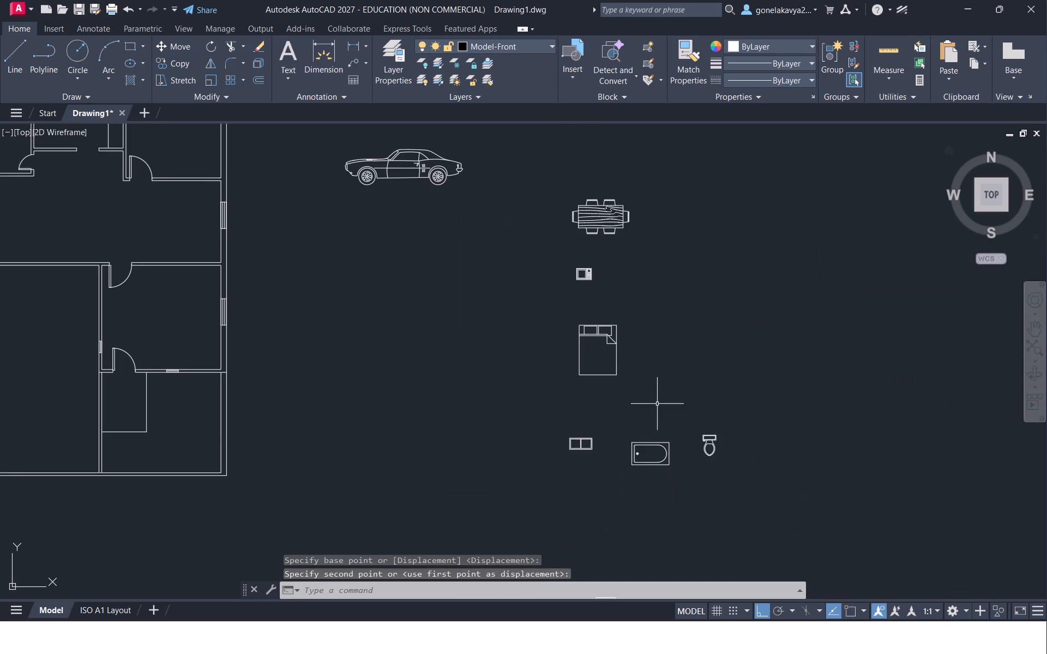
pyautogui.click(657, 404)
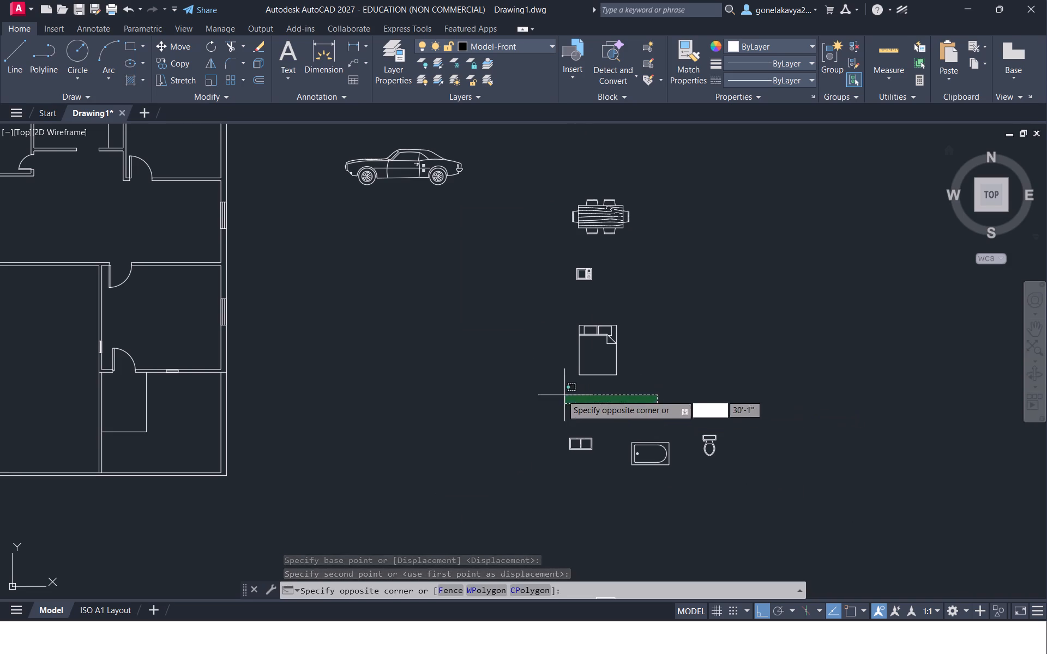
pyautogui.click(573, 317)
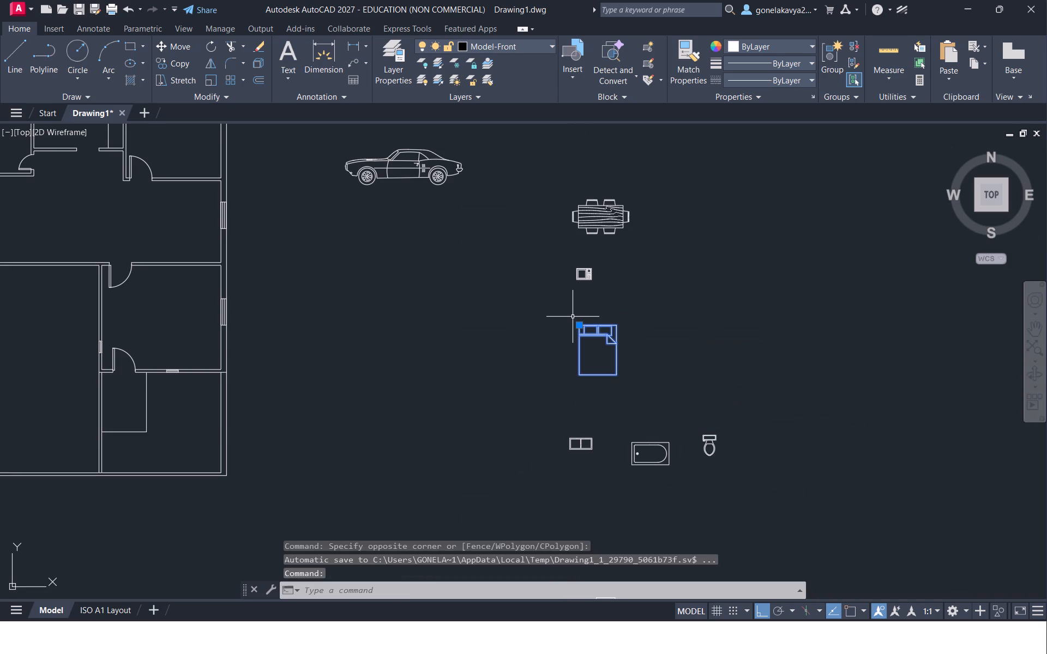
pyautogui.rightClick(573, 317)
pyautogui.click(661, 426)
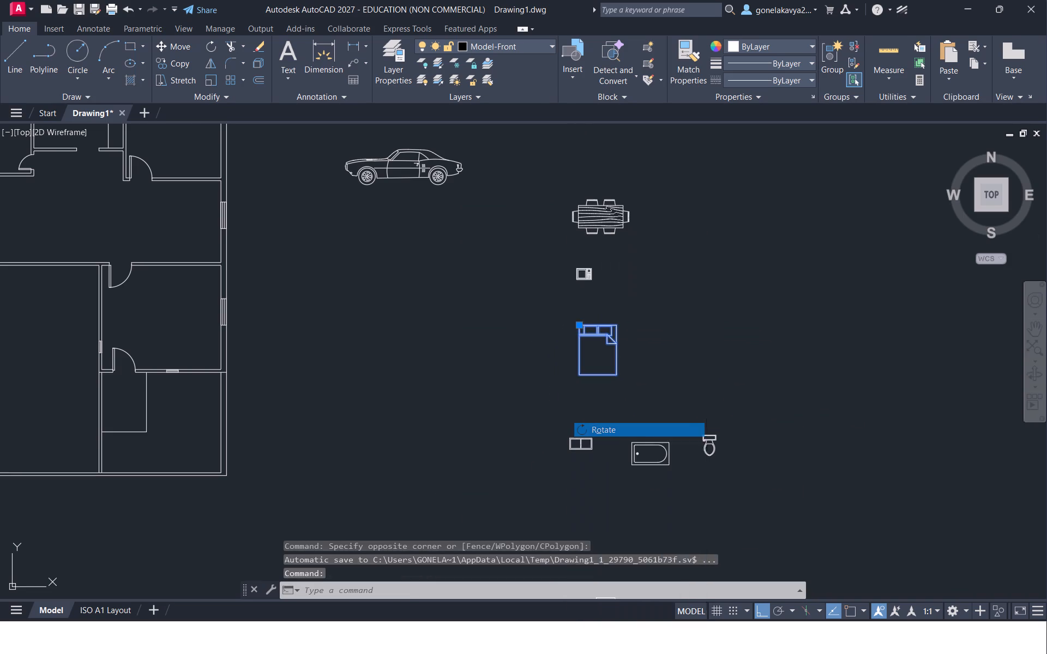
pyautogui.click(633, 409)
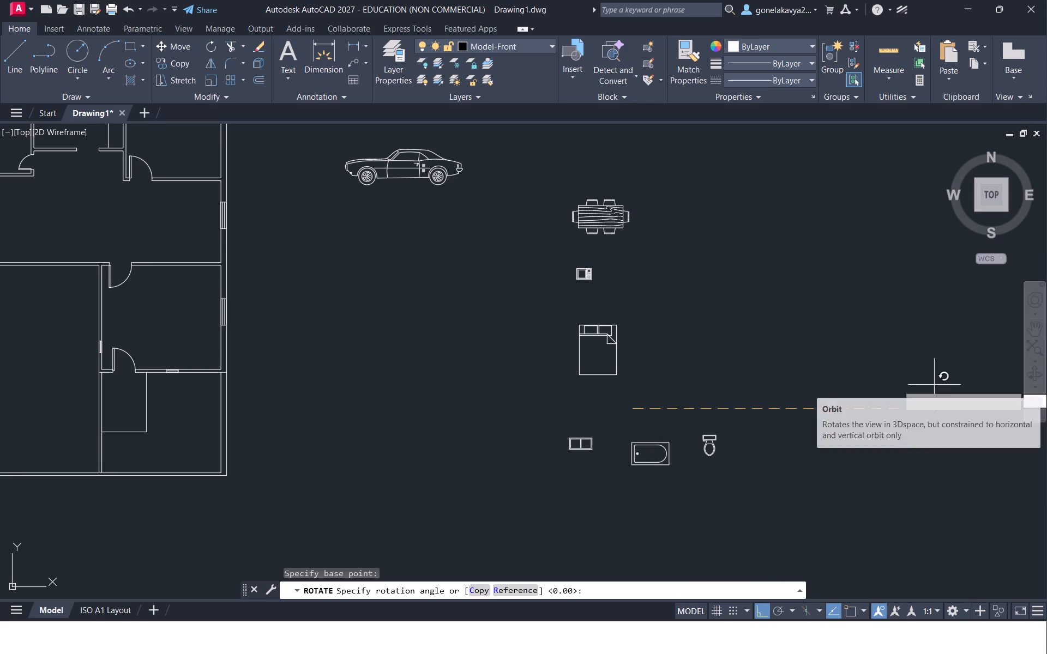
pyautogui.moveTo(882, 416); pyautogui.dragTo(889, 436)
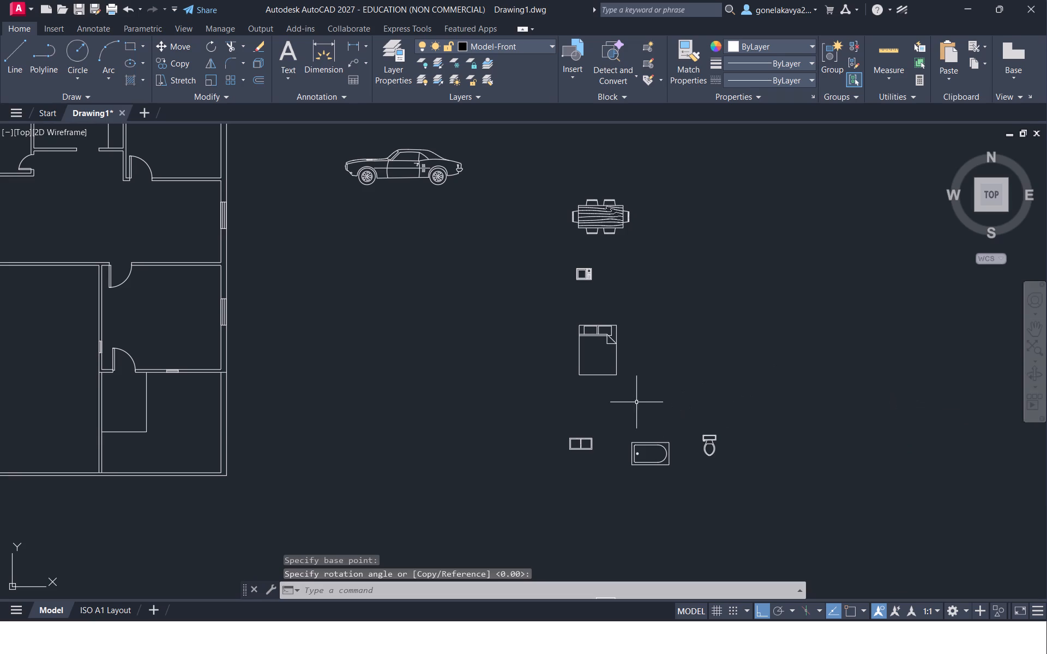
# Rotate the bed block 90° clockwise about a base point below and to the right of it.
pyautogui.moveTo(634, 400); pyautogui.dragTo(646, 297)
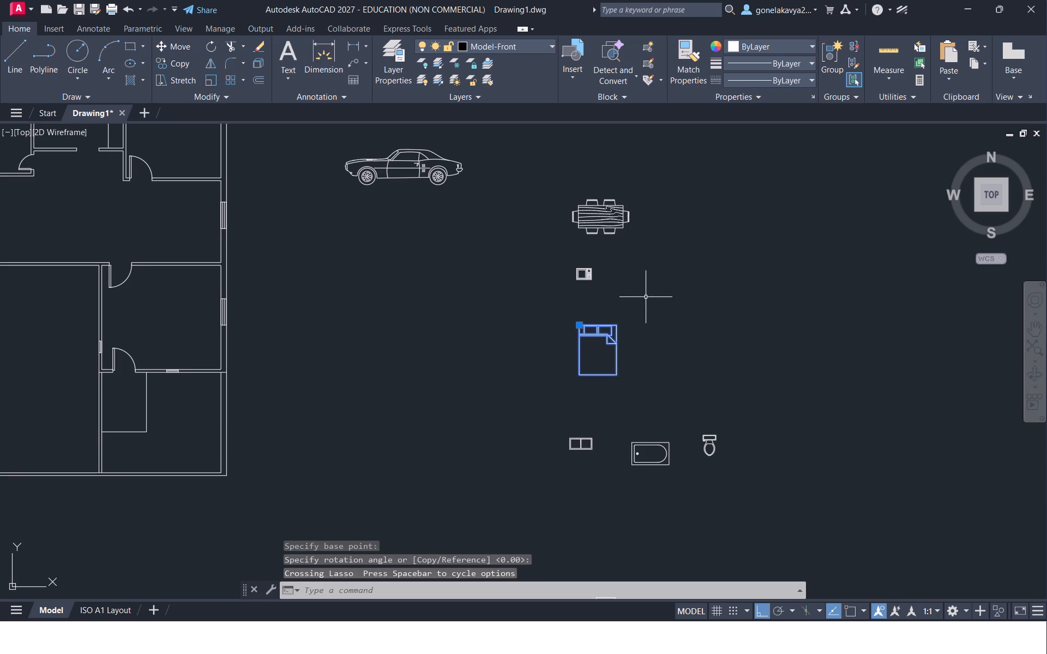
pyautogui.rightClick(646, 297)
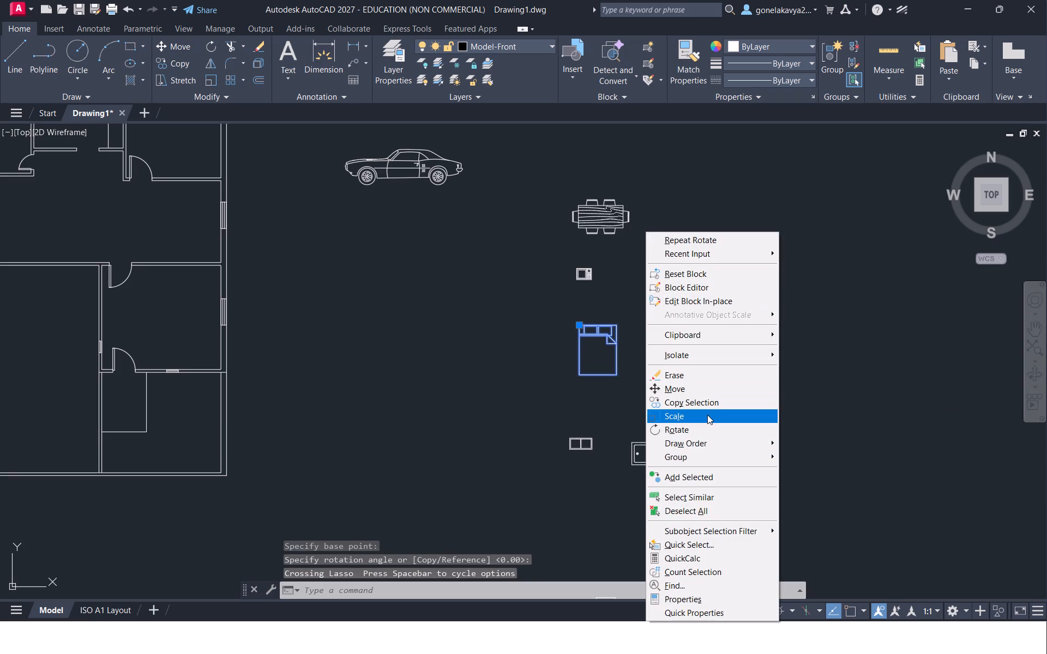
pyautogui.click(707, 425)
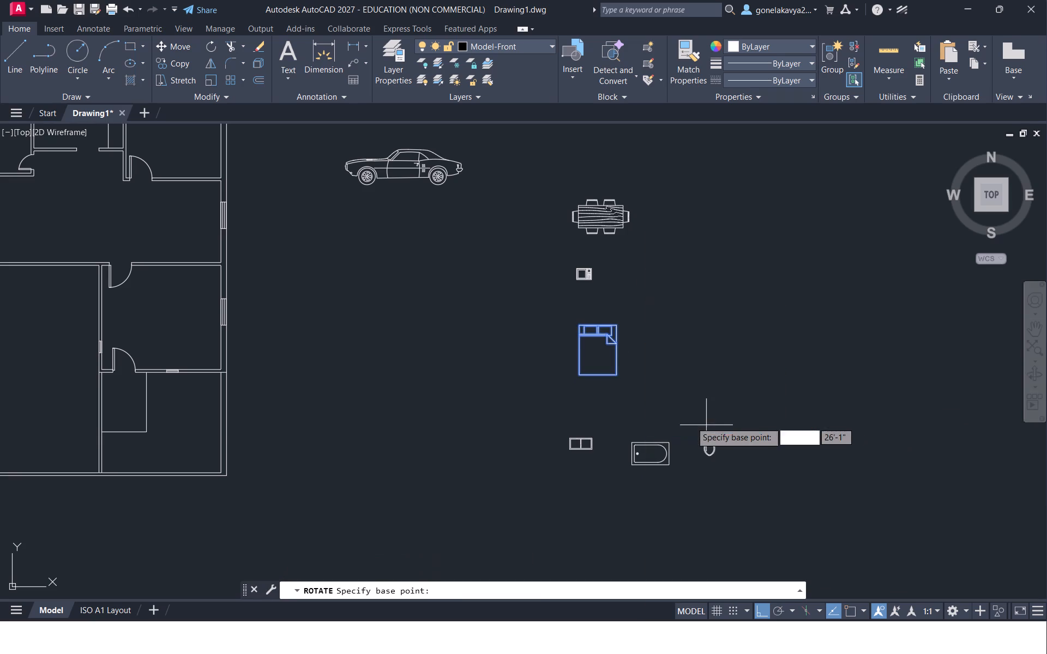
pyautogui.click(669, 415)
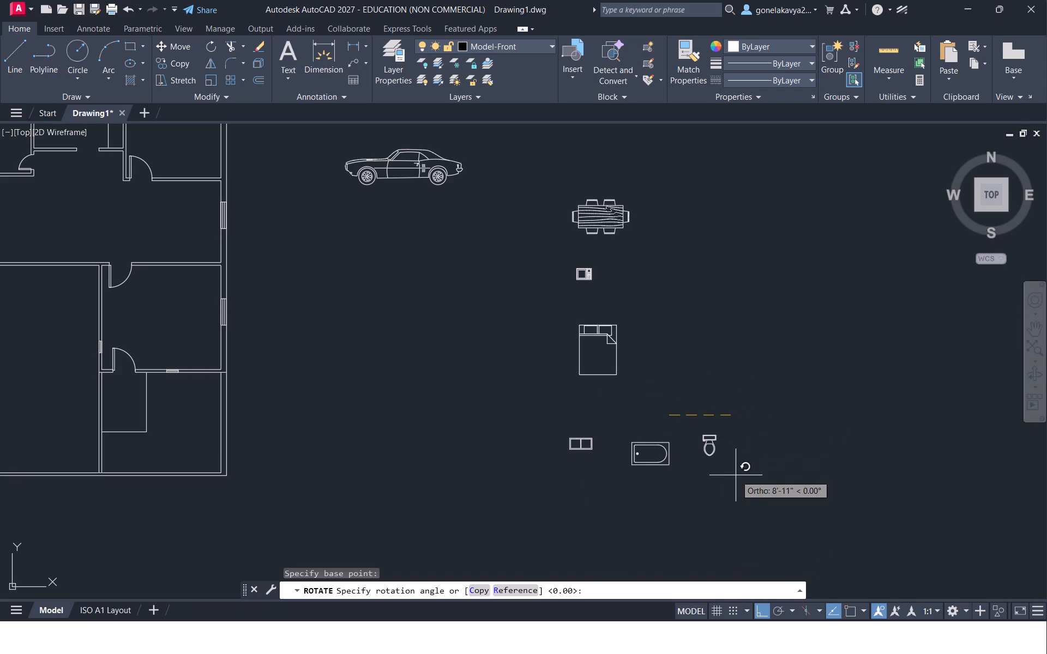
pyautogui.click(739, 493)
# Scale up the rotated bed block about a base point picked below and to the right of it.
pyautogui.moveTo(752, 385); pyautogui.dragTo(658, 334)
pyautogui.rightClick(775, 361)
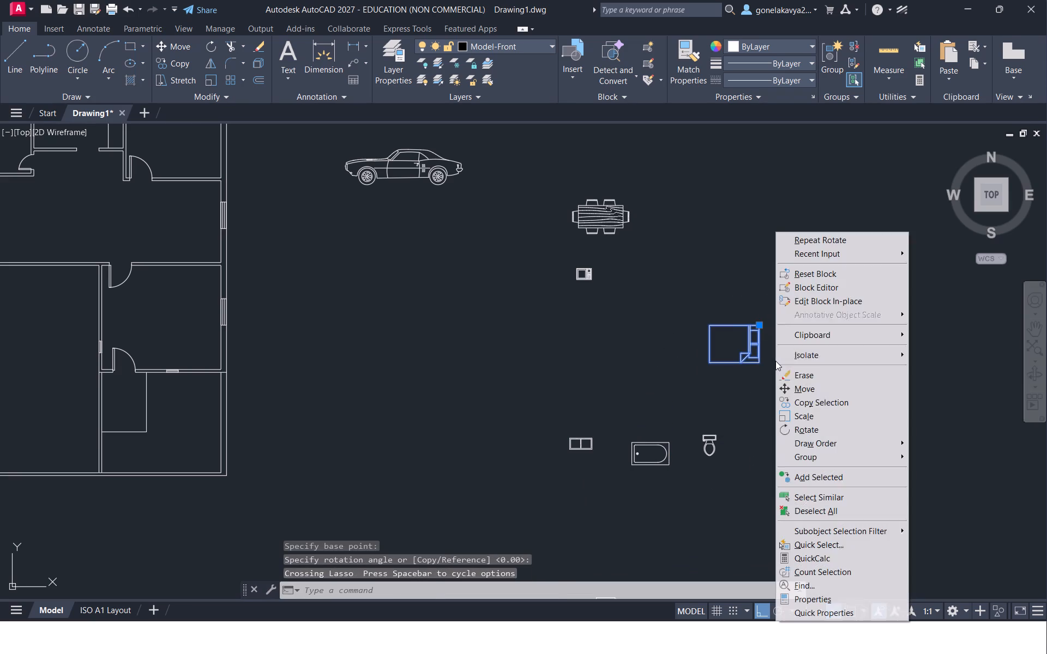
pyautogui.click(837, 410)
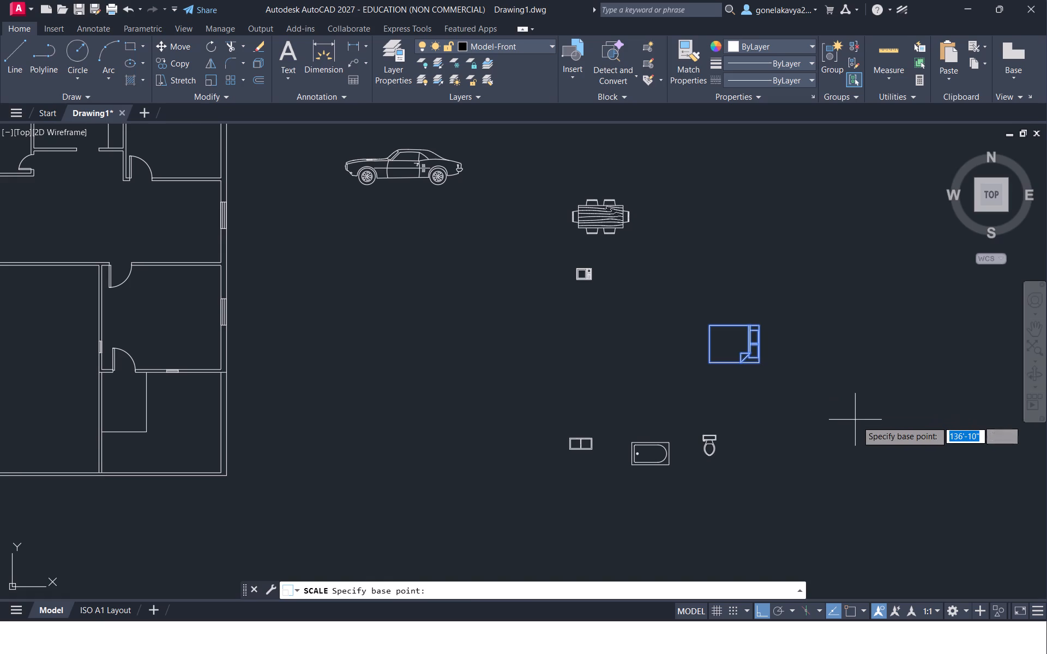
pyautogui.moveTo(872, 435); pyautogui.dragTo(914, 478)
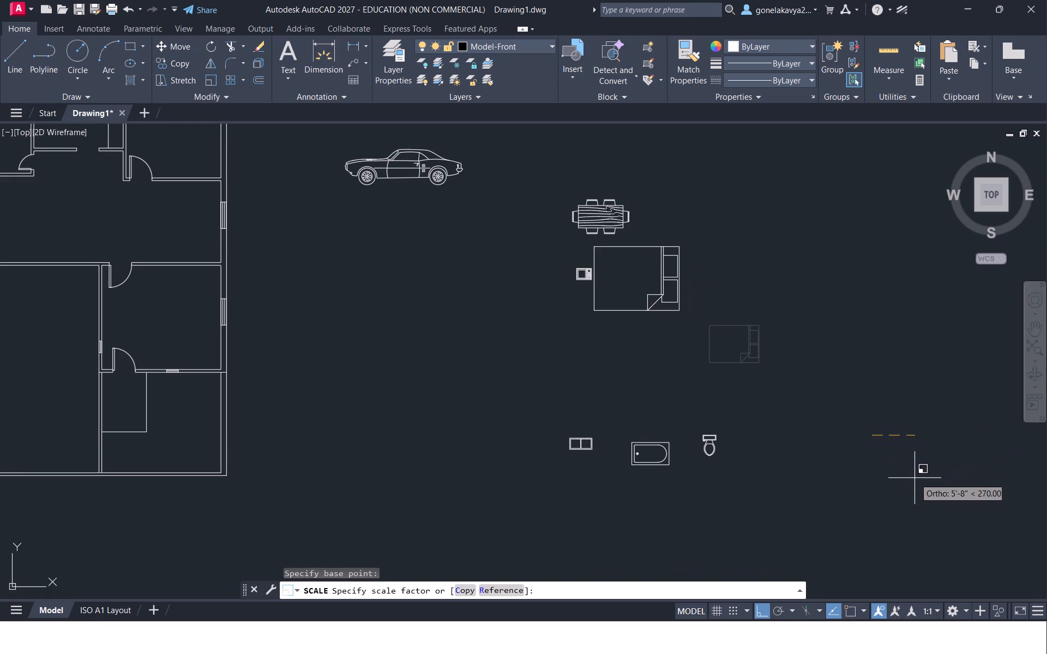
pyautogui.click(914, 478)
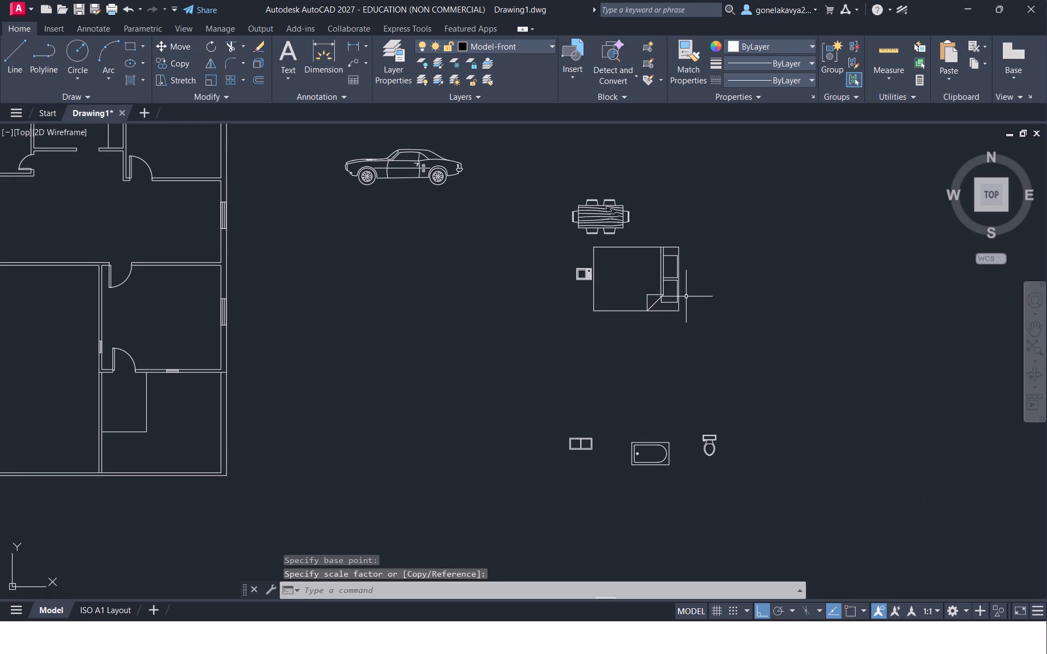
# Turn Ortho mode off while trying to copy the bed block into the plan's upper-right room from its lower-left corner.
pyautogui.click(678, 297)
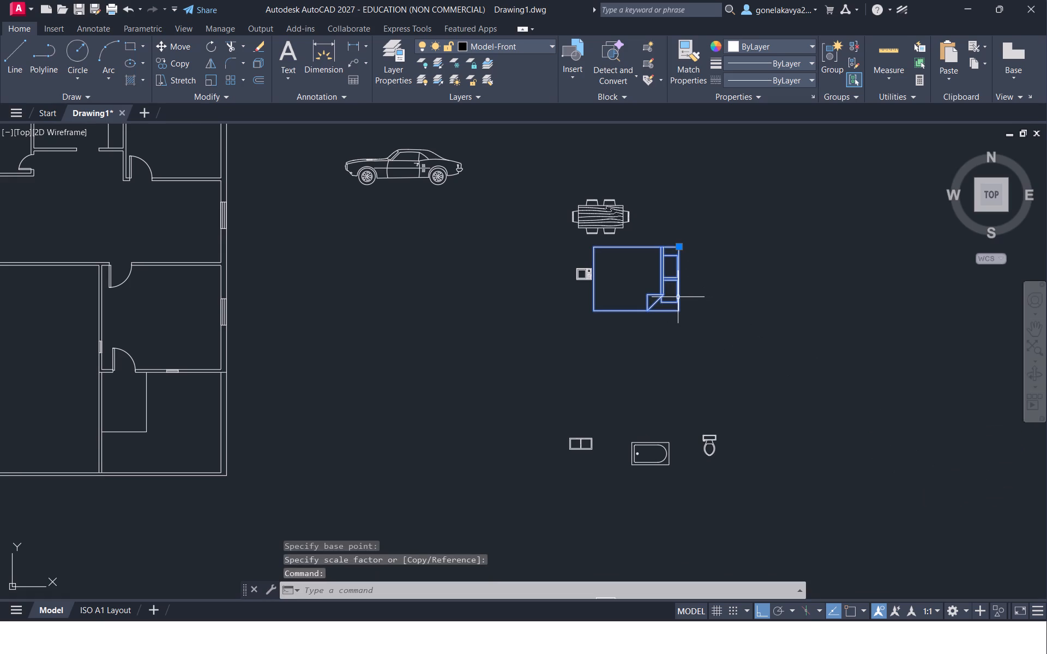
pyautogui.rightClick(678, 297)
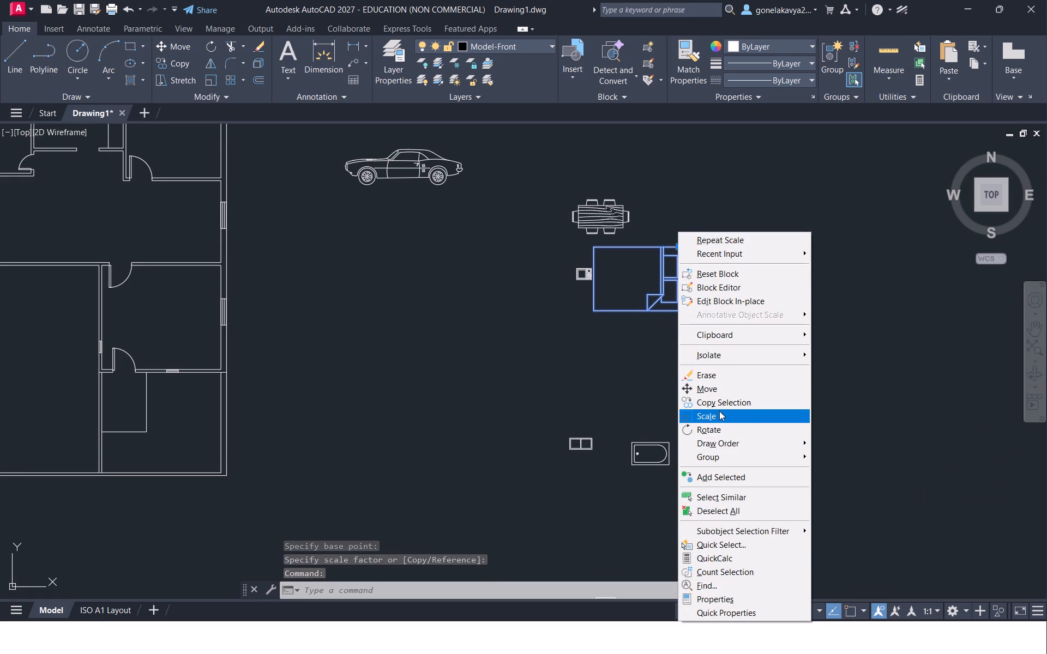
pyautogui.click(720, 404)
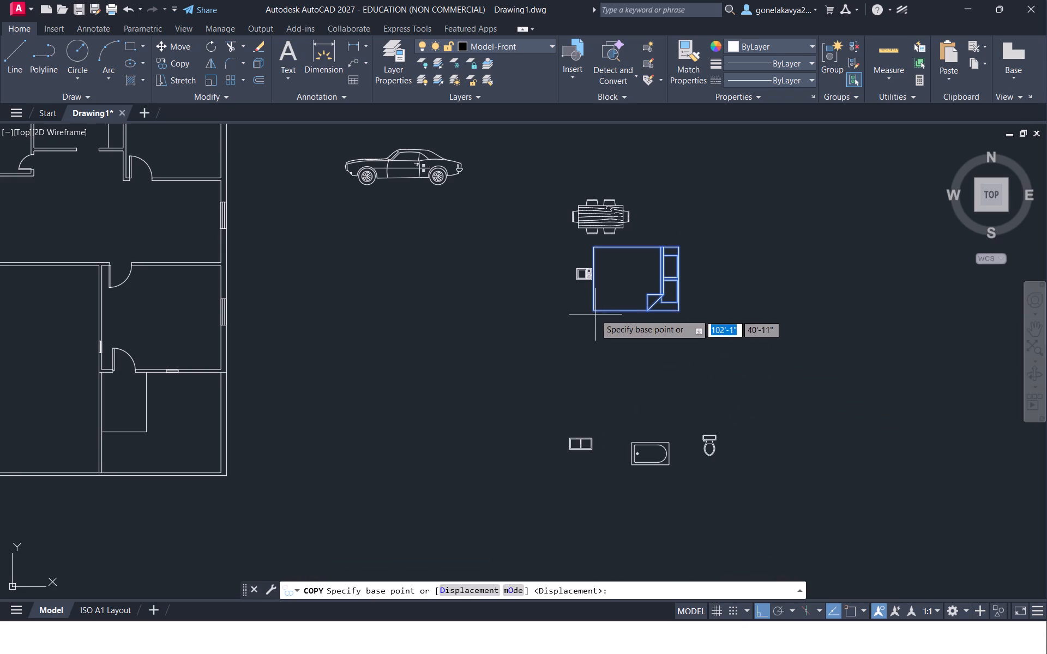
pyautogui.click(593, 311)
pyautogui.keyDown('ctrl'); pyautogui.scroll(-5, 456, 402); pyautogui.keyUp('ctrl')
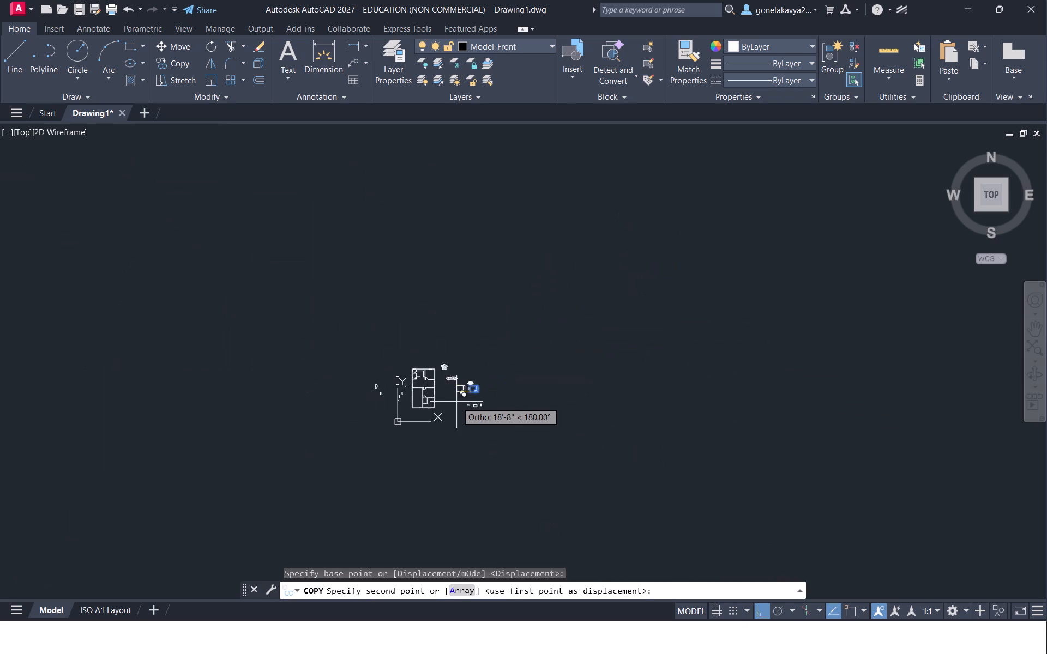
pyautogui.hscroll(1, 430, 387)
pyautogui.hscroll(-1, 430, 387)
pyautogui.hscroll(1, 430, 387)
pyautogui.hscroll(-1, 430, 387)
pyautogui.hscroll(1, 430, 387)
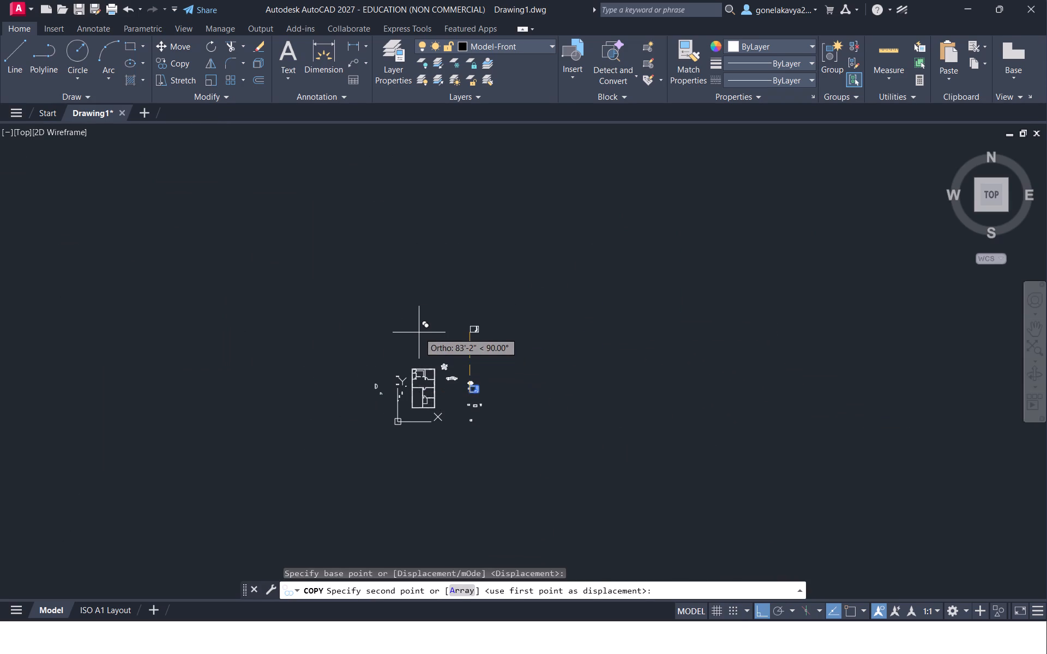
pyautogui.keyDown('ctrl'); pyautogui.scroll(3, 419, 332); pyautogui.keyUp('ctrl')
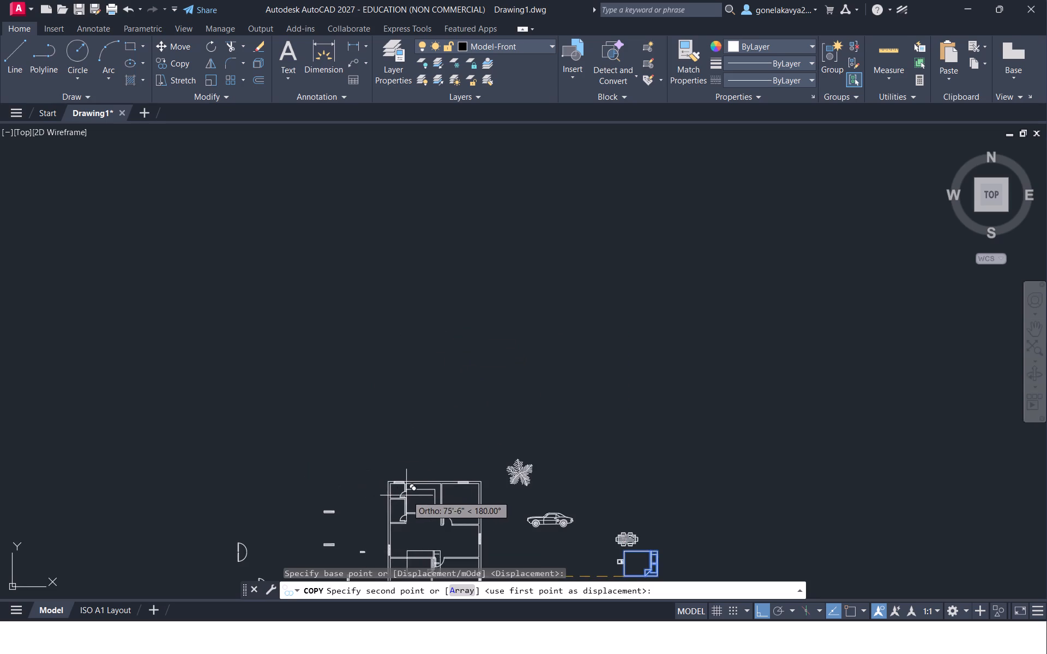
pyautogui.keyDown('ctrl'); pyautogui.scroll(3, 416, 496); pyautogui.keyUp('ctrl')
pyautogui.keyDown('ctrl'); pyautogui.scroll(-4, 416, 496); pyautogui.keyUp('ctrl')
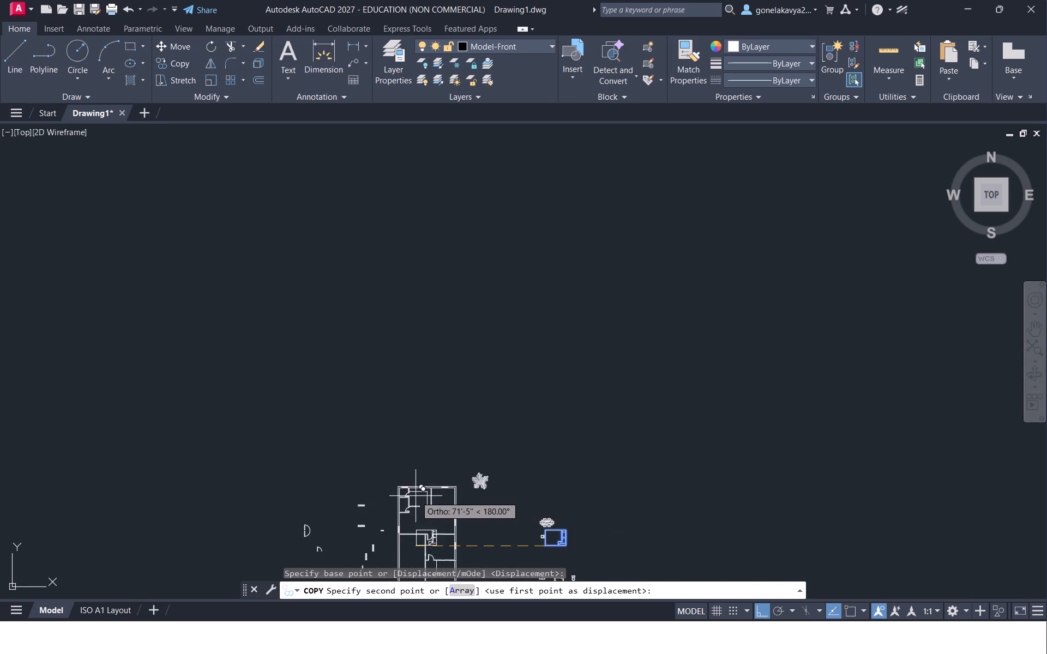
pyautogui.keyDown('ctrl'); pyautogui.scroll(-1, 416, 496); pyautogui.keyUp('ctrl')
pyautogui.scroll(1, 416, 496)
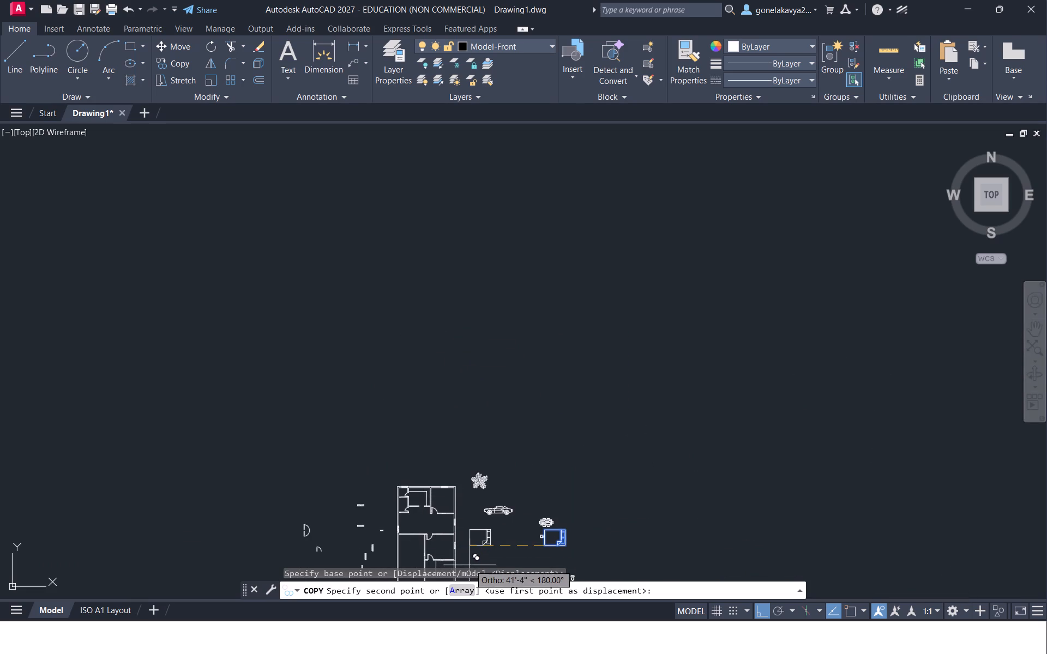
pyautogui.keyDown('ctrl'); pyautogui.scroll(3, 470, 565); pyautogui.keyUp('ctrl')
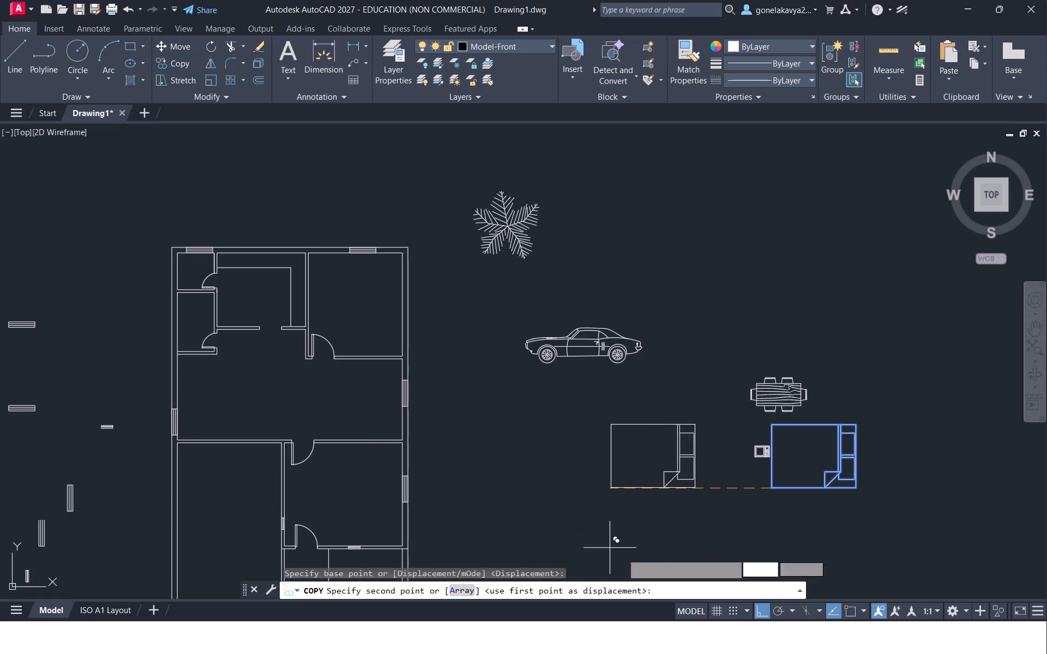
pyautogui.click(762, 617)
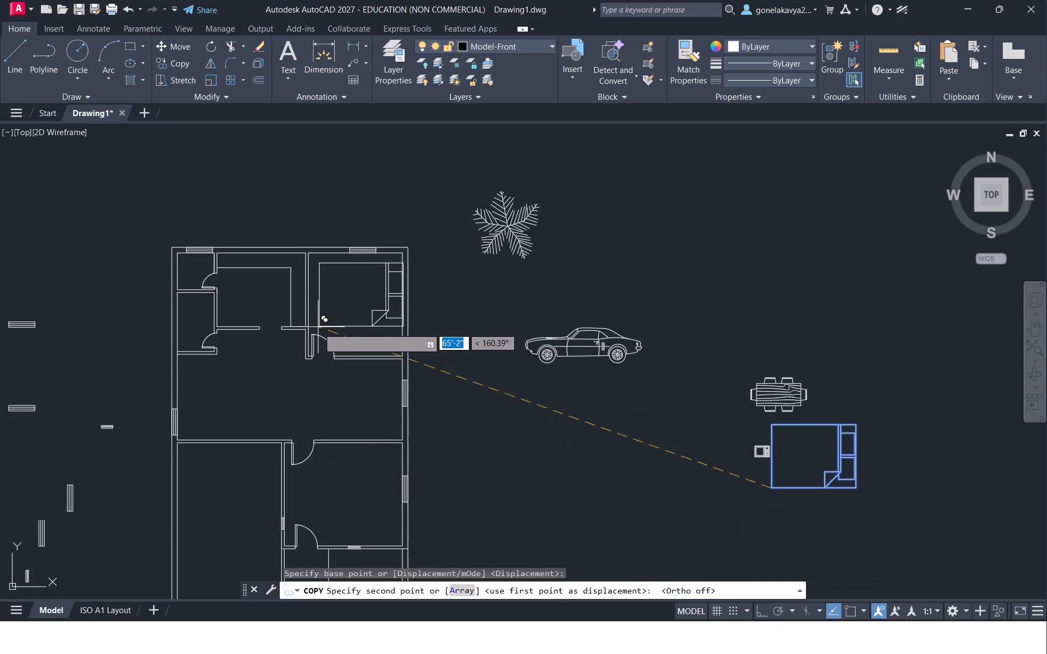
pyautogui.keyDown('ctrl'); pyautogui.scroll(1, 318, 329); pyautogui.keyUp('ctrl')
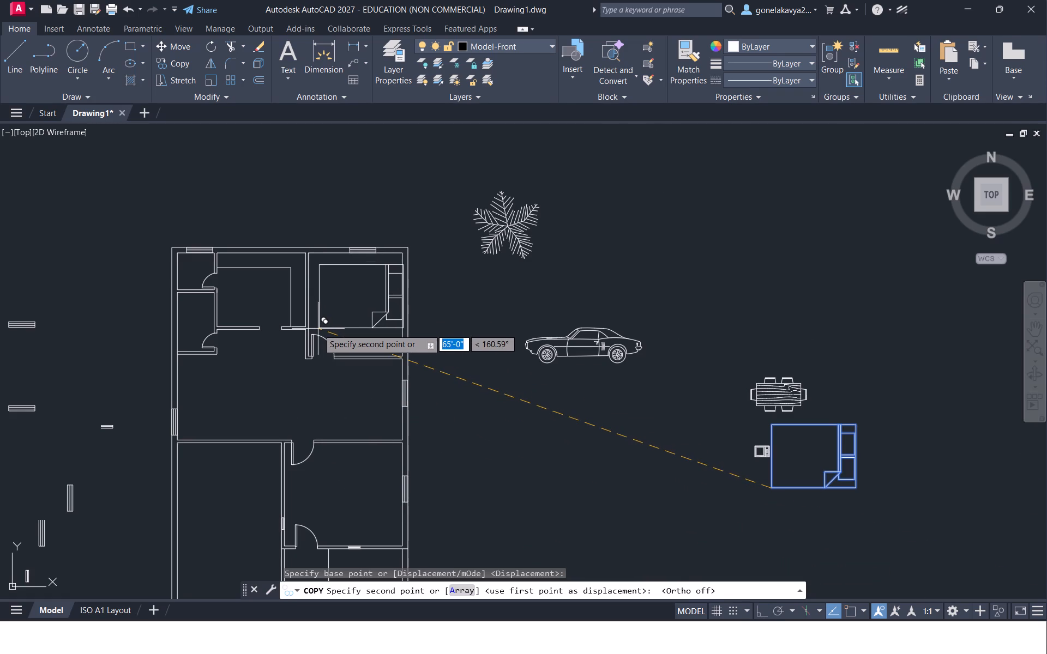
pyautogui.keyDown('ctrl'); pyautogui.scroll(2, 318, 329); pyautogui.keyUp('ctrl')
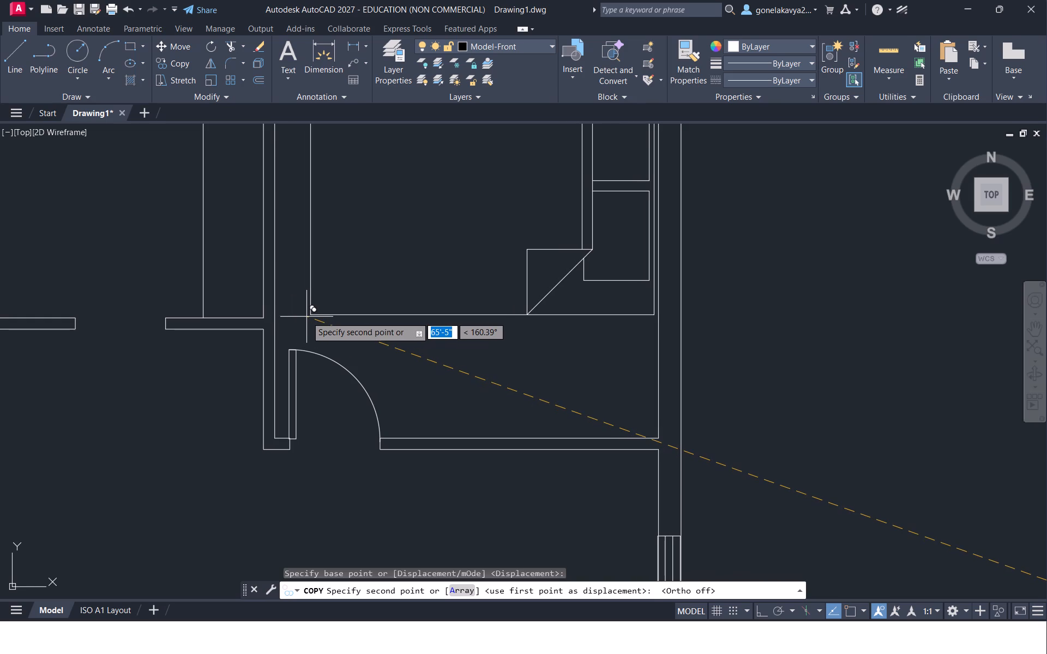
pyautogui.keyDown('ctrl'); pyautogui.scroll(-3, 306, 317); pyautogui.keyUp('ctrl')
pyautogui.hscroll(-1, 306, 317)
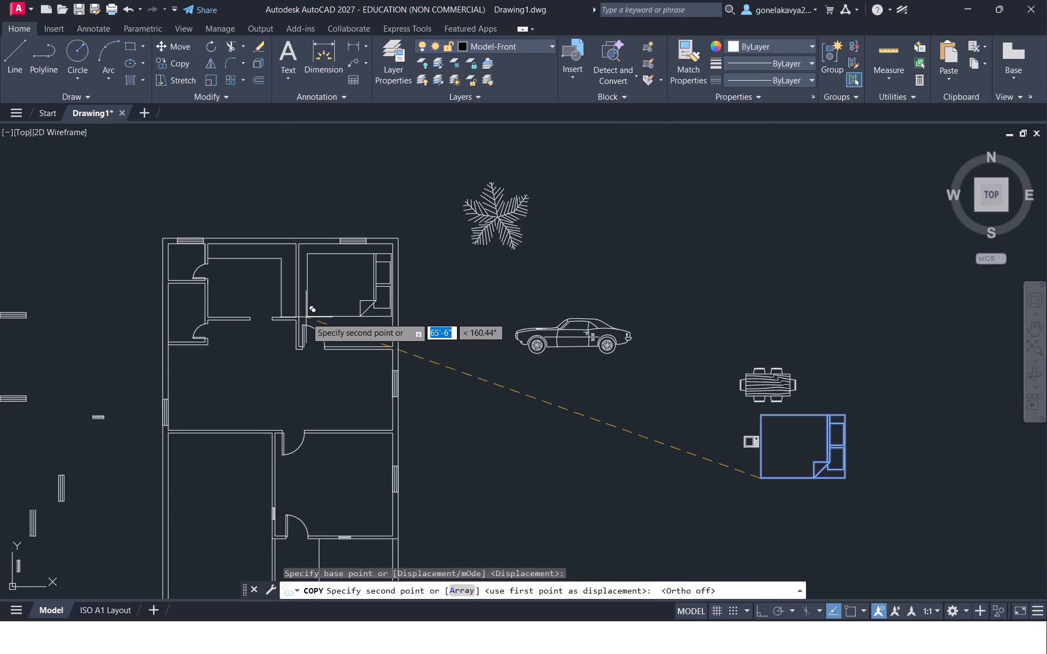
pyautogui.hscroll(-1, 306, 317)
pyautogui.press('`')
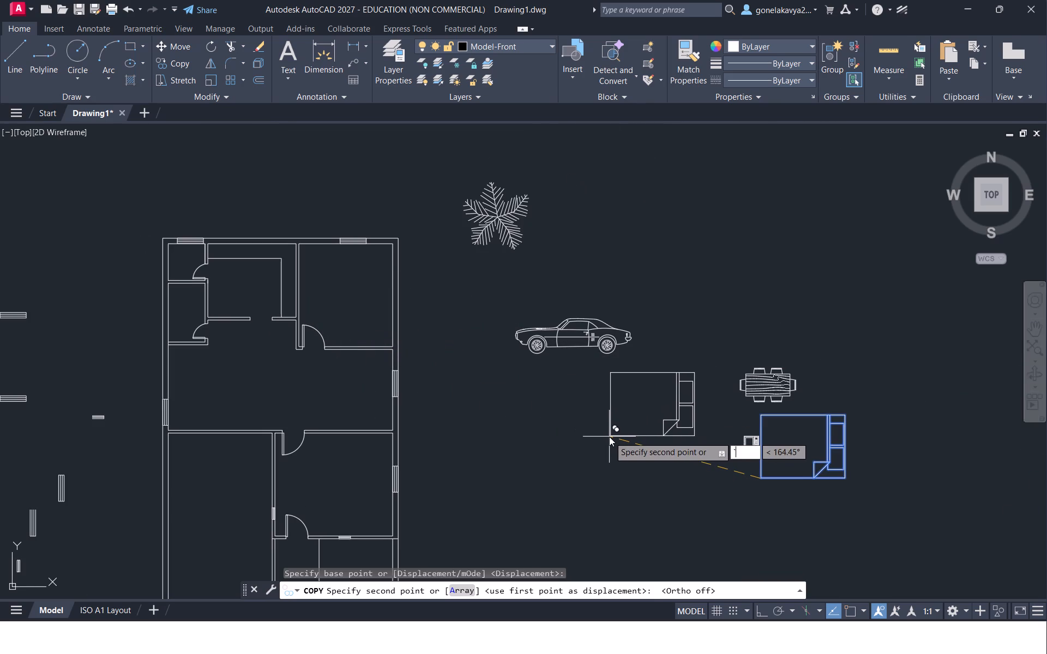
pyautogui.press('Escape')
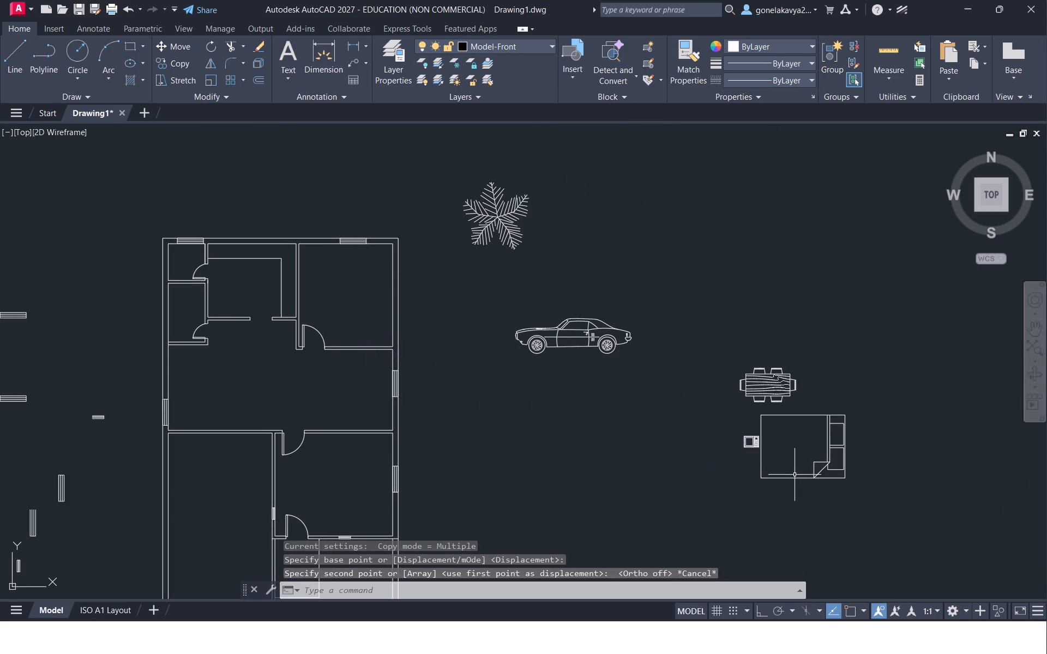
# Scale down the bed block about its lower-right corner.
pyautogui.click(795, 478)
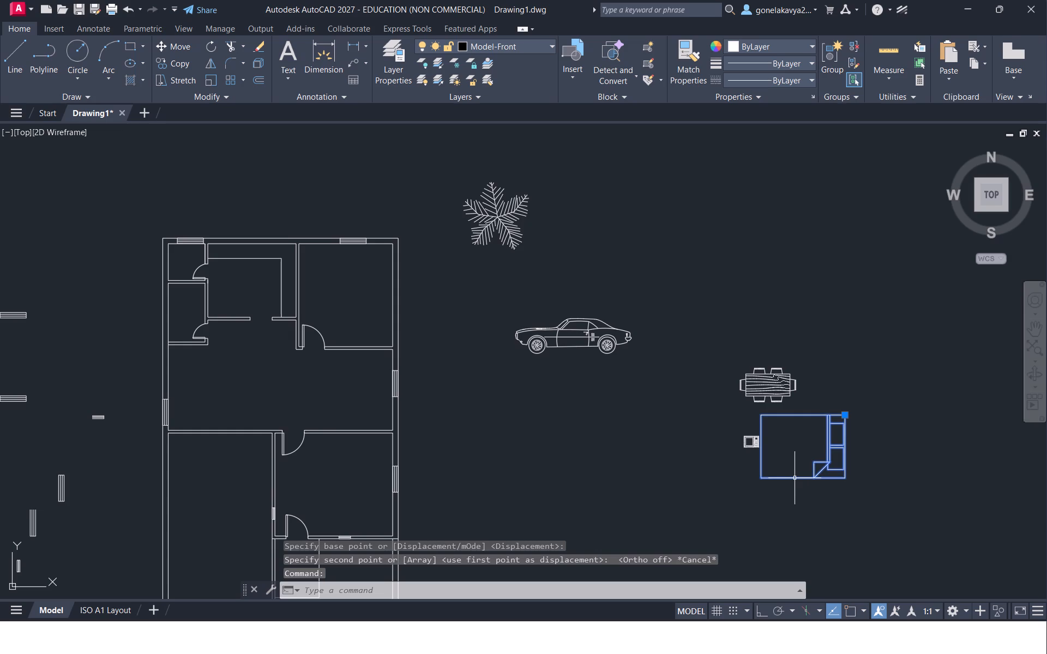
pyautogui.rightClick(795, 478)
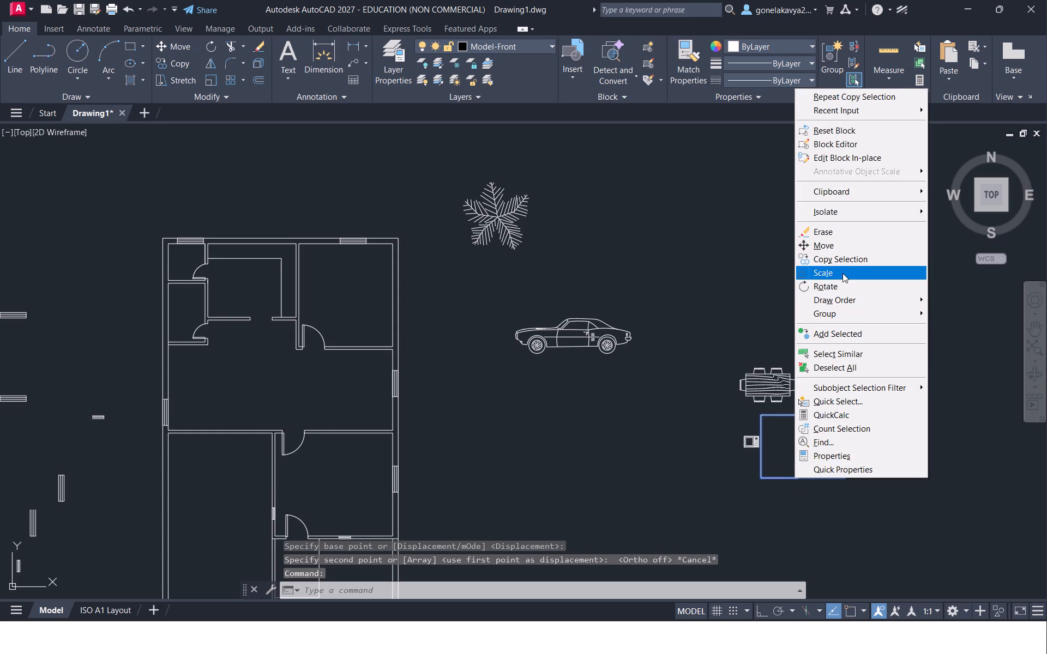
pyautogui.click(843, 273)
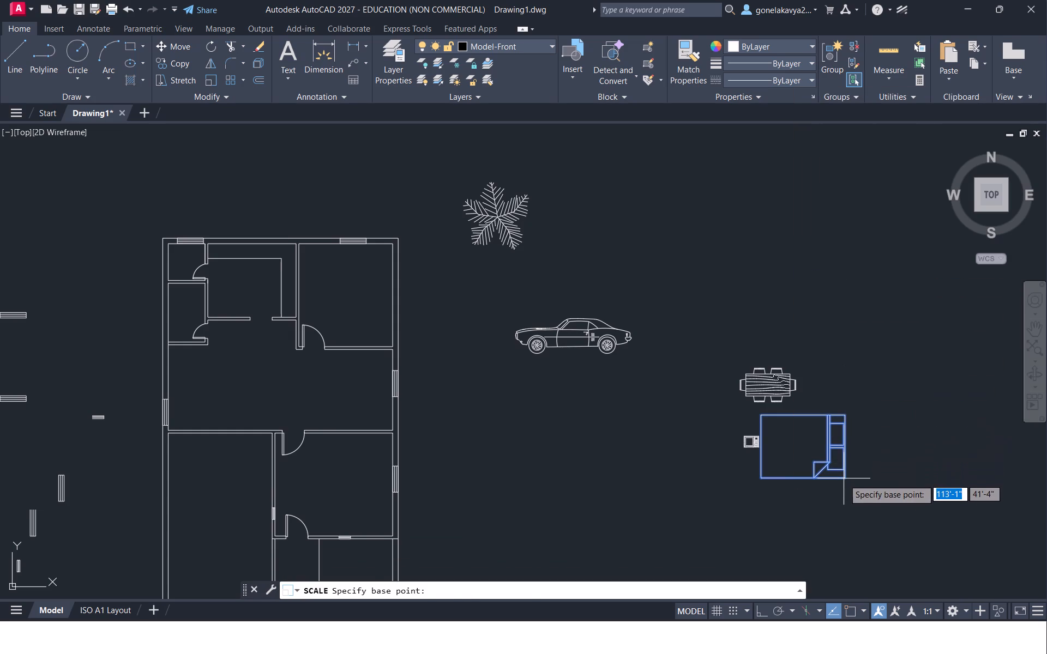
pyautogui.click(844, 479)
pyautogui.click(859, 505)
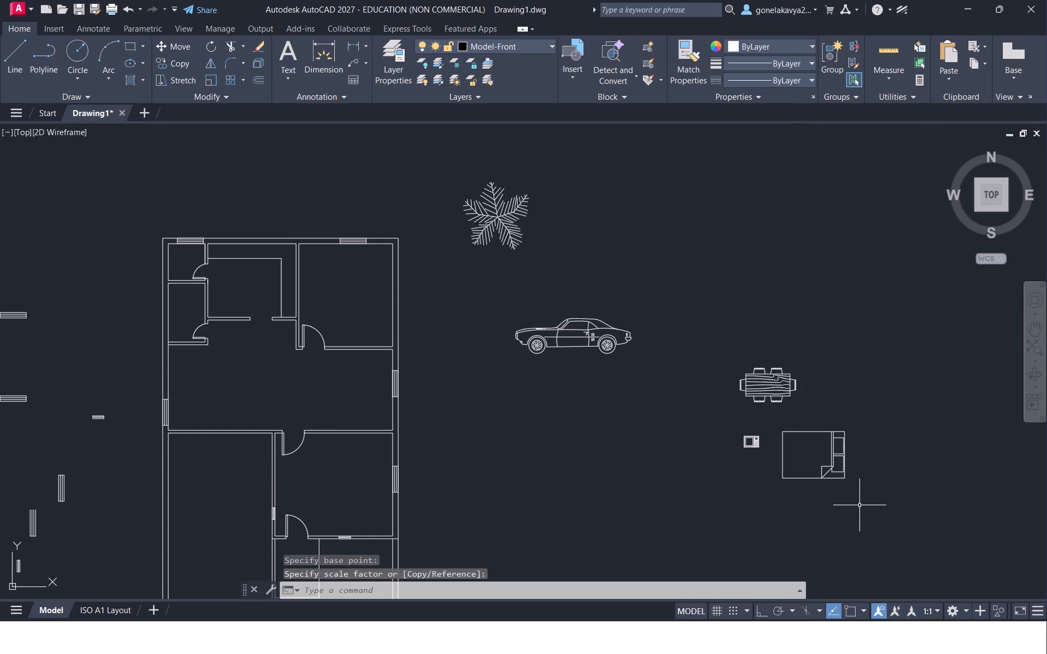
# Copy the bed block from its lower-left corner into the plan's upper-right room, with the pillow end against the outer wall.
pyautogui.click(839, 446)
pyautogui.click(832, 453)
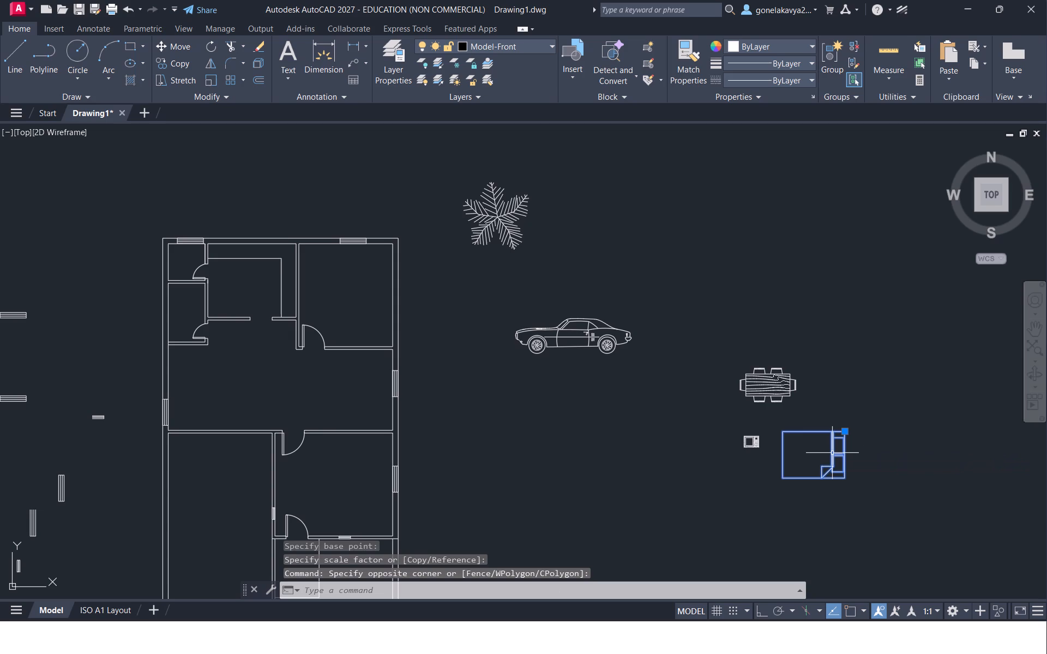
pyautogui.rightClick(832, 453)
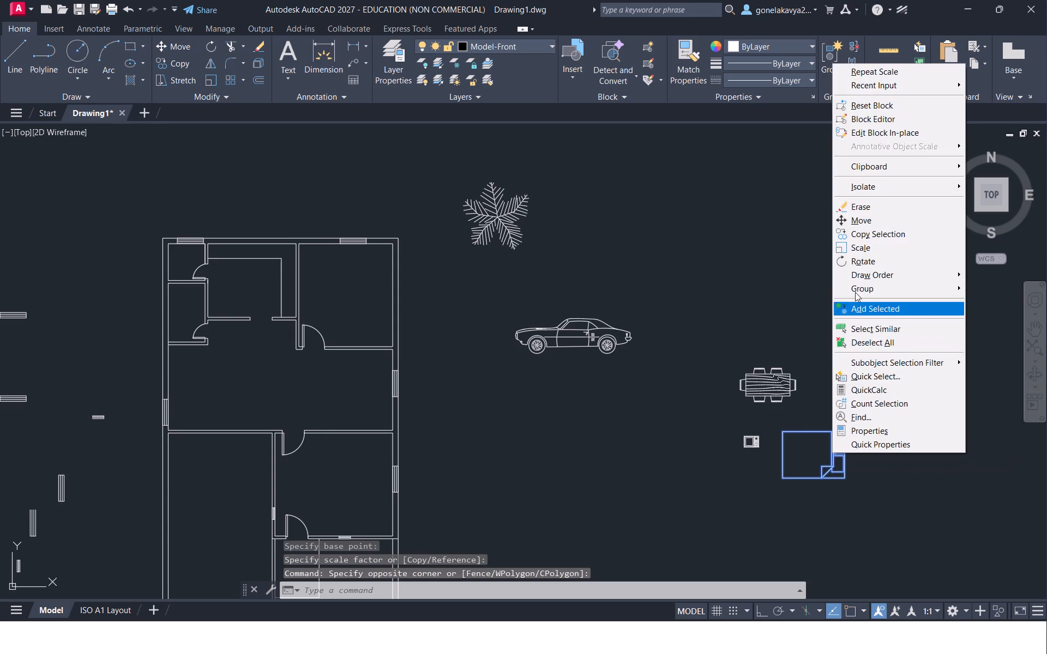
pyautogui.click(852, 239)
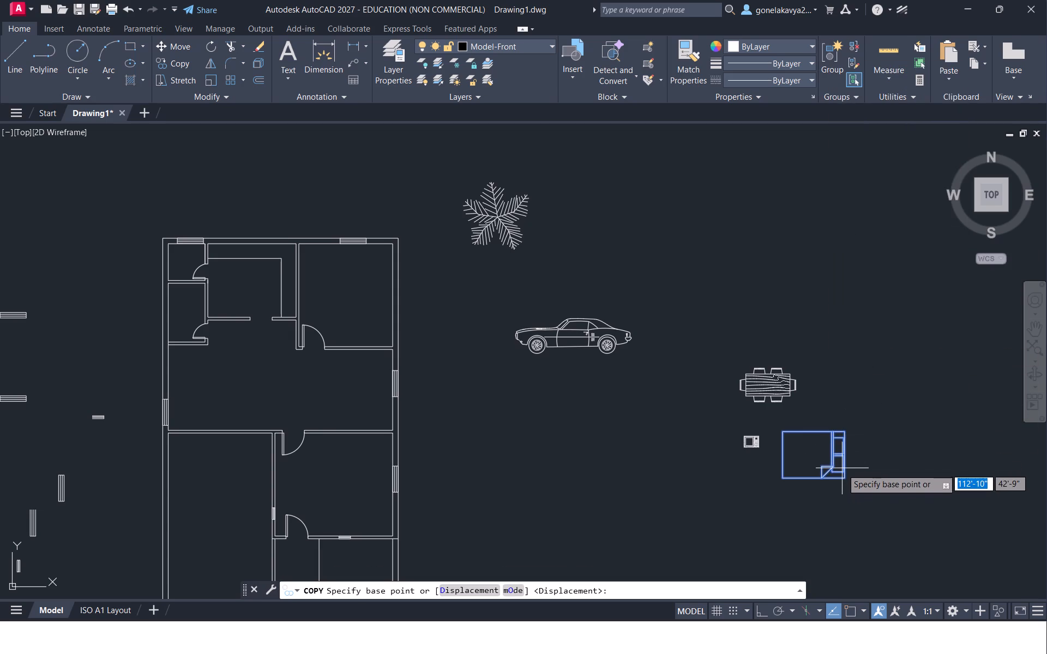
pyautogui.click(783, 476)
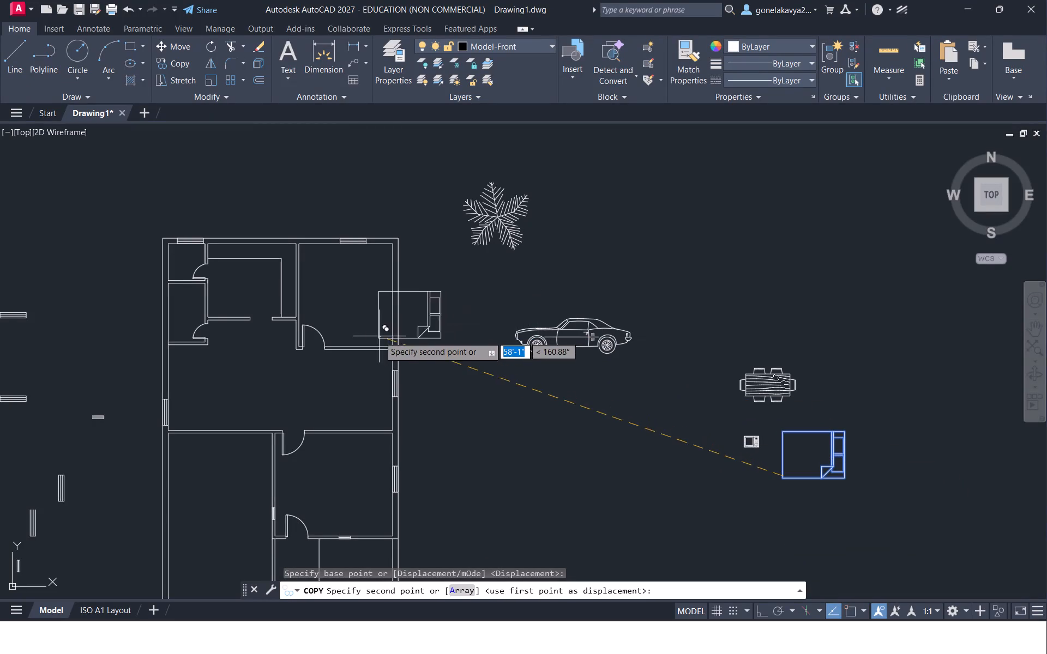
pyautogui.keyDown('ctrl'); pyautogui.scroll(2, 323, 305); pyautogui.keyUp('ctrl')
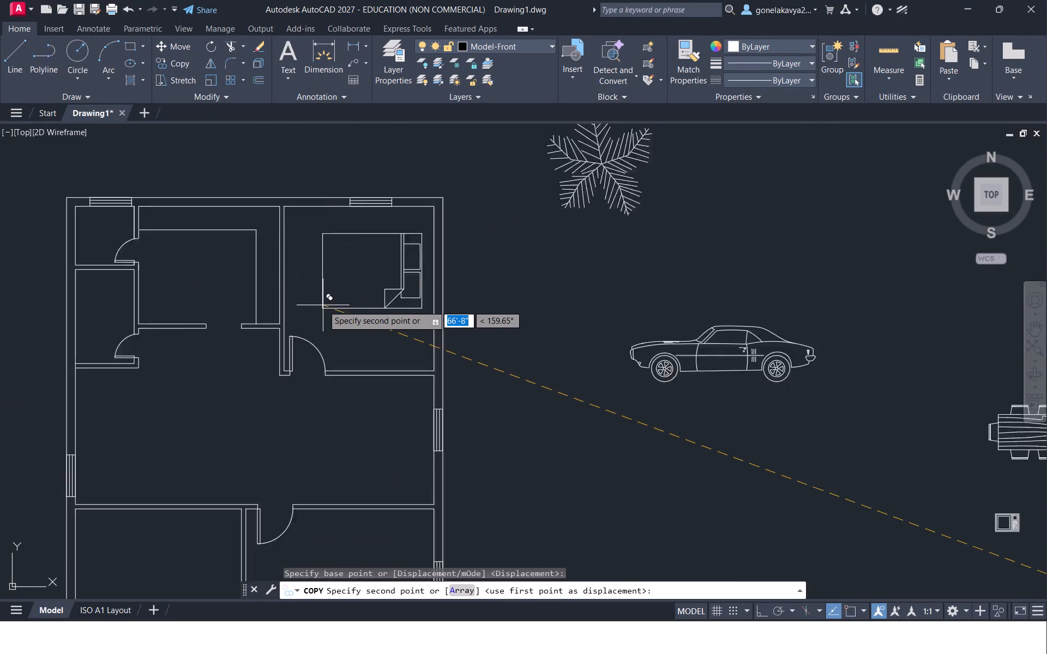
pyautogui.keyDown('ctrl'); pyautogui.scroll(1, 323, 305); pyautogui.keyUp('ctrl')
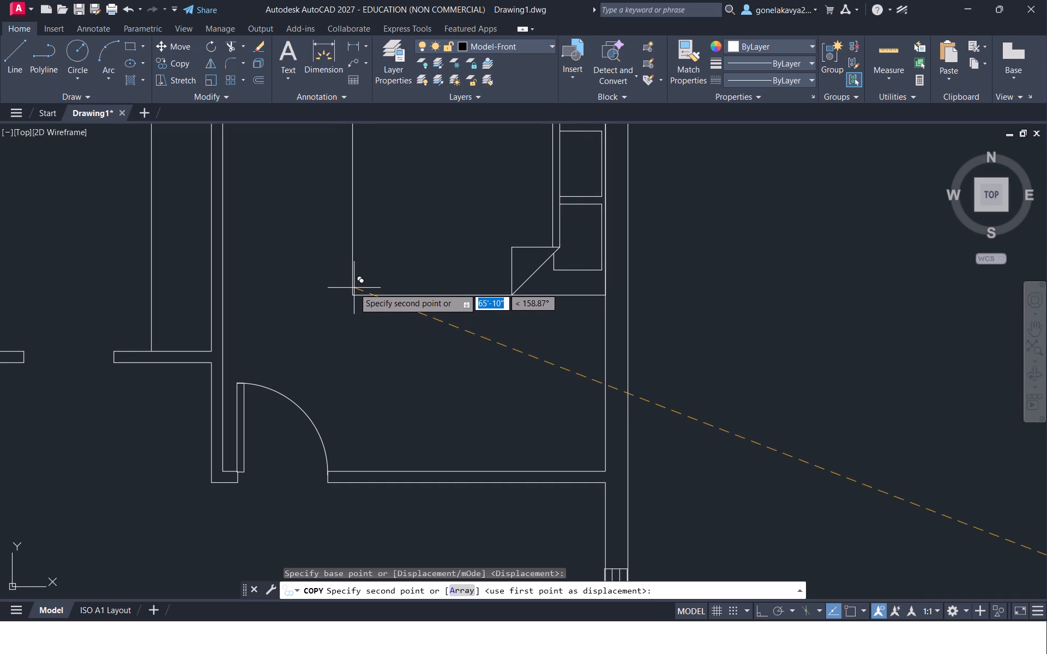
pyautogui.click(354, 288)
pyautogui.keyDown('ctrl'); pyautogui.scroll(-2, 611, 414); pyautogui.keyUp('ctrl')
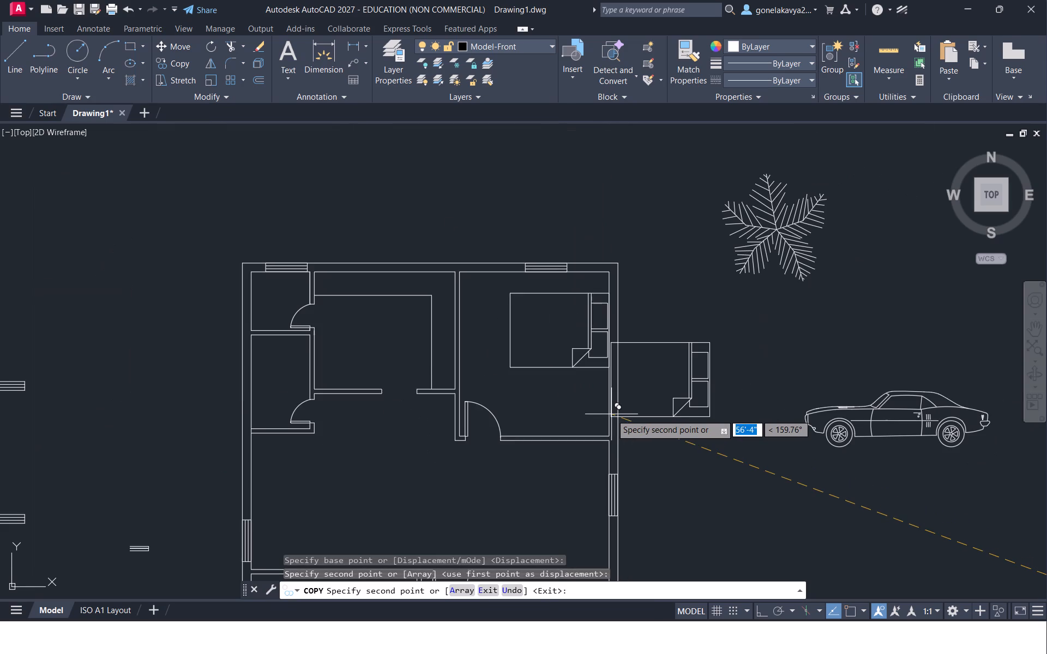
pyautogui.moveTo(611, 414); pyautogui.dragTo(583, 441)
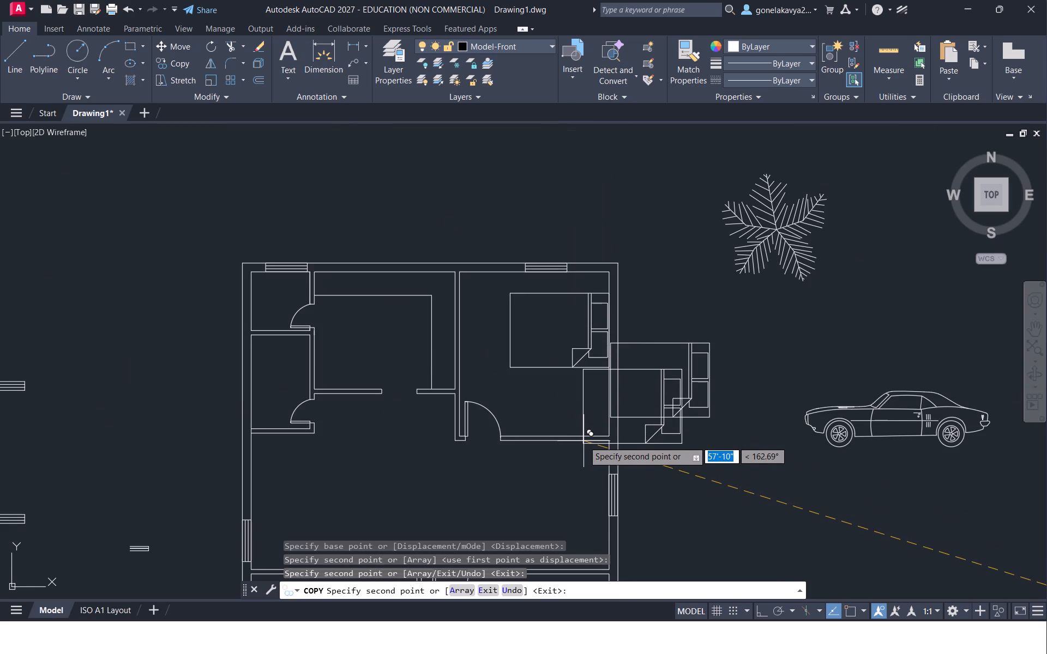
pyautogui.press('Escape')
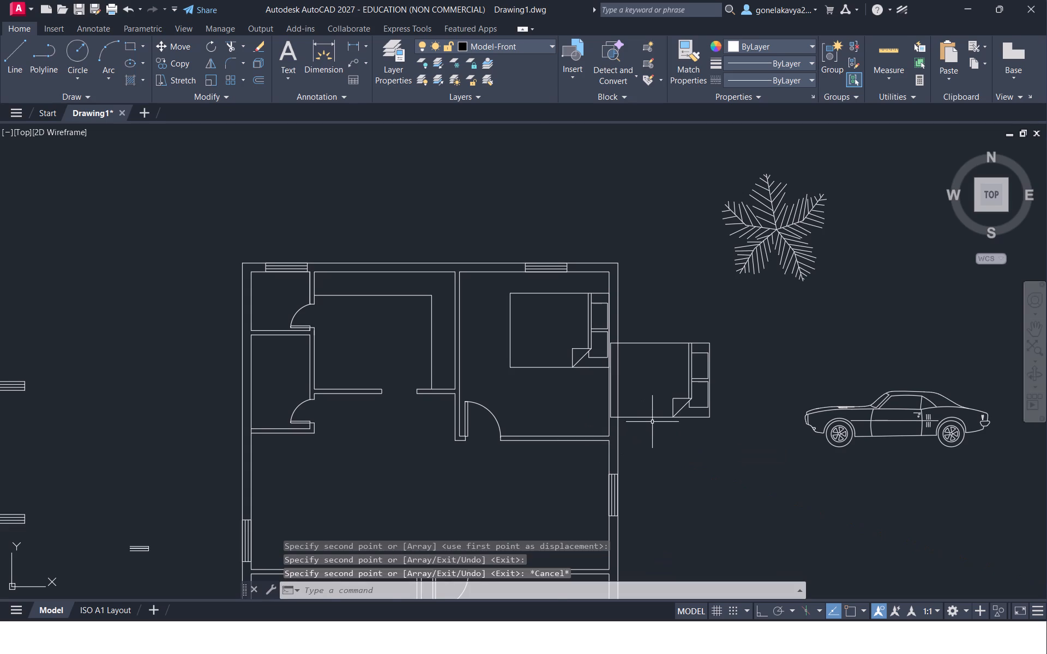
# Erase the extra bed copy just outside the outer wall beside the upper-right room.
pyautogui.click(652, 409)
pyautogui.click(669, 414)
pyautogui.click(675, 414)
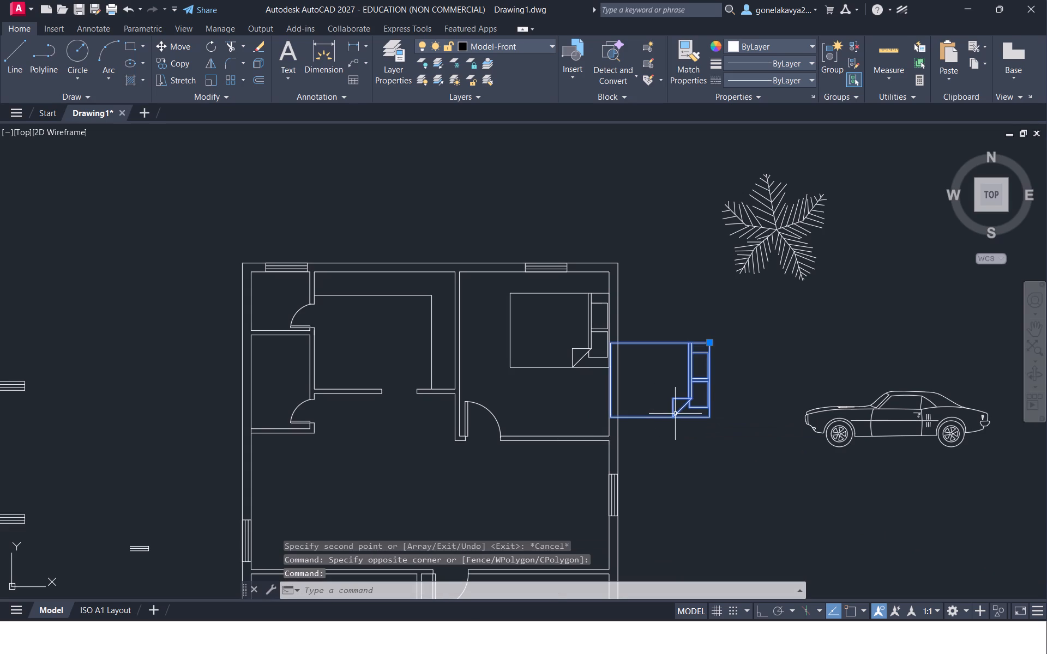
pyautogui.press('Delete')
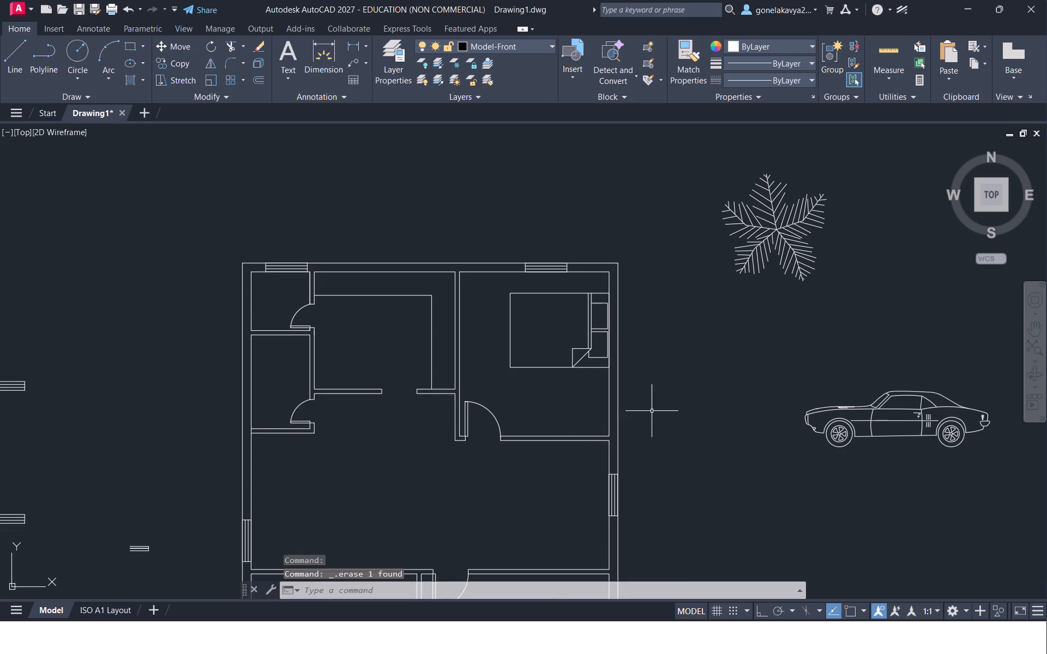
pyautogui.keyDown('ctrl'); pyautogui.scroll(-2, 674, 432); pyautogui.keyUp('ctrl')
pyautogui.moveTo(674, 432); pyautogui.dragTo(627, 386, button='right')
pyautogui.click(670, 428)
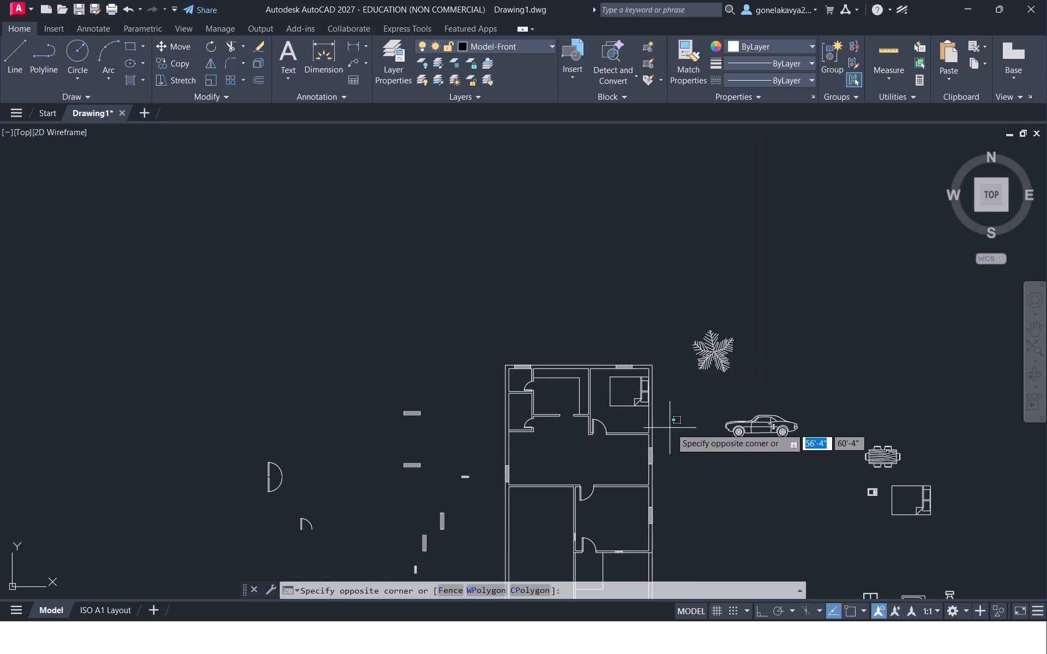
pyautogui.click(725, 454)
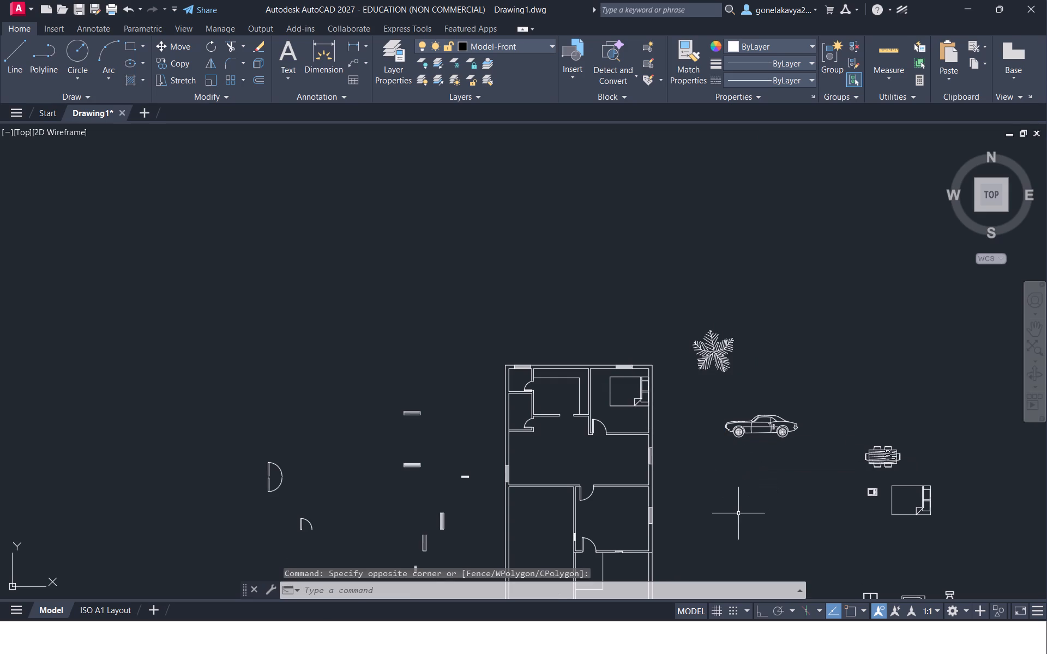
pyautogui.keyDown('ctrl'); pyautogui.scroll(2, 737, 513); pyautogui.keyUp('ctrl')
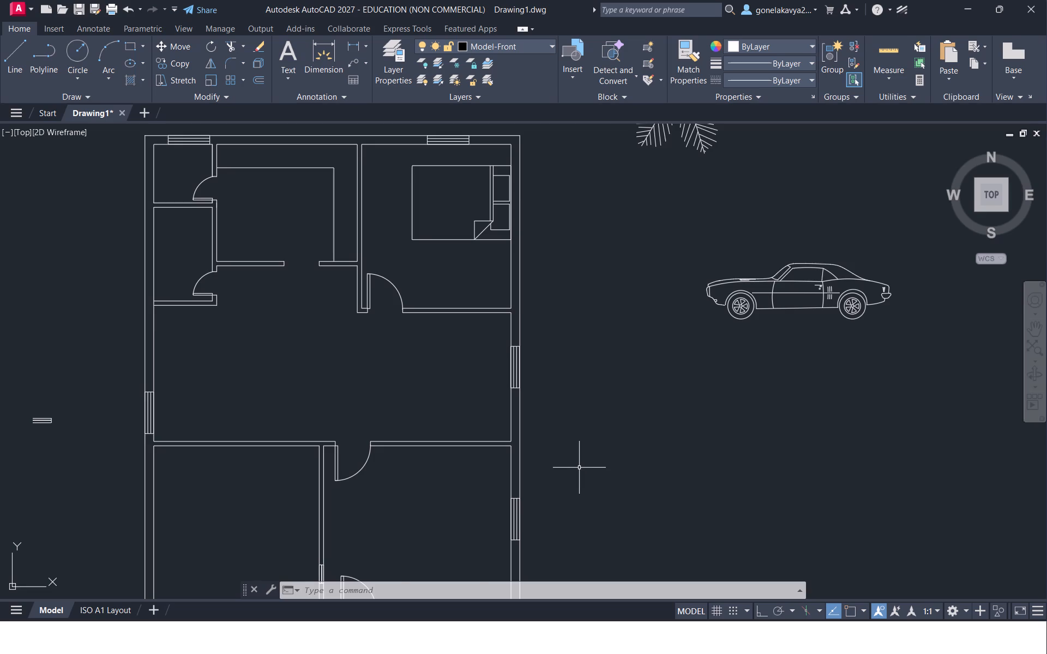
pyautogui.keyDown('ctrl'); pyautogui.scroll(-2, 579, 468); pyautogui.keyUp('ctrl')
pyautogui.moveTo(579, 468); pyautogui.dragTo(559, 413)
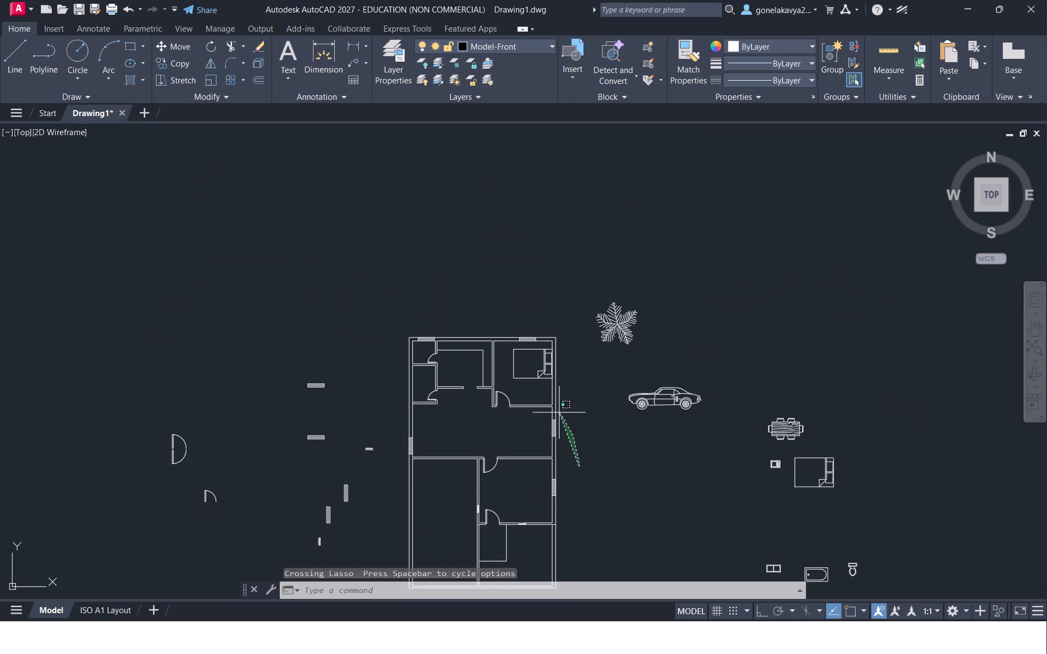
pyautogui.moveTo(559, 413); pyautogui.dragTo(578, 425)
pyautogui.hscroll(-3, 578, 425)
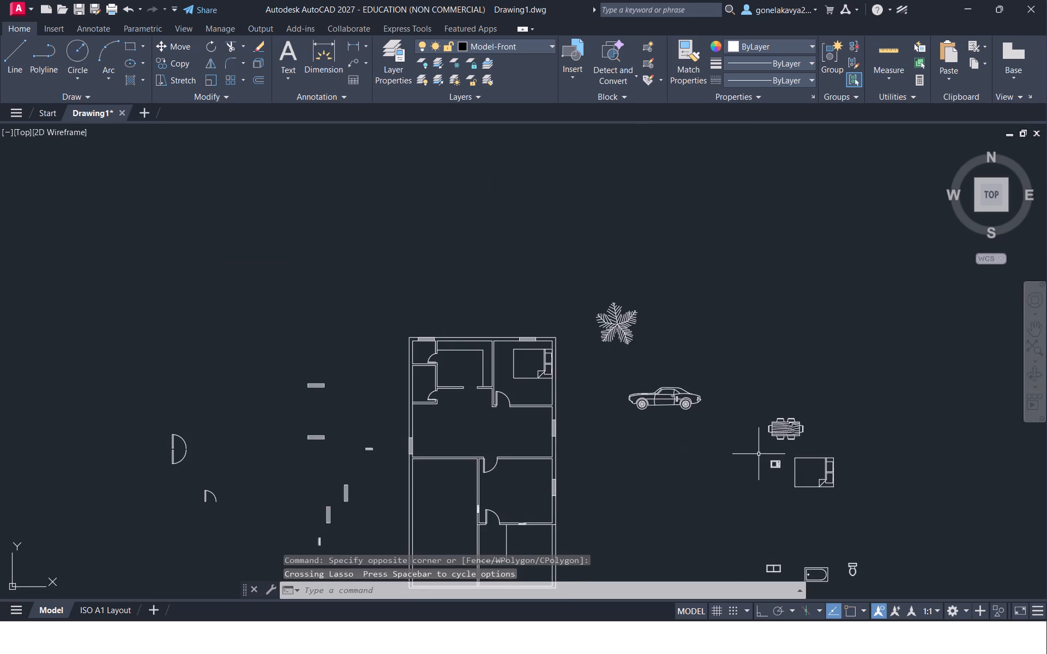
# Copy the microwave block from beside the plan onto the upper-right corner of the kitchen counter.
pyautogui.click(781, 464)
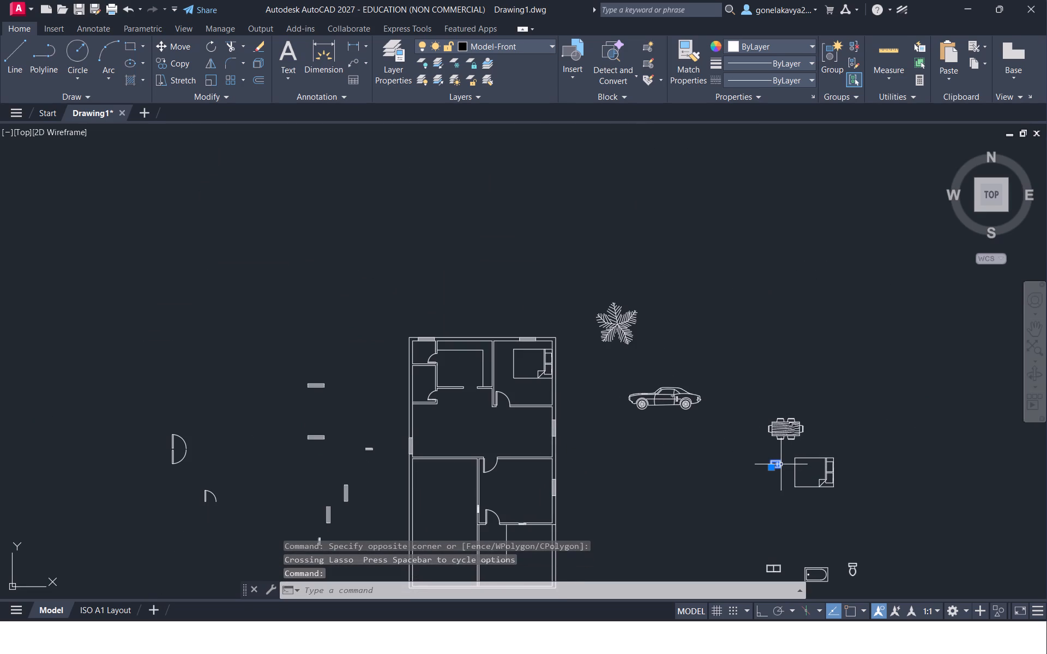
pyautogui.rightClick(781, 464)
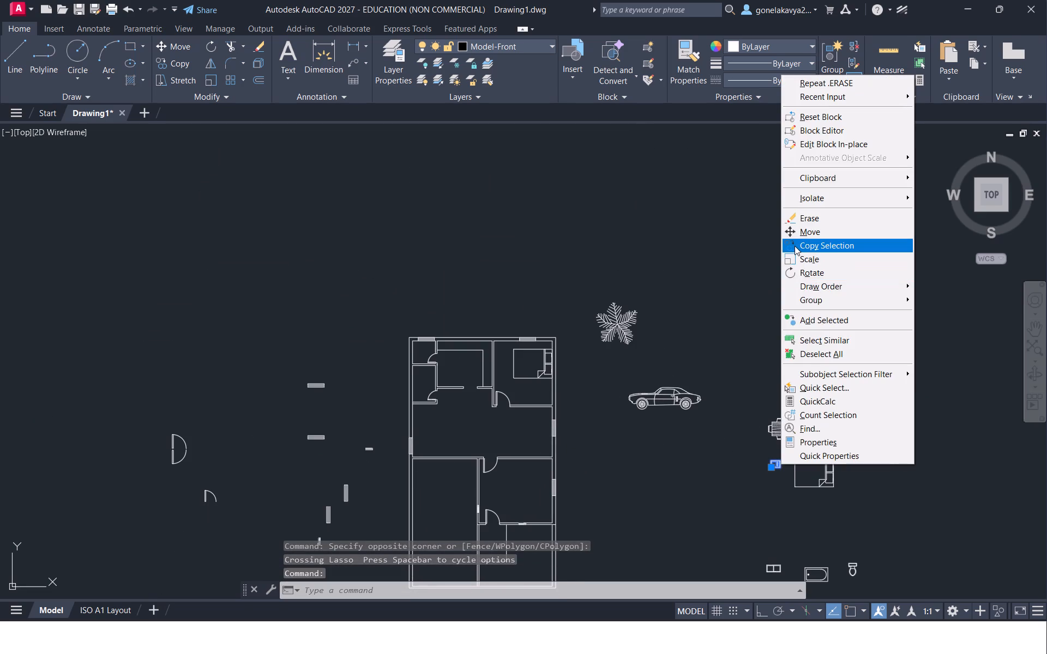
pyautogui.click(795, 245)
pyautogui.rightClick(772, 467)
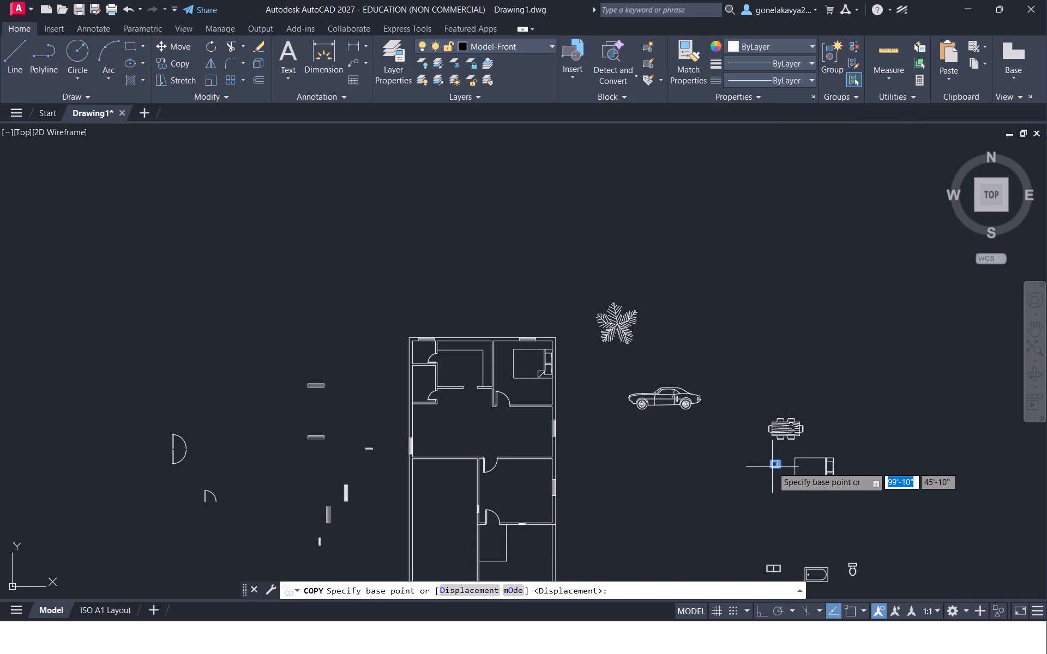
pyautogui.click(701, 459)
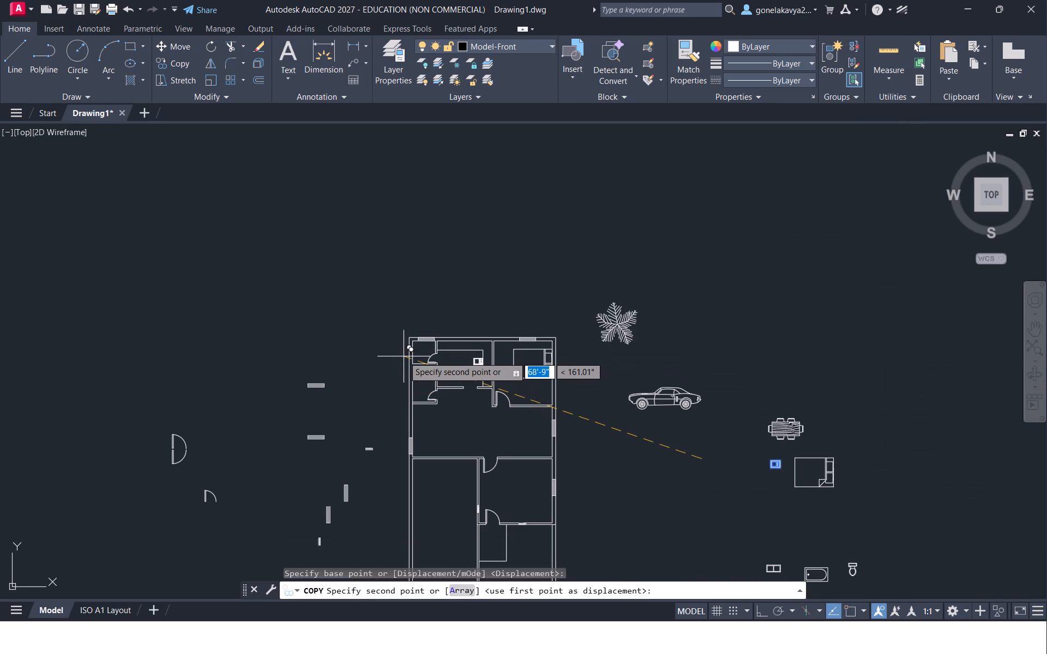
pyautogui.keyDown('ctrl'); pyautogui.scroll(5, 404, 356); pyautogui.keyUp('ctrl')
pyautogui.keyDown('ctrl'); pyautogui.scroll(-5, 404, 356); pyautogui.keyUp('ctrl')
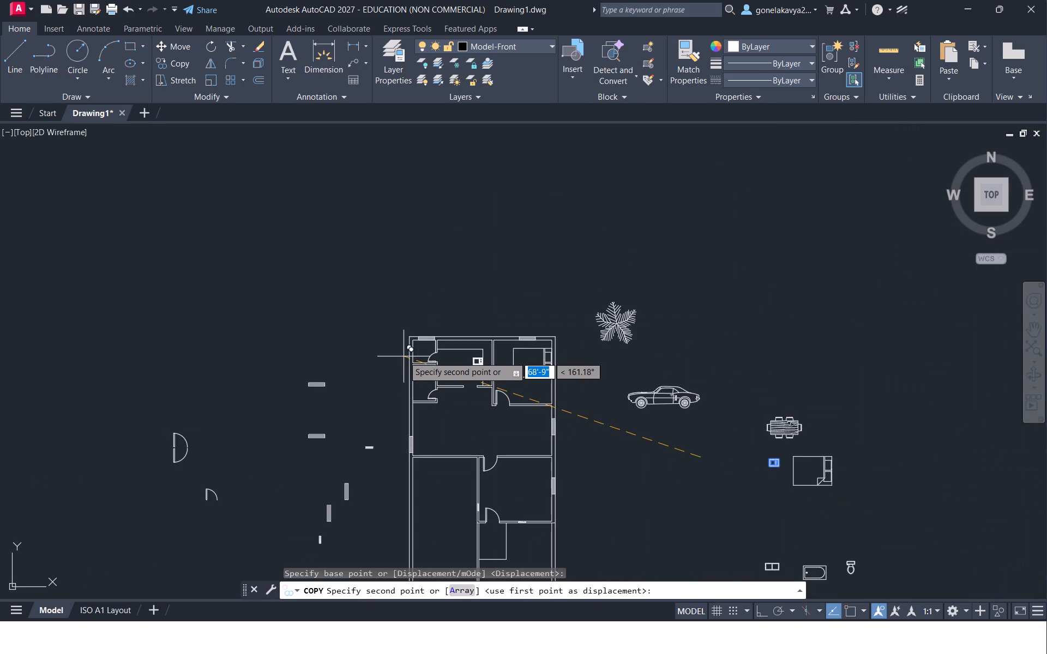
pyautogui.hscroll(-1, 404, 356)
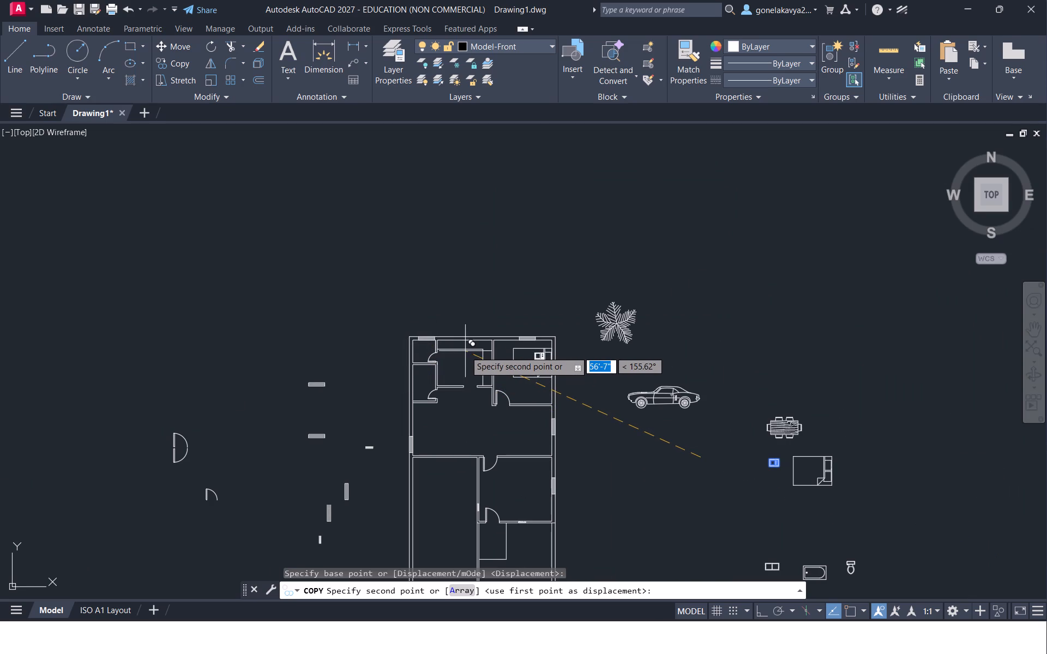
pyautogui.keyDown('ctrl'); pyautogui.scroll(4, 465, 351); pyautogui.keyUp('ctrl')
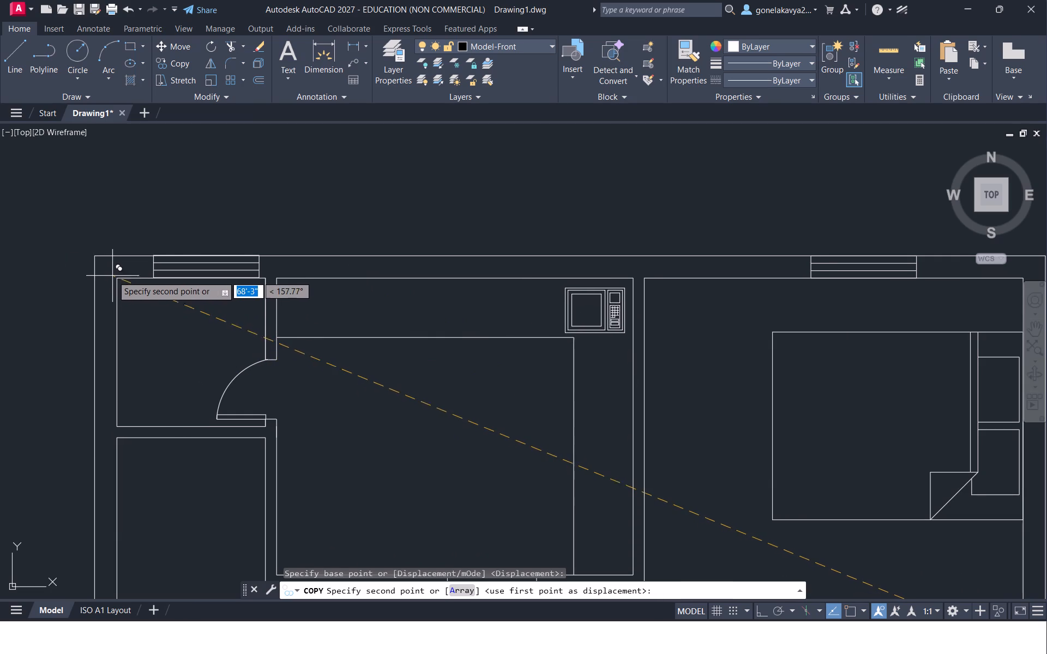
pyautogui.click(114, 274)
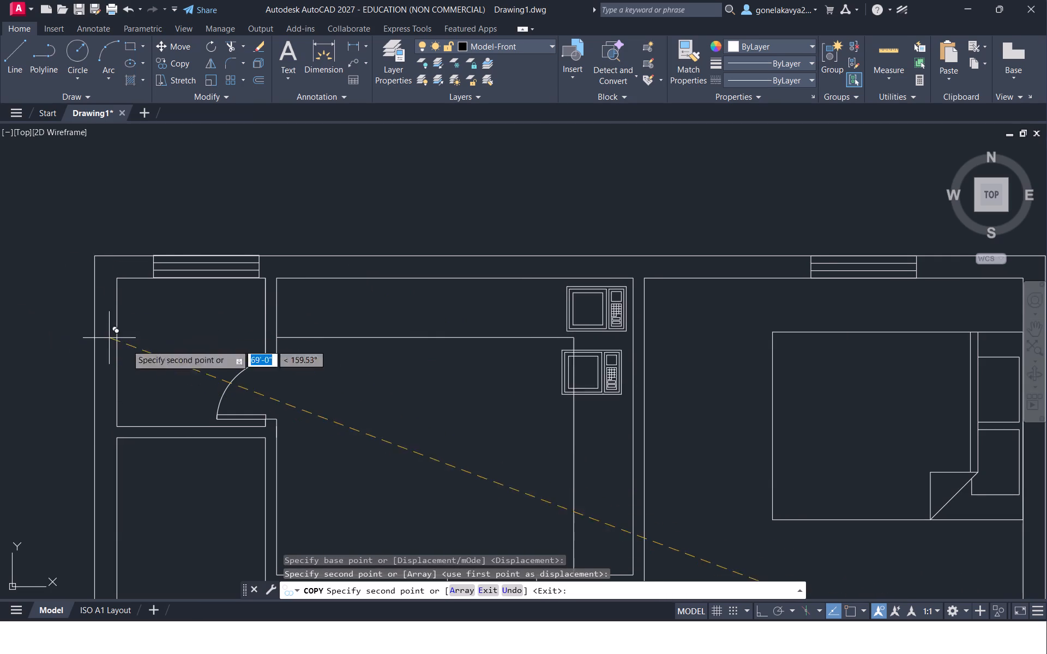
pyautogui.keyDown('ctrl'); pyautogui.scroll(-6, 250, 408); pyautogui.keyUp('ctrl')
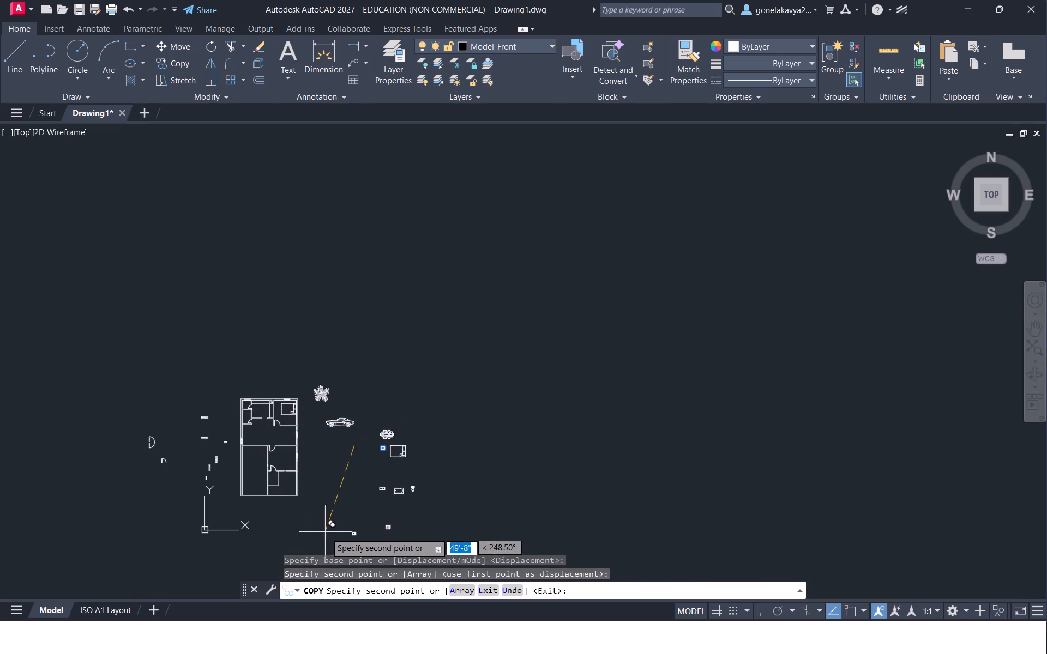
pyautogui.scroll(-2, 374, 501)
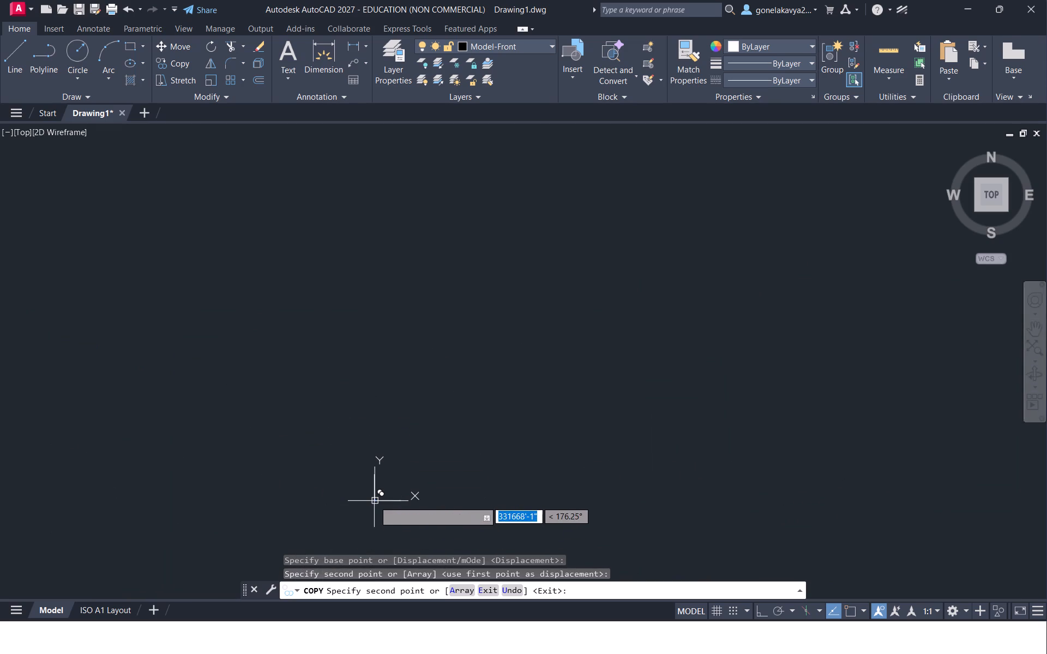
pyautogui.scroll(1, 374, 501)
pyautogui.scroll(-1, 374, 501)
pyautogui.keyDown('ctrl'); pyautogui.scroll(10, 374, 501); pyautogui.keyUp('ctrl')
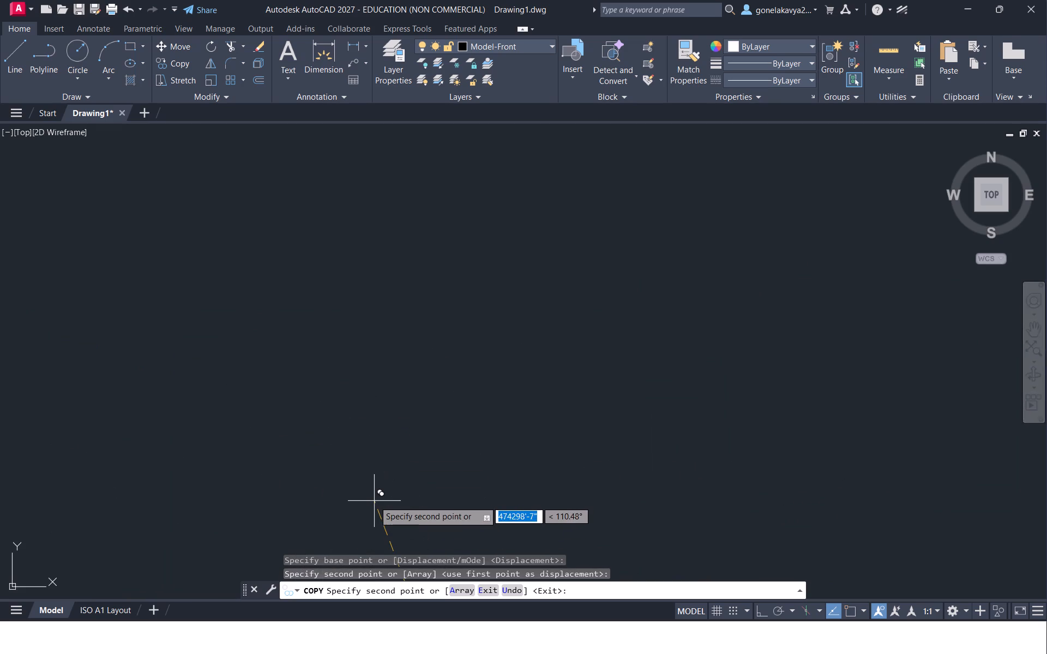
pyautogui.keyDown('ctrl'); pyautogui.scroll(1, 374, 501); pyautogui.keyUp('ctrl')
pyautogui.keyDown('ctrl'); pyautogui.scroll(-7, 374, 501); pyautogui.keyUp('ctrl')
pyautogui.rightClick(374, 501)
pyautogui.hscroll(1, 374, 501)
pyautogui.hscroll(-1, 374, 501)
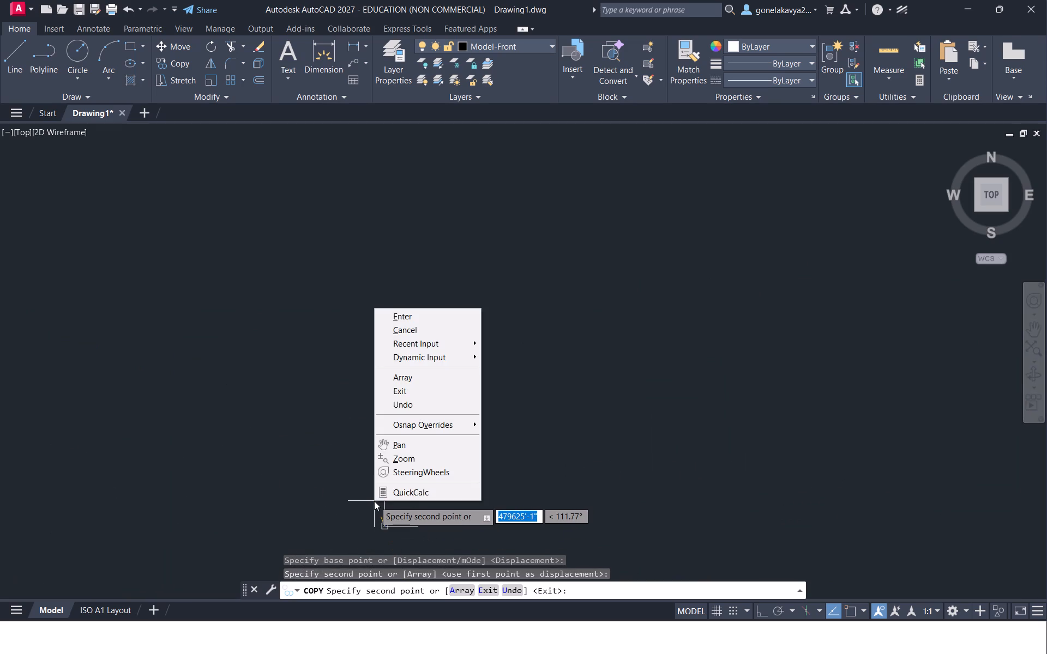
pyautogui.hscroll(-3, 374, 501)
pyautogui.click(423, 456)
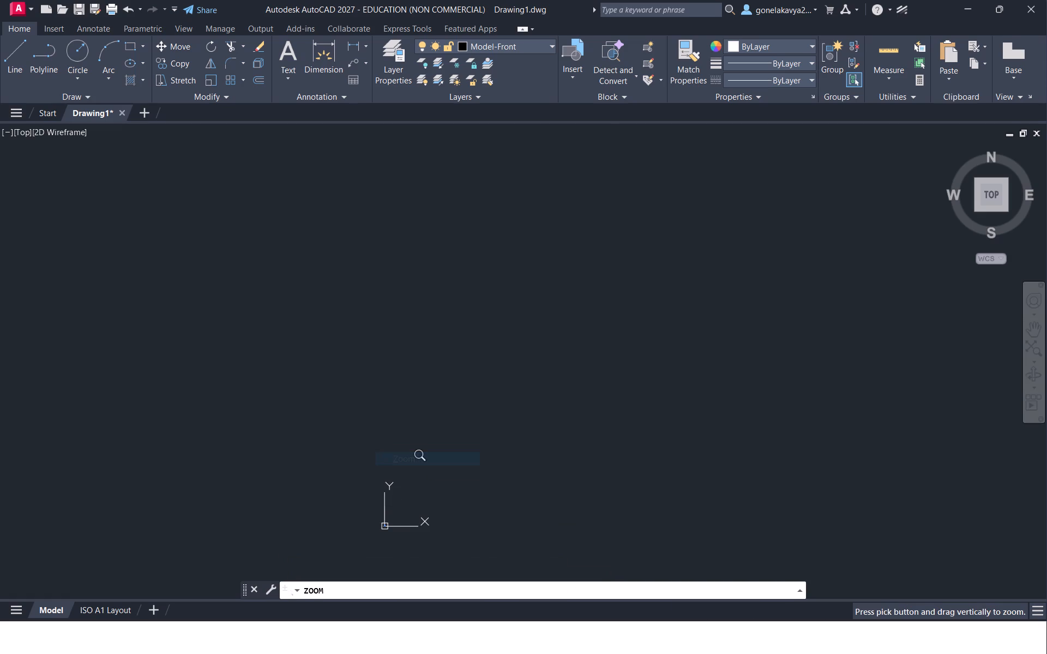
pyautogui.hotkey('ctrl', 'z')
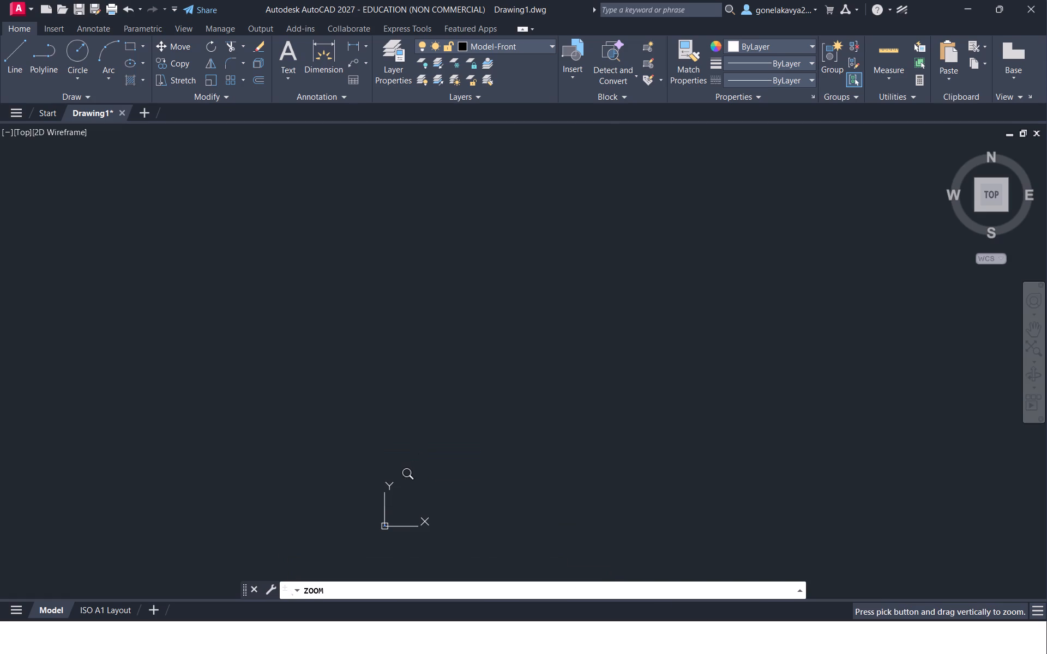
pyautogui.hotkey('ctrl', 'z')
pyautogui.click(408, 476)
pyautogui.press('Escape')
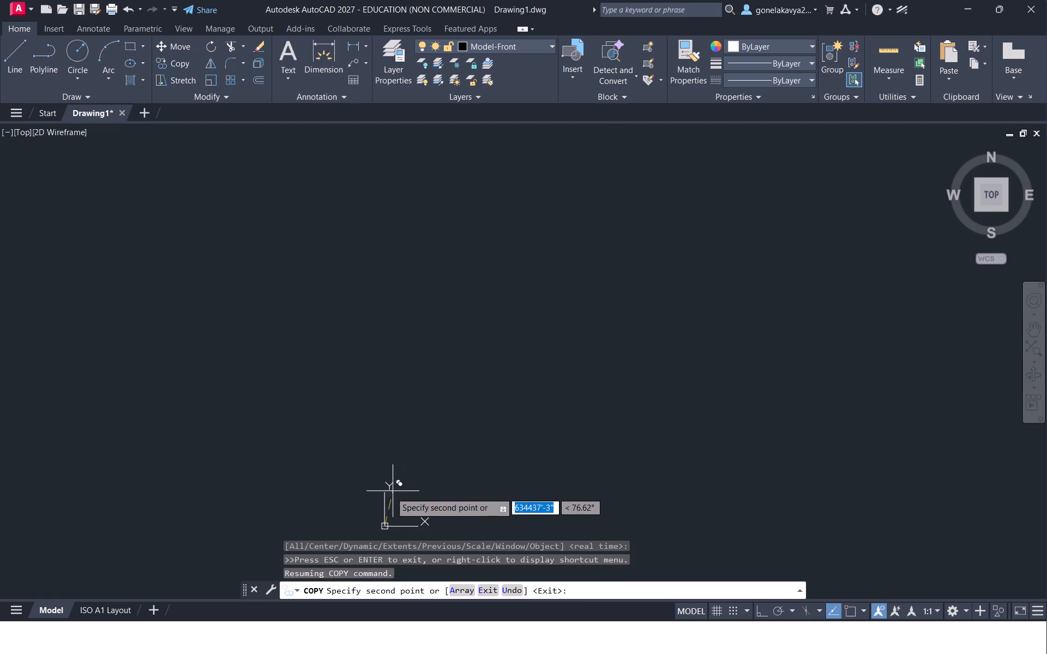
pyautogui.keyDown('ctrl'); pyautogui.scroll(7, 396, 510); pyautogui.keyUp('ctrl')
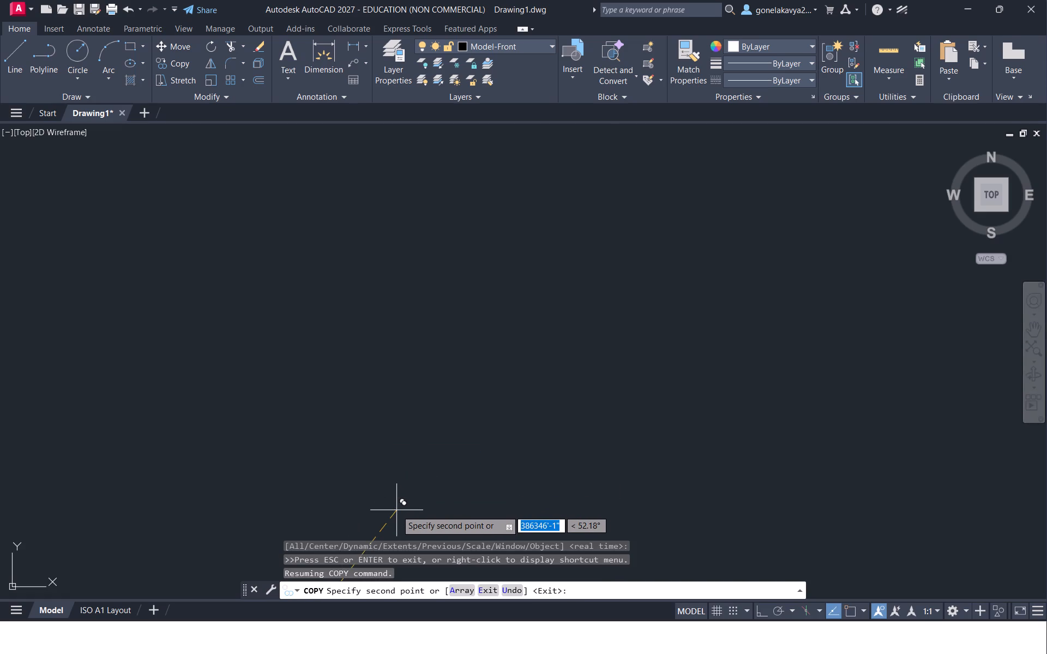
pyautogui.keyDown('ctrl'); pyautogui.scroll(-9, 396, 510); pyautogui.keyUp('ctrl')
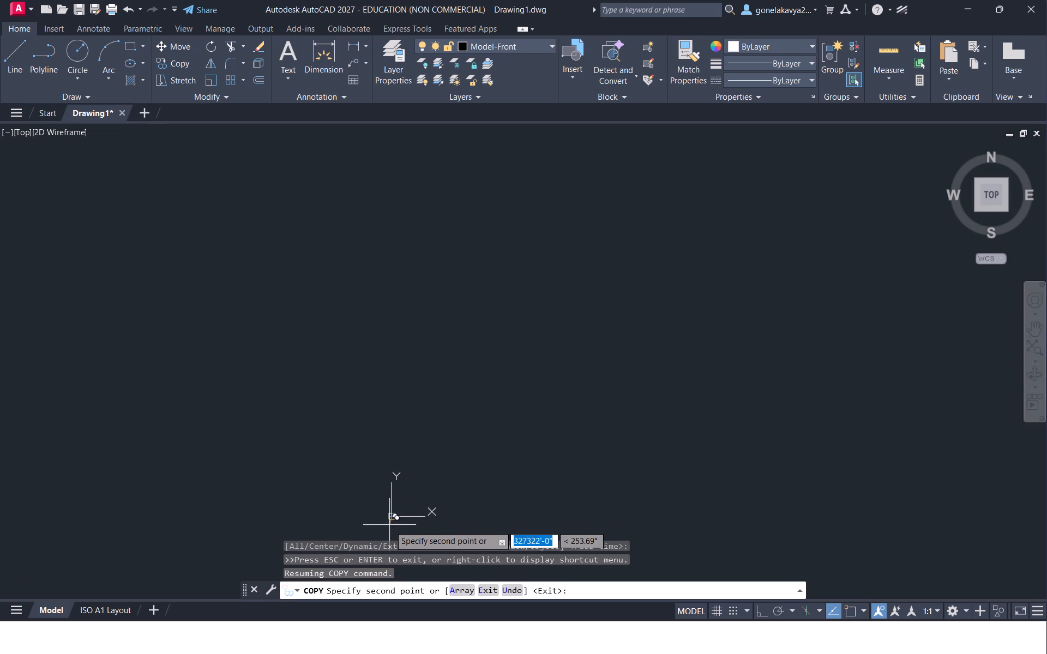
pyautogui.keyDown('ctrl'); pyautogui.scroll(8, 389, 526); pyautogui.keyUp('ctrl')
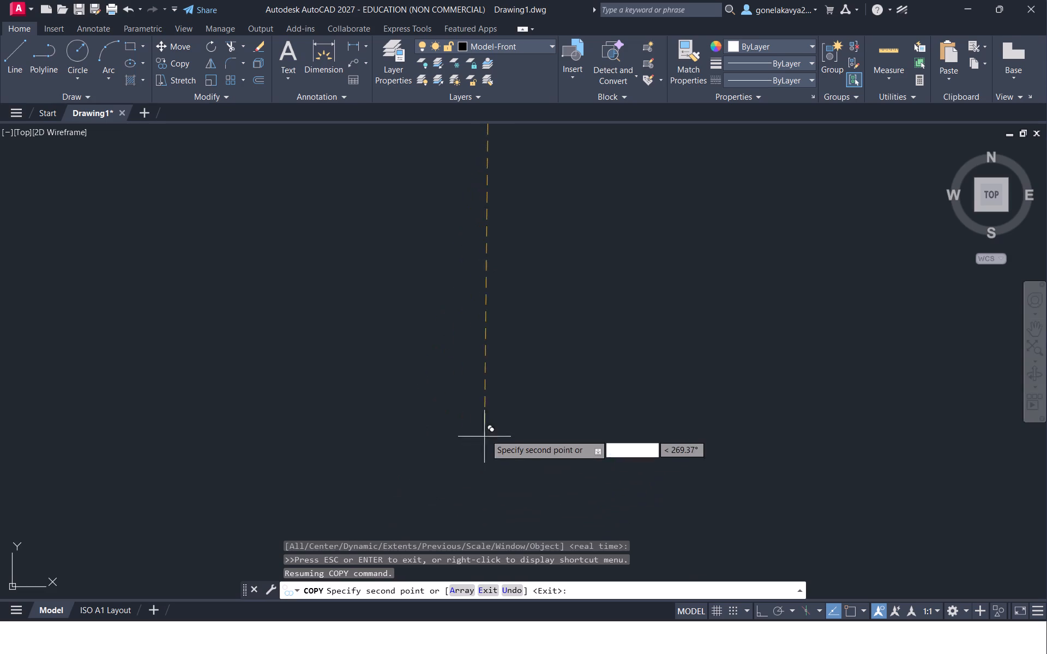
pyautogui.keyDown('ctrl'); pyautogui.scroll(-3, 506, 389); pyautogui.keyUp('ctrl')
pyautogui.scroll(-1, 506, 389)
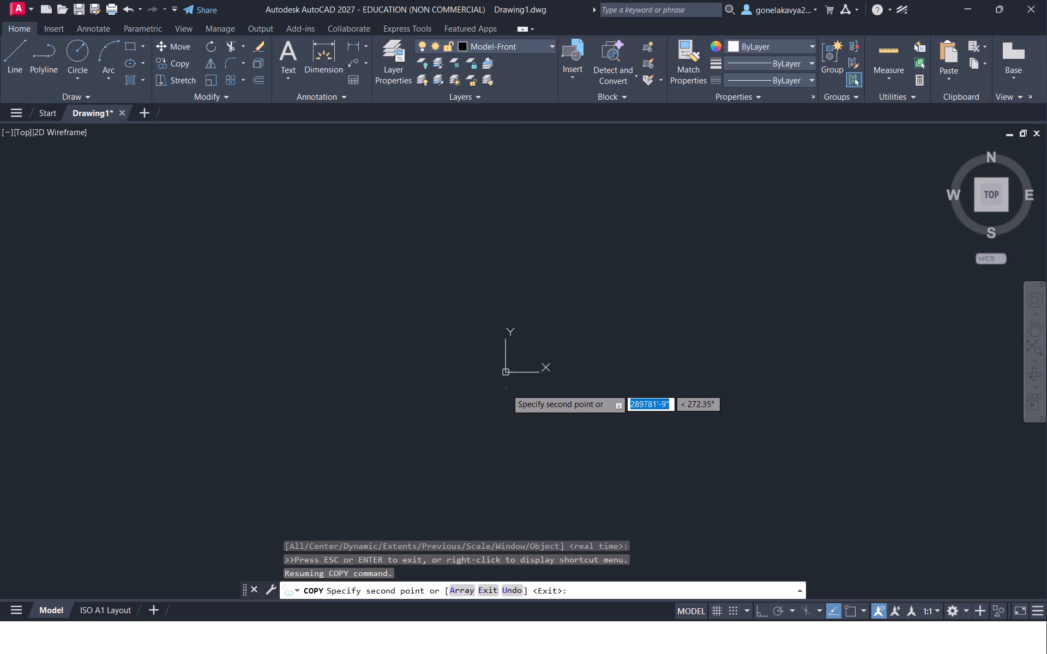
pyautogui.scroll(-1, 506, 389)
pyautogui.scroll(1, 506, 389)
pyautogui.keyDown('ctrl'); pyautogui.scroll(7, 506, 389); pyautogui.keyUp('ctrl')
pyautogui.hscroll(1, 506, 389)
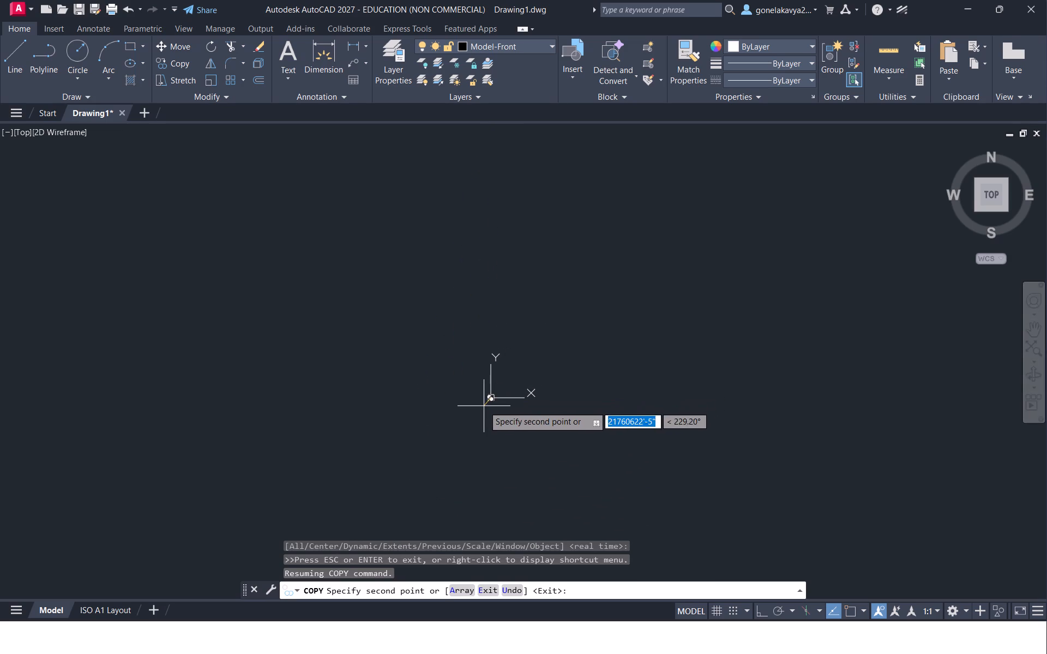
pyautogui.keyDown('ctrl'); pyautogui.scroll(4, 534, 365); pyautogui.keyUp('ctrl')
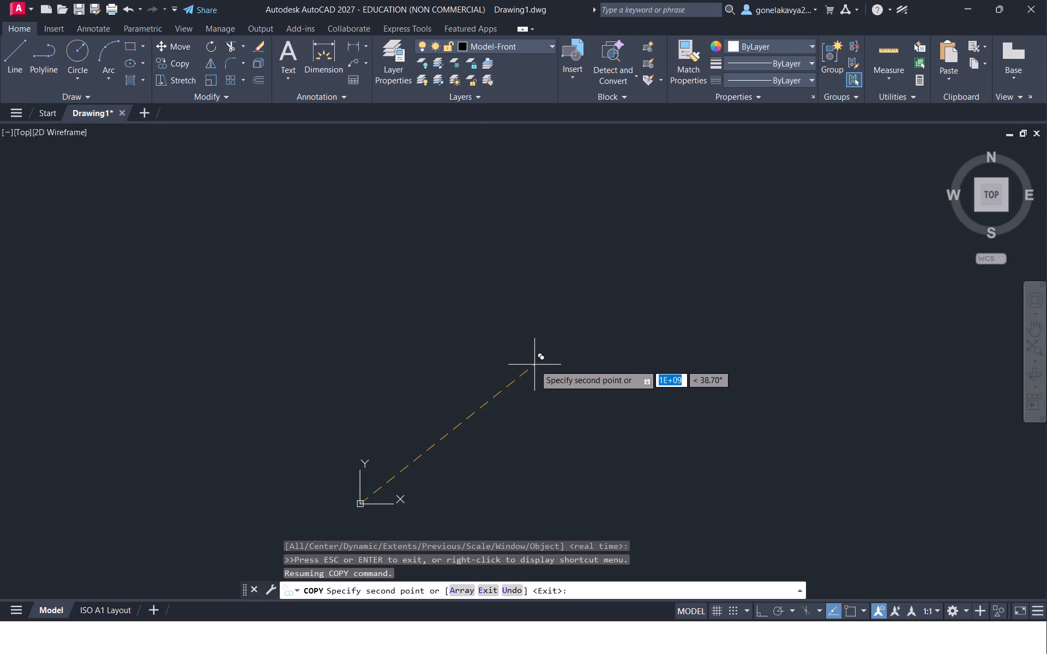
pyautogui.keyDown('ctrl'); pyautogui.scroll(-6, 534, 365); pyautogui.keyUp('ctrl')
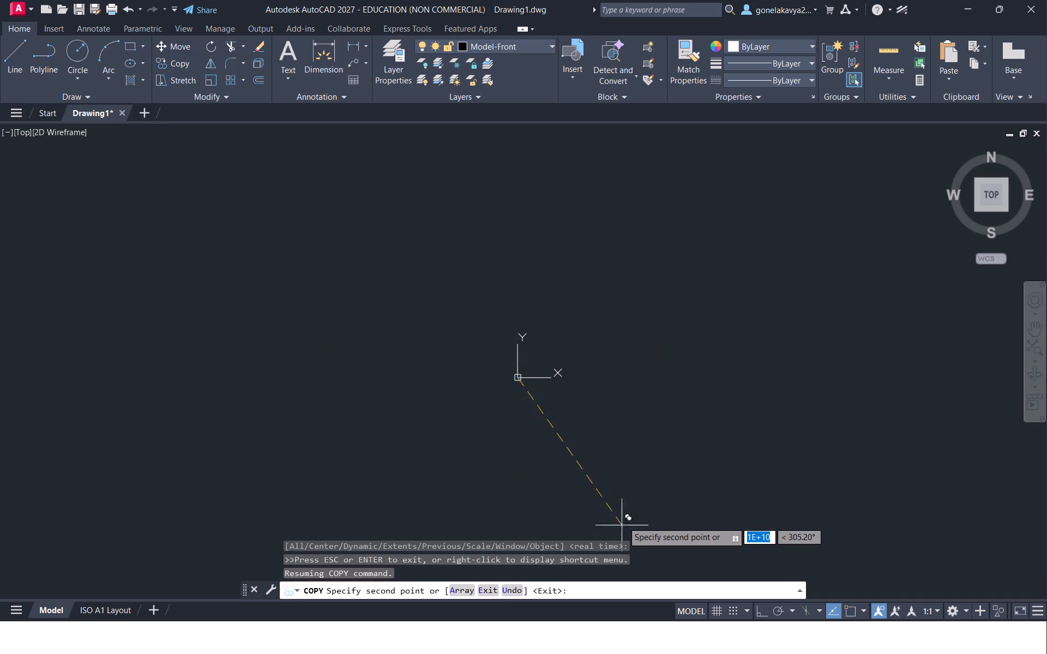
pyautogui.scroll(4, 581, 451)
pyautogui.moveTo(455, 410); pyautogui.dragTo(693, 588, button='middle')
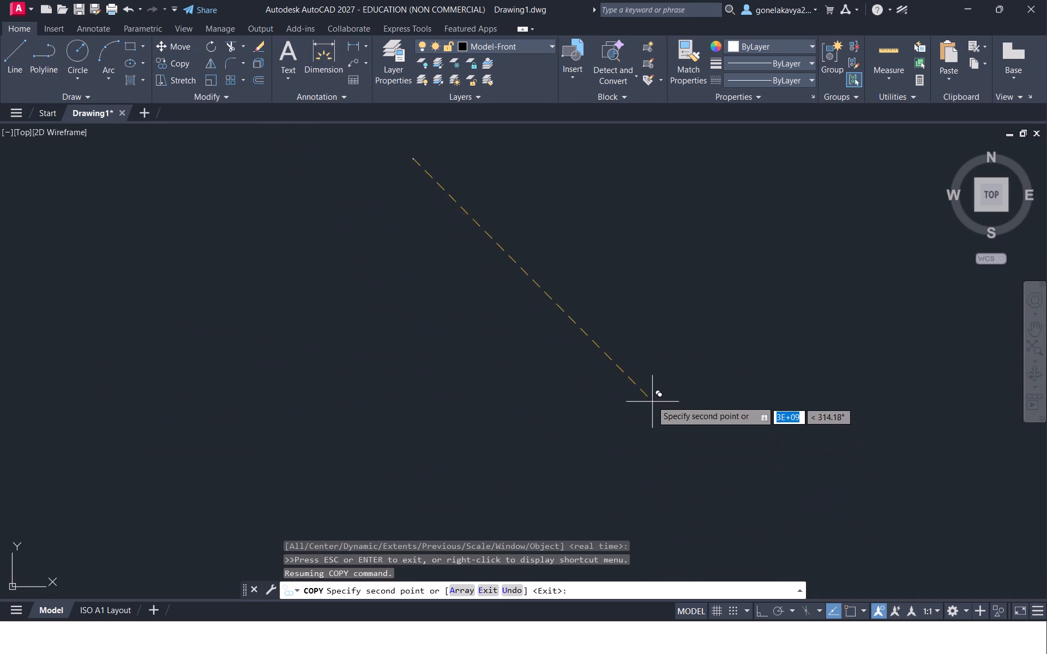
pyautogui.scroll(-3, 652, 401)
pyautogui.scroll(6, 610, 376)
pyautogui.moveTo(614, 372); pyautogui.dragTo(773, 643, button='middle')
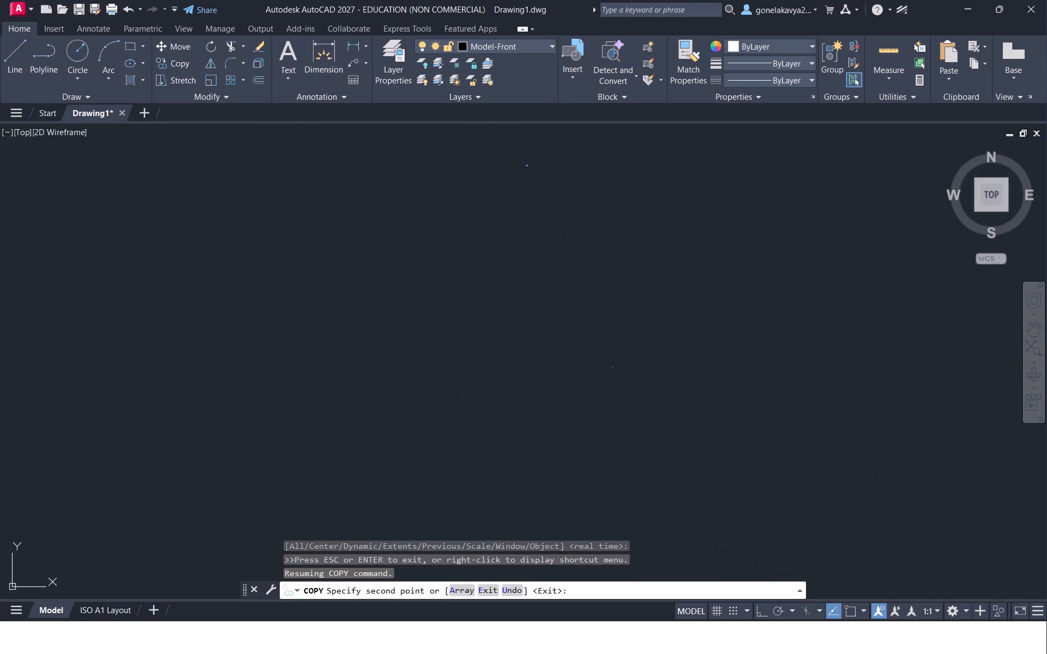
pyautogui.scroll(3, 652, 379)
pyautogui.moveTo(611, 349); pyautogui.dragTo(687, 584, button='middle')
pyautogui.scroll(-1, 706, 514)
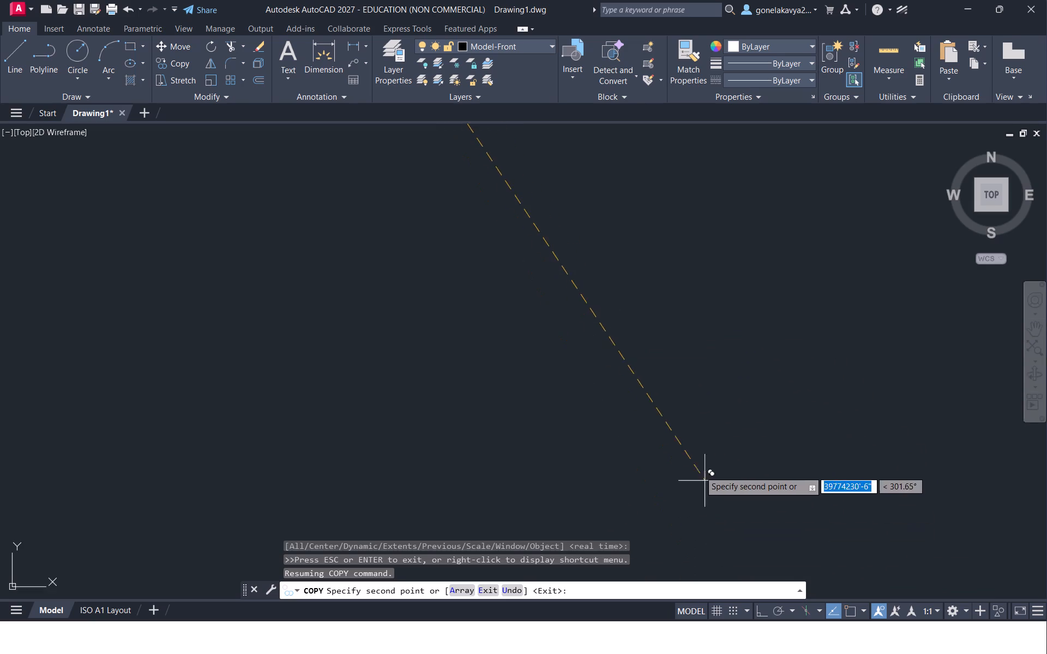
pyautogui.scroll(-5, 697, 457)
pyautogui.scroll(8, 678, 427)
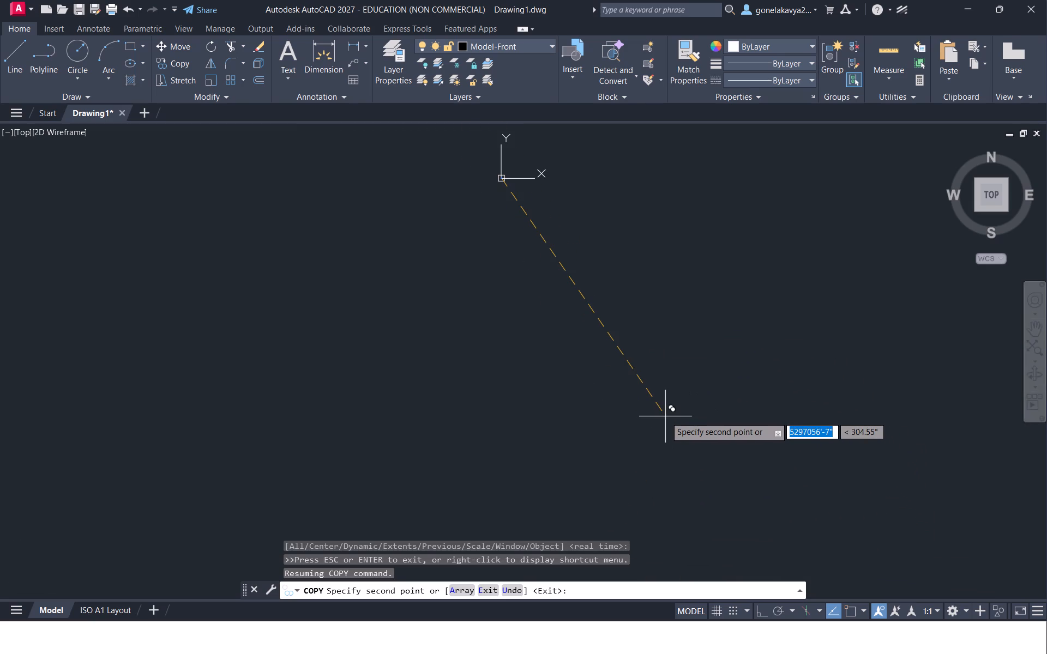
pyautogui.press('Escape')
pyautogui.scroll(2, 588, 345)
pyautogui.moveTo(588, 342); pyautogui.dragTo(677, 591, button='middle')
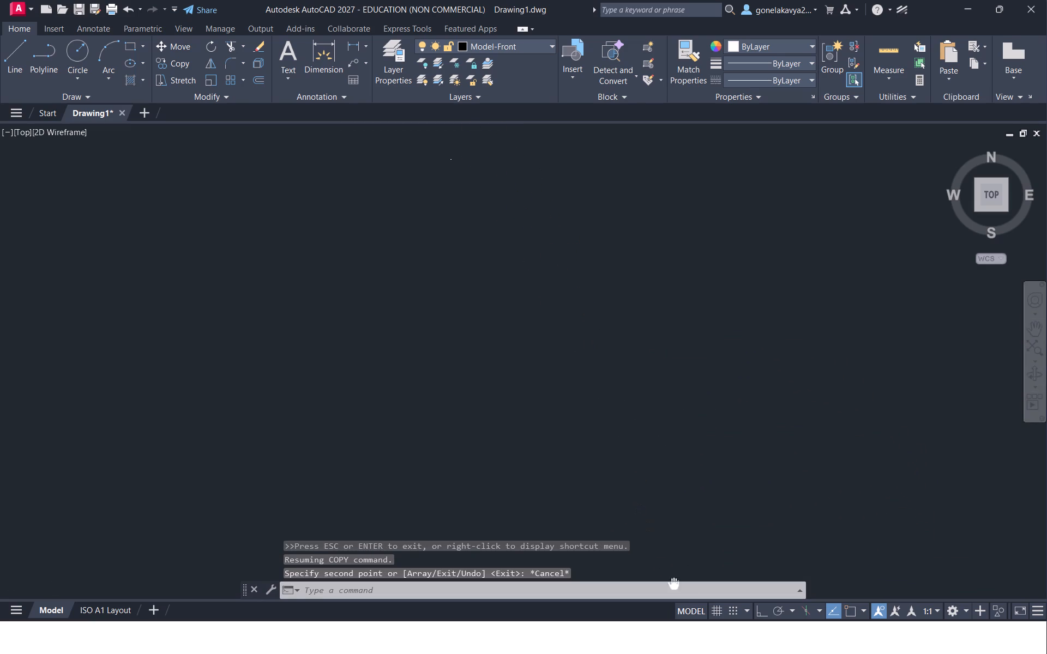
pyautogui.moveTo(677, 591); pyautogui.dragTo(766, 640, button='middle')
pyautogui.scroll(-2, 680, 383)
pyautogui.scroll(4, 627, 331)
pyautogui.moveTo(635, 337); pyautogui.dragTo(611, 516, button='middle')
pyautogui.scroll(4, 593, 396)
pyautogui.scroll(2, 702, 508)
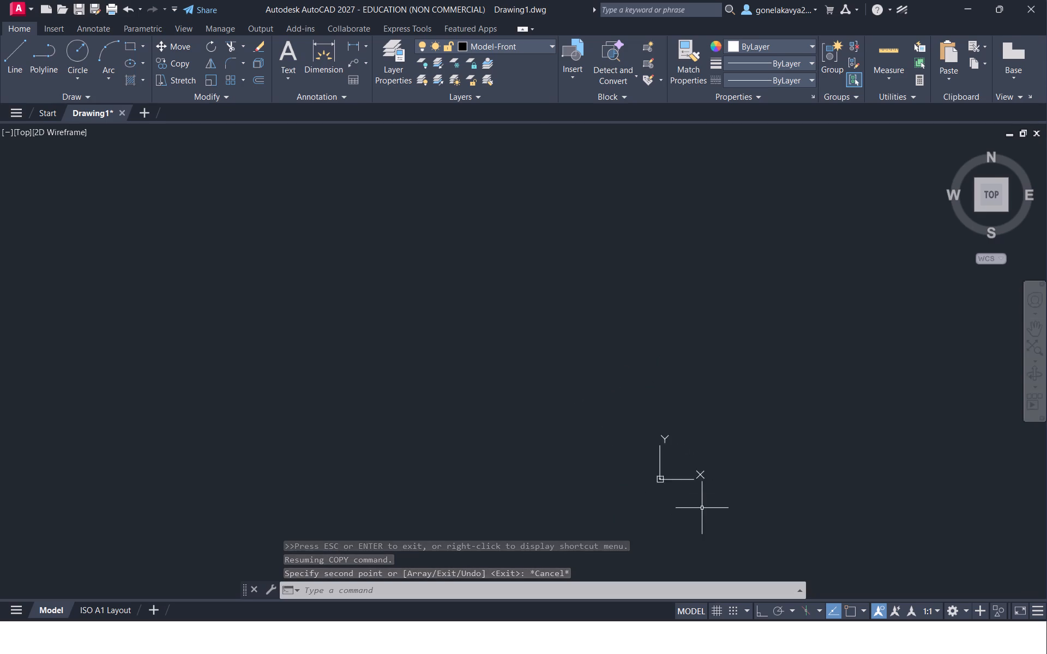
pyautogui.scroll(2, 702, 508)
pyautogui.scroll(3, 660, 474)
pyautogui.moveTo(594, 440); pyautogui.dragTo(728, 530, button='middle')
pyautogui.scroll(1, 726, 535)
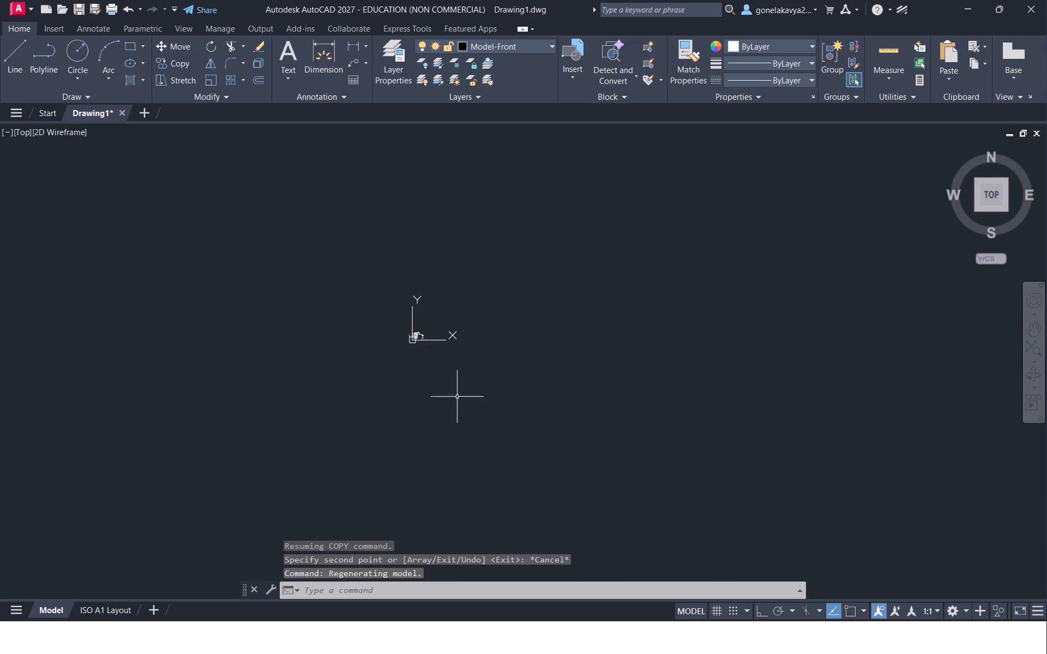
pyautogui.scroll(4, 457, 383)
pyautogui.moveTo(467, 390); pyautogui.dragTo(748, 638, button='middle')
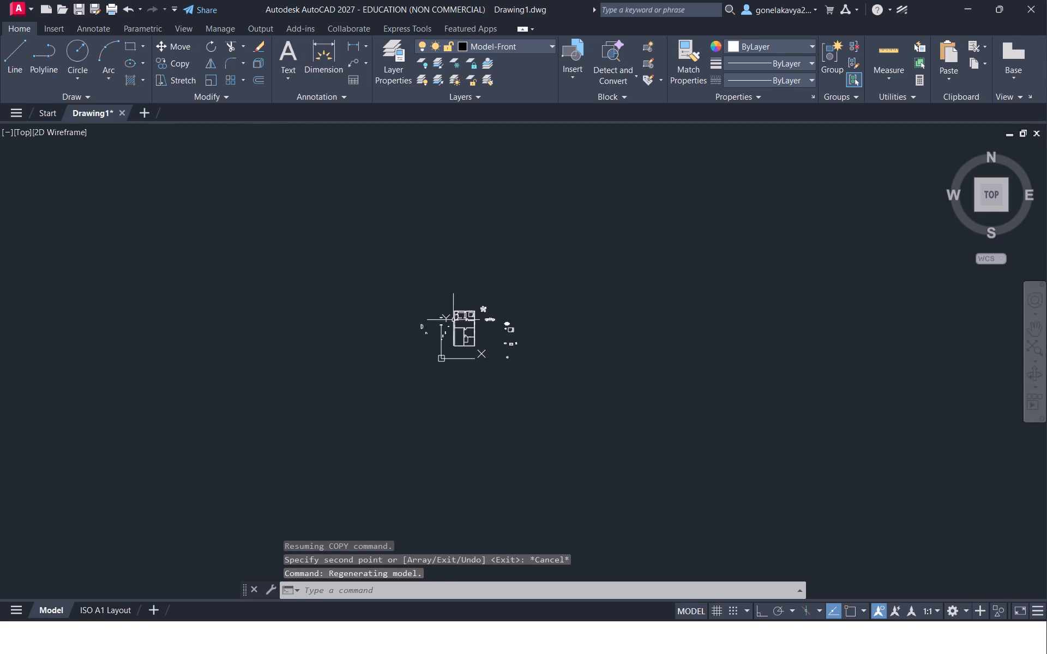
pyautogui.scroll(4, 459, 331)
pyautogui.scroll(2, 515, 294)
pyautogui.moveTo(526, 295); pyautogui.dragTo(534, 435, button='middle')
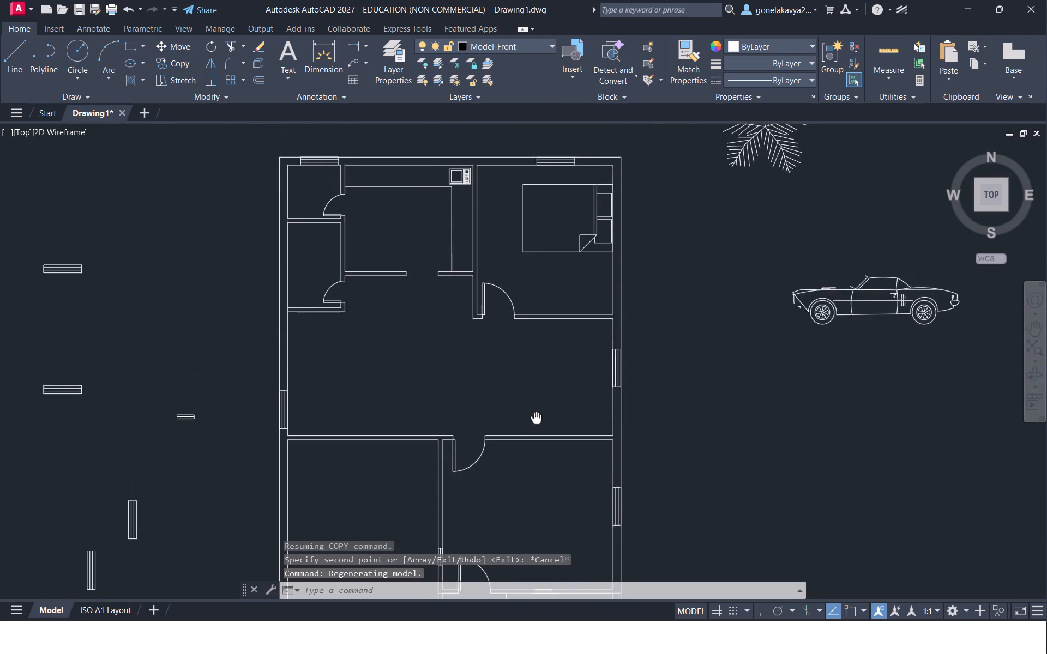
# Move the table, microwave, bed, sink, bathtub, toilet and stove blocks together closer to the floor plan, around the car block.
pyautogui.moveTo(534, 435); pyautogui.dragTo(345, 315, button='middle')
pyautogui.scroll(-2, 346, 314)
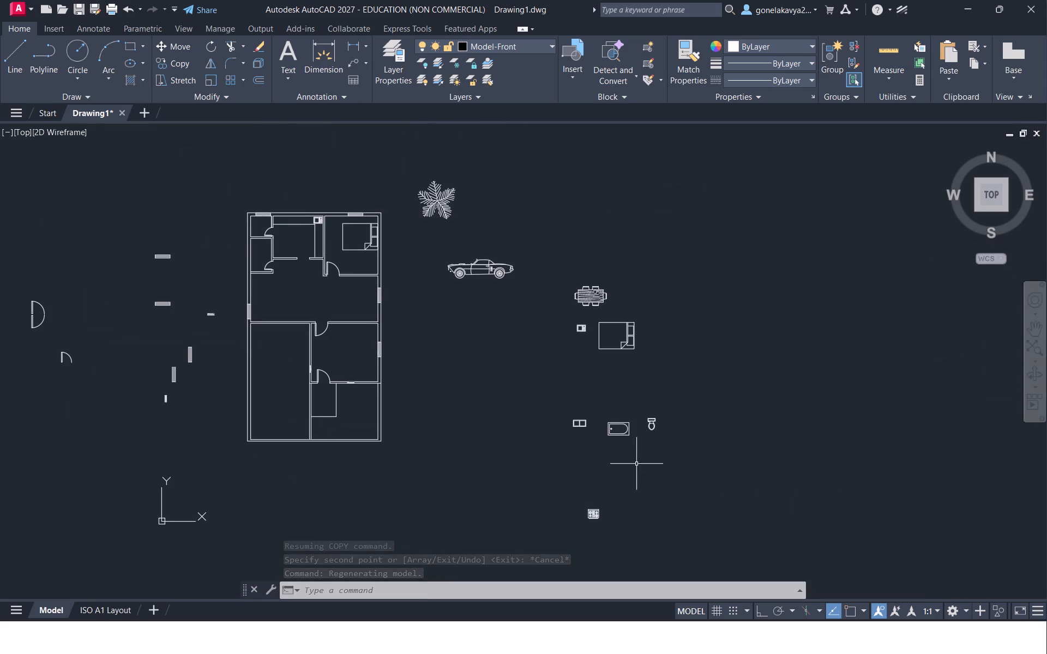
pyautogui.moveTo(652, 513); pyautogui.dragTo(622, 295)
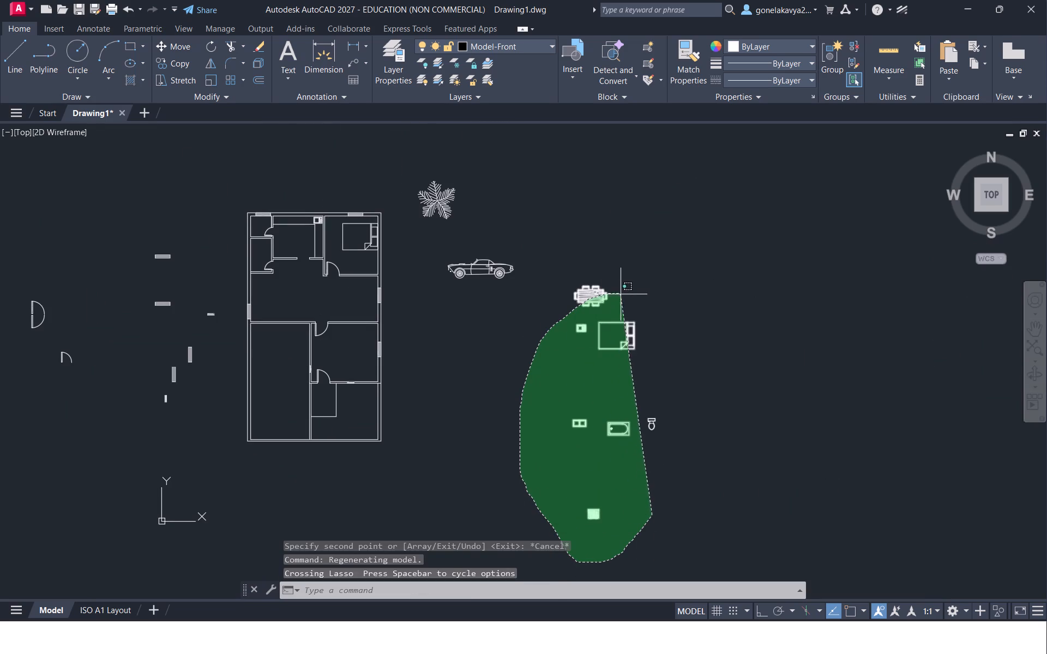
pyautogui.moveTo(622, 295); pyautogui.dragTo(674, 367)
pyautogui.rightClick(660, 370)
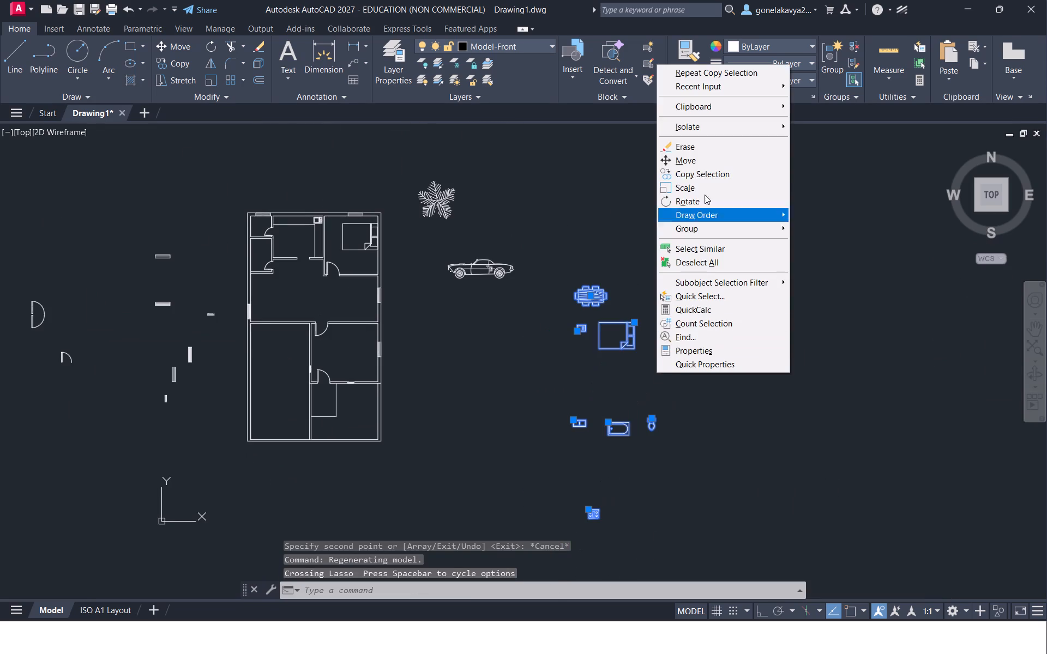
pyautogui.click(702, 165)
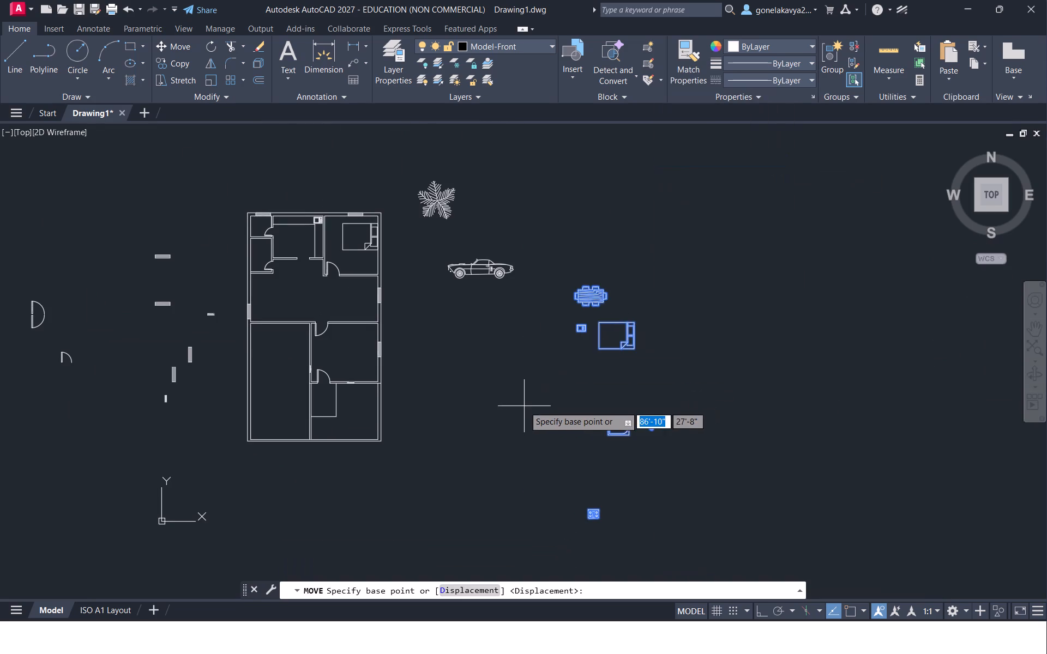
pyautogui.moveTo(525, 389); pyautogui.dragTo(421, 303)
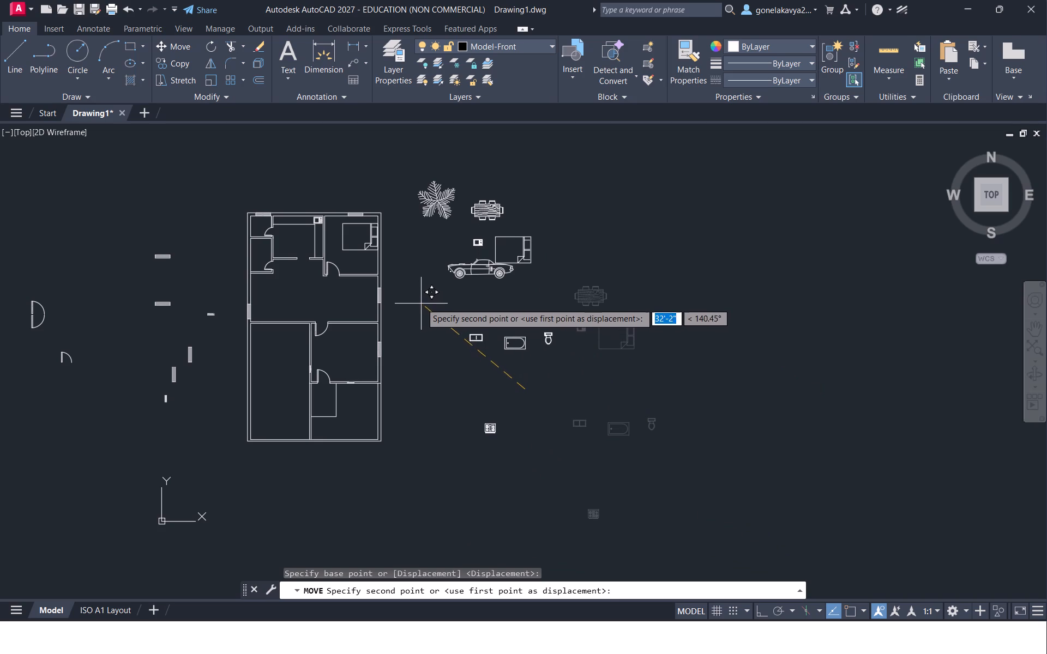
pyautogui.moveTo(421, 303); pyautogui.dragTo(420, 298)
pyautogui.click(420, 298)
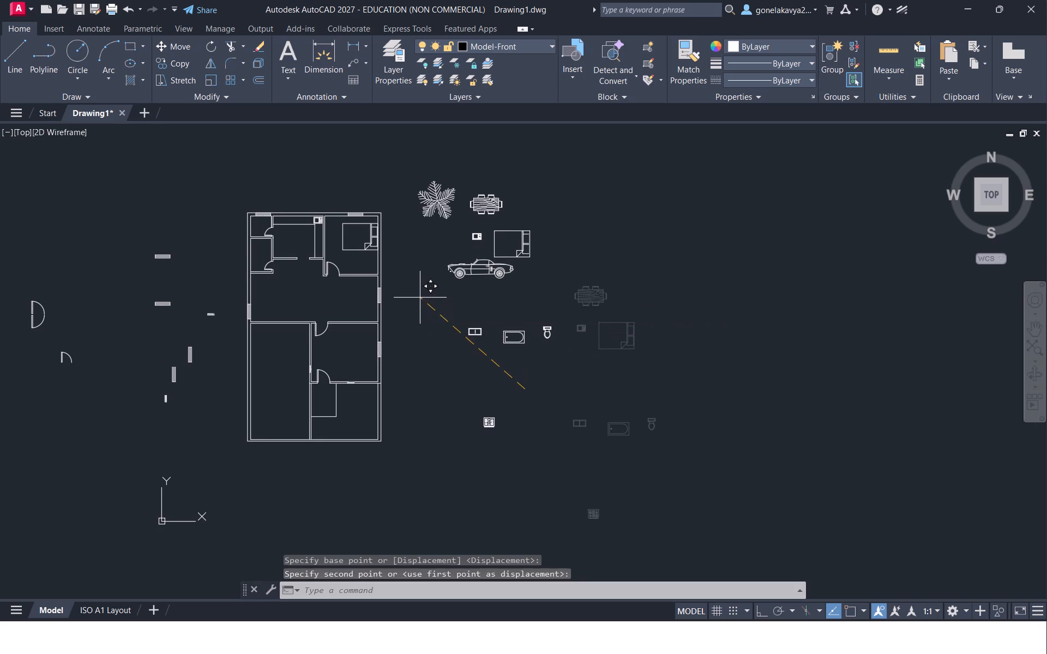
# Copy the double sink block from beside the plan onto the kitchen's upper counter, near its left end.
pyautogui.moveTo(403, 328); pyautogui.dragTo(527, 401, button='middle')
pyautogui.scroll(2, 484, 381)
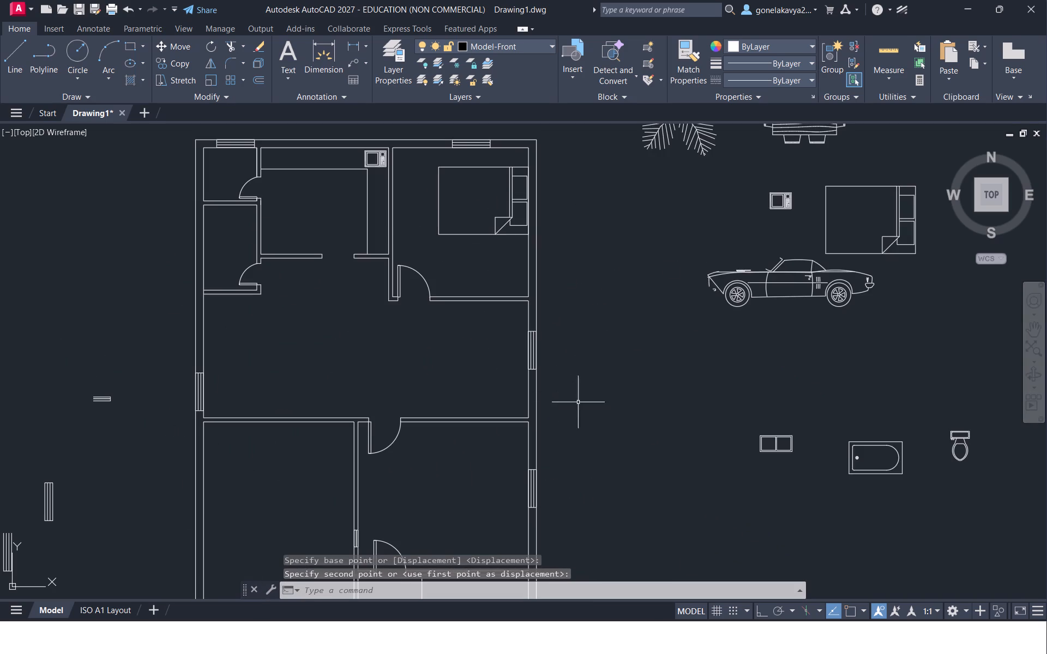
pyautogui.moveTo(646, 437); pyautogui.dragTo(535, 420, button='middle')
pyautogui.moveTo(643, 454); pyautogui.dragTo(692, 483)
pyautogui.rightClick(687, 480)
pyautogui.moveTo(772, 262); pyautogui.dragTo(771, 257)
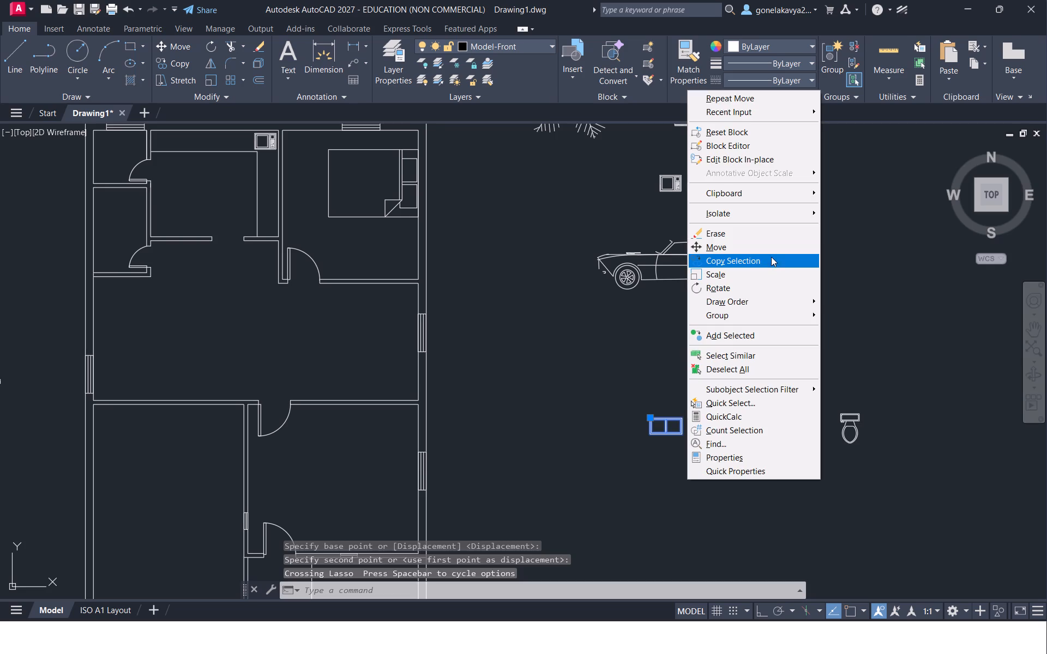
pyautogui.moveTo(771, 257); pyautogui.dragTo(771, 256)
pyautogui.click(771, 252)
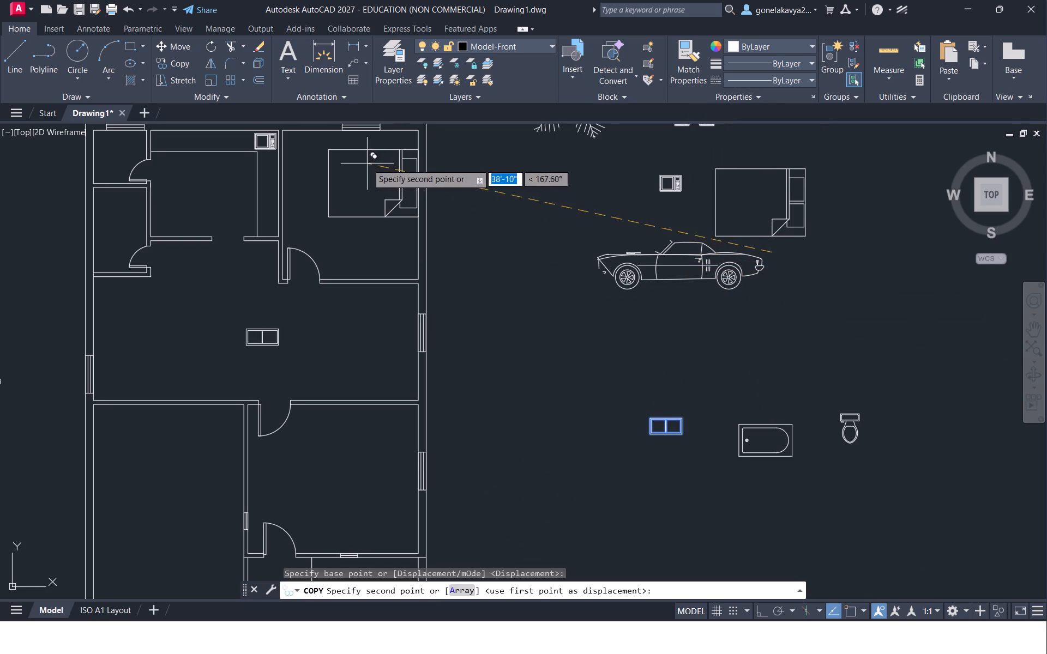
pyautogui.moveTo(367, 163); pyautogui.dragTo(652, 302, button='middle')
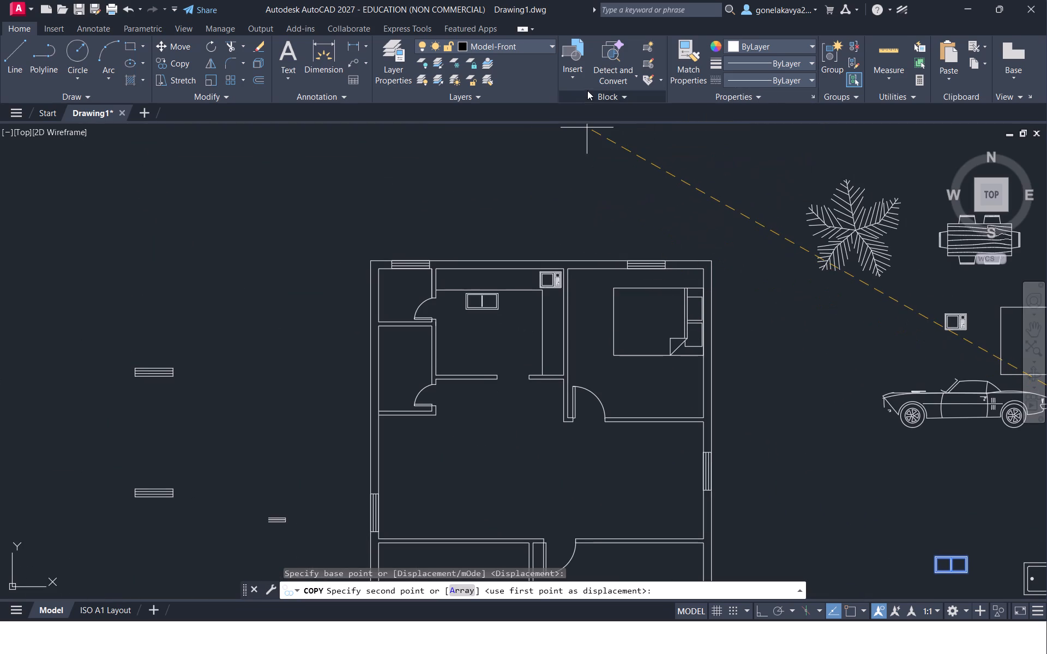
pyautogui.moveTo(560, 185); pyautogui.dragTo(552, 257, button='middle')
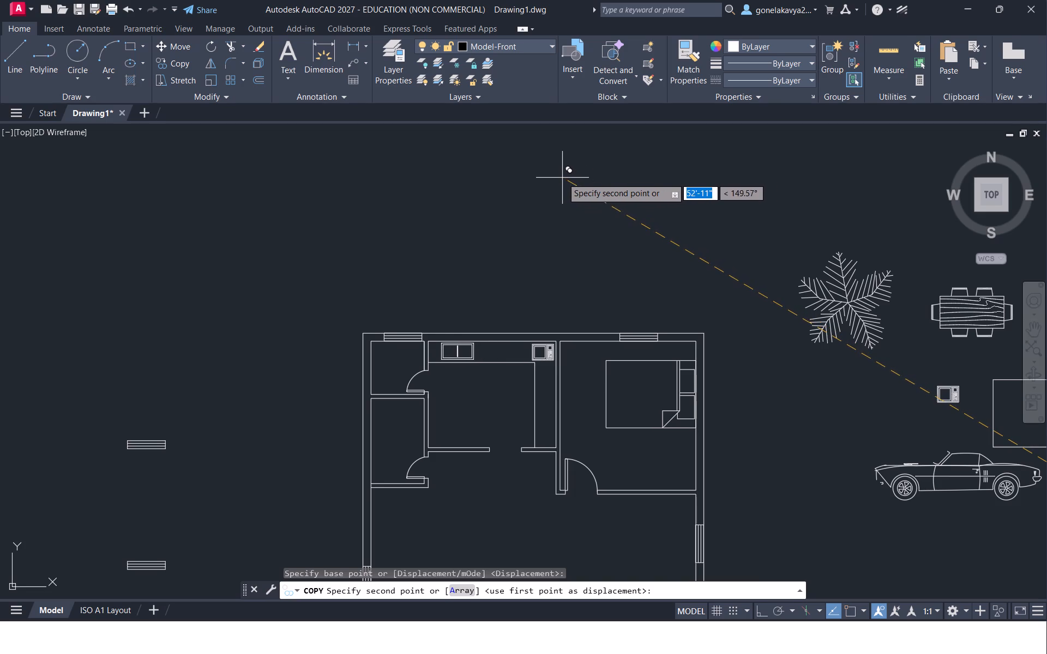
pyautogui.click(561, 179)
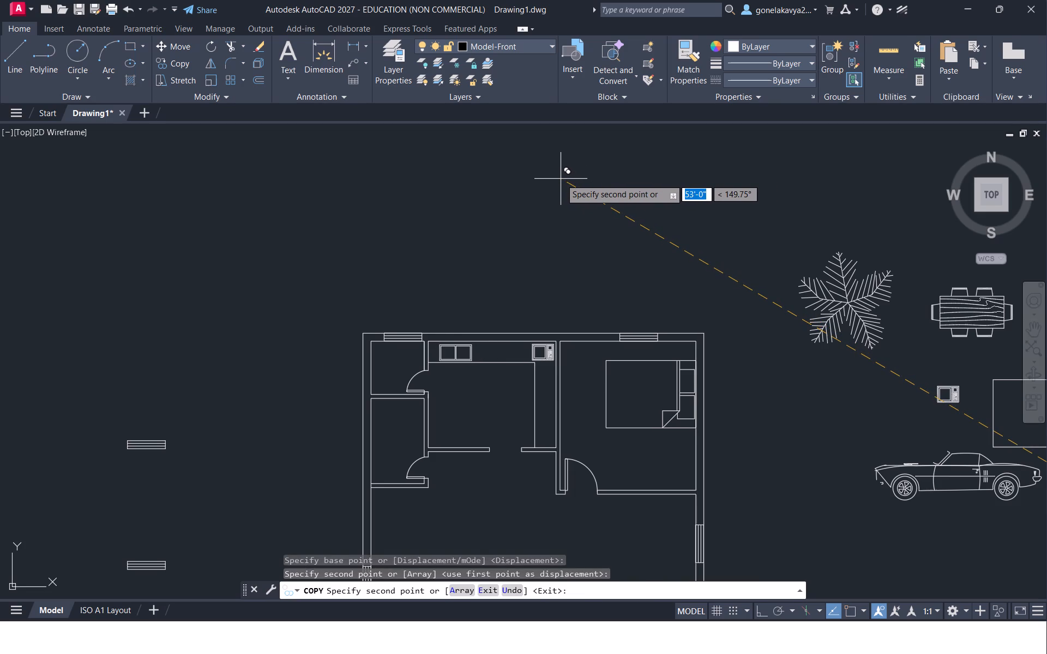
pyautogui.press('Escape')
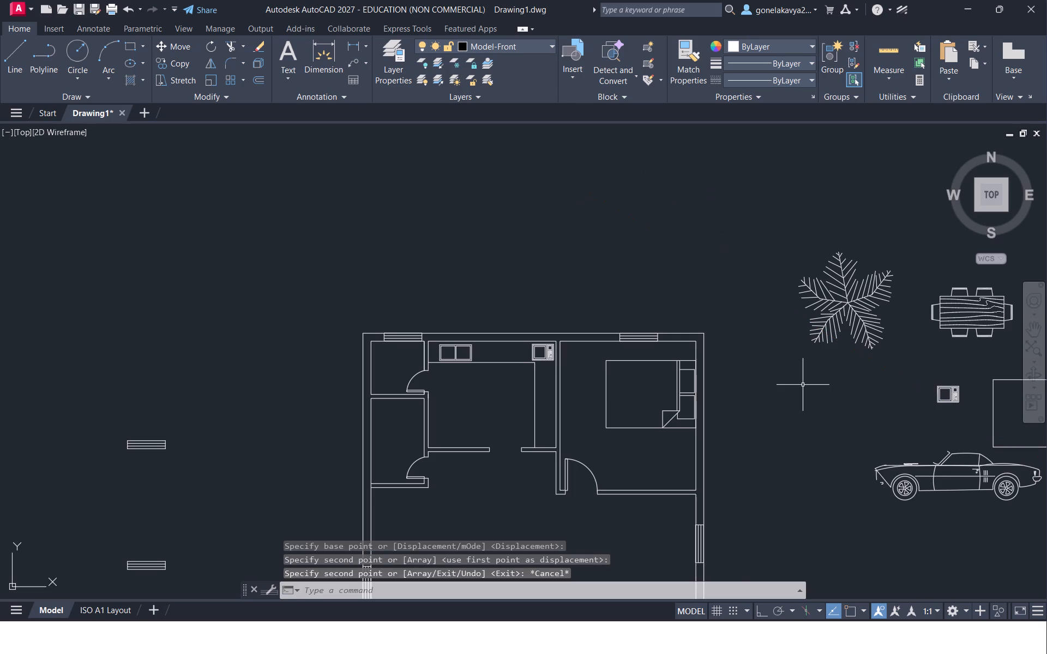
# Move the stove block closer to the floor plan, into the empty space just outside the right outer wall.
pyautogui.keyDown('ctrl'); pyautogui.scroll(-2, 803, 389); pyautogui.keyUp('ctrl')
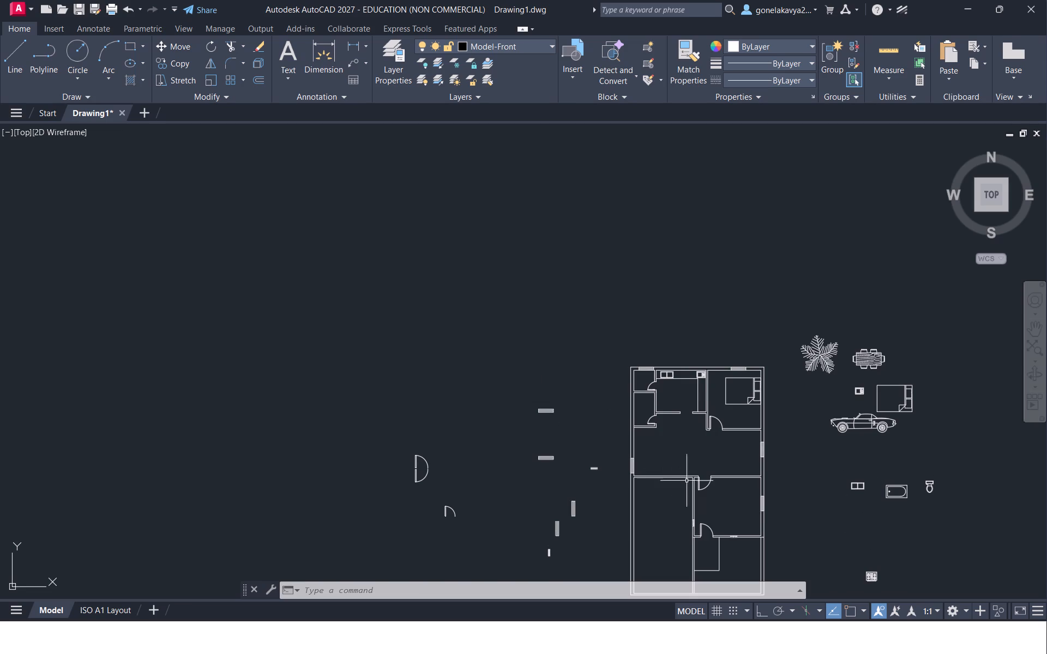
pyautogui.moveTo(689, 482); pyautogui.dragTo(552, 402, button='middle')
pyautogui.scroll(2, 646, 479)
pyautogui.moveTo(693, 480); pyautogui.dragTo(605, 408, button='middle')
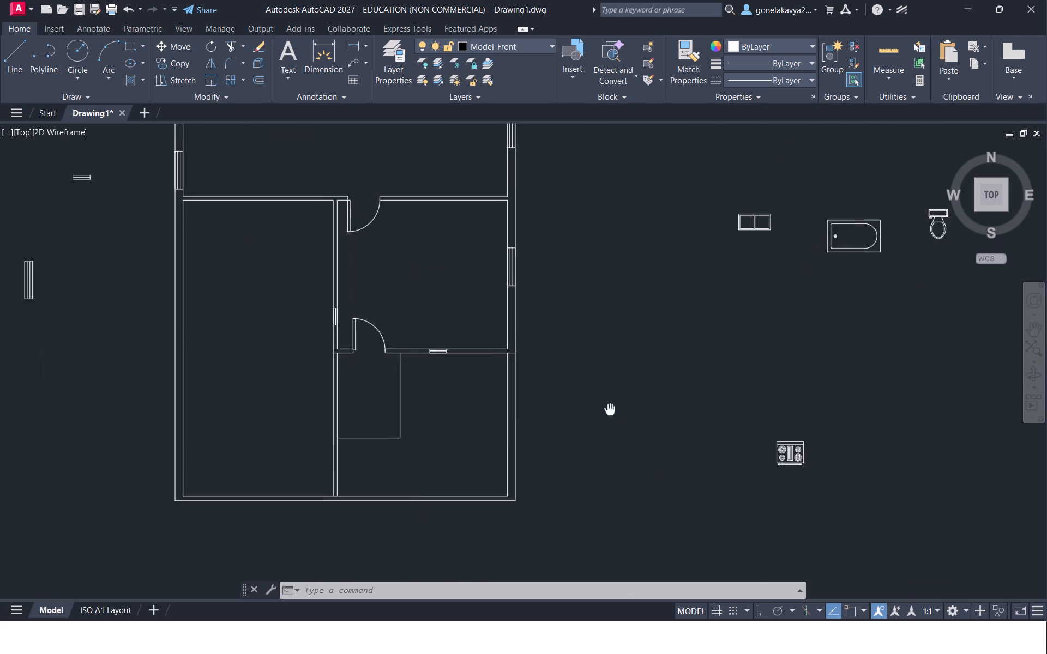
pyautogui.moveTo(605, 408); pyautogui.dragTo(579, 405, button='middle')
pyautogui.moveTo(783, 492); pyautogui.dragTo(794, 441)
pyautogui.rightClick(794, 442)
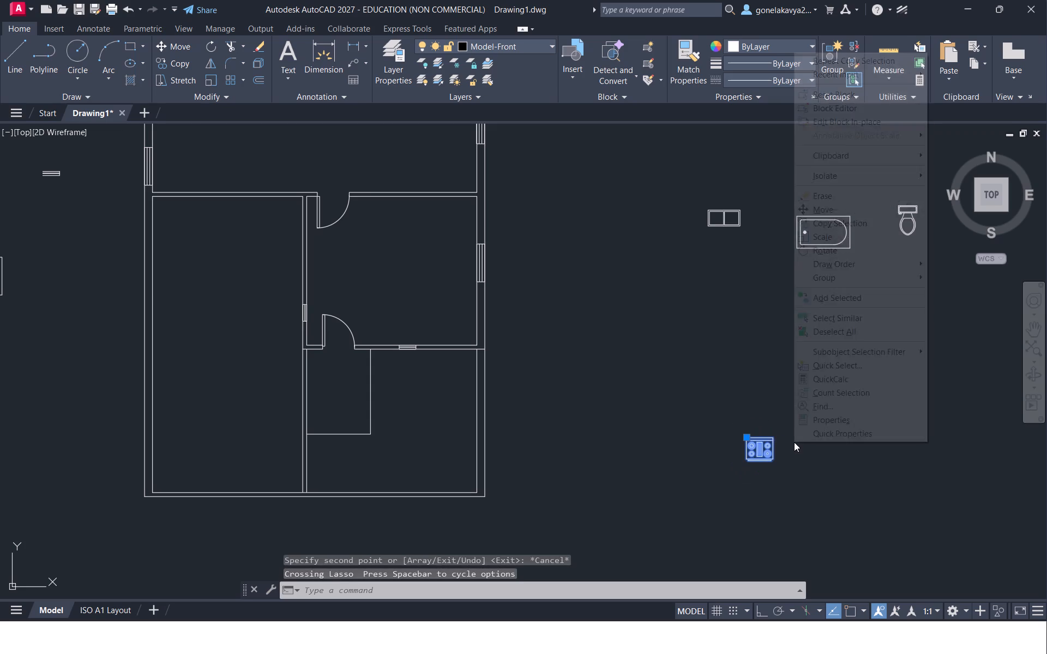
pyautogui.click(851, 211)
pyautogui.moveTo(760, 413); pyautogui.dragTo(759, 434)
pyautogui.moveTo(427, 209); pyautogui.dragTo(571, 404, button='middle')
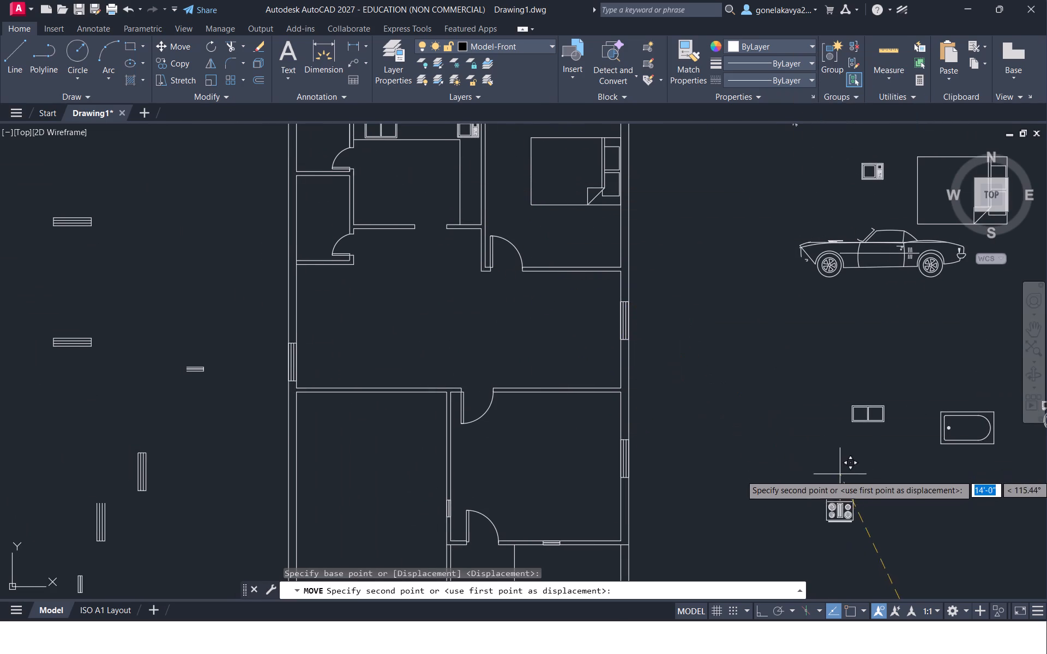
pyautogui.click(726, 422)
# Rotate the stove block 270° with Ortho mode on.
pyautogui.moveTo(772, 502); pyautogui.dragTo(713, 408)
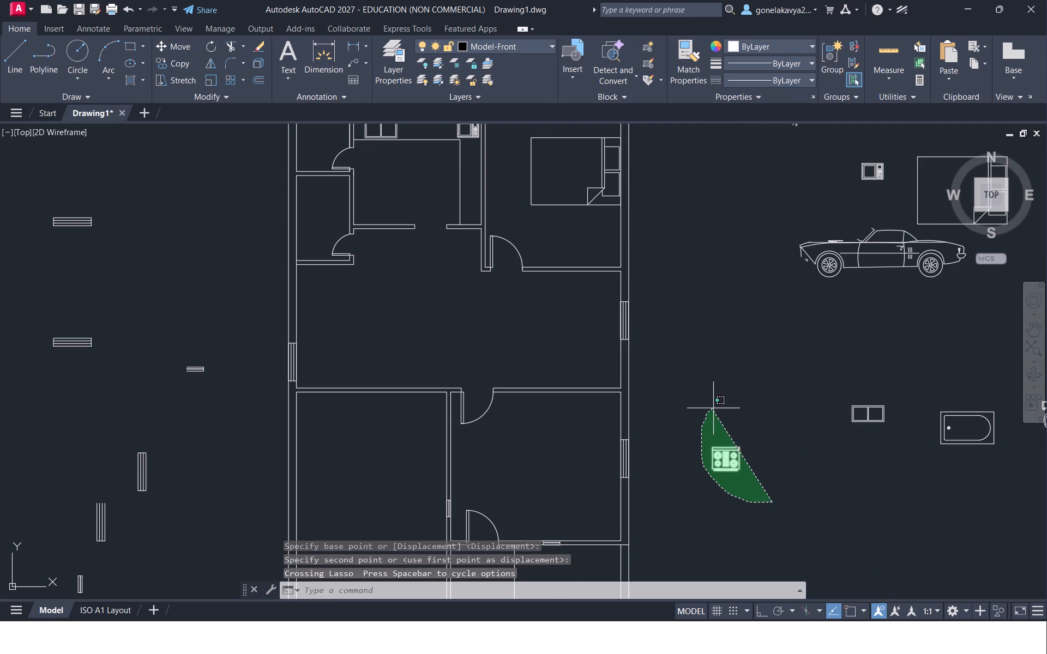
pyautogui.moveTo(713, 408); pyautogui.dragTo(722, 408)
pyautogui.rightClick(723, 408)
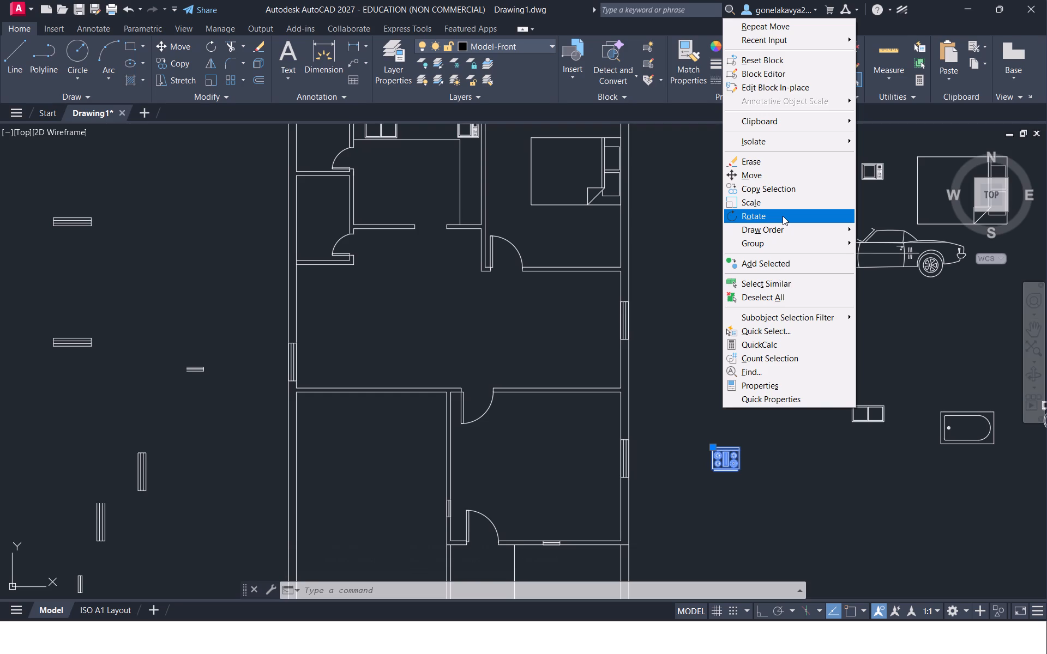
pyautogui.middleClick(783, 216)
pyautogui.click(783, 216)
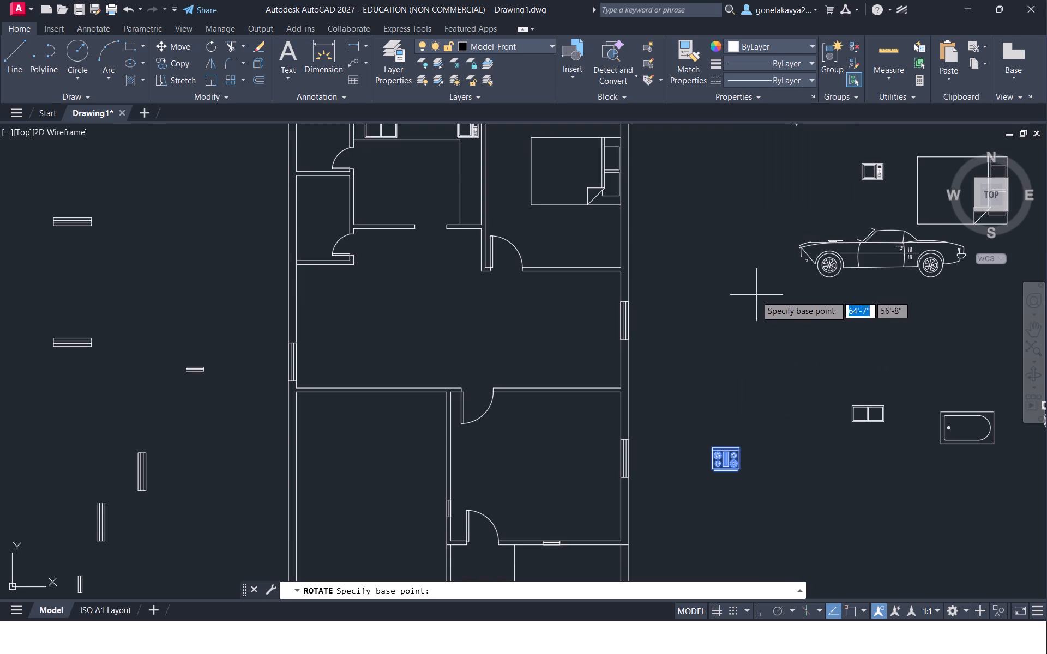
pyautogui.moveTo(777, 416); pyautogui.dragTo(739, 398)
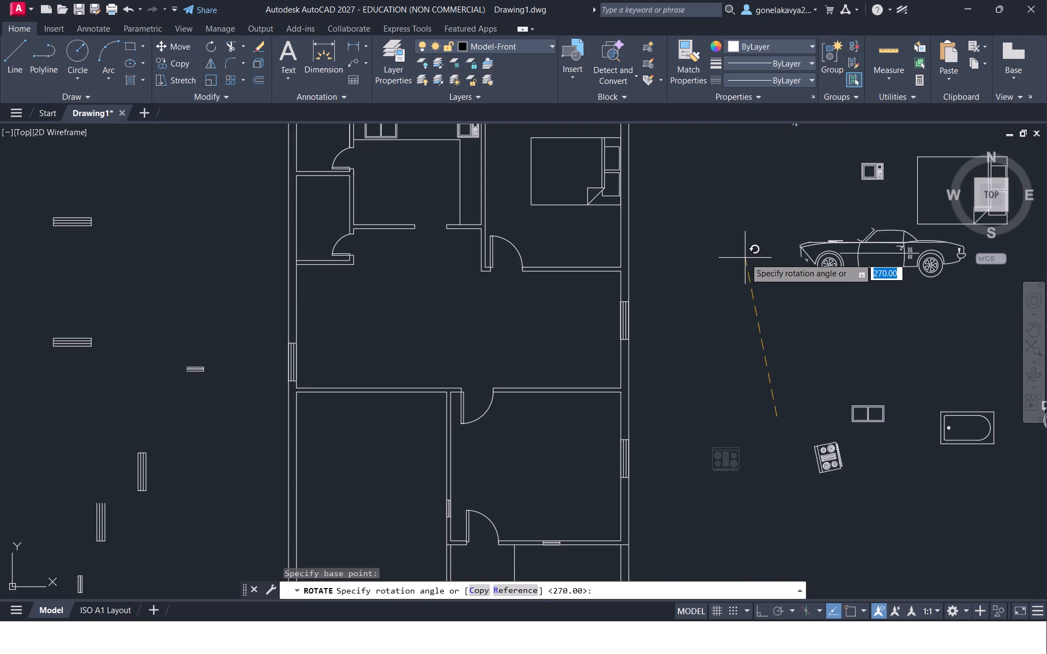
pyautogui.click(760, 610)
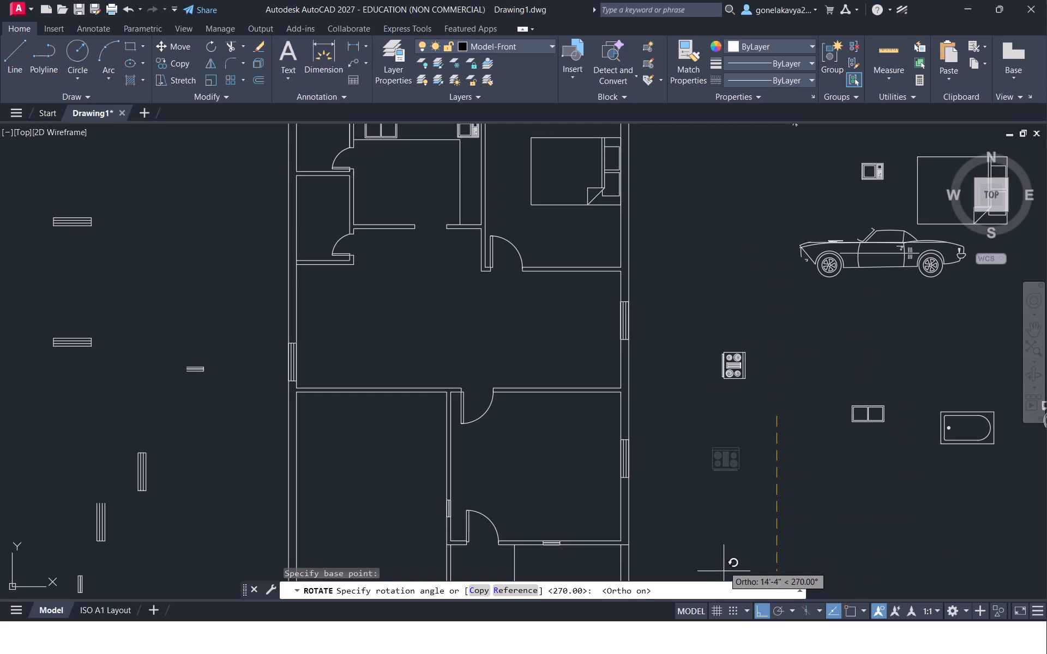
pyautogui.click(726, 554)
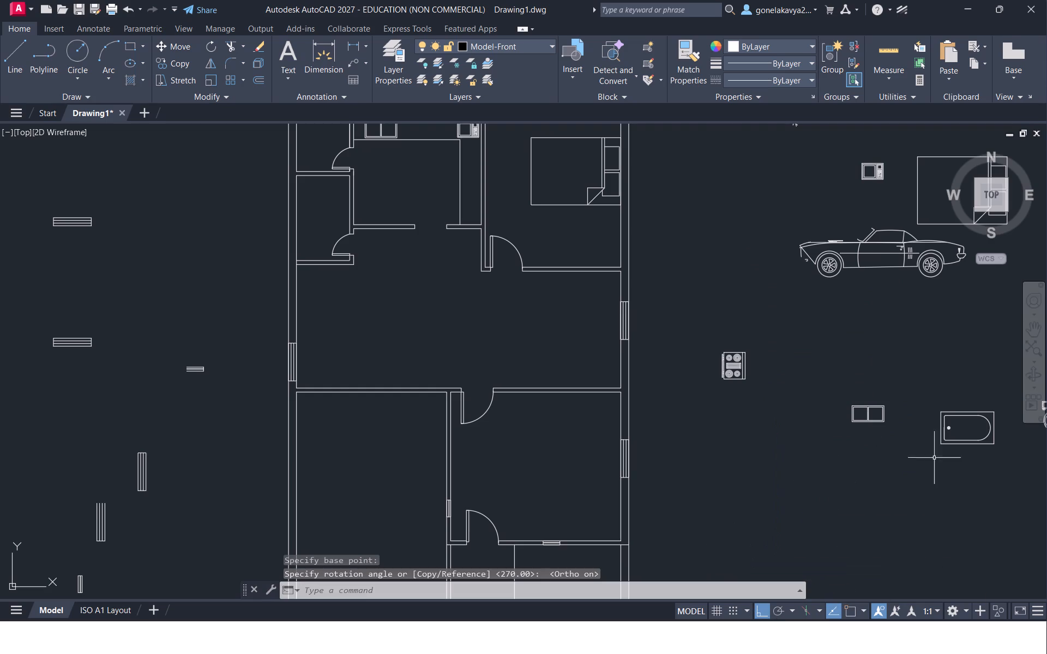
# Move the rotated stove block onto the kitchen's right-hand counter, below the microwave, with Ortho mode off.
pyautogui.moveTo(750, 393); pyautogui.dragTo(714, 300)
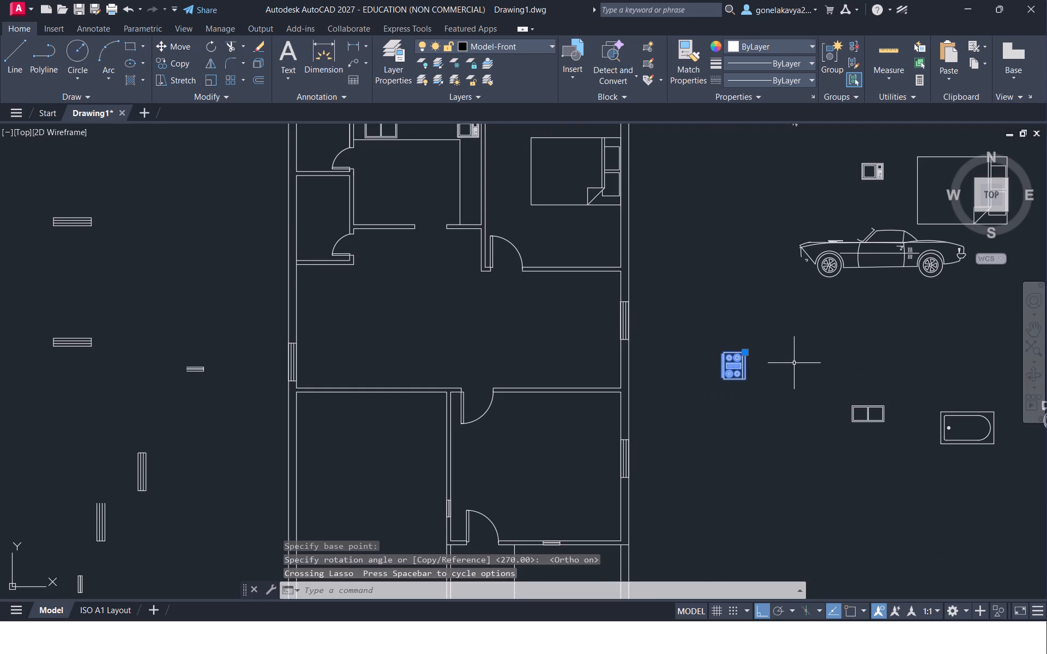
pyautogui.rightClick(762, 410)
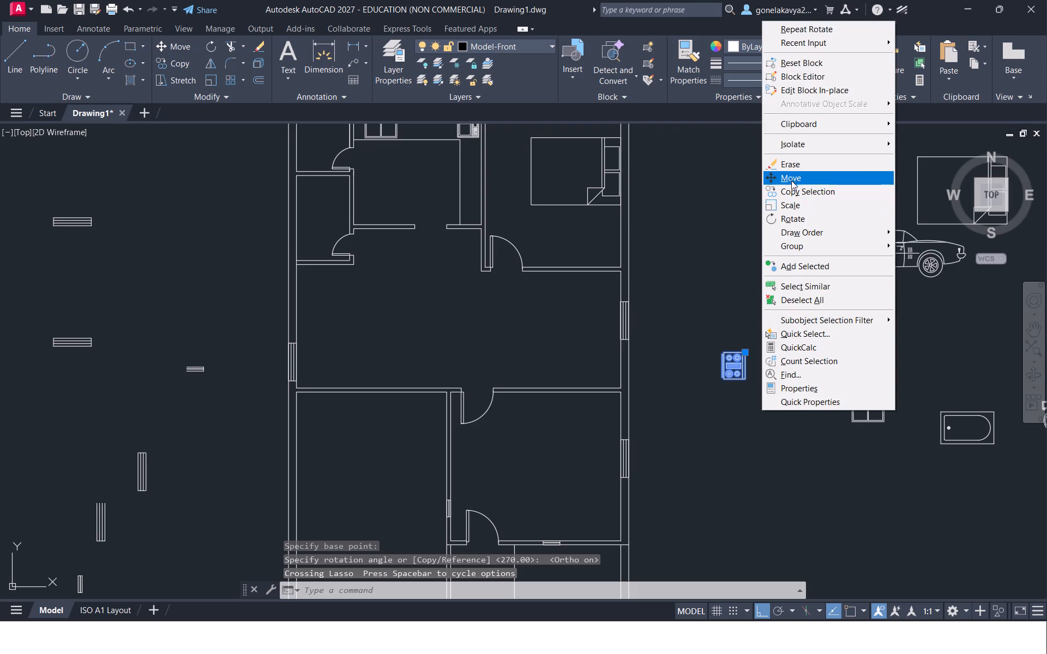
pyautogui.click(793, 175)
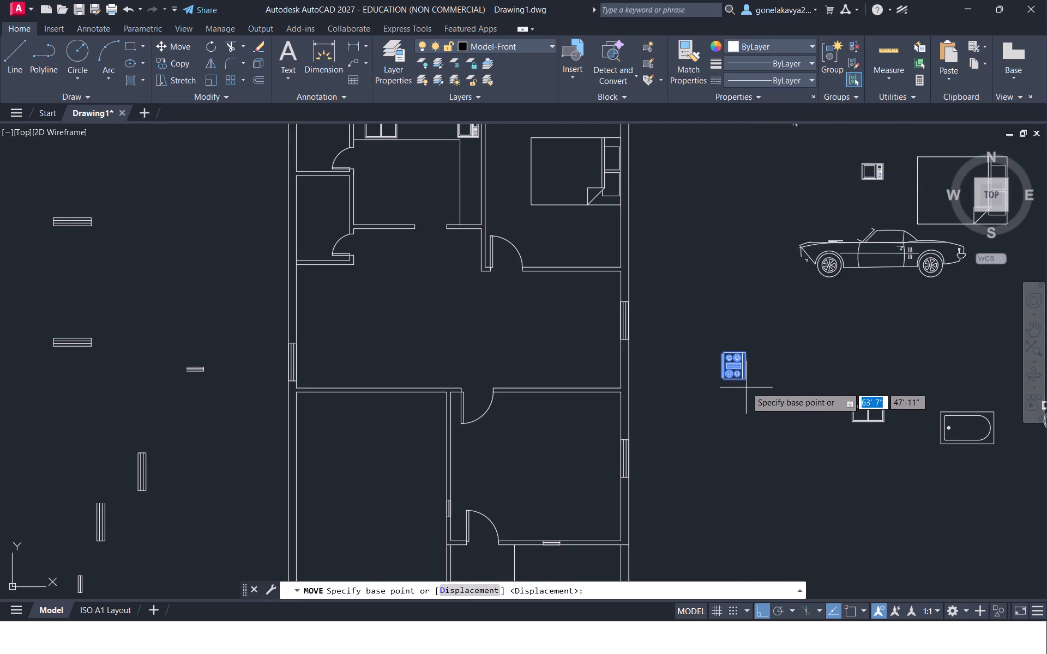
pyautogui.click(744, 386)
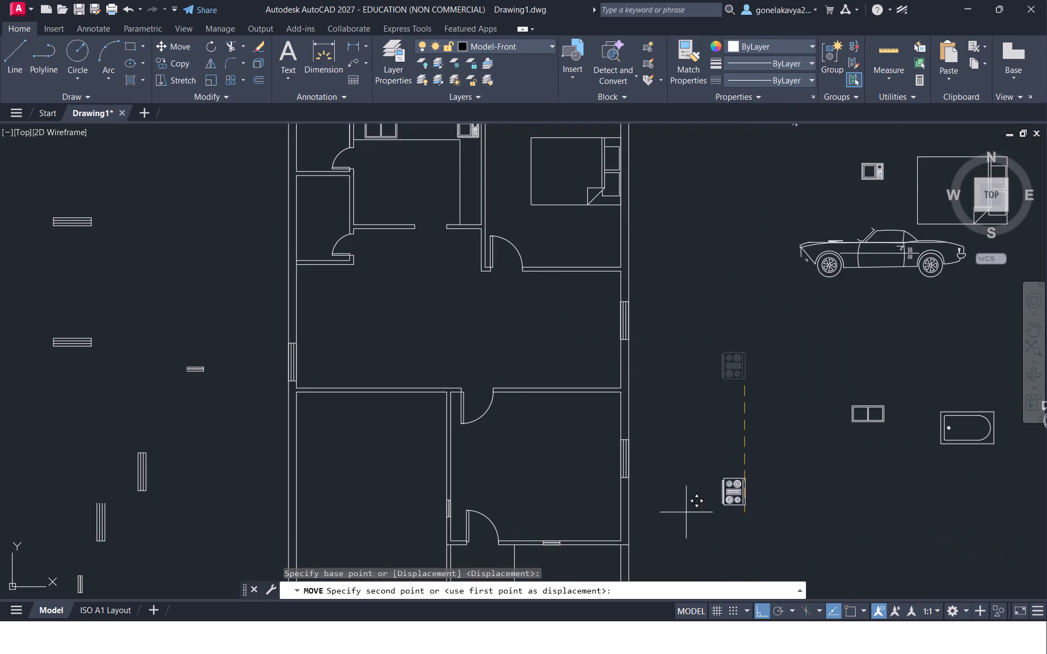
pyautogui.click(764, 614)
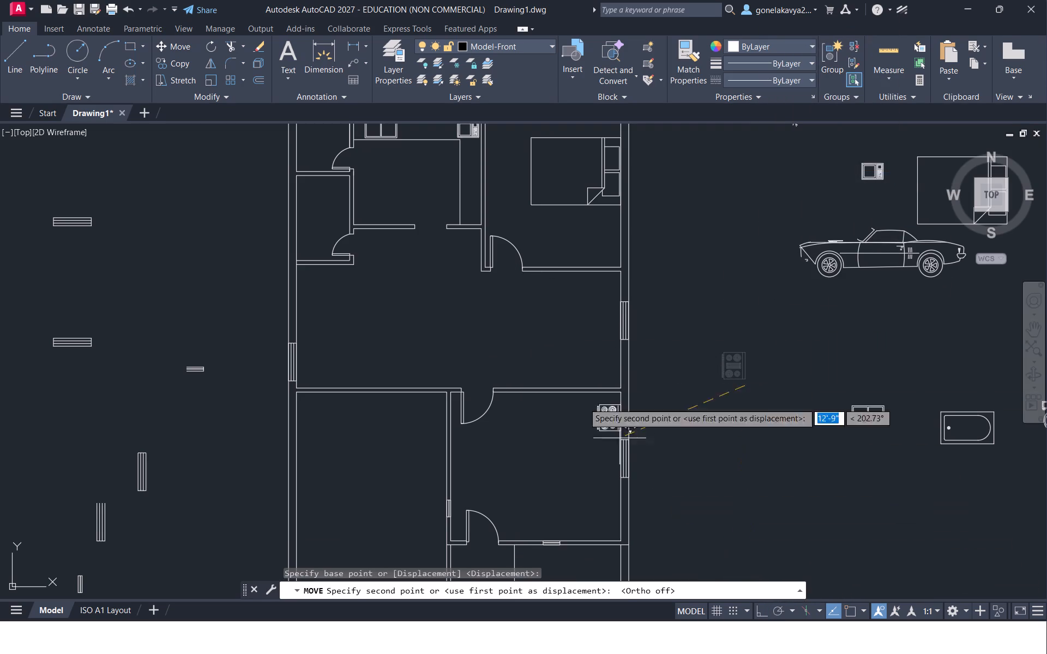
pyautogui.click(479, 196)
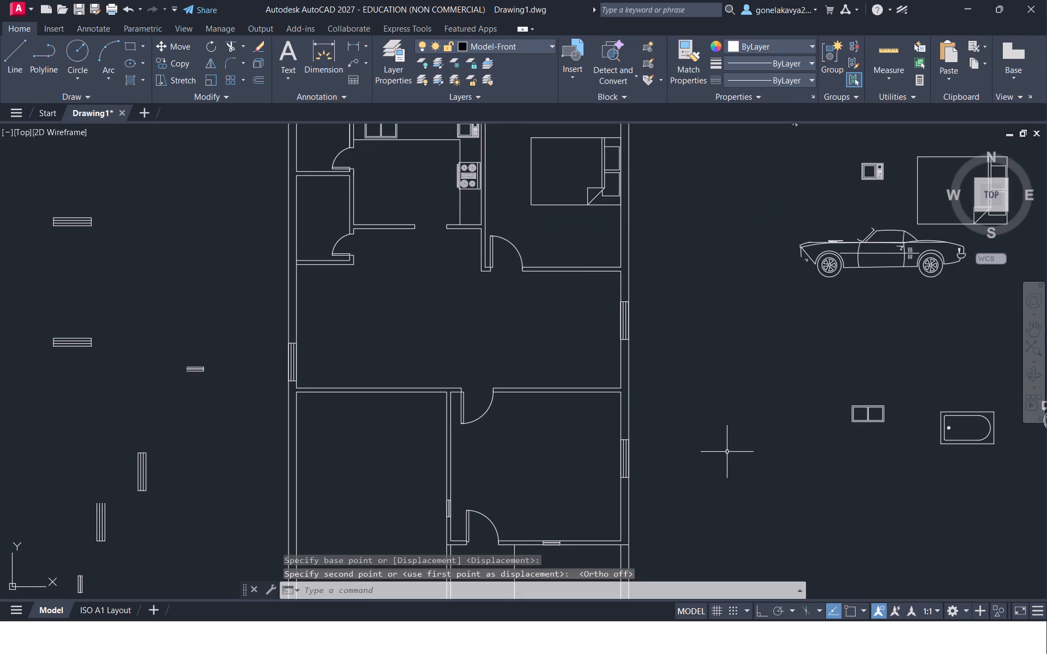
# Rotate the bathtub block 270° about a point in the empty space beyond the bed block, with Ortho mode on.
pyautogui.keyDown('ctrl'); pyautogui.scroll(-2, 725, 454); pyautogui.keyUp('ctrl')
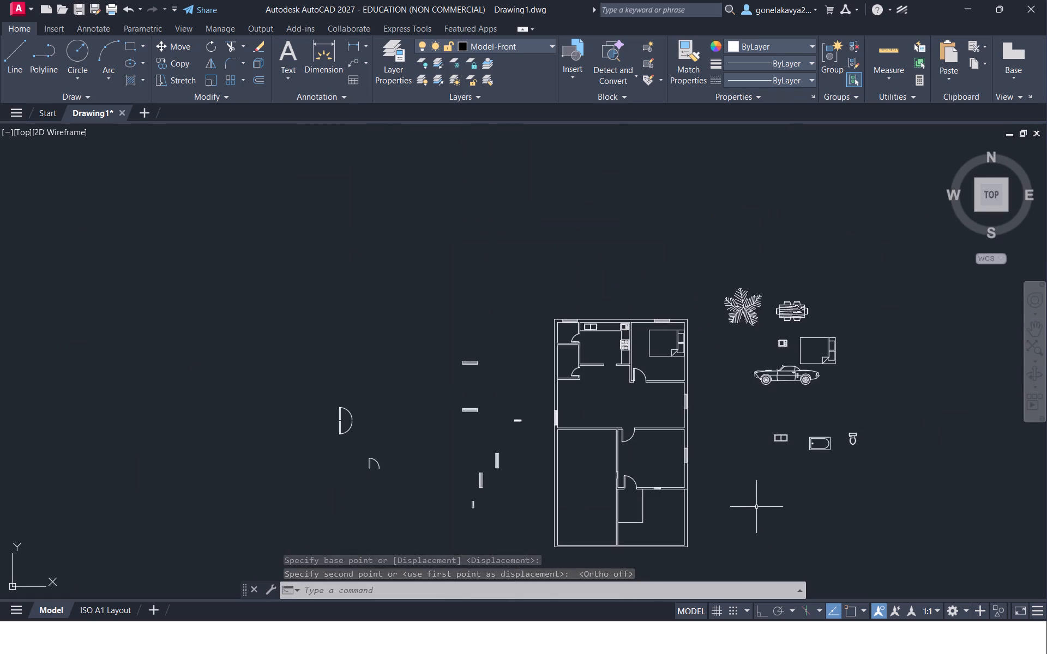
pyautogui.click(825, 451)
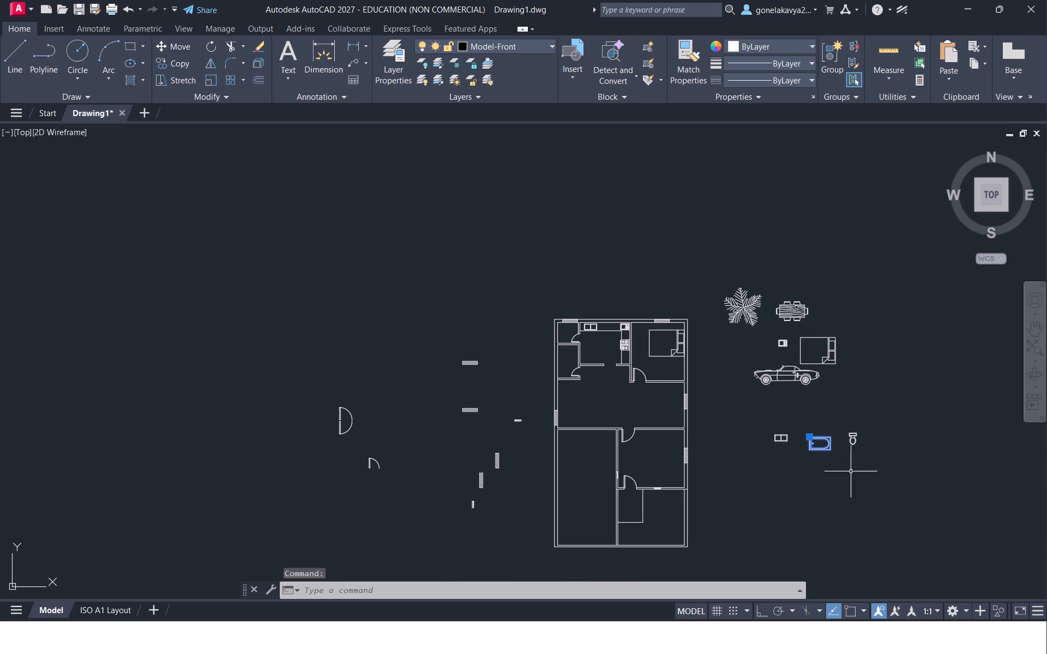
pyautogui.rightClick(860, 482)
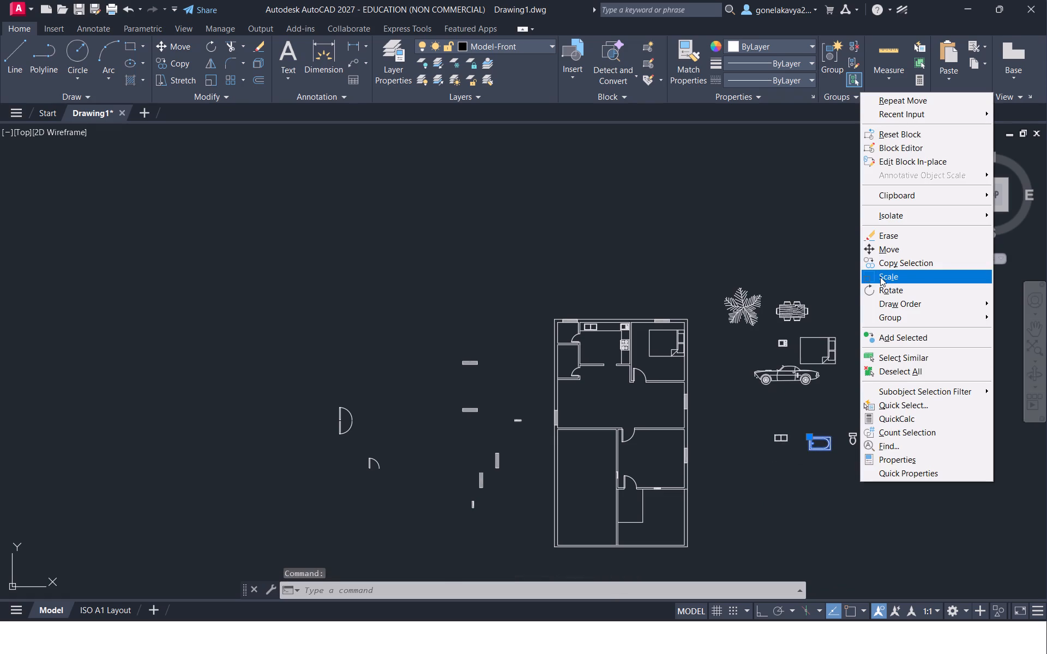
pyautogui.click(891, 294)
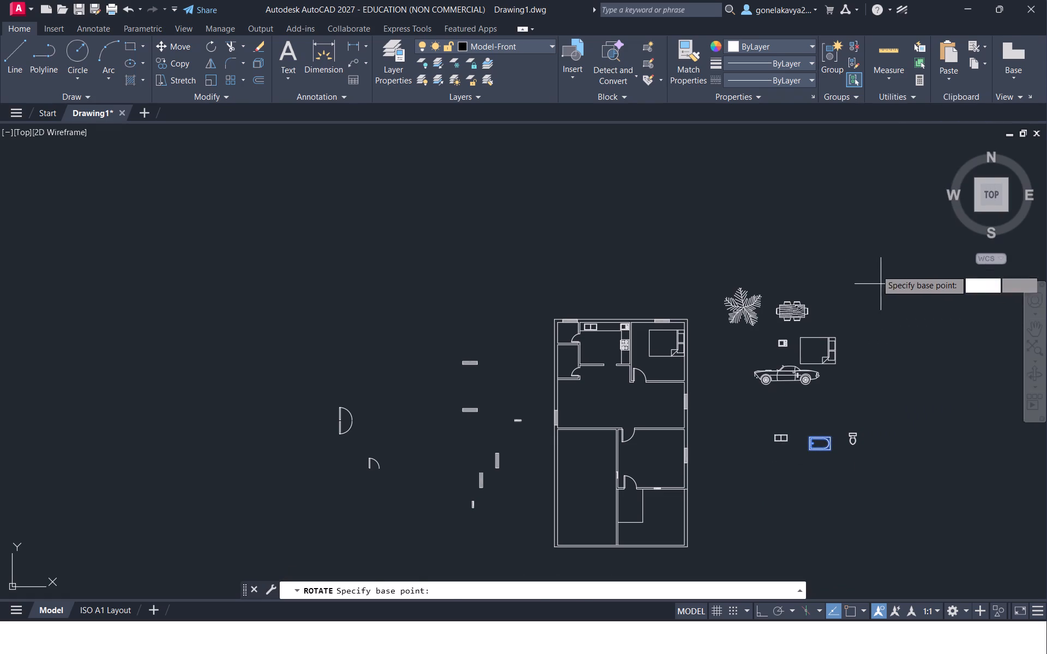
pyautogui.moveTo(874, 259); pyautogui.dragTo(872, 252)
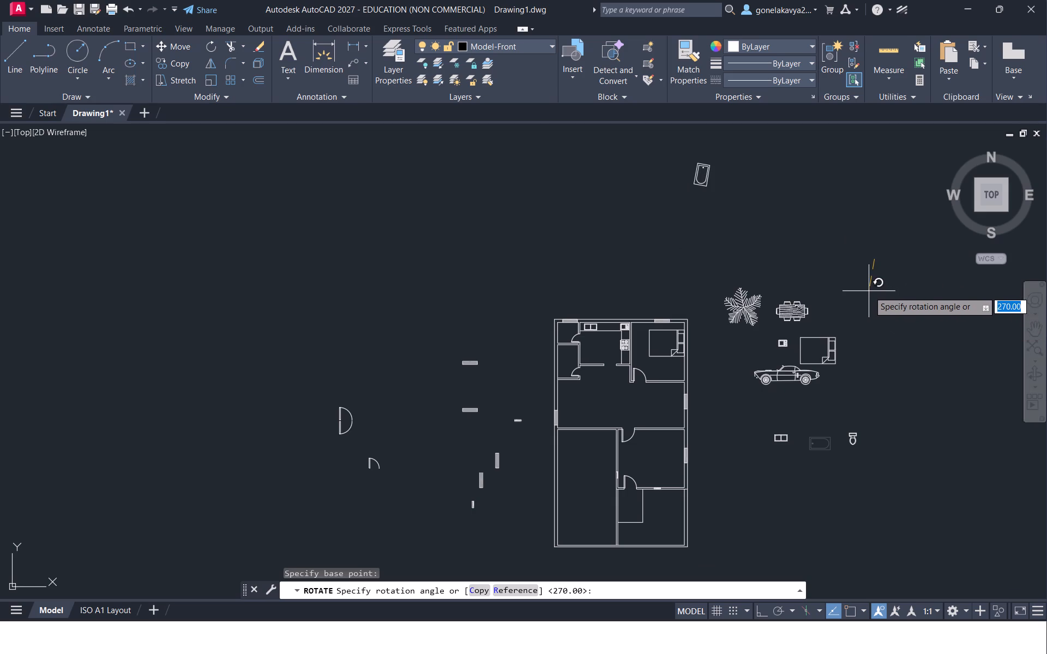
pyautogui.click(757, 616)
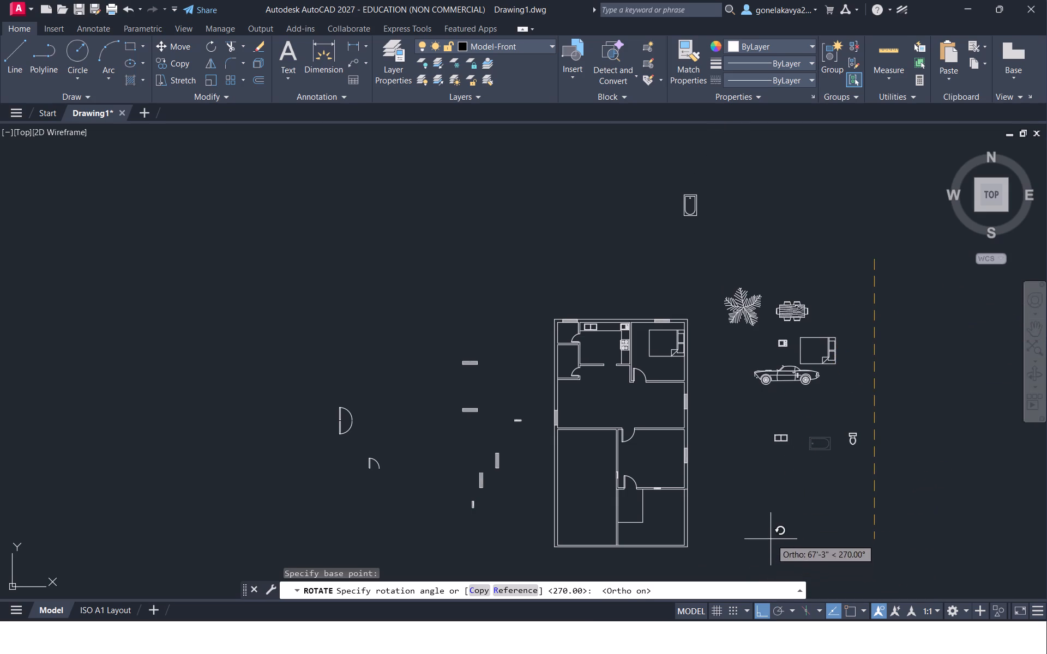
pyautogui.click(771, 539)
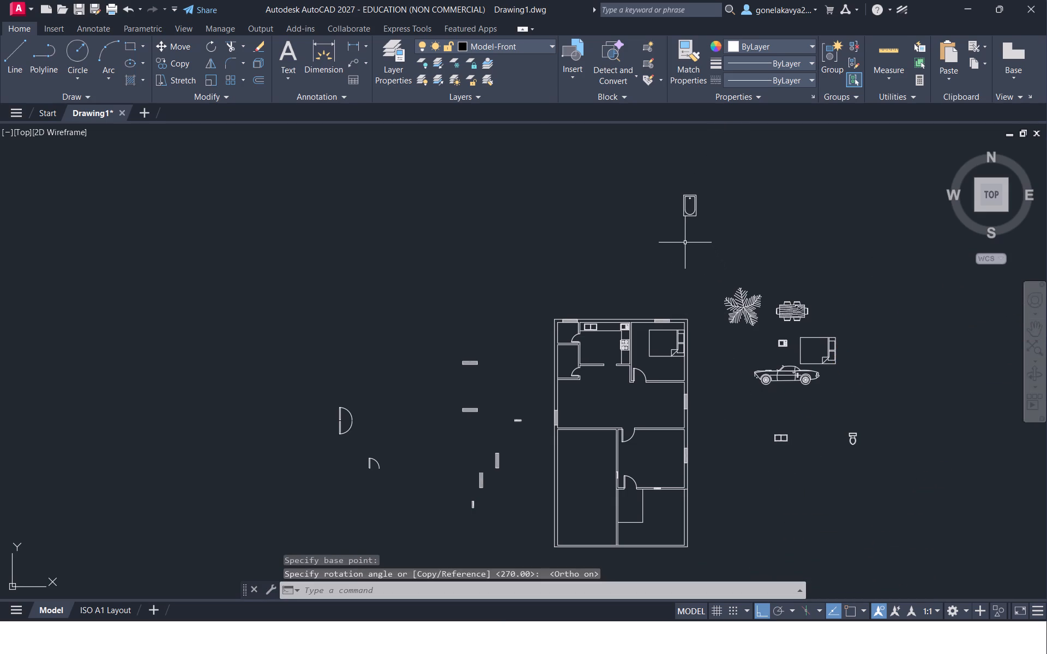
# Copy the rotated bathtub into the upper-left corner of the lower small room left of the kitchen, with Ortho mode off.
pyautogui.click(687, 207)
pyautogui.rightClick(687, 207)
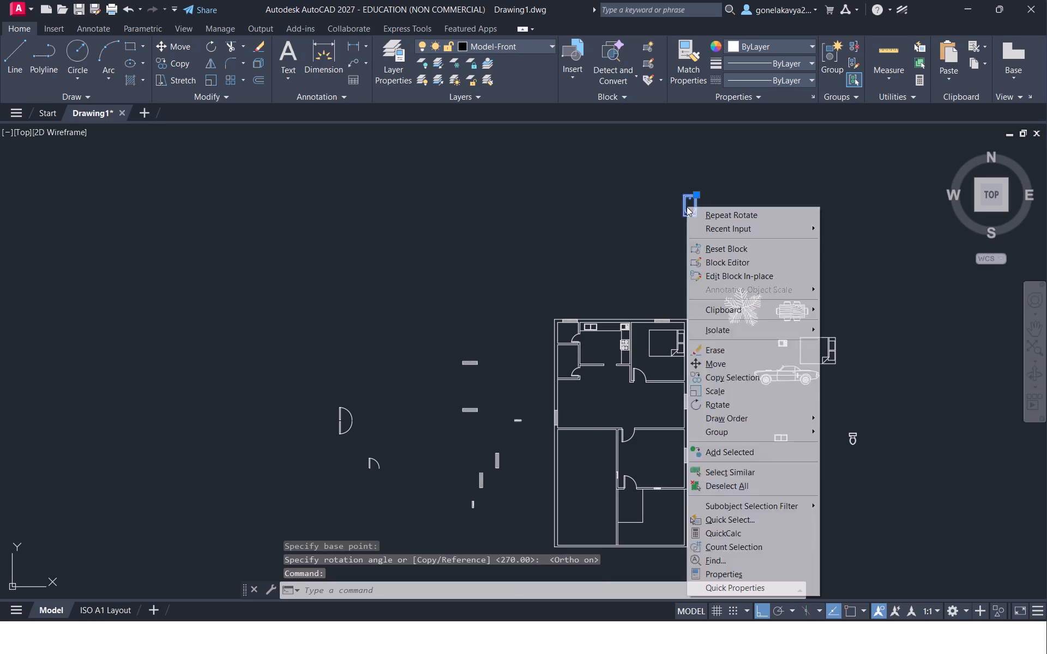
pyautogui.click(774, 373)
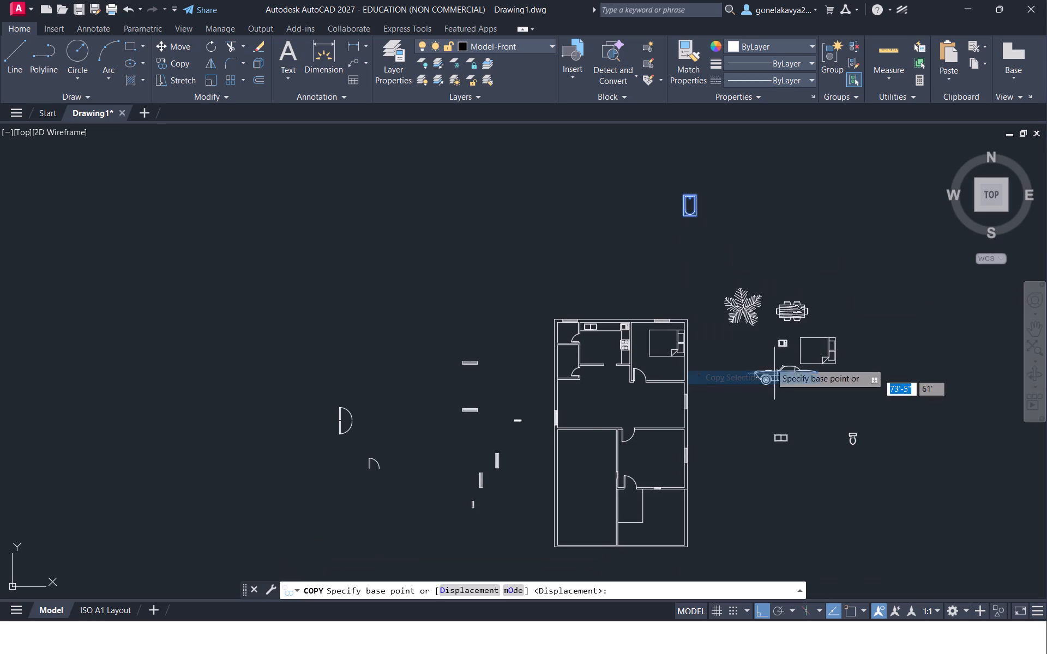
pyautogui.click(696, 216)
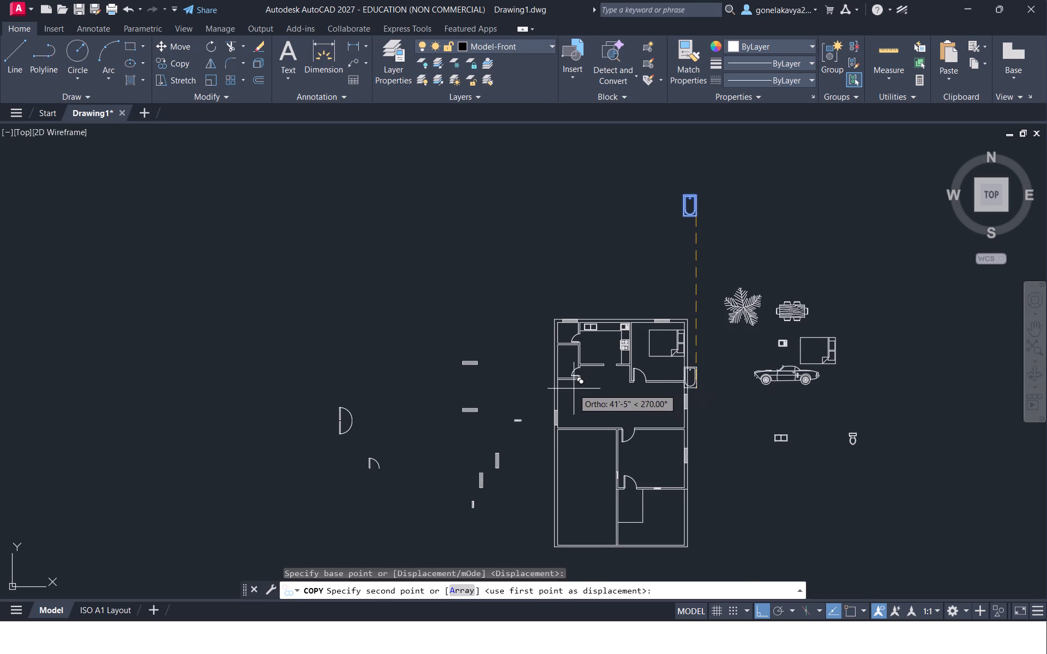
pyautogui.keyDown('ctrl'); pyautogui.scroll(2, 575, 389); pyautogui.keyUp('ctrl')
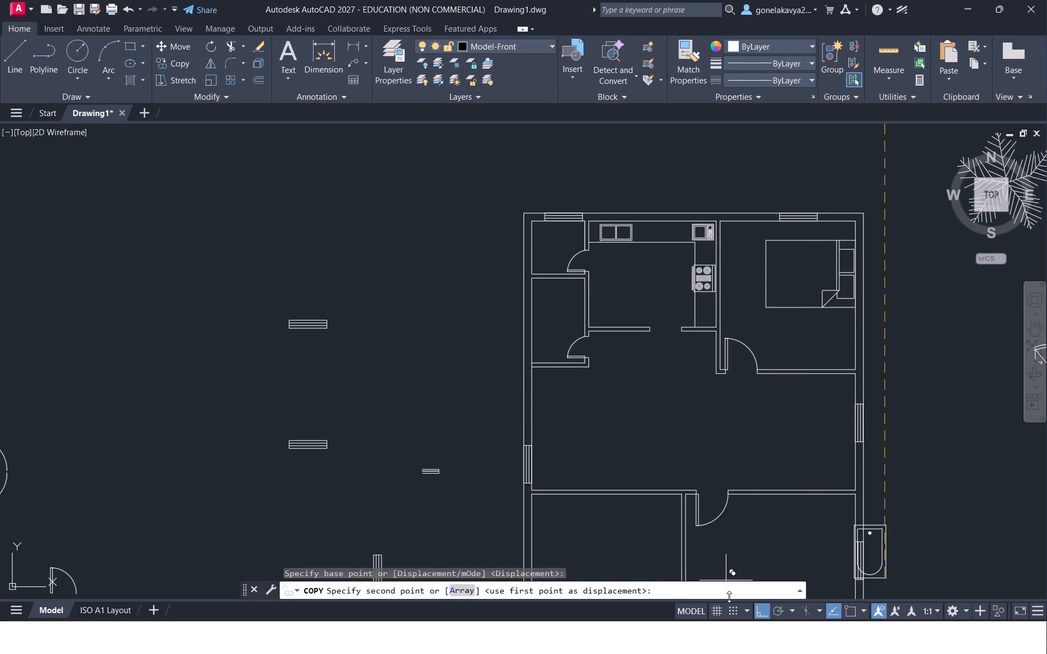
pyautogui.click(764, 608)
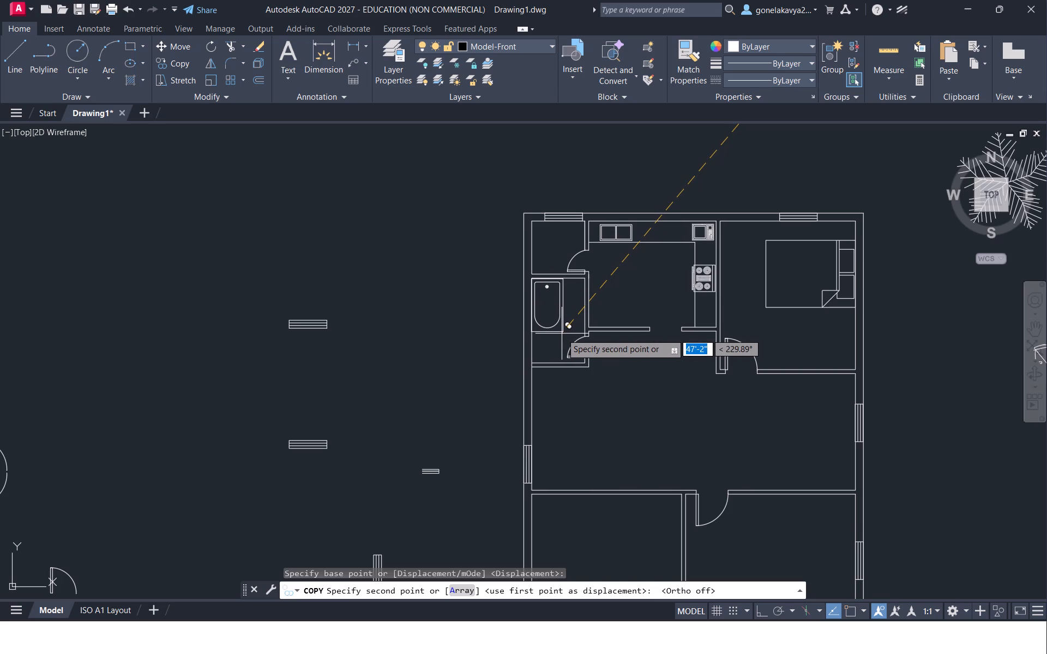
pyautogui.click(561, 334)
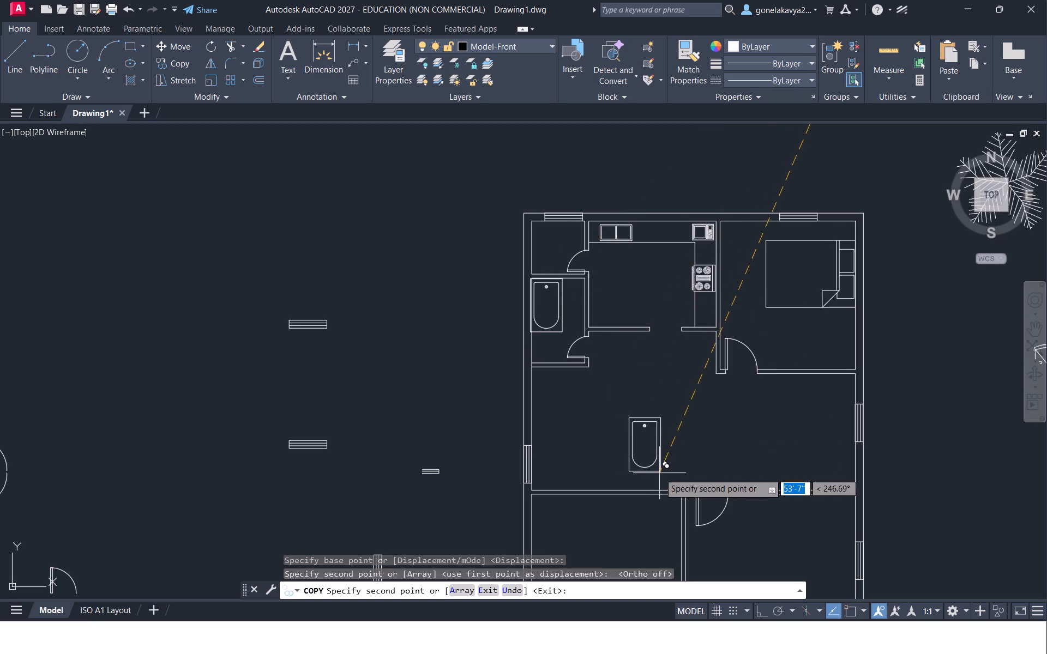
pyautogui.press('Escape')
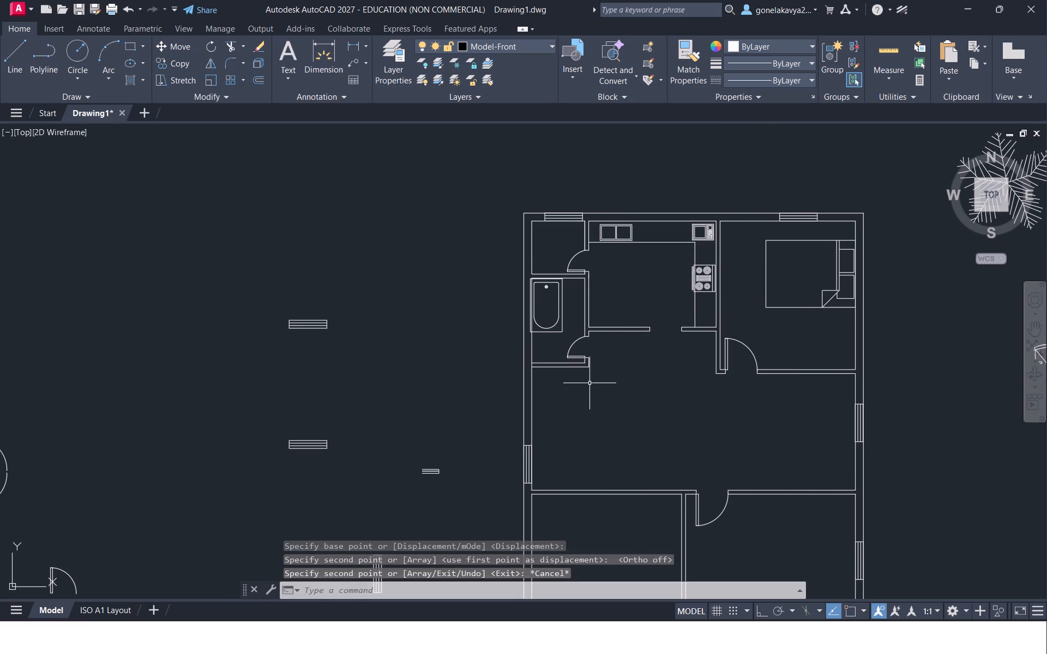
# Scale the copied bathtub down to about half its size from its lower-right corner.
pyautogui.keyDown('ctrl'); pyautogui.scroll(3, 556, 328); pyautogui.keyUp('ctrl')
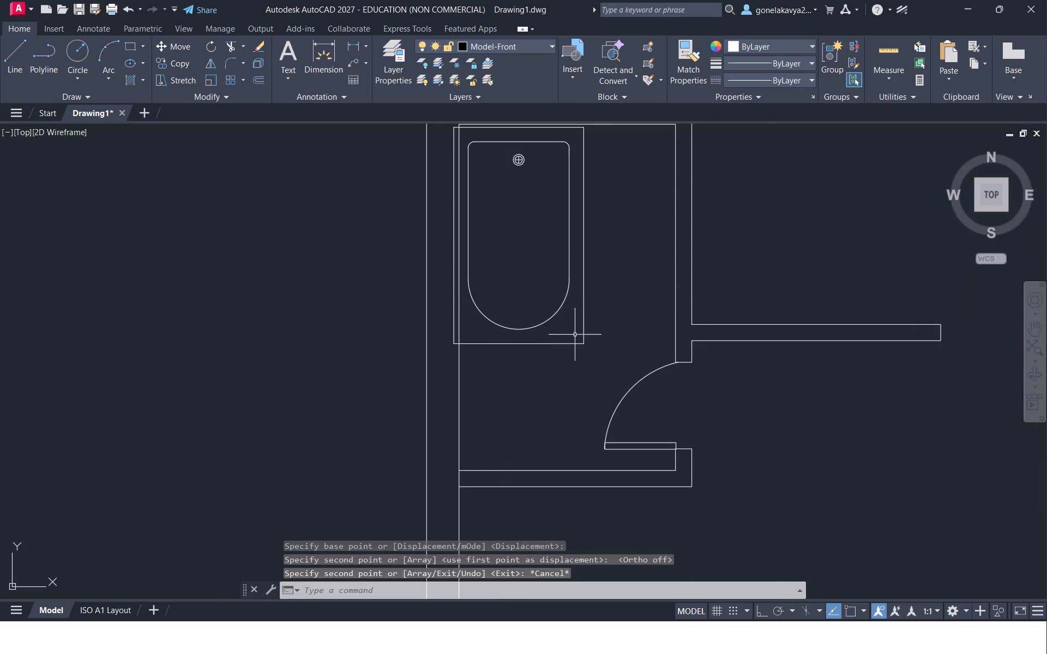
pyautogui.click(579, 342)
pyautogui.rightClick(579, 342)
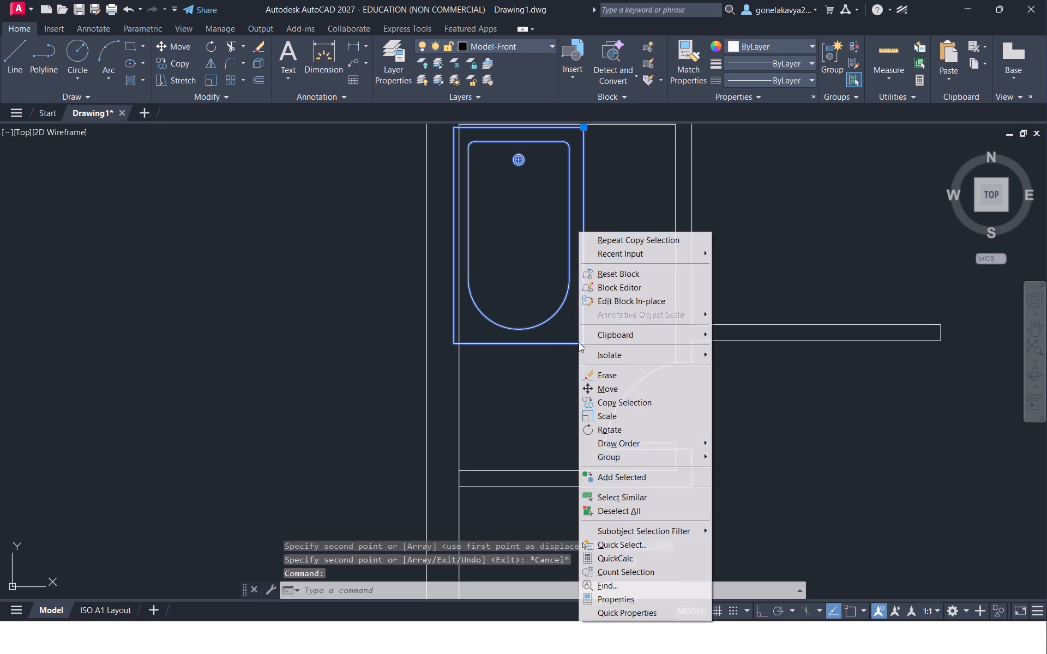
pyautogui.click(663, 414)
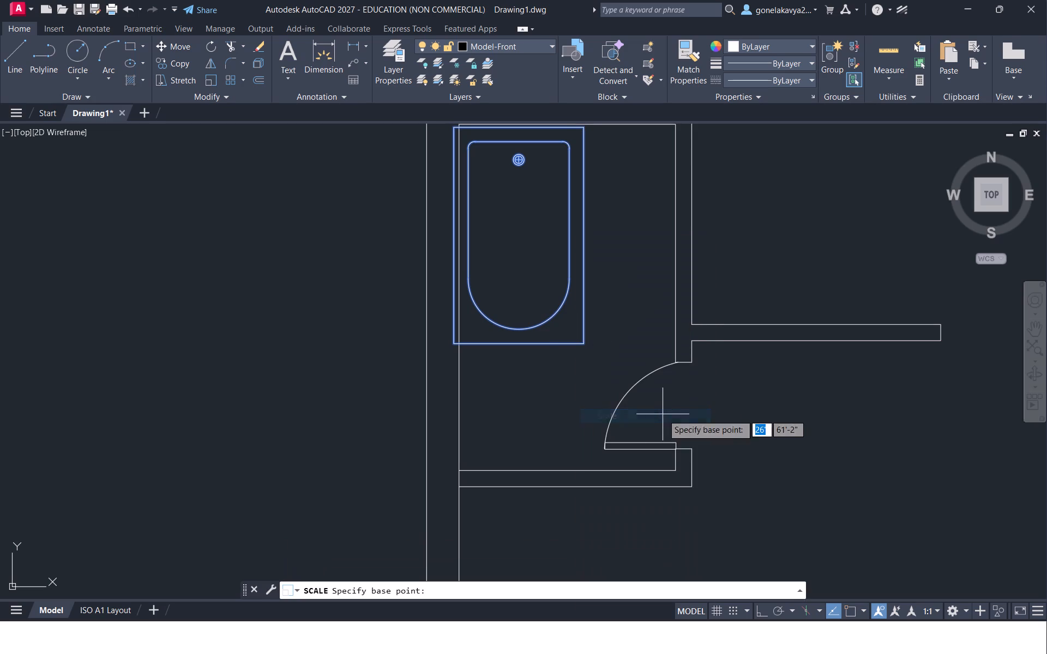
pyautogui.click(583, 338)
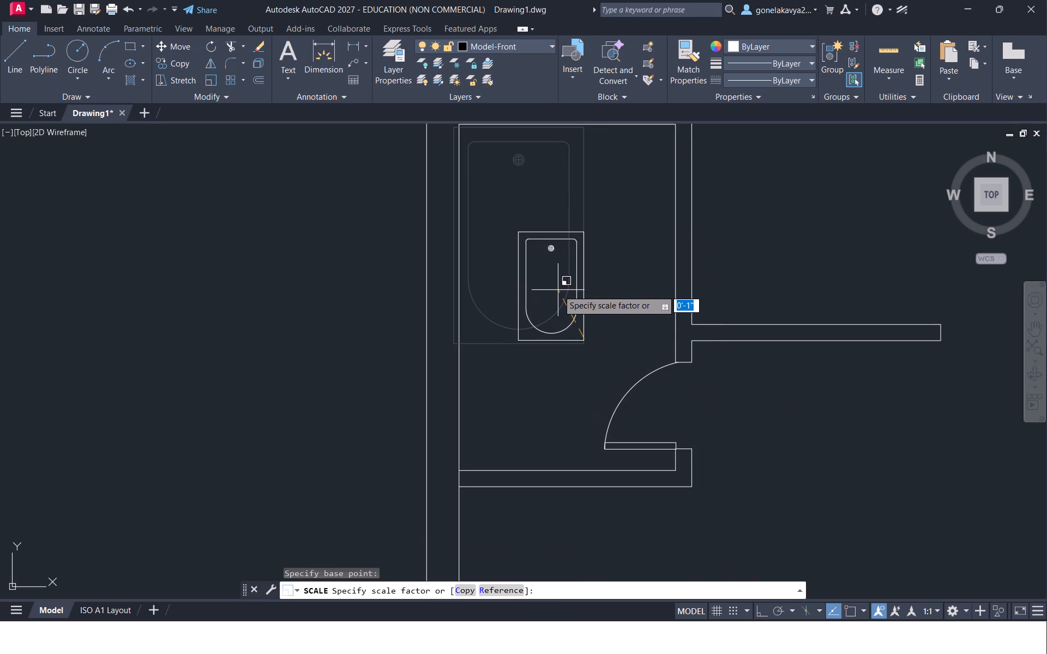
pyautogui.click(558, 290)
# Move the reduced bathtub into the upper-left corner of the small bathroom, against the outer wall.
pyautogui.click(576, 316)
pyautogui.click(576, 316)
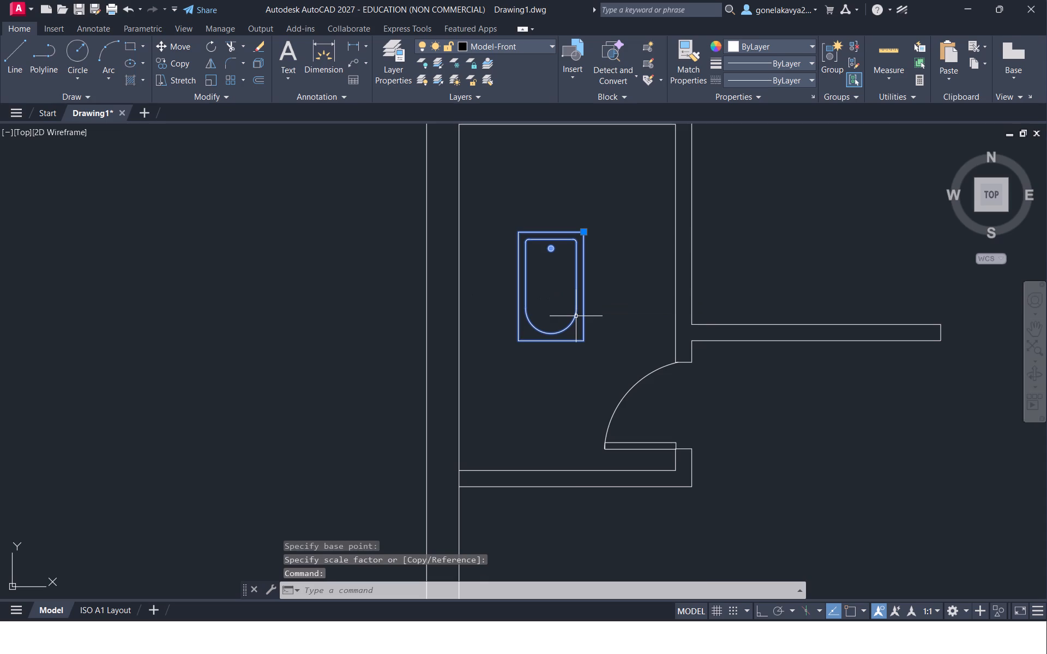
pyautogui.rightClick(576, 316)
pyautogui.click(631, 387)
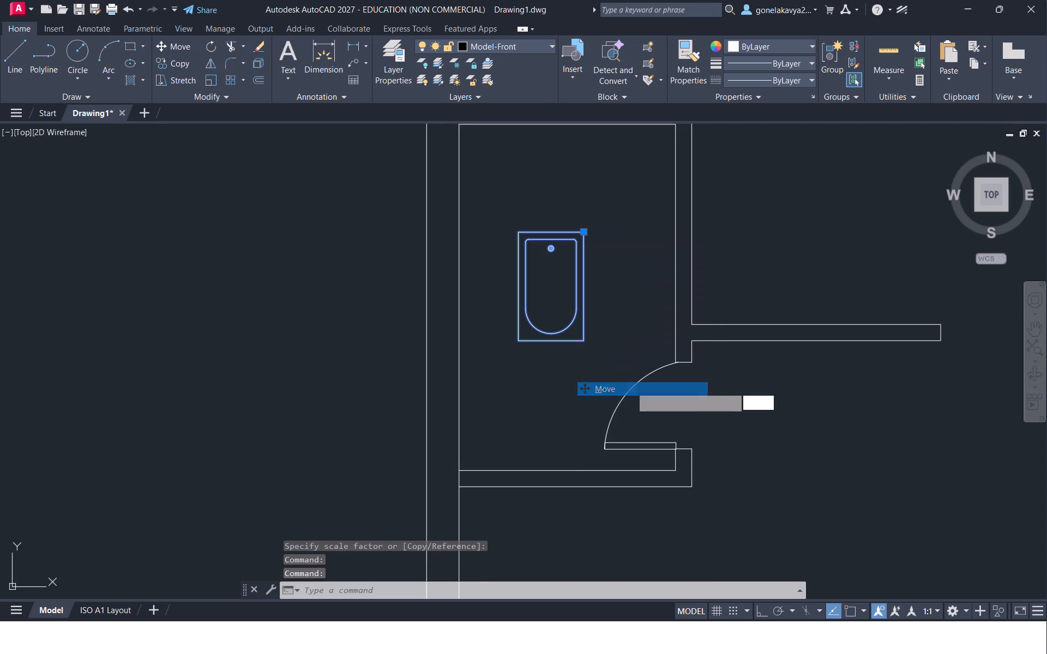
pyautogui.moveTo(571, 295); pyautogui.dragTo(576, 306)
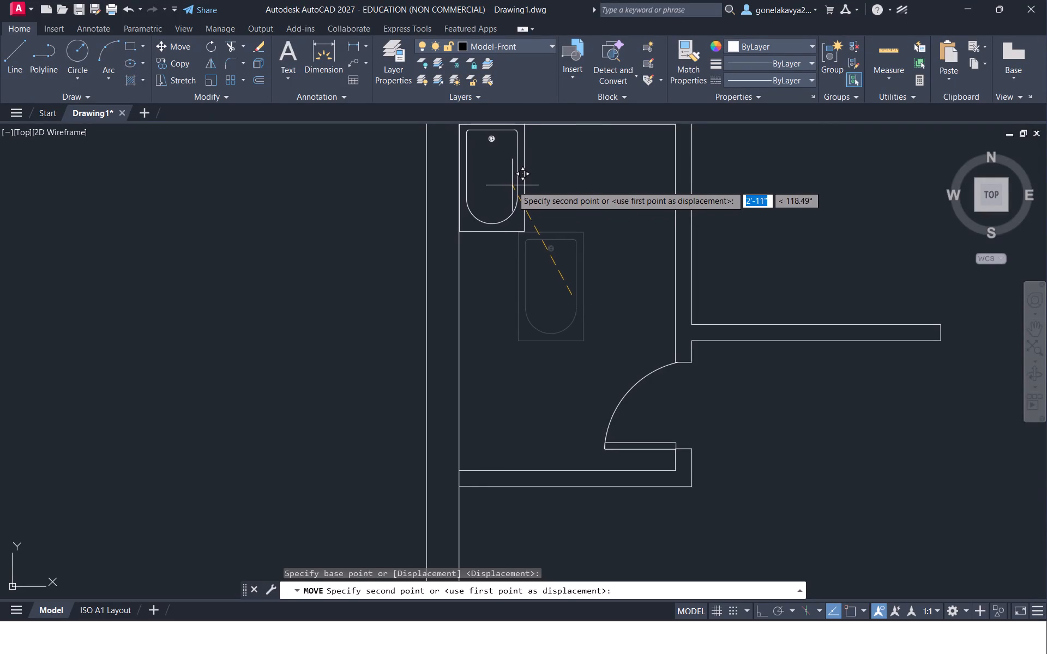
pyautogui.click(512, 185)
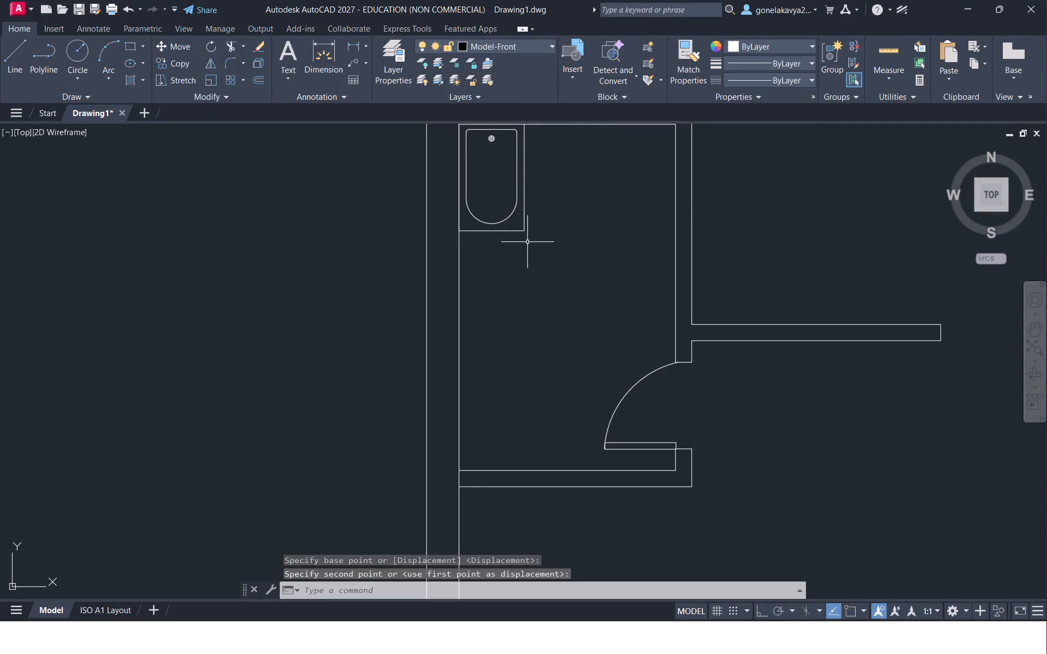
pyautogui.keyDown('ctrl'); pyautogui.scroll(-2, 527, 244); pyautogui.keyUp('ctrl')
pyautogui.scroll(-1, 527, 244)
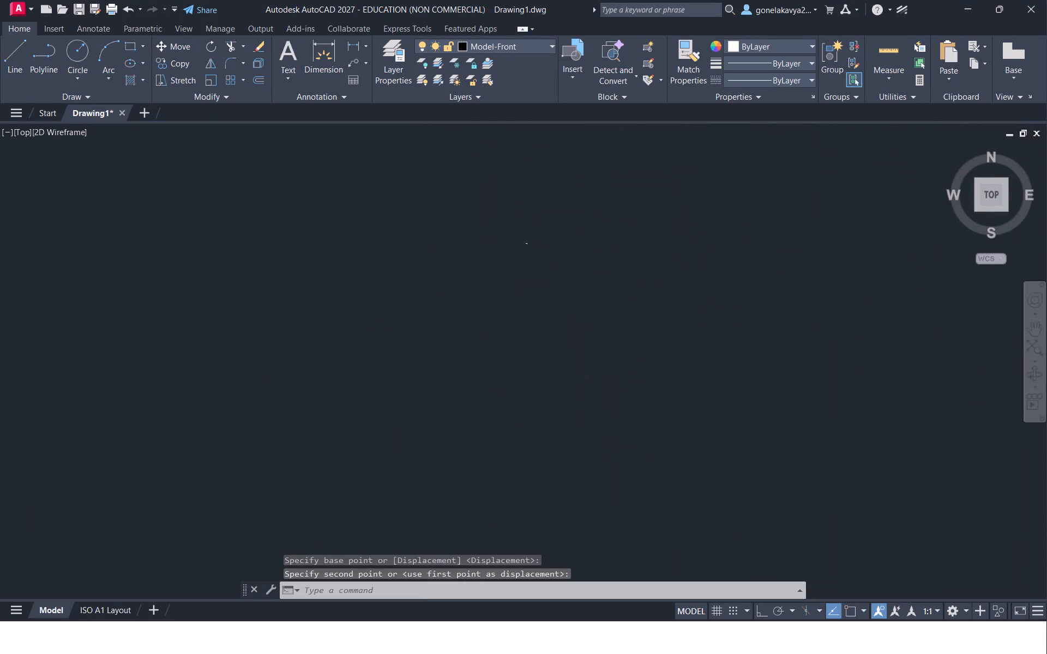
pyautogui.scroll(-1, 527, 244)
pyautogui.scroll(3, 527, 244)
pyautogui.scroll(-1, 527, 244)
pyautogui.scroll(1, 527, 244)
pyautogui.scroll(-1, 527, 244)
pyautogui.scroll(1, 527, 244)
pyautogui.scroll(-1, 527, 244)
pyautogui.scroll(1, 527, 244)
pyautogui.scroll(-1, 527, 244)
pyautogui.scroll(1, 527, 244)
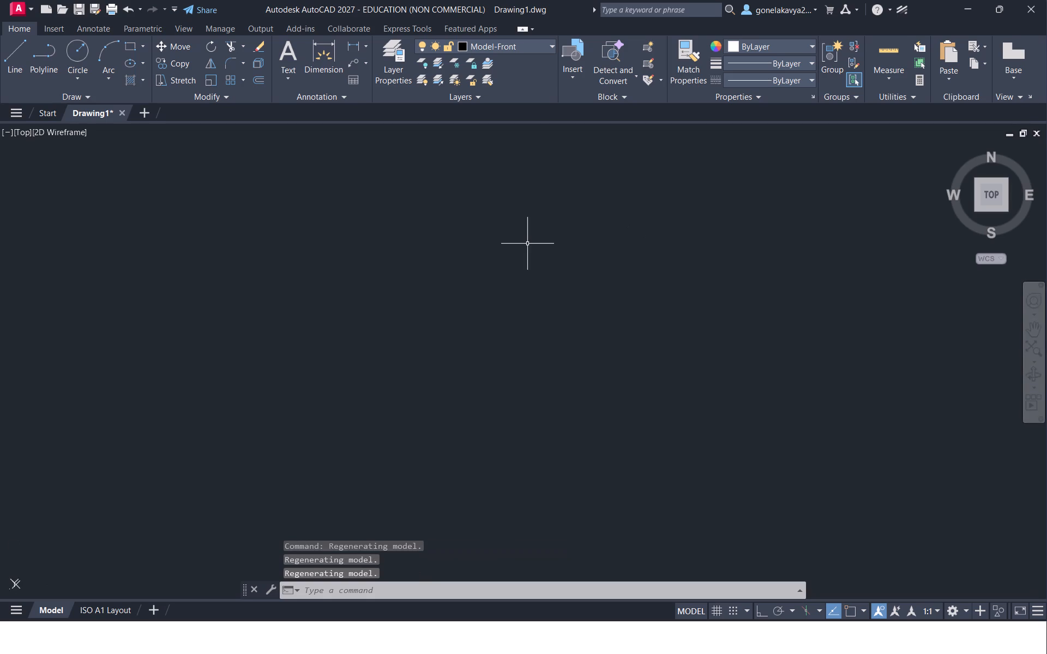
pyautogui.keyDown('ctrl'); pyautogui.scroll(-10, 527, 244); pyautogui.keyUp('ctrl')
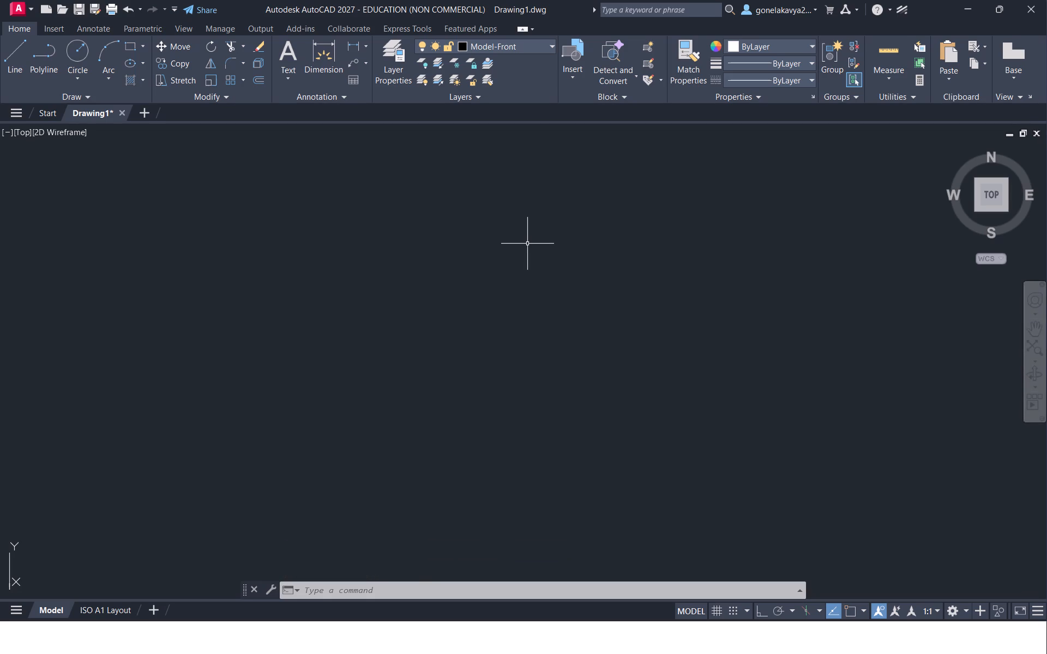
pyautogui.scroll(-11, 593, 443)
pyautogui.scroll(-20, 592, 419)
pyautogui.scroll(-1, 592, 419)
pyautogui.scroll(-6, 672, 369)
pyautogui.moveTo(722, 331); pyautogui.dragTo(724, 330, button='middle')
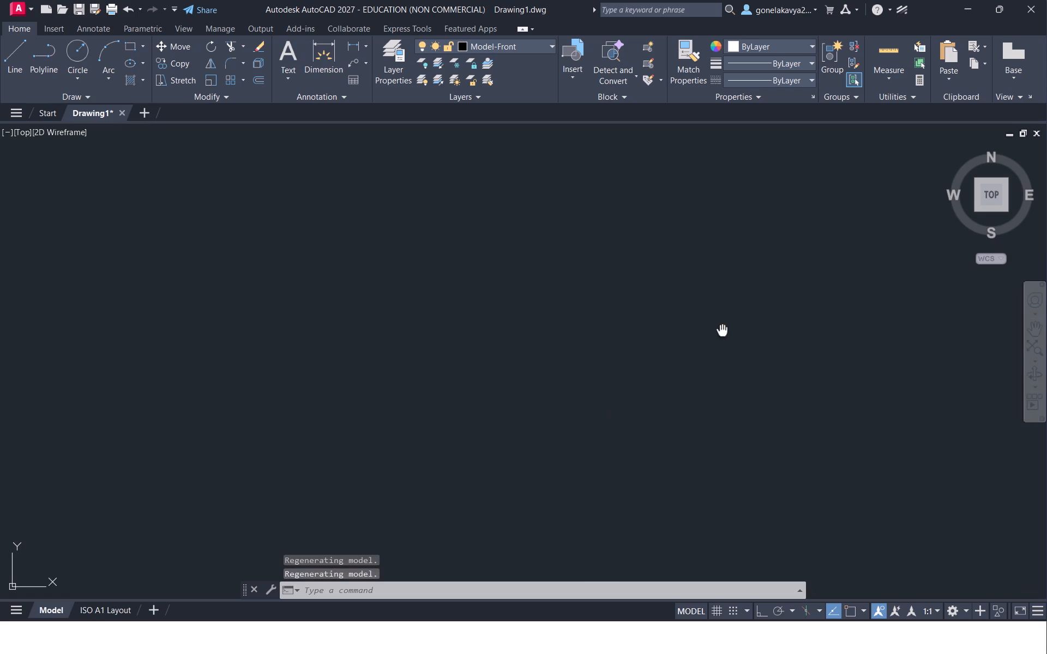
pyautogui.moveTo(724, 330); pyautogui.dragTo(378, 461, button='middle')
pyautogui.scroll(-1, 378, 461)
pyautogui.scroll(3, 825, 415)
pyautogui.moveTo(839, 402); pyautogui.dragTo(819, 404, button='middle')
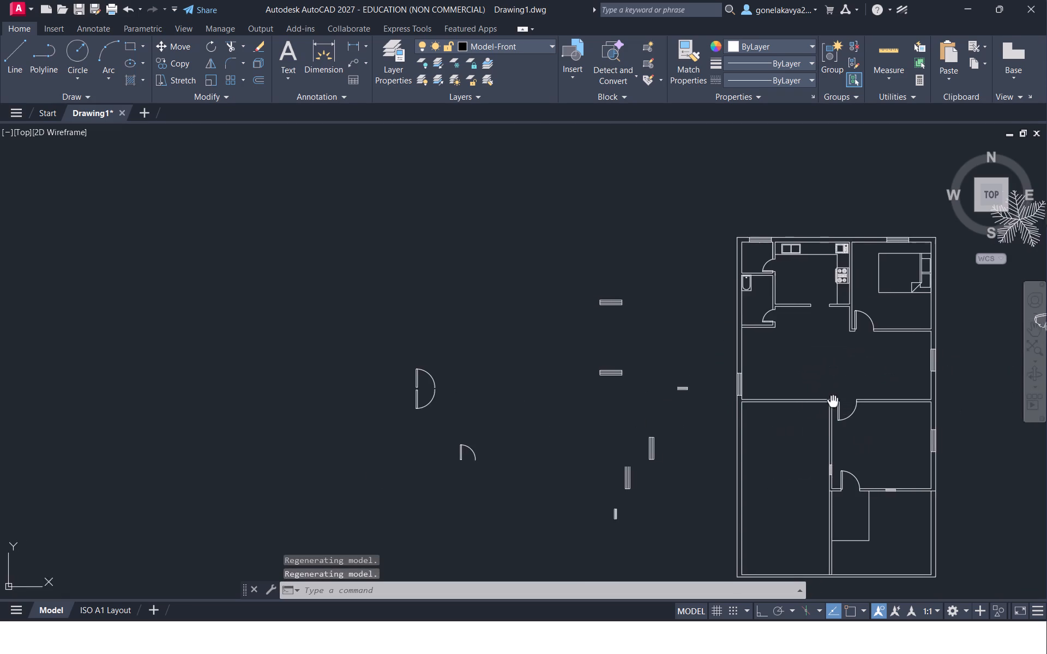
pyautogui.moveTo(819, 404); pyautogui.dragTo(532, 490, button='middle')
# Move the bathtub about 2 inches, mostly downward, so it sits just inside the bathroom's upper-left wall corner.
pyautogui.scroll(4, 466, 405)
pyautogui.scroll(1, 417, 343)
pyautogui.moveTo(417, 343); pyautogui.dragTo(591, 652, button='middle')
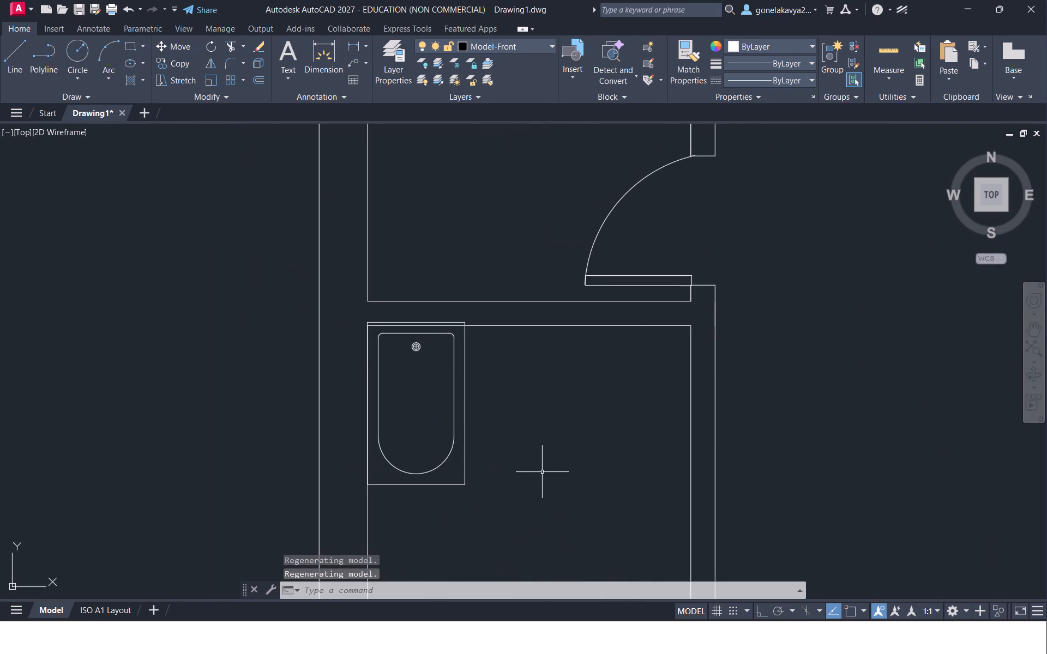
pyautogui.click(458, 470)
pyautogui.click(462, 477)
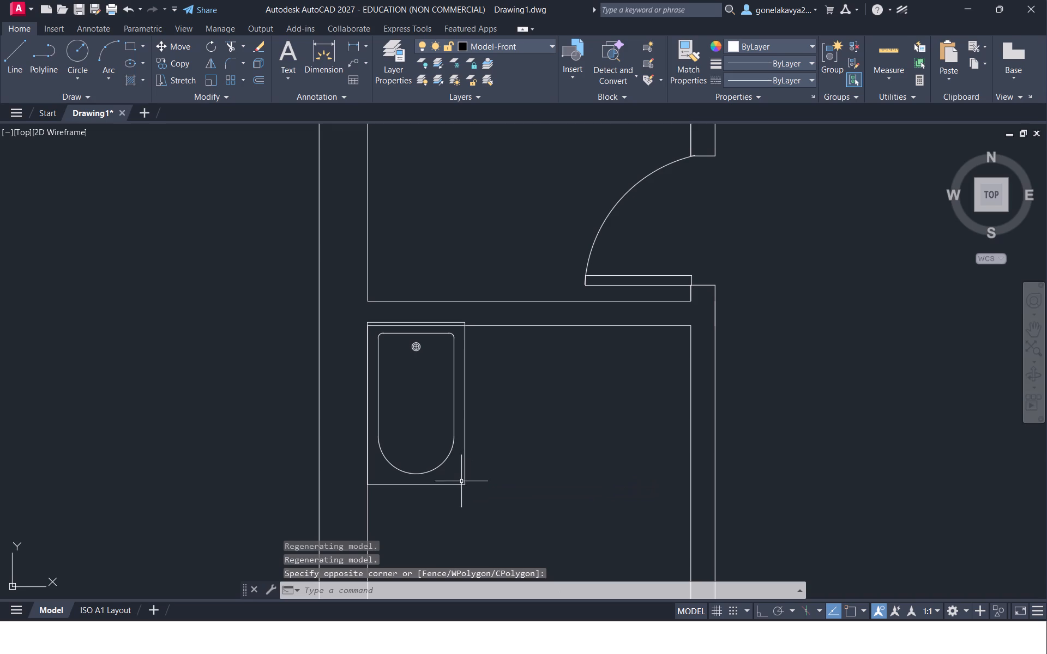
pyautogui.click(461, 482)
pyautogui.click(461, 485)
pyautogui.rightClick(464, 486)
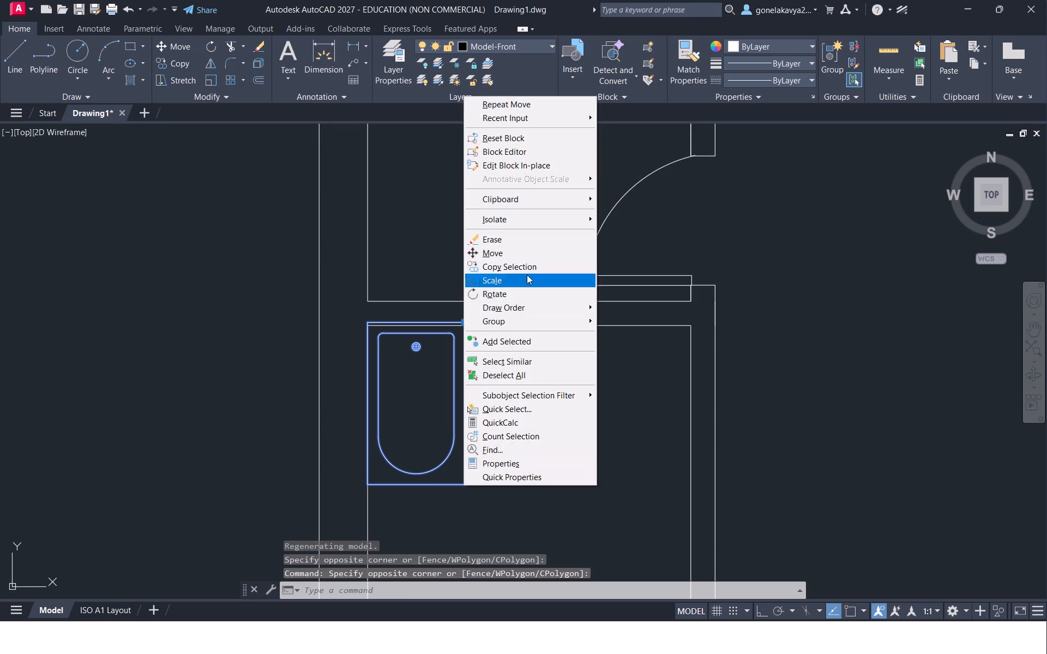
pyautogui.click(527, 252)
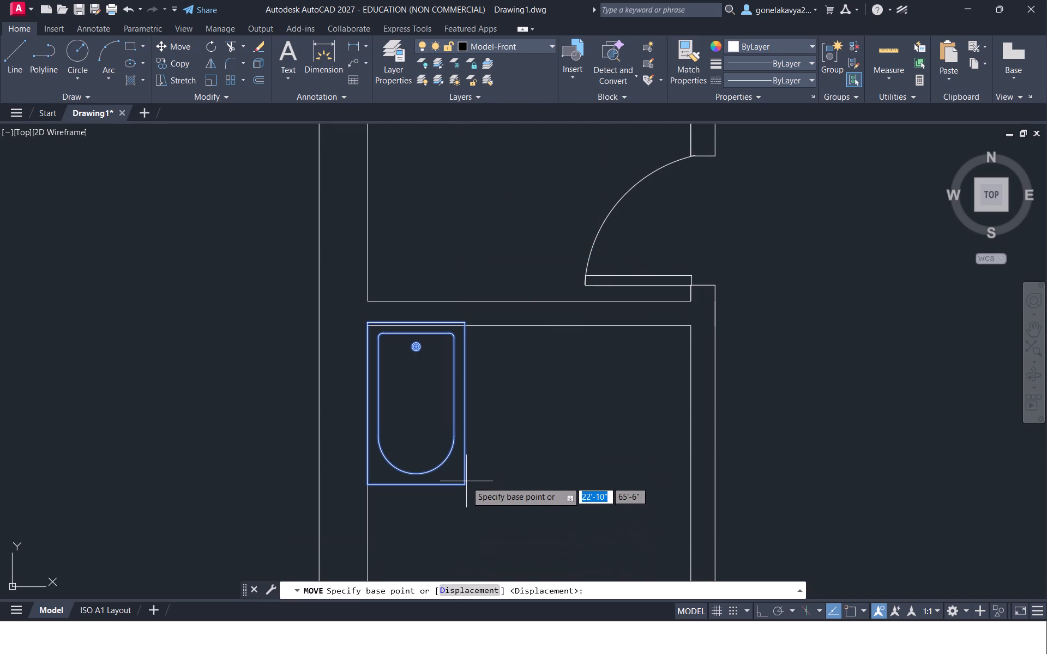
pyautogui.moveTo(456, 480); pyautogui.dragTo(458, 496)
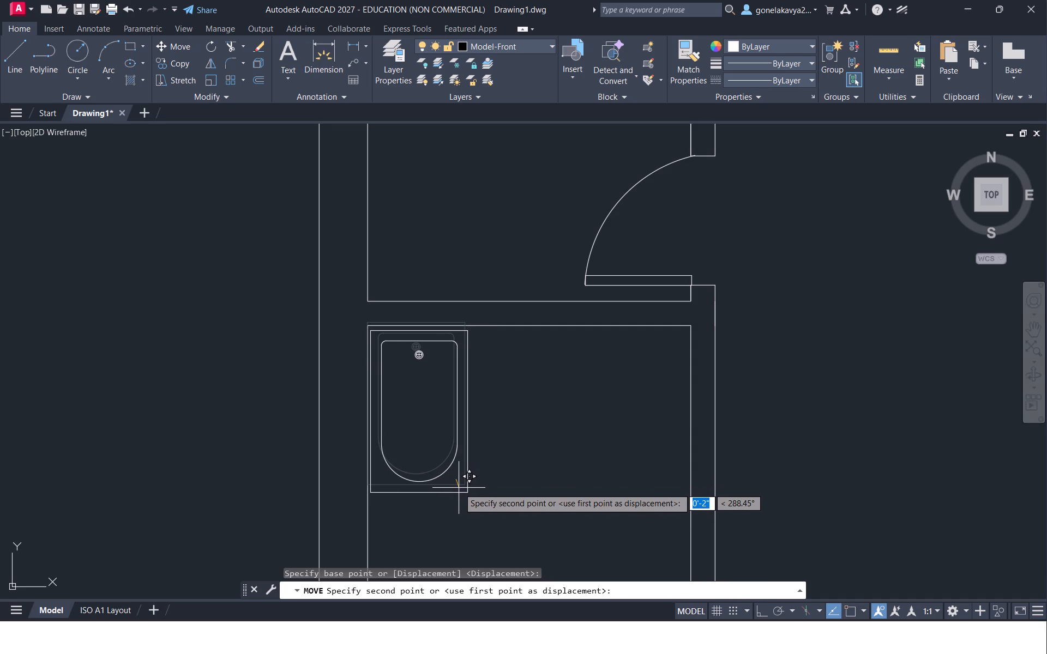
pyautogui.click(459, 488)
pyautogui.click(459, 488)
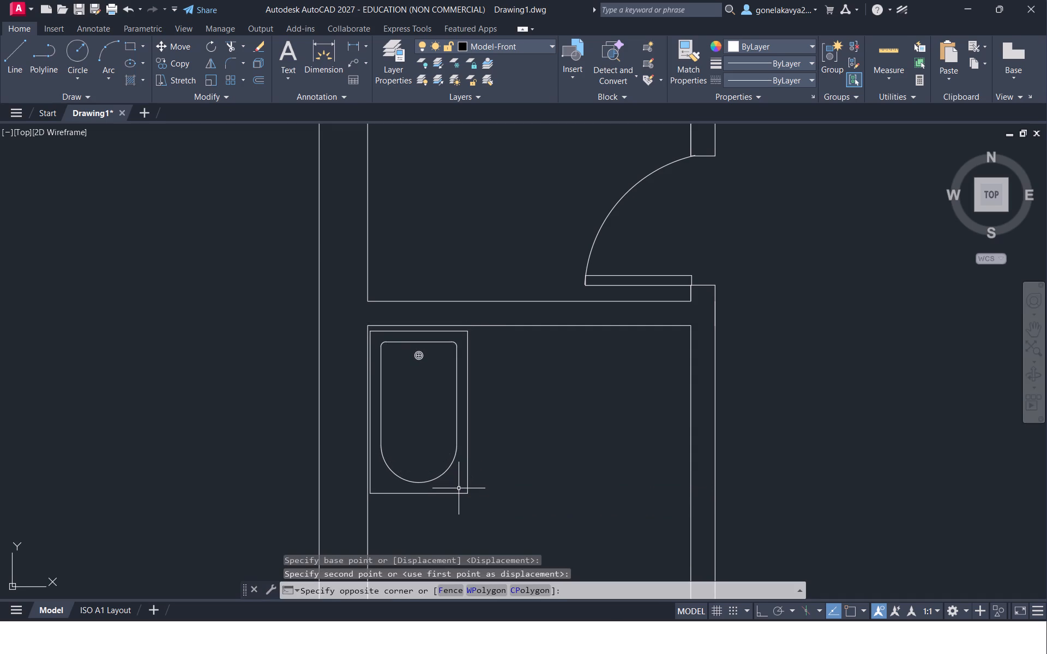
pyautogui.click(473, 488)
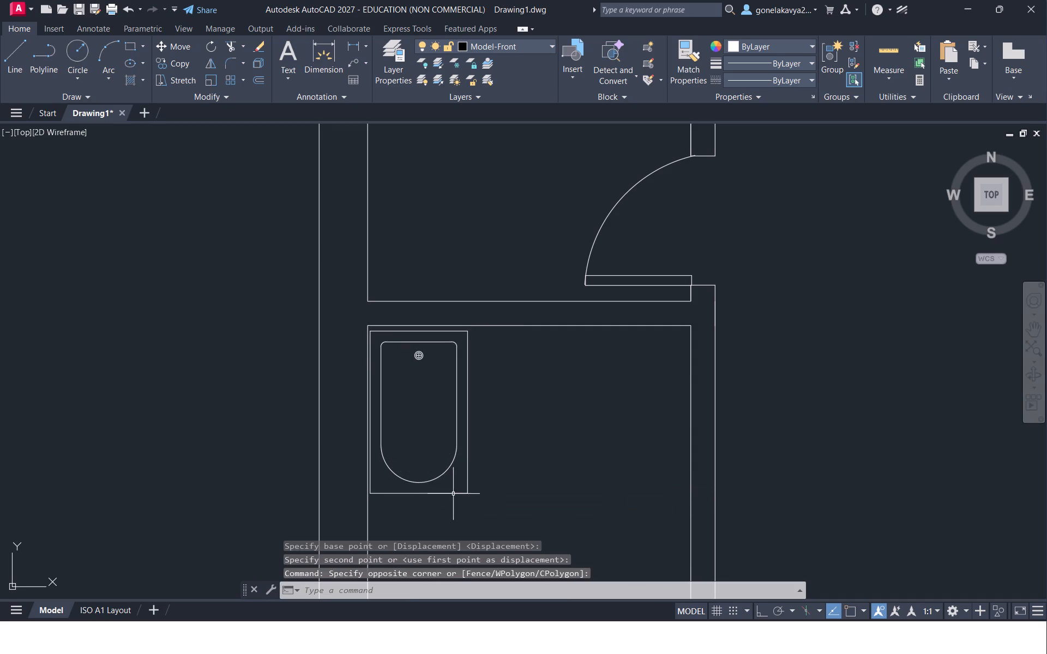
# Copy the lower bathroom's bathtub into the upper-left corner of the small bathroom above it.
pyautogui.click(456, 488)
pyautogui.moveTo(460, 487); pyautogui.dragTo(471, 471)
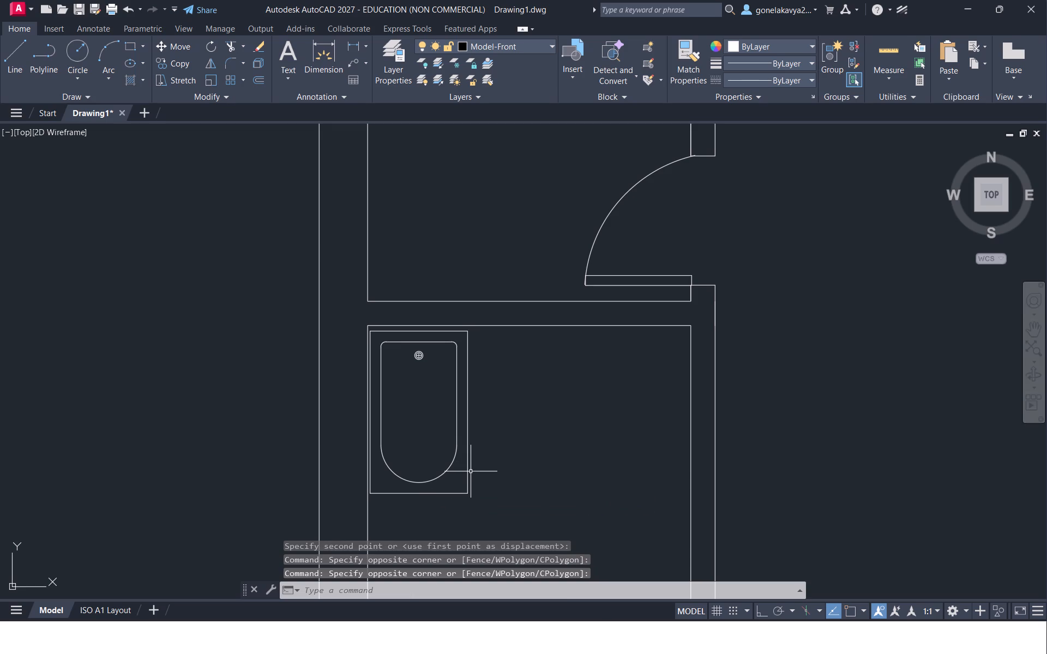
pyautogui.click(464, 440)
pyautogui.click(474, 439)
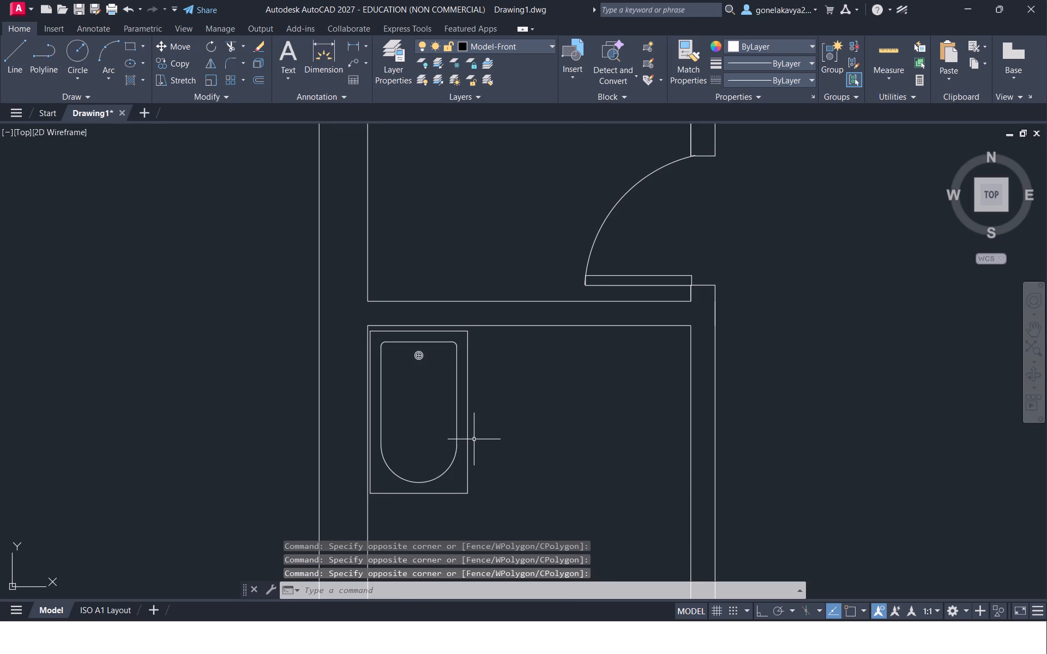
pyautogui.click(460, 439)
pyautogui.click(458, 437)
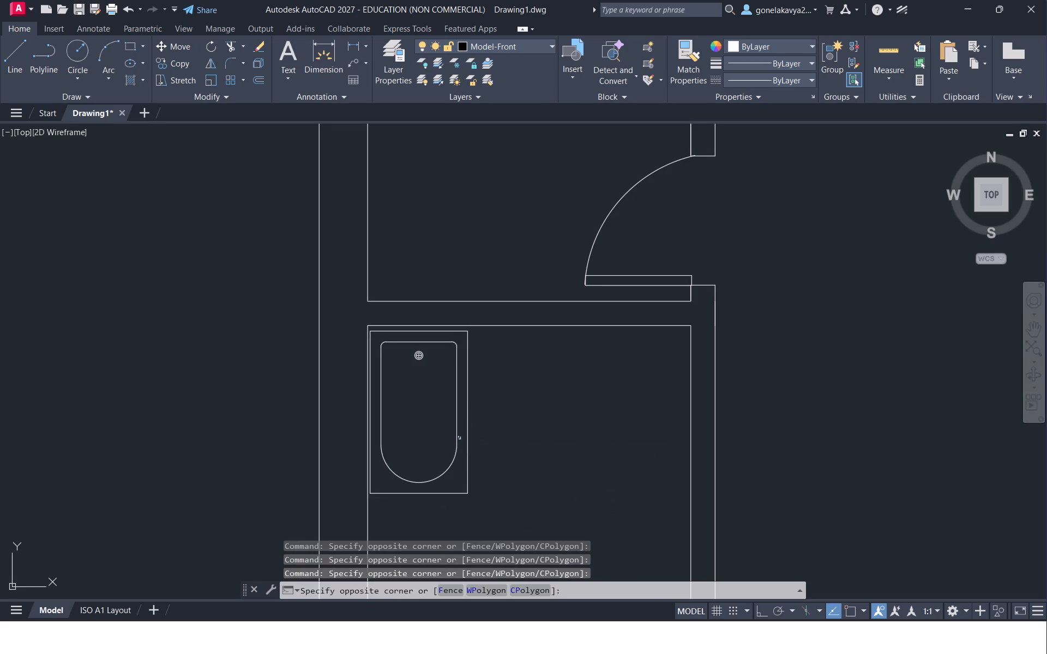
pyautogui.click(457, 437)
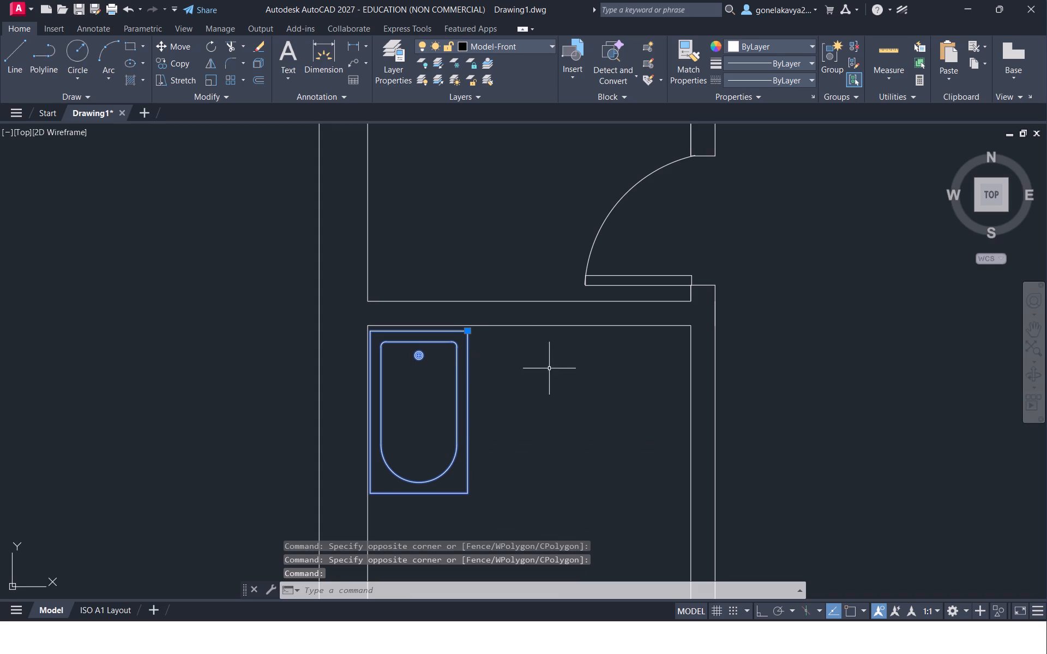
pyautogui.rightClick(479, 434)
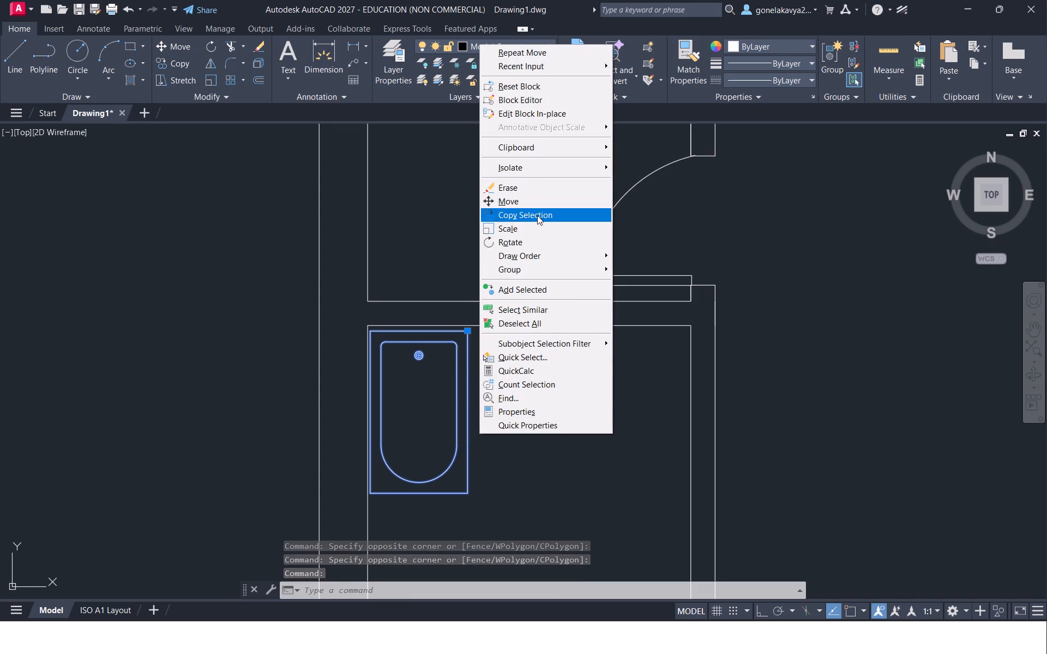
pyautogui.click(537, 219)
pyautogui.click(465, 497)
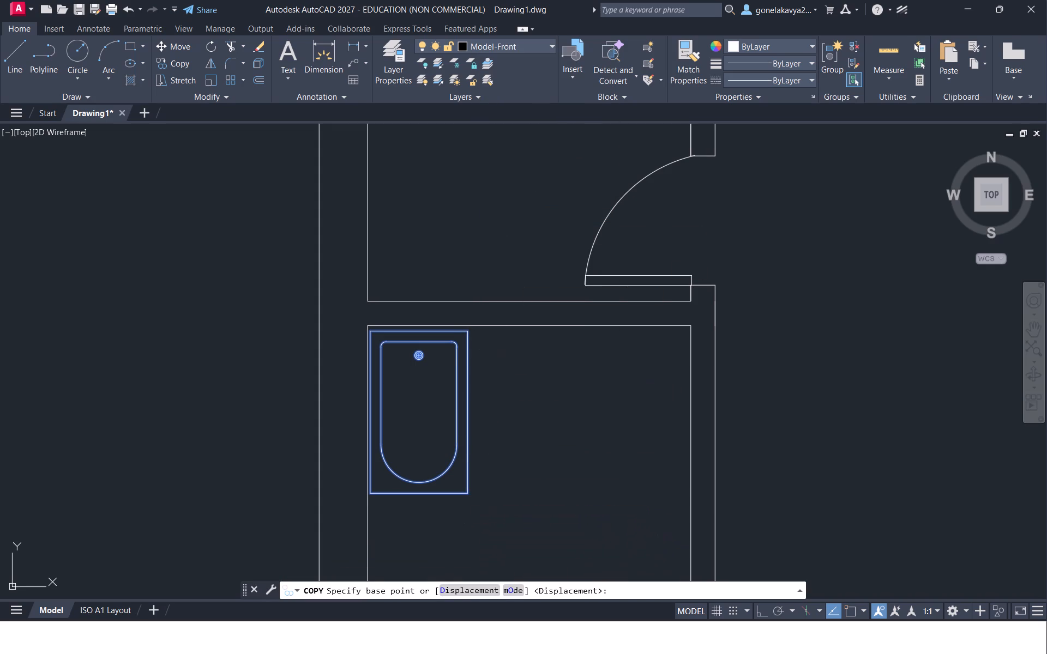
pyautogui.keyDown('ctrl'); pyautogui.scroll(-2, 465, 275); pyautogui.keyUp('ctrl')
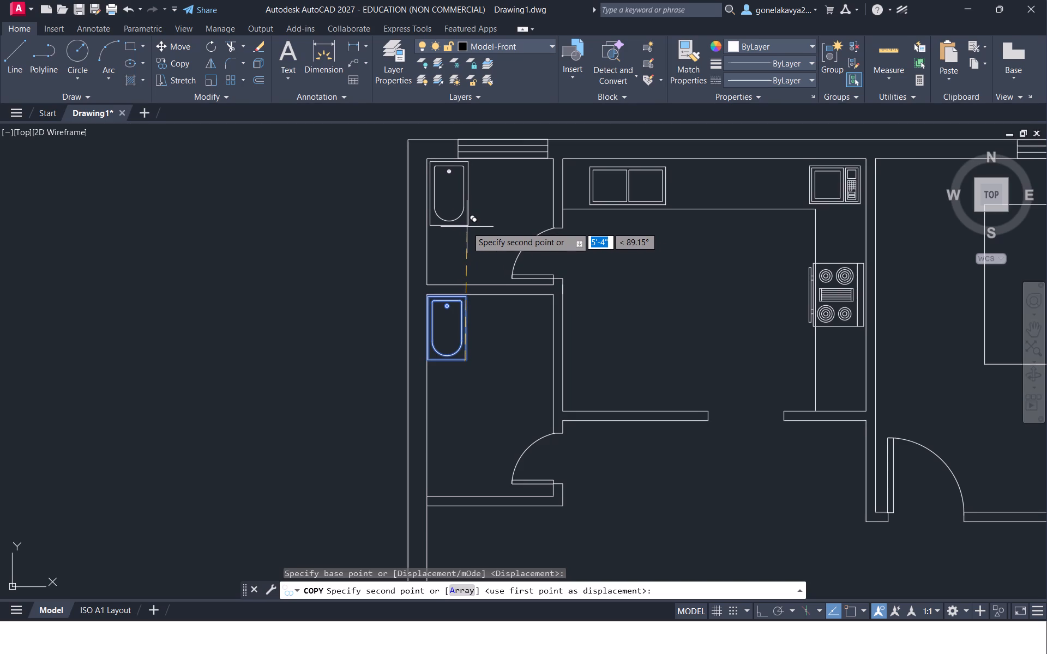
pyautogui.click(467, 227)
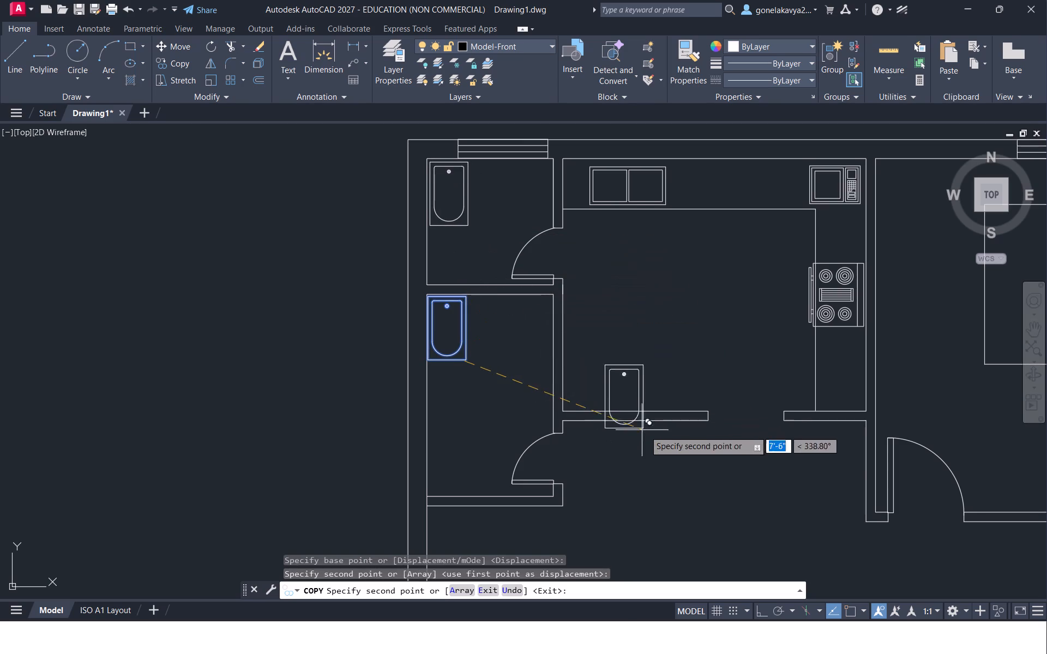
pyautogui.press('Escape')
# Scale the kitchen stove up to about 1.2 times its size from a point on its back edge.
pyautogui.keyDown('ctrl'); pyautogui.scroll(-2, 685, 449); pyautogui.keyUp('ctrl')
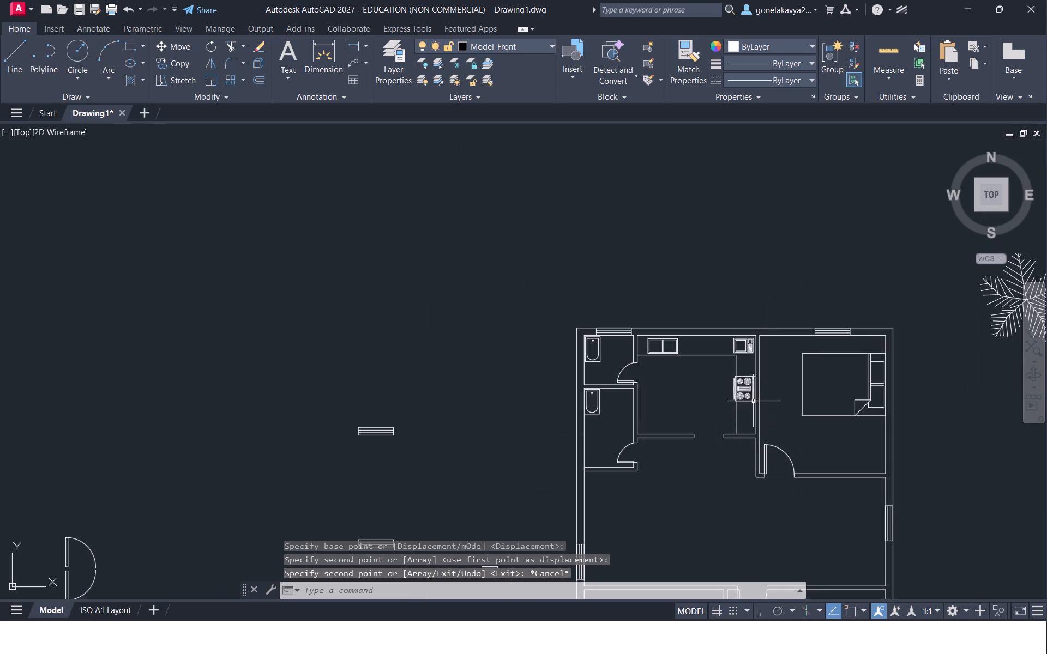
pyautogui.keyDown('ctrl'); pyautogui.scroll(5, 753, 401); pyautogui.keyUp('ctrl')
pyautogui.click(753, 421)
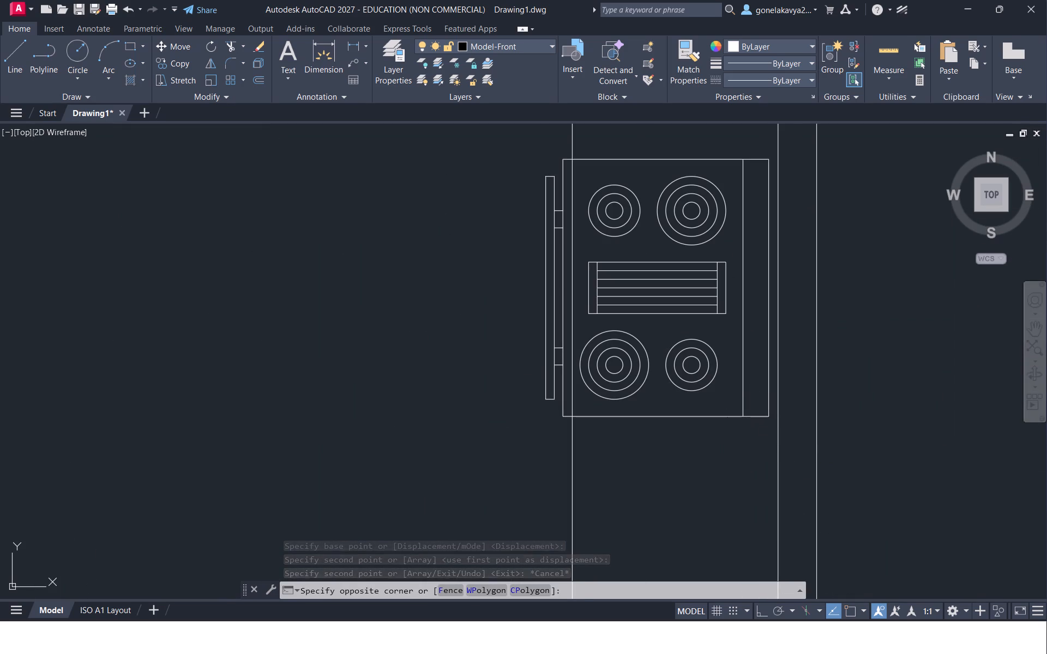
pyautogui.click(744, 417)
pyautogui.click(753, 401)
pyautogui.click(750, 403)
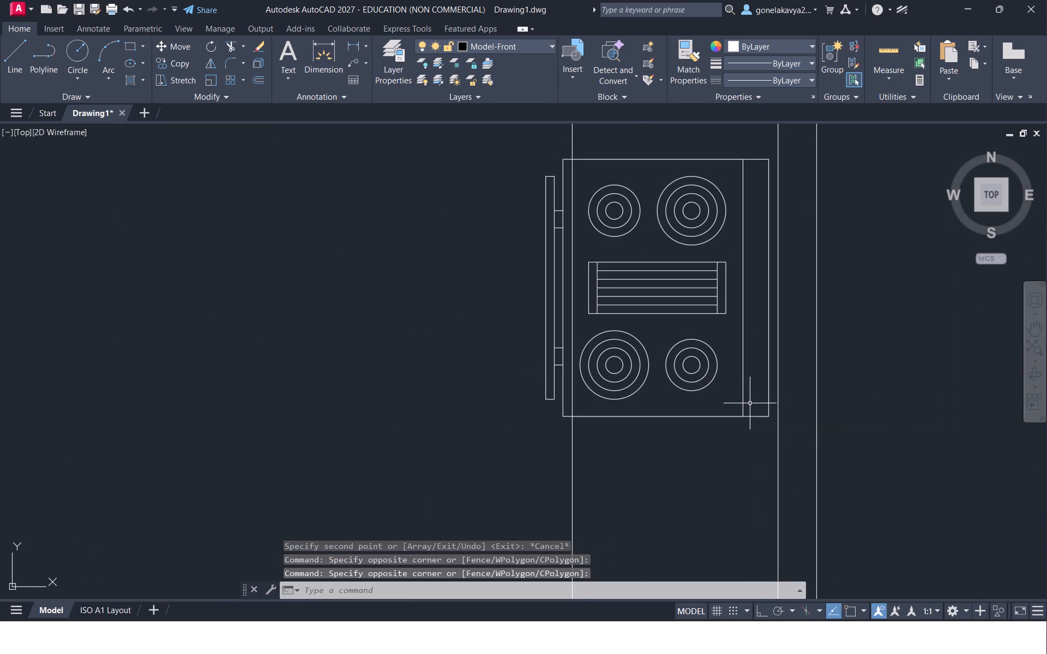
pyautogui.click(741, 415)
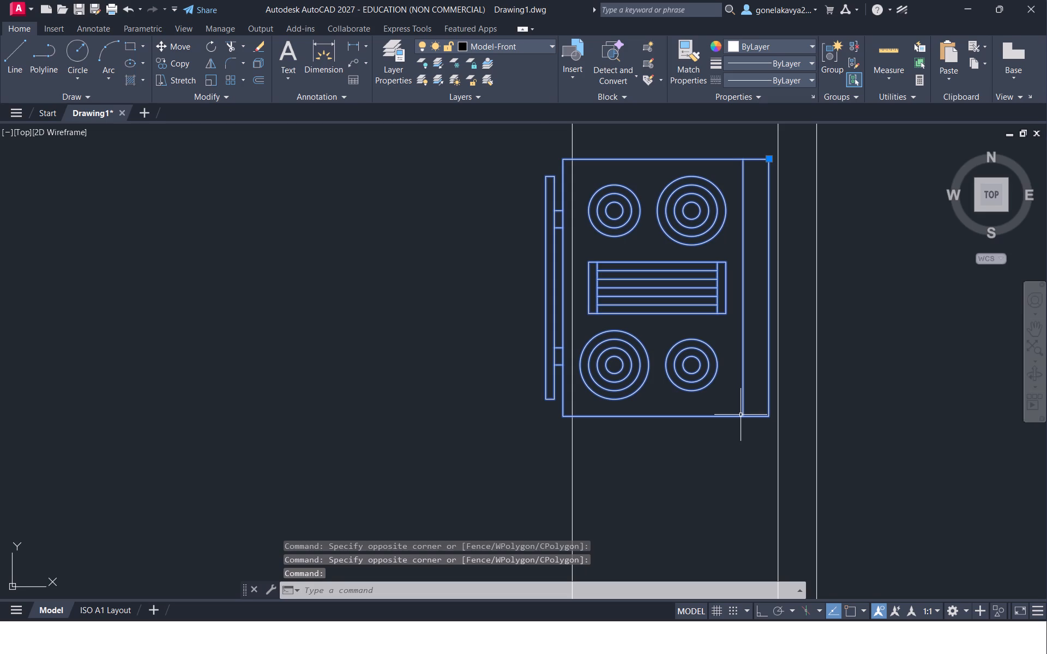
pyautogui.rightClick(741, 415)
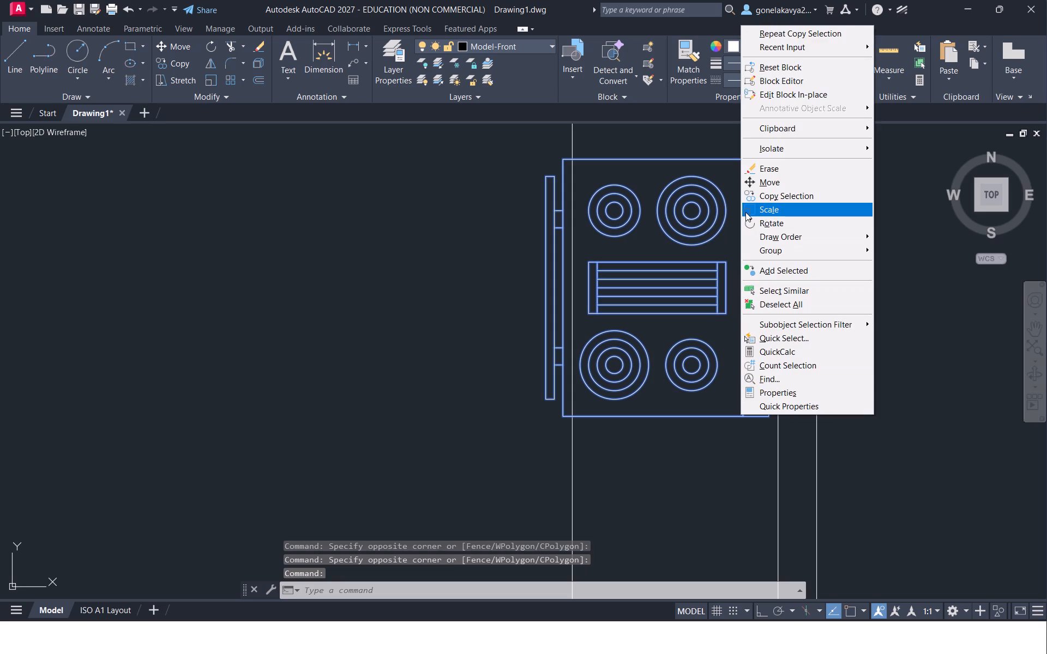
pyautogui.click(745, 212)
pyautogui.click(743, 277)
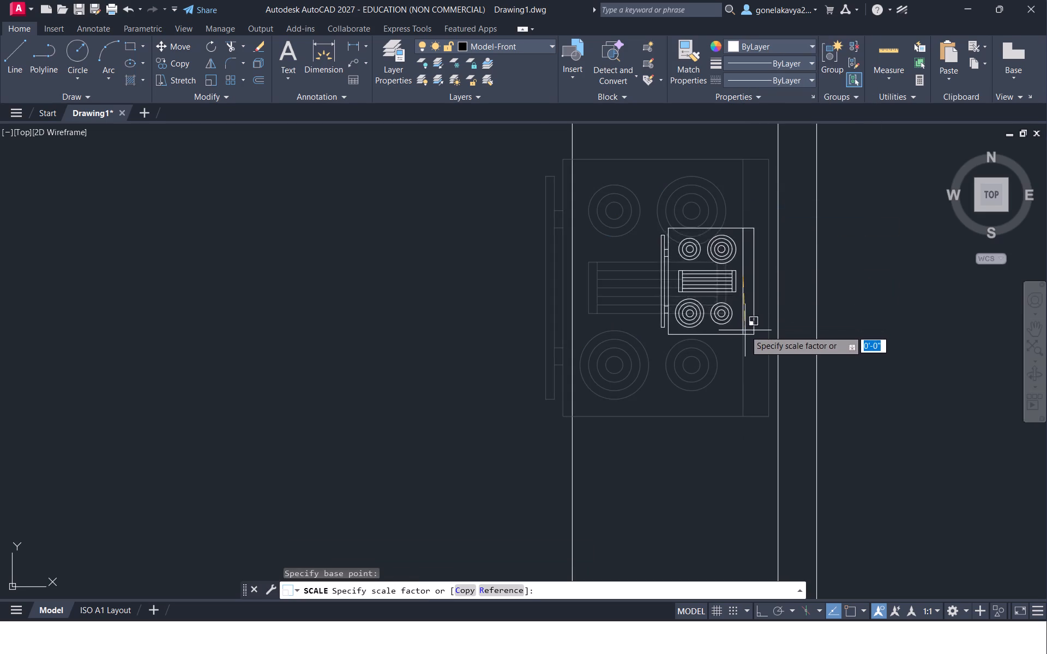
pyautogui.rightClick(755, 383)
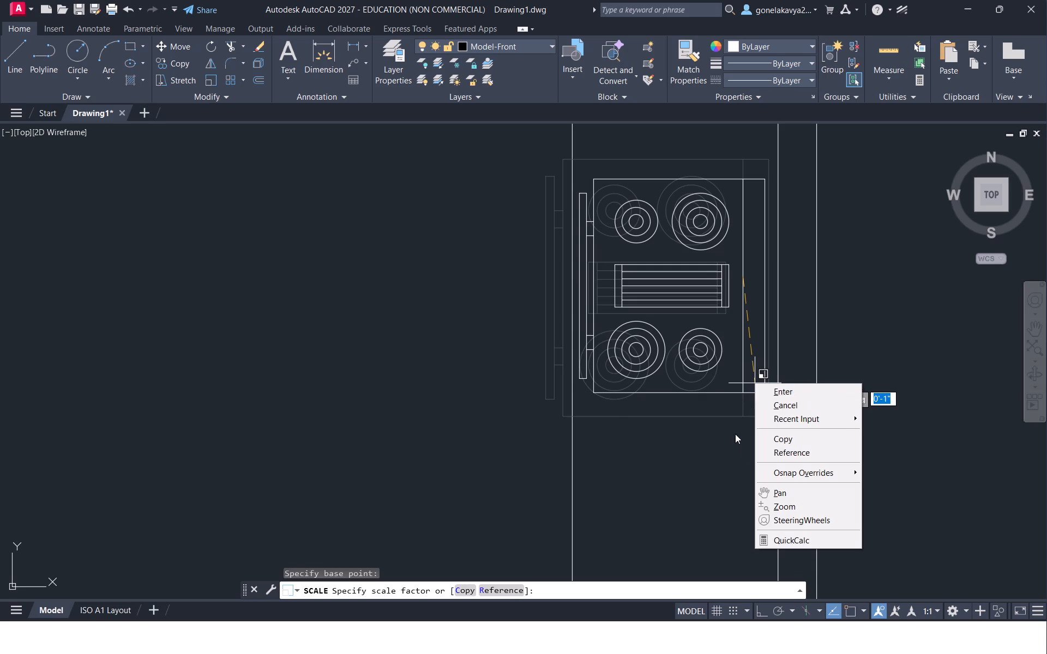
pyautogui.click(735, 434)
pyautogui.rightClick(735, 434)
# Scale the stove down from near its lower-right corner so it fits within the width of the kitchen counter.
pyautogui.click(741, 448)
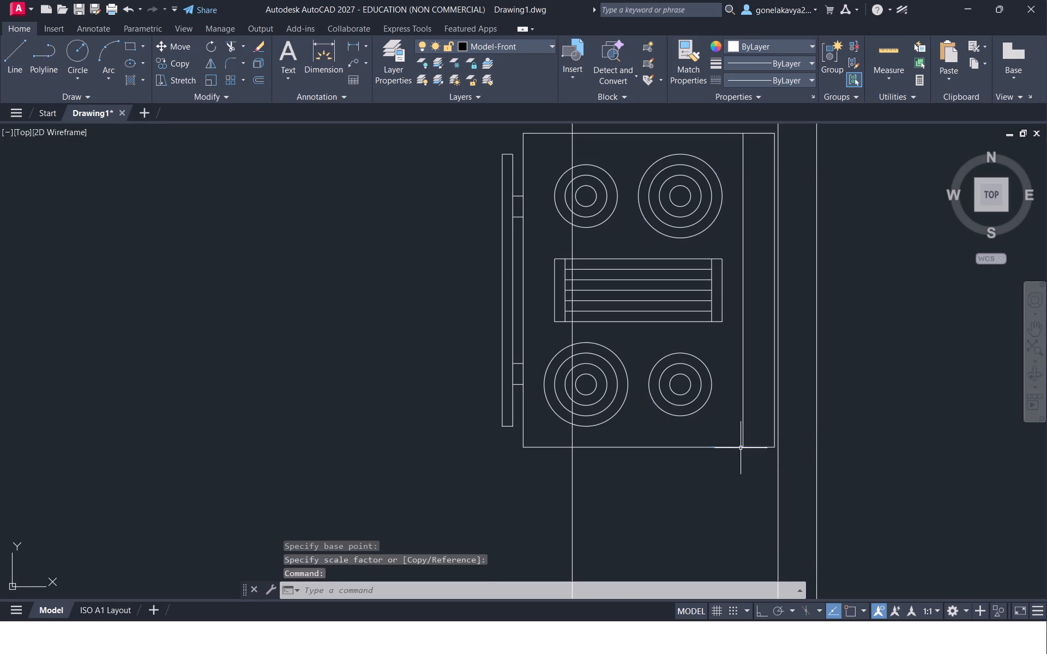
pyautogui.rightClick(741, 448)
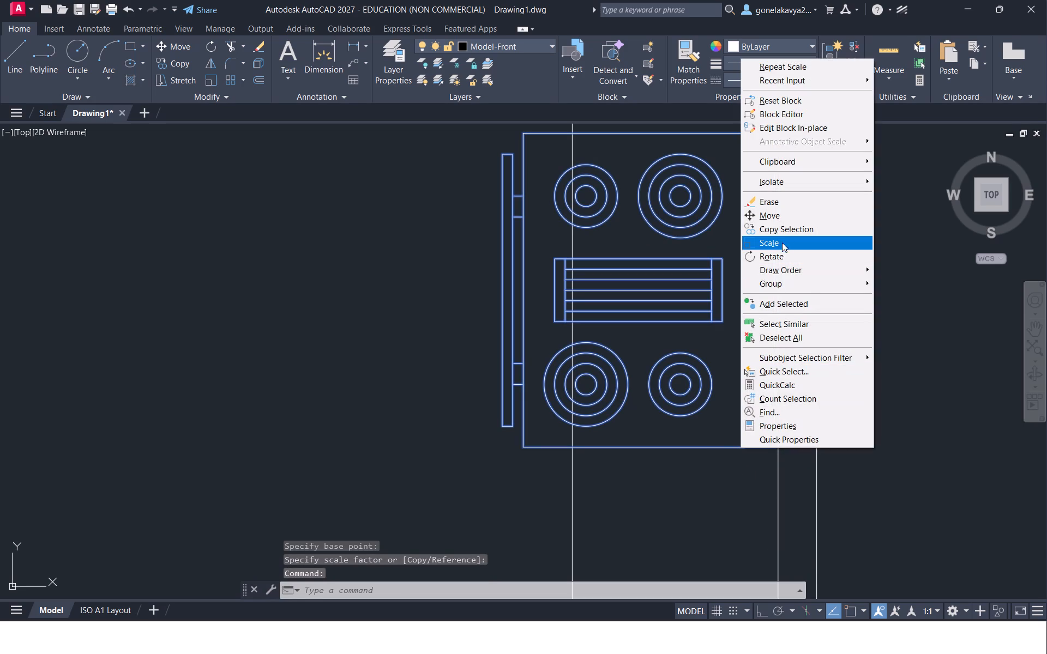
pyautogui.click(784, 239)
pyautogui.moveTo(750, 452); pyautogui.dragTo(753, 459)
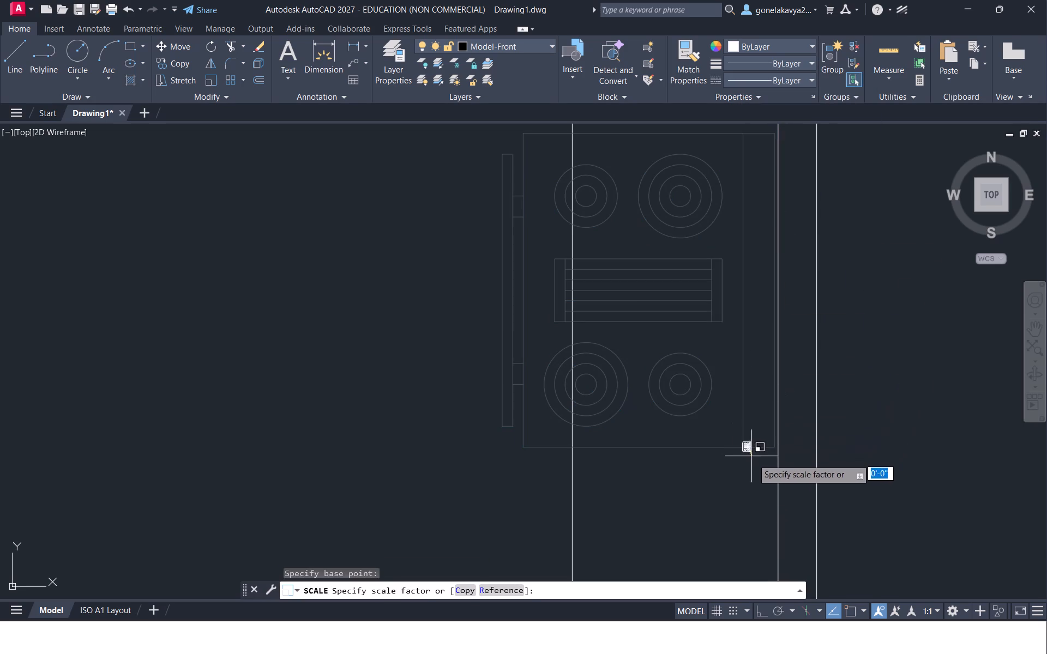
pyautogui.moveTo(753, 459); pyautogui.dragTo(754, 462)
pyautogui.click(725, 362)
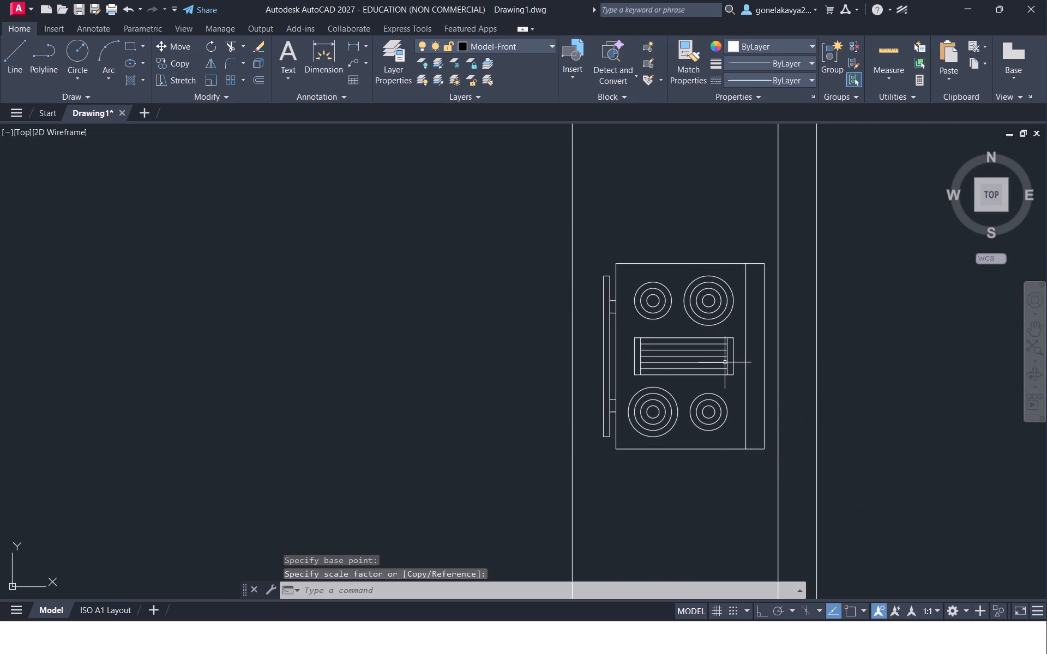
# Move the reduced stove about 1'-0" upward along the kitchen counter.
pyautogui.click(733, 449)
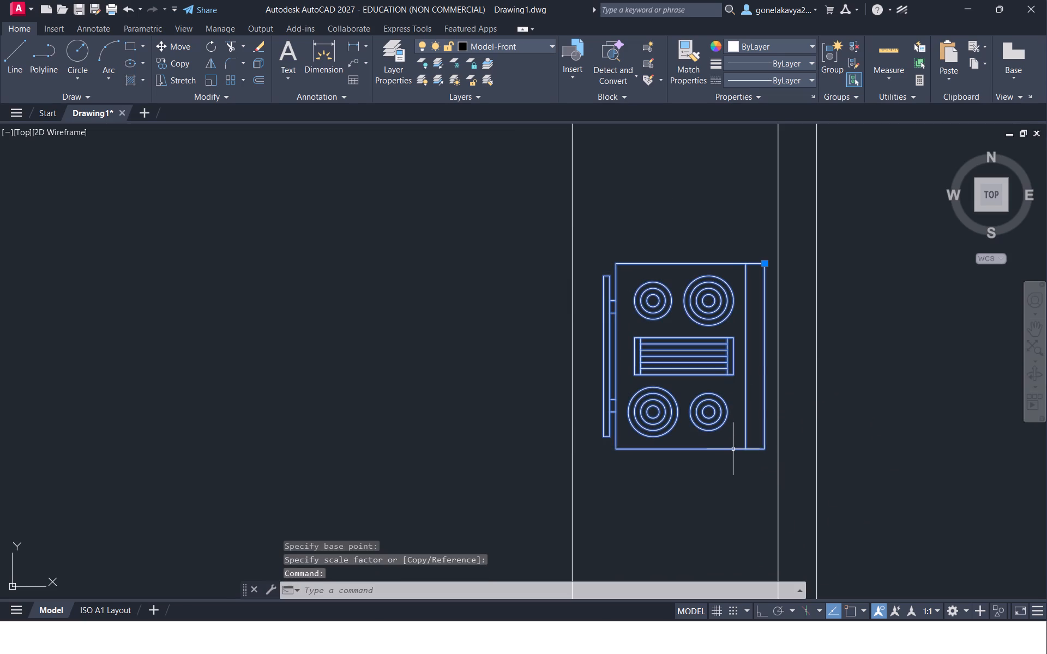
pyautogui.rightClick(733, 449)
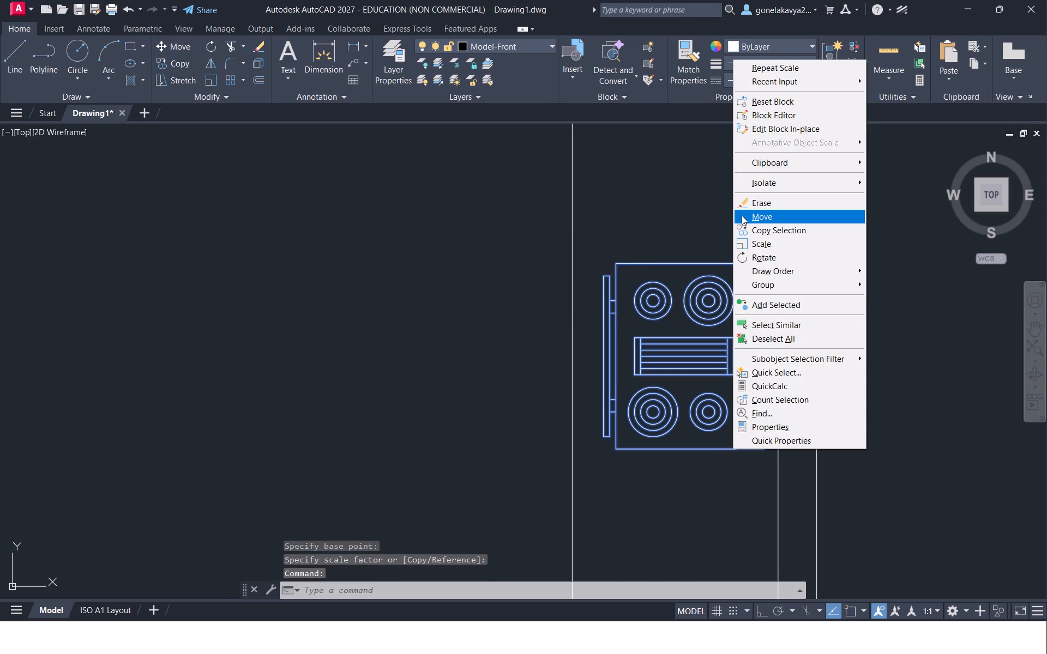
pyautogui.click(741, 215)
pyautogui.click(758, 446)
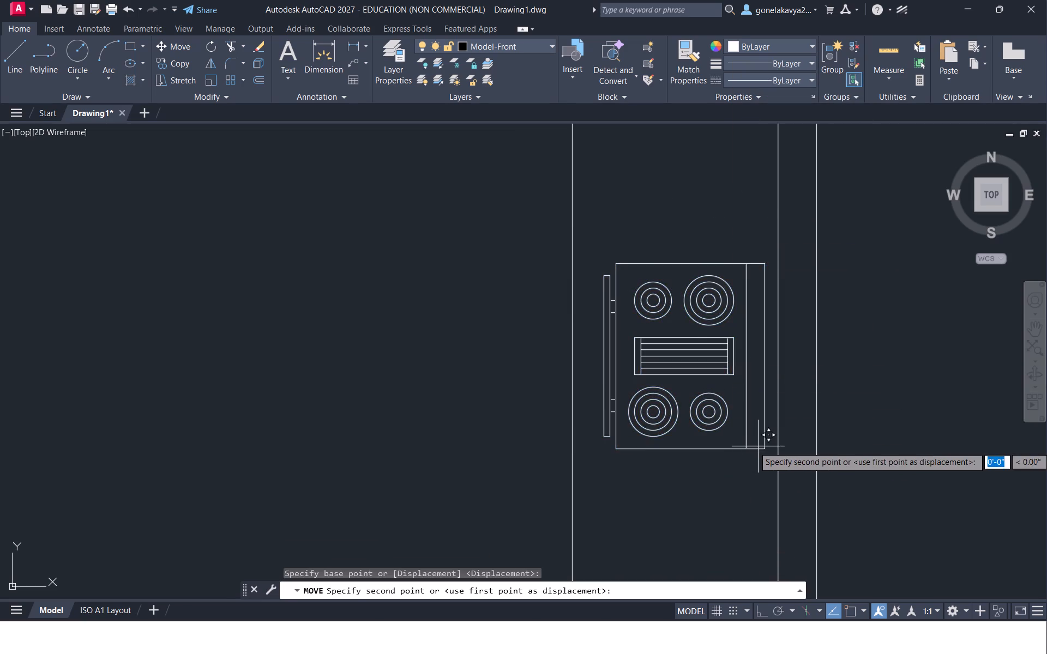
pyautogui.click(753, 346)
pyautogui.press('Escape')
# Rotate the spare toilet block outside the plan by 180° with Ortho mode on.
pyautogui.keyDown('ctrl'); pyautogui.scroll(-5, 759, 469); pyautogui.keyUp('ctrl')
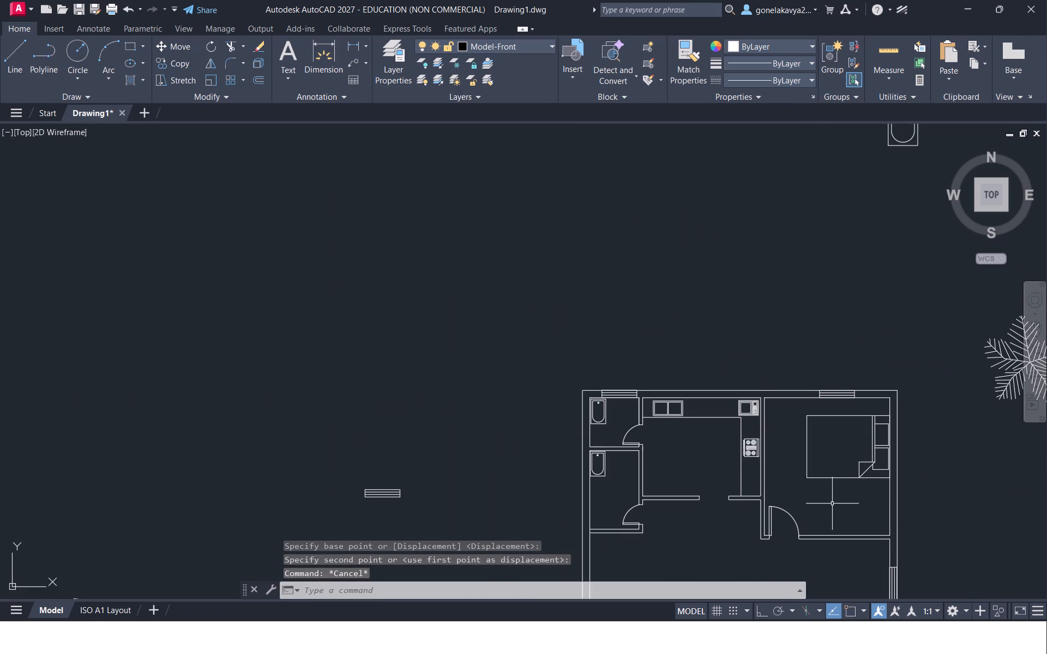
pyautogui.keyDown('ctrl'); pyautogui.scroll(-2, 832, 504); pyautogui.keyUp('ctrl')
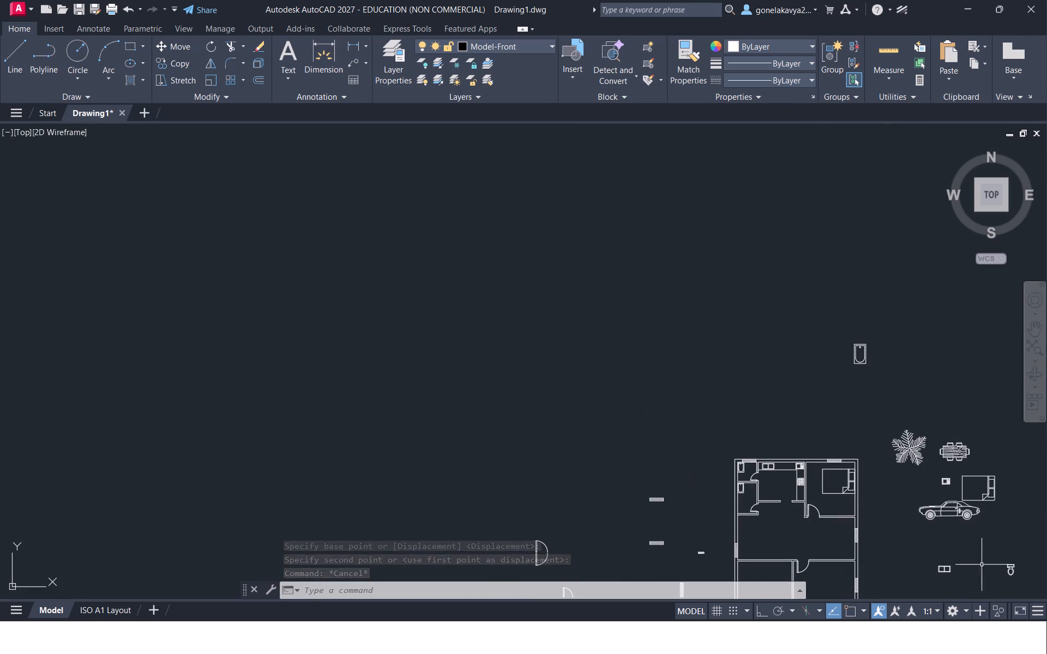
pyautogui.keyDown('ctrl'); pyautogui.scroll(3, 1028, 588); pyautogui.keyUp('ctrl')
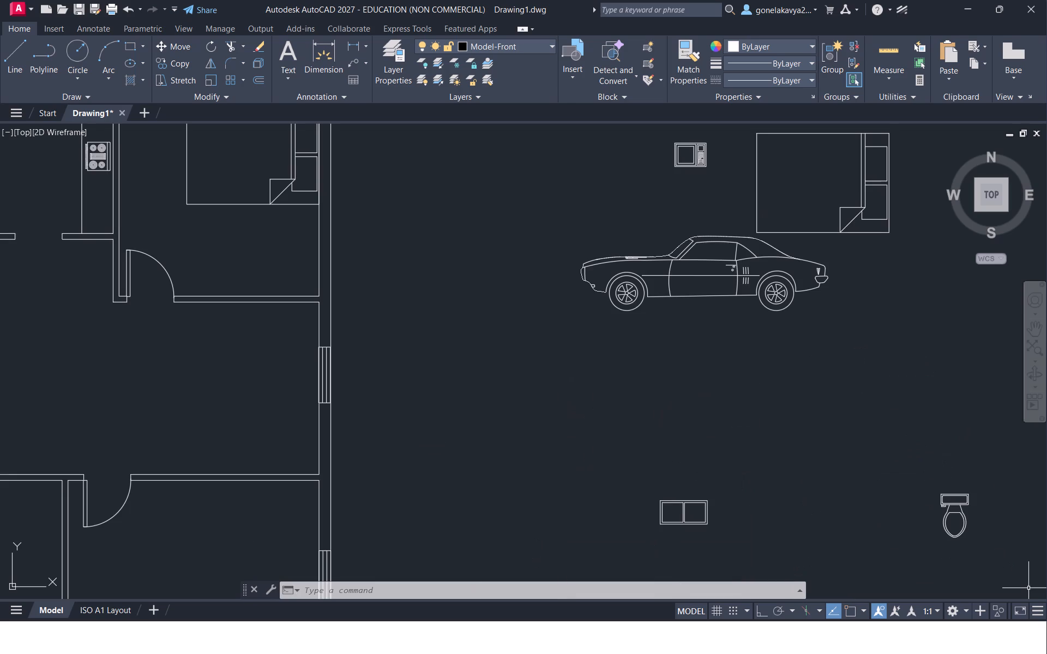
pyautogui.keyDown('ctrl'); pyautogui.scroll(-1, 1028, 588); pyautogui.keyUp('ctrl')
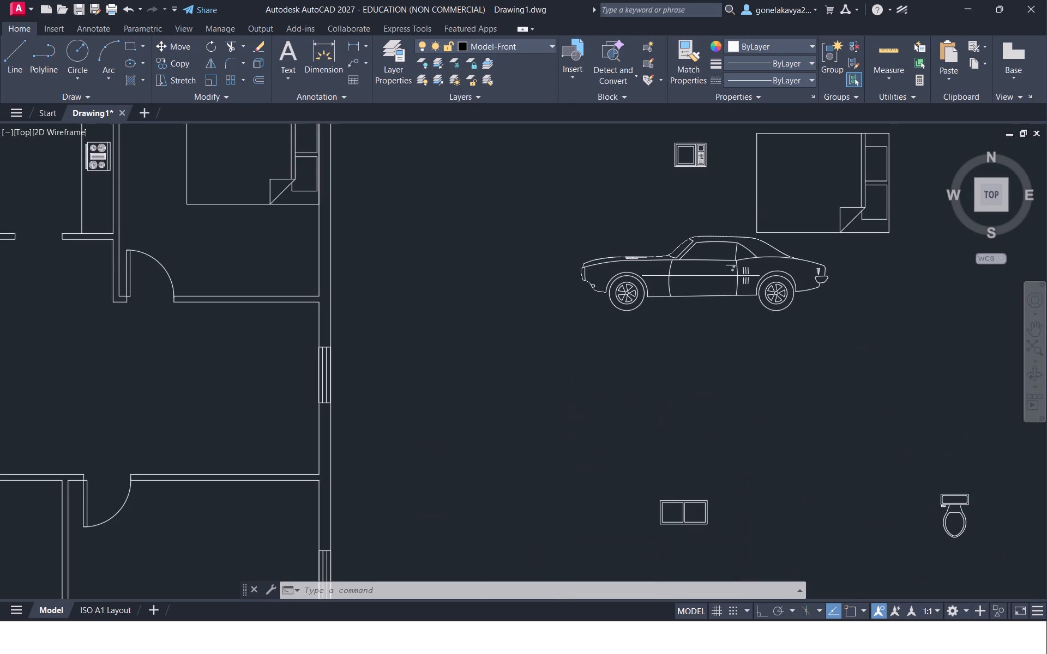
pyautogui.click(1028, 588)
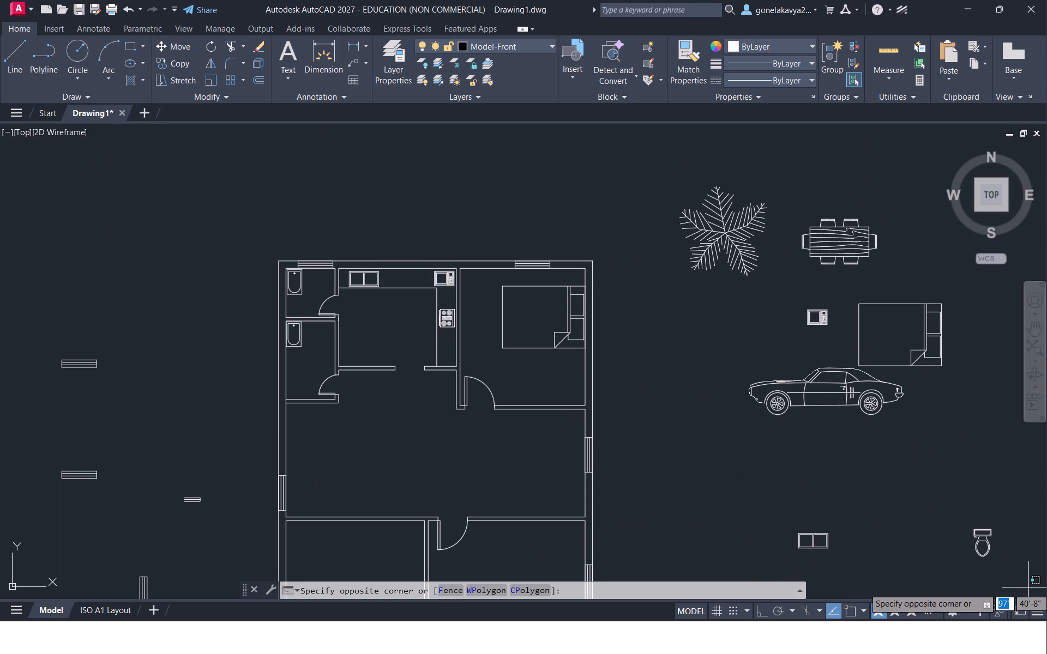
pyautogui.click(959, 507)
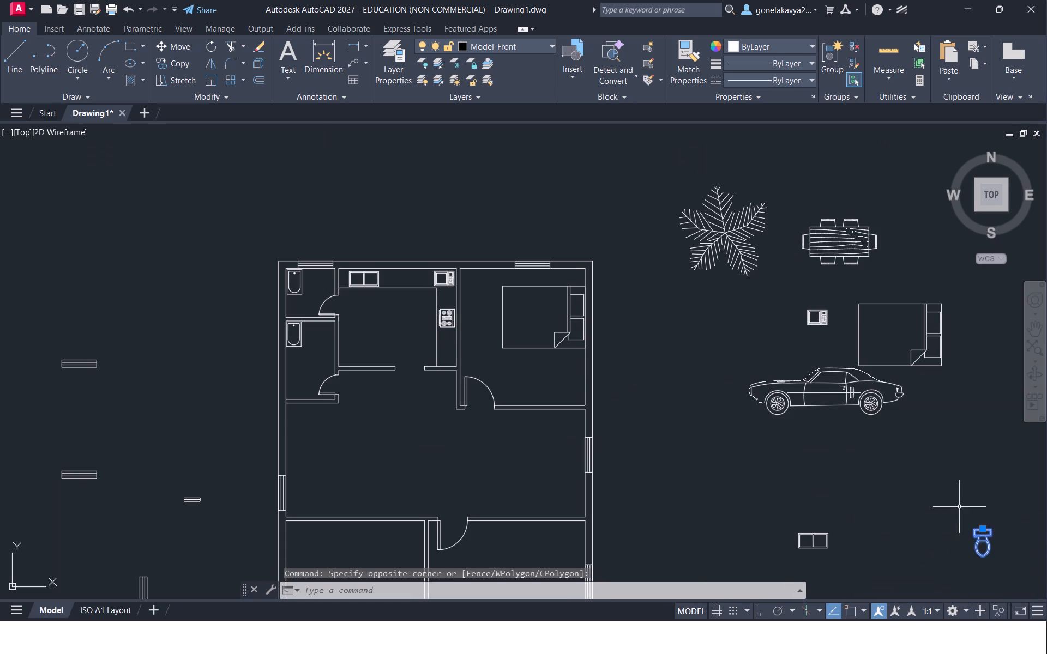
pyautogui.rightClick(959, 507)
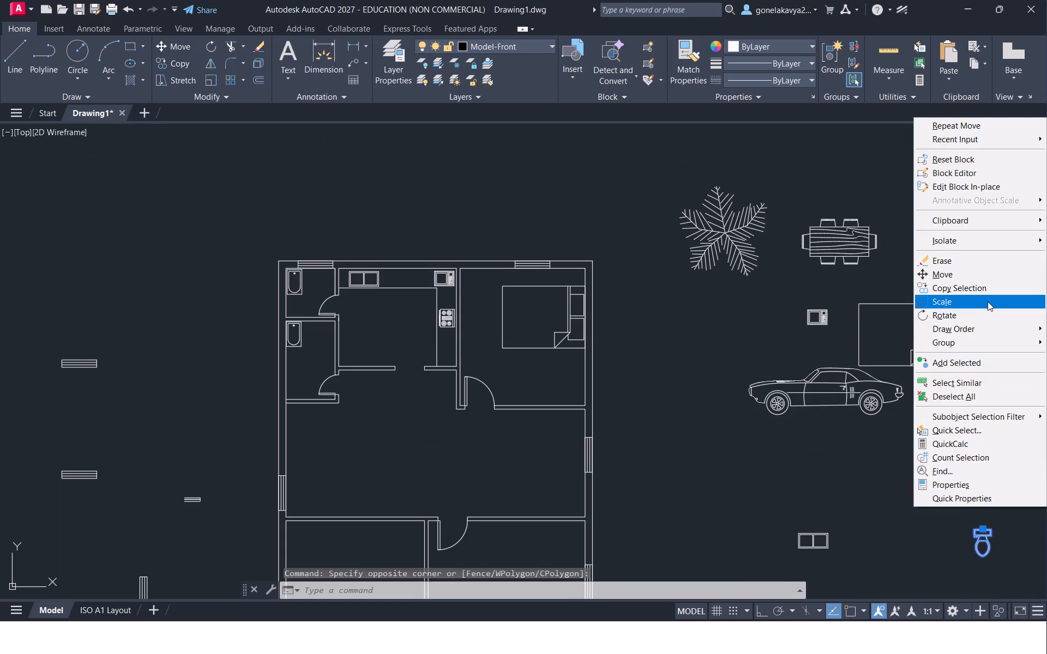
pyautogui.click(980, 317)
pyautogui.moveTo(967, 469); pyautogui.dragTo(1000, 469)
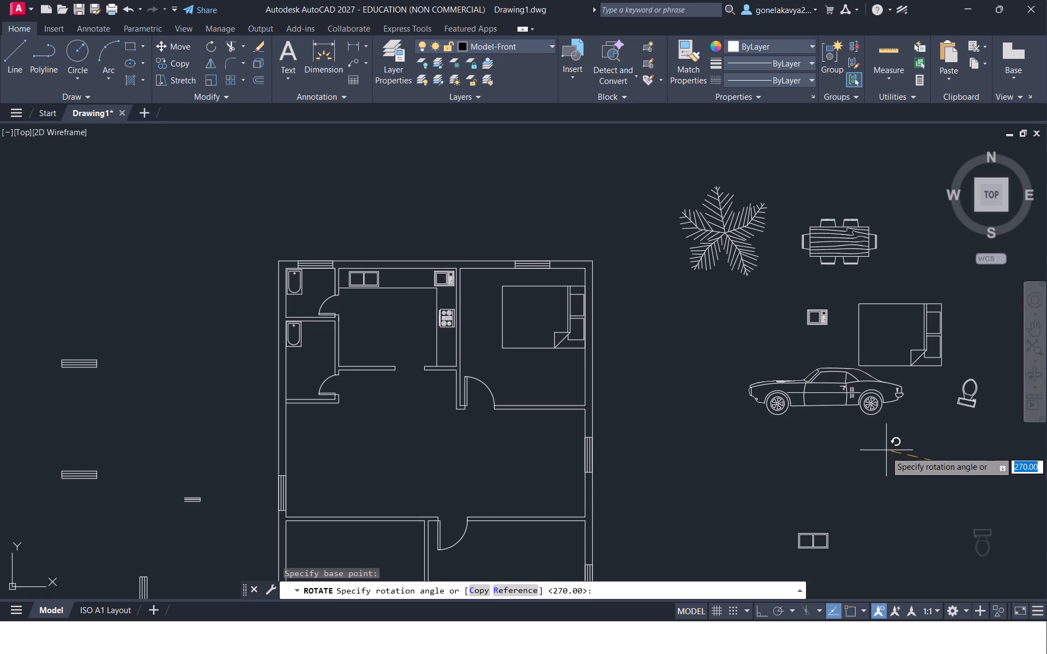
pyautogui.click(762, 609)
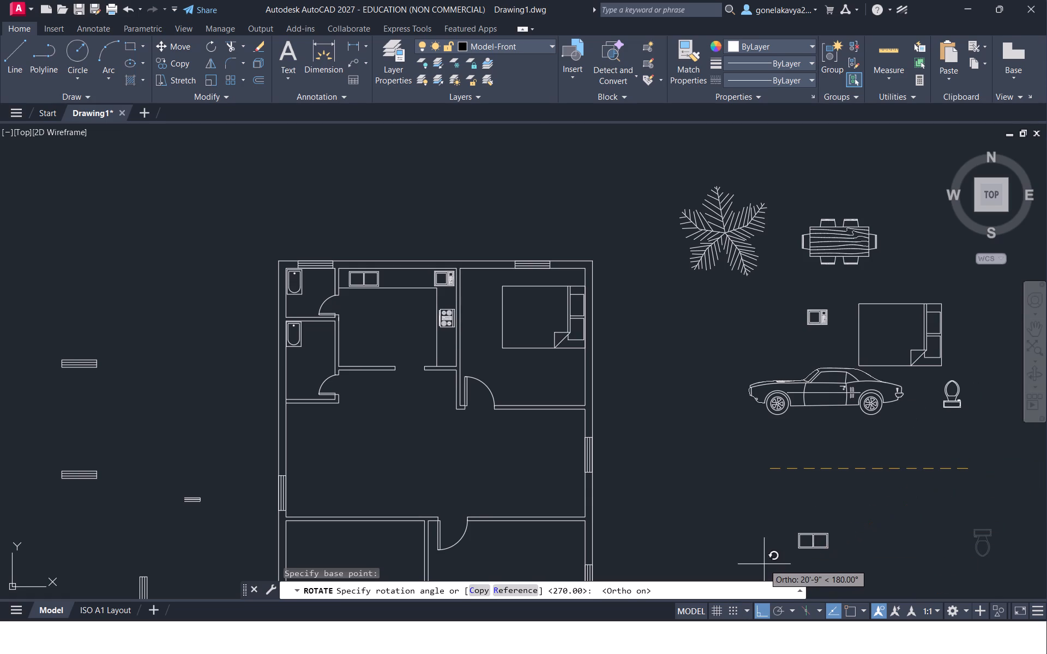
pyautogui.click(769, 527)
# Copy the rotated toilet block into the lower bathroom against its bottom wall, with Ortho mode off.
pyautogui.click(957, 402)
pyautogui.rightClick(958, 401)
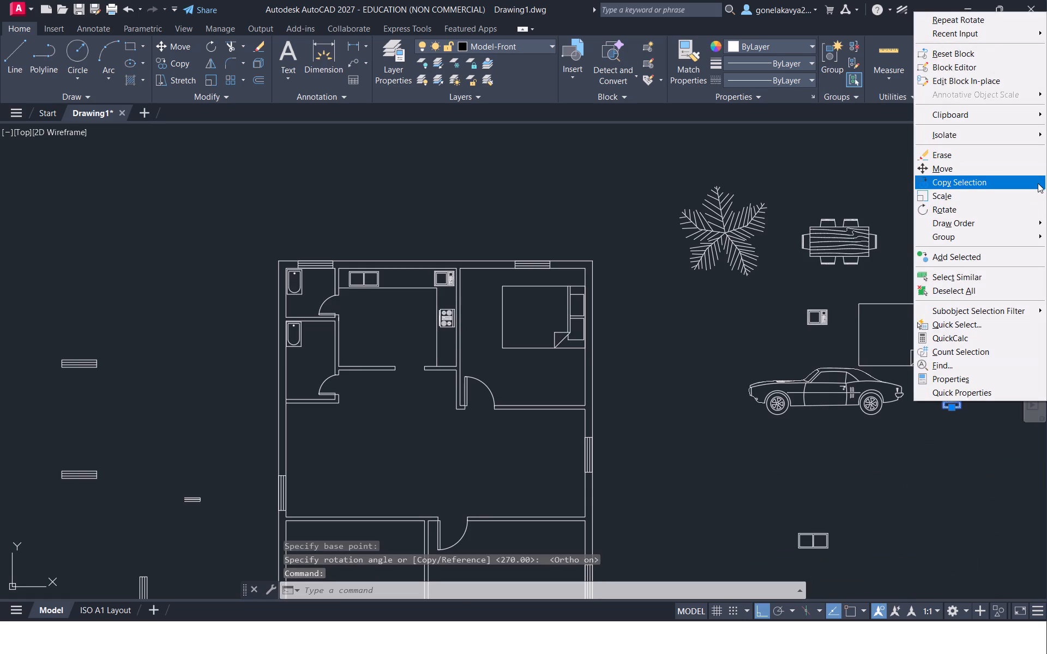
pyautogui.click(1038, 183)
pyautogui.click(968, 389)
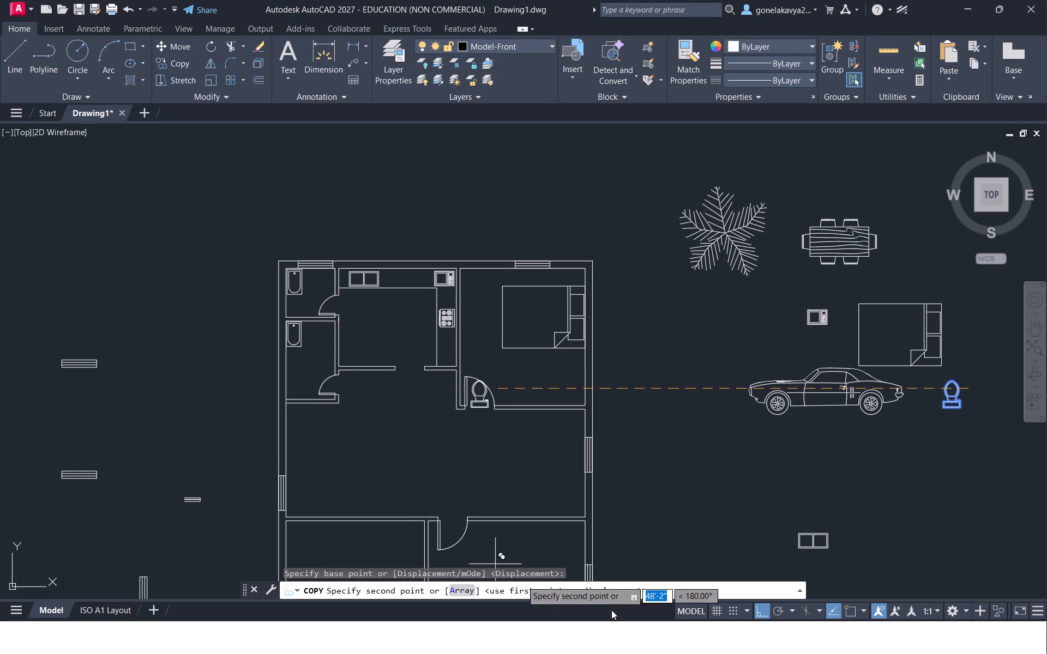
pyautogui.click(759, 608)
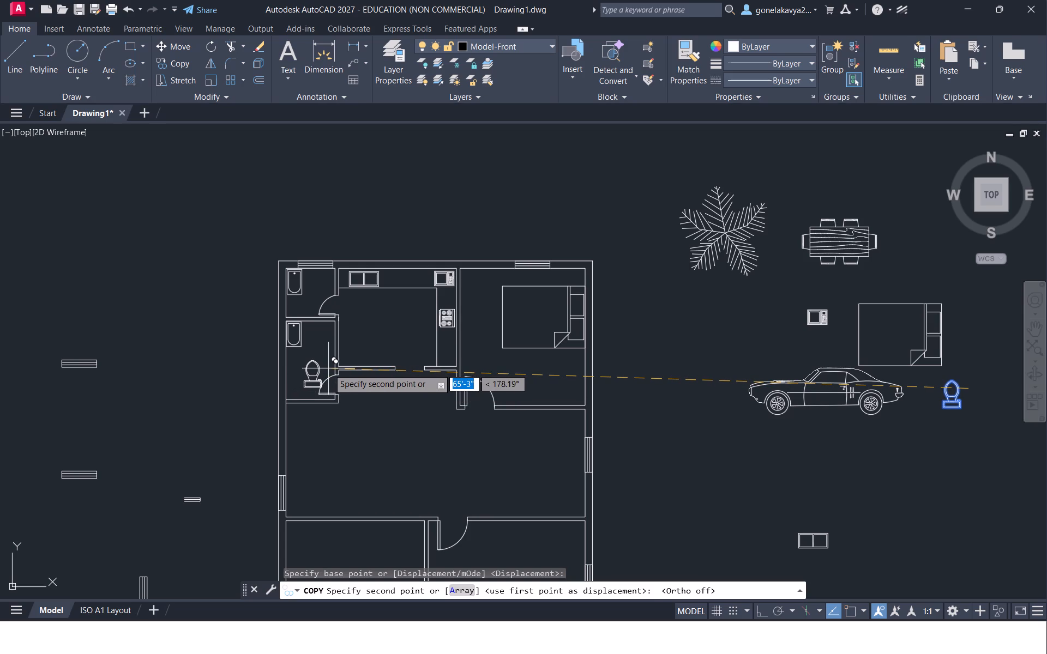
pyautogui.scroll(2, 328, 368)
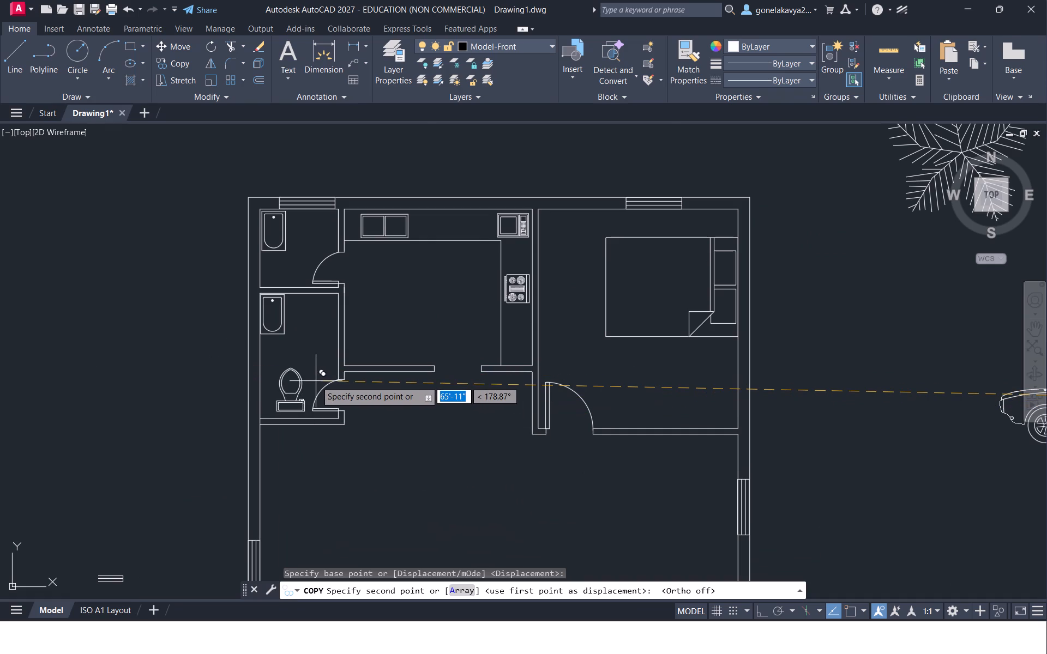
pyautogui.scroll(2, 316, 381)
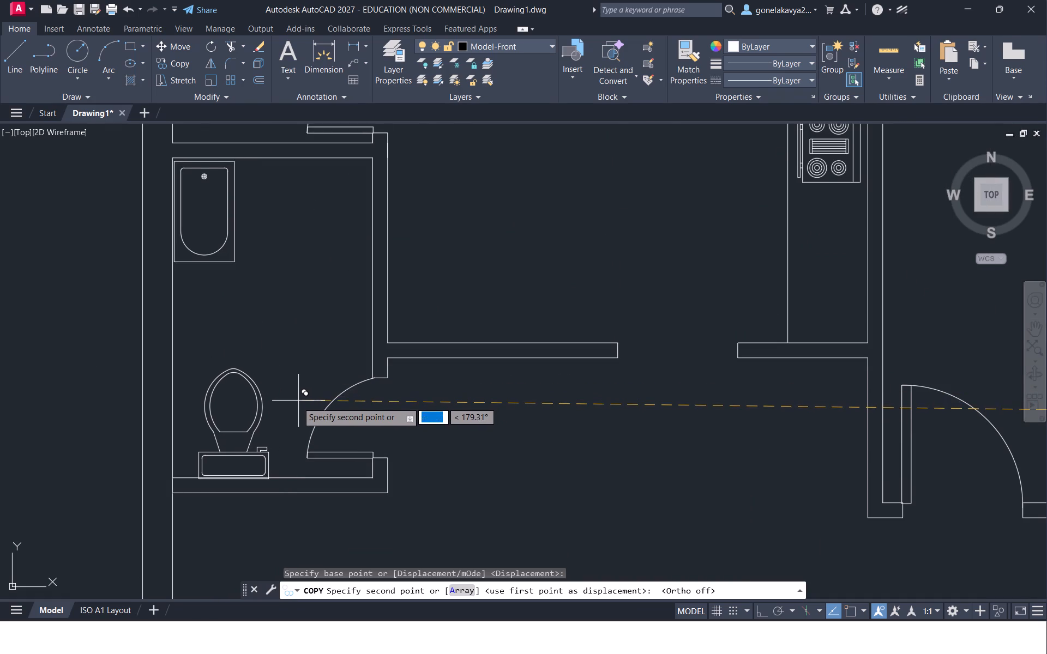
pyautogui.click(295, 399)
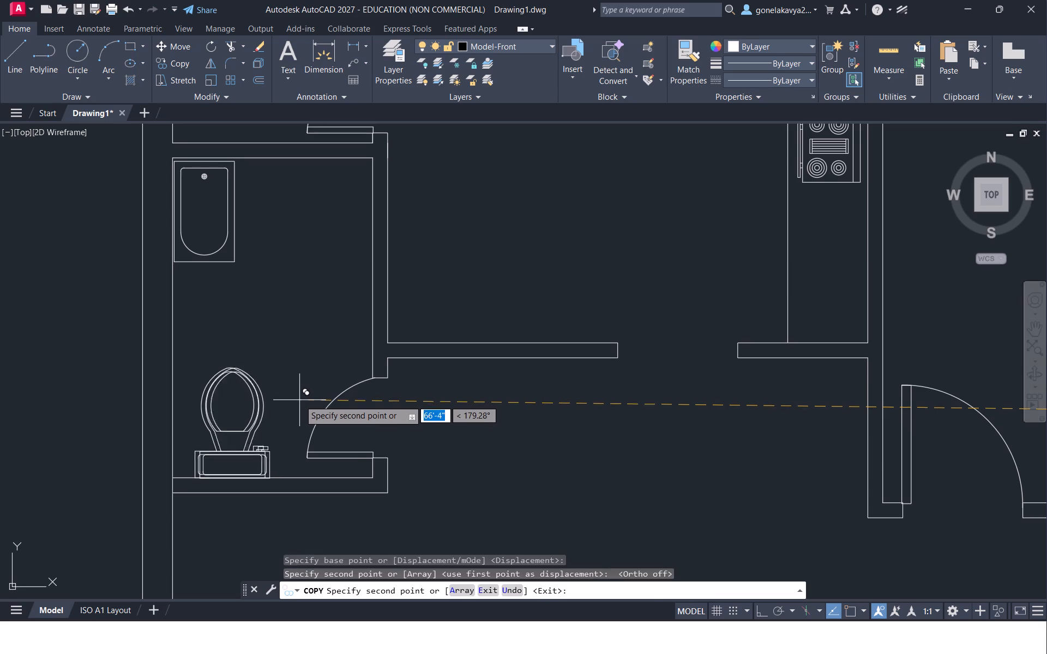
pyautogui.scroll(-3, 387, 386)
pyautogui.moveTo(490, 473); pyautogui.dragTo(401, 278, button='middle')
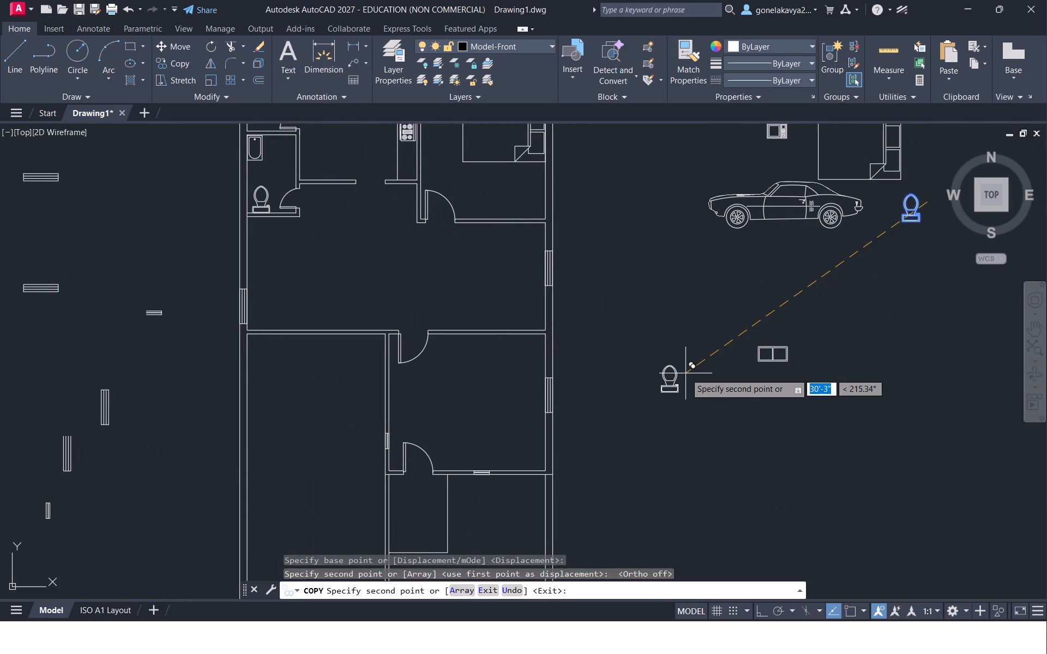
pyautogui.press('Escape')
# Erase the spare double sink block outside the plan.
pyautogui.scroll(-1, 784, 320)
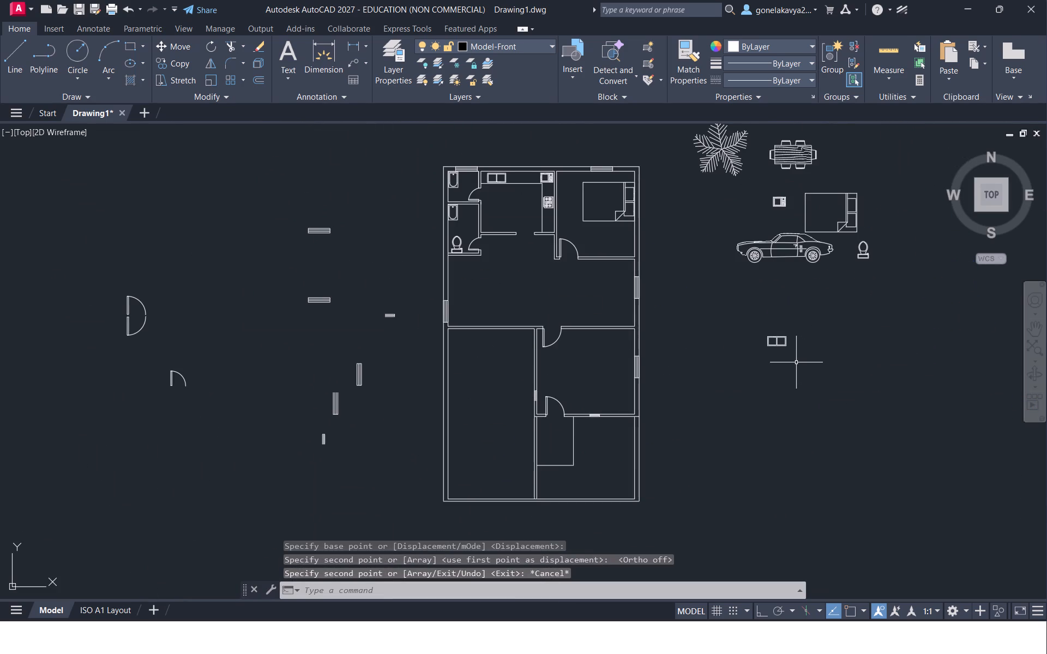
pyautogui.scroll(1, 796, 362)
pyautogui.moveTo(847, 367); pyautogui.dragTo(768, 245)
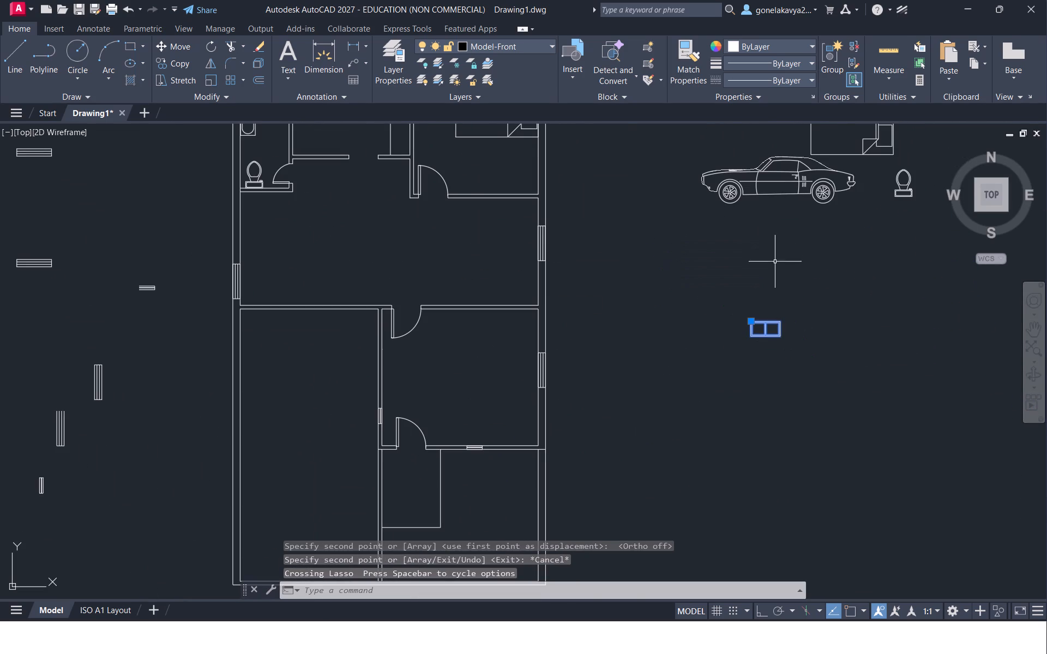
pyautogui.press('Delete')
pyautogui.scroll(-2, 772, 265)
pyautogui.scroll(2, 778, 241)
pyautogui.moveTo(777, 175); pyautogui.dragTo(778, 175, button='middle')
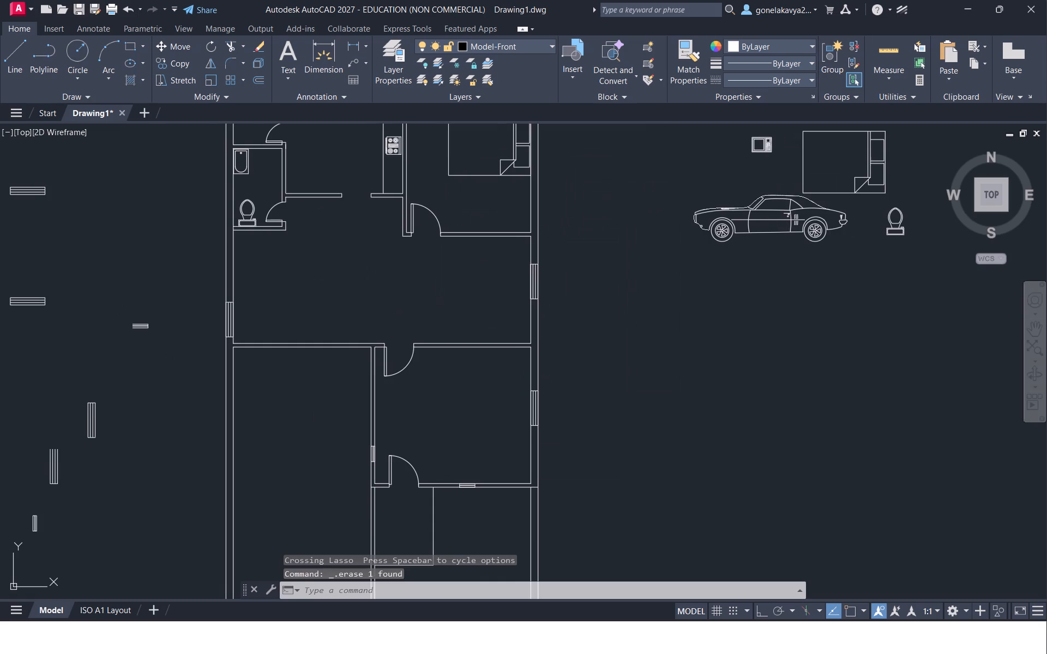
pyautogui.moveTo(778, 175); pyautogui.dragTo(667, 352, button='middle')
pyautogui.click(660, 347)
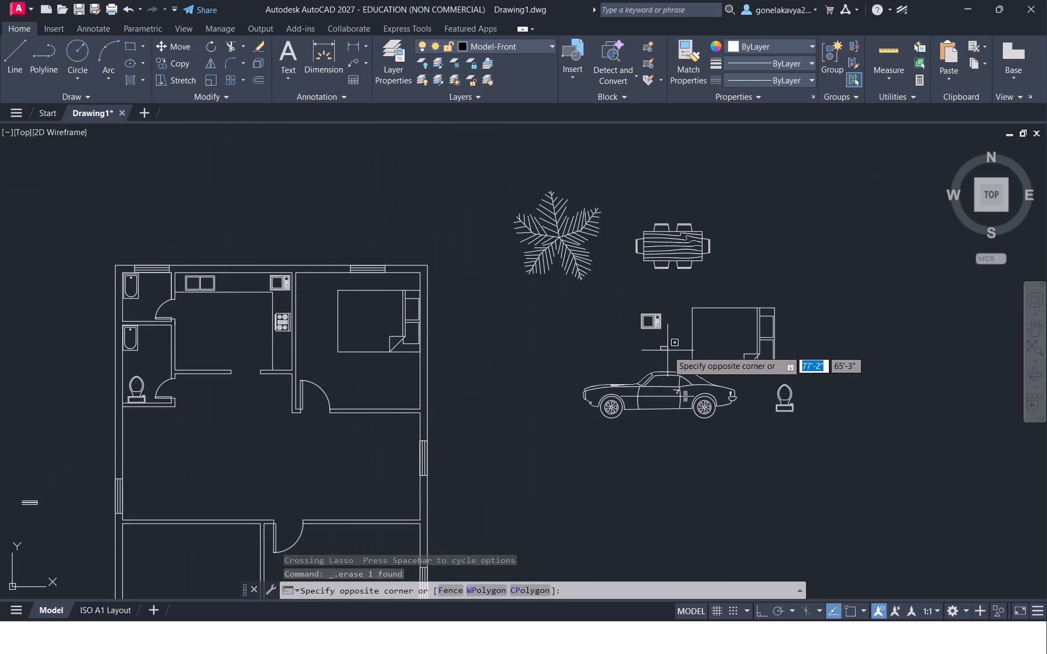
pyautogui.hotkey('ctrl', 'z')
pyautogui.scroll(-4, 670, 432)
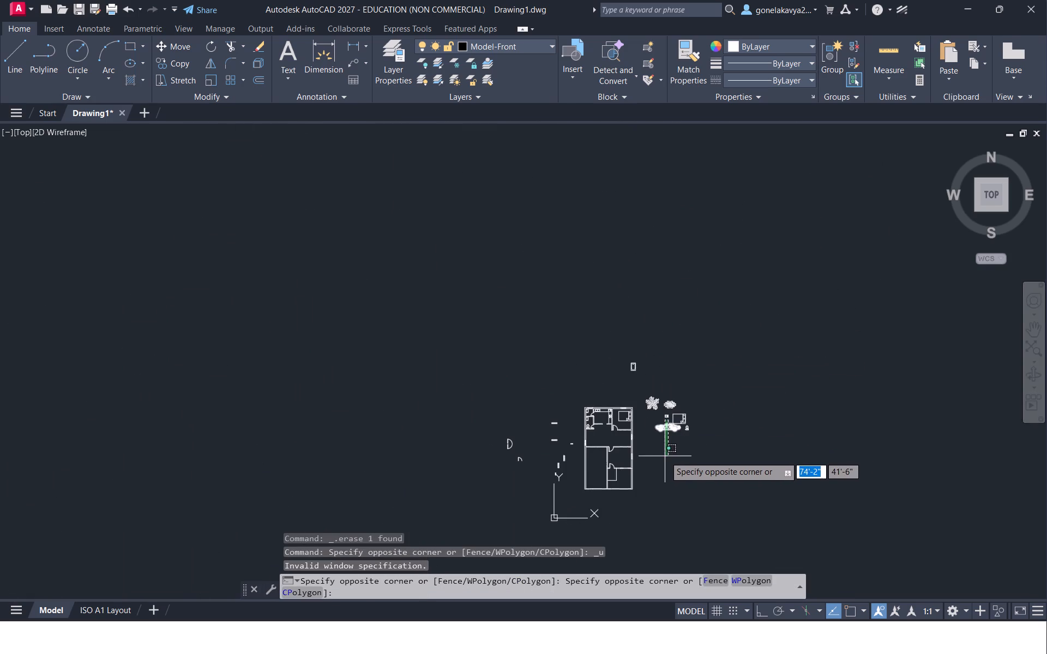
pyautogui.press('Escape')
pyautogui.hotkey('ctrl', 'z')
# Move the car block down from the spare furniture to the open area beside the lower part of the plan.
pyautogui.scroll(-2, 709, 319)
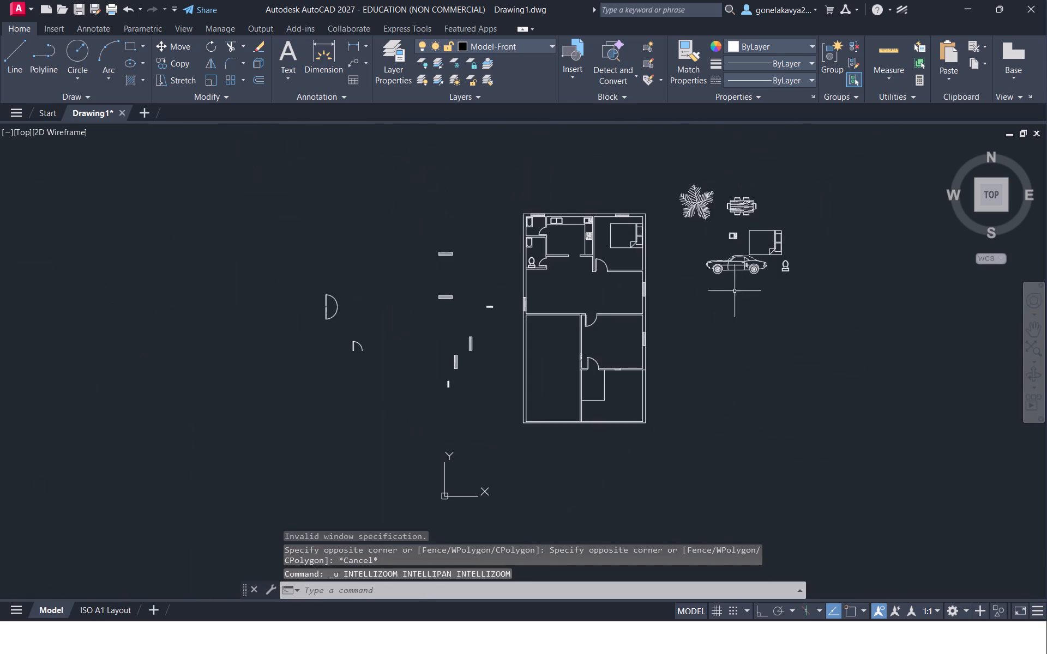
pyautogui.click(743, 264)
pyautogui.rightClick(743, 264)
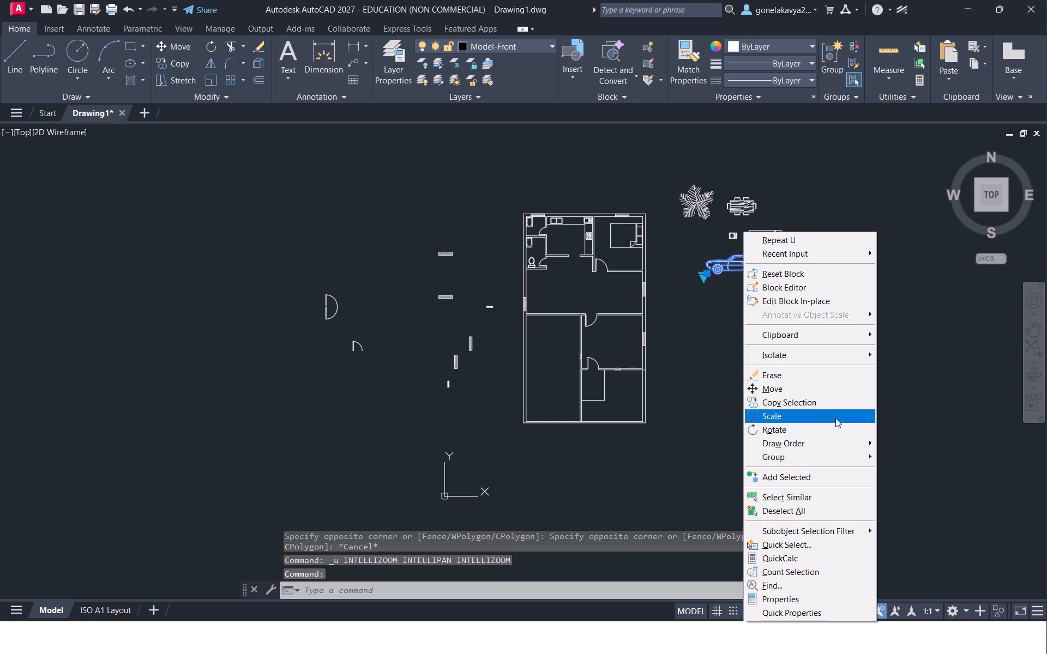
pyautogui.click(819, 385)
pyautogui.moveTo(730, 252); pyautogui.dragTo(730, 282)
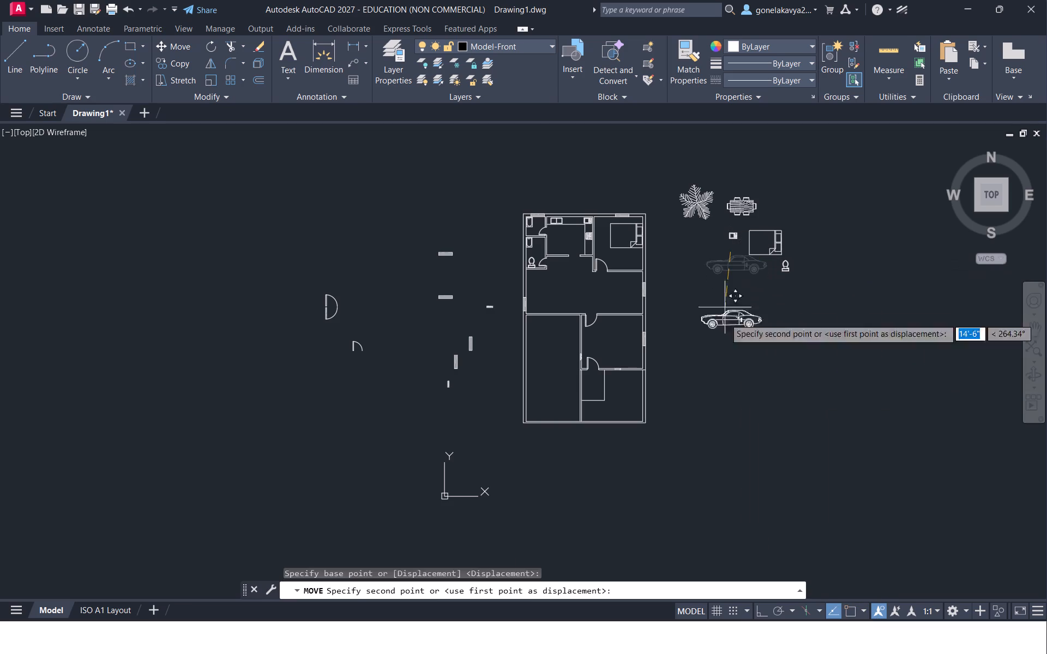
pyautogui.click(713, 374)
pyautogui.press('Escape')
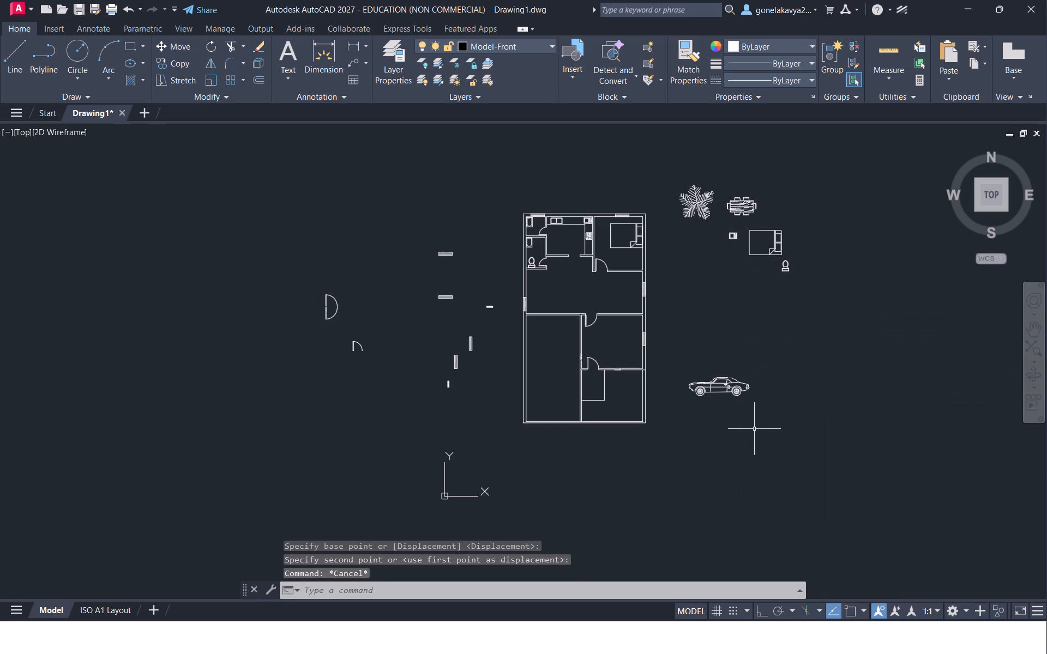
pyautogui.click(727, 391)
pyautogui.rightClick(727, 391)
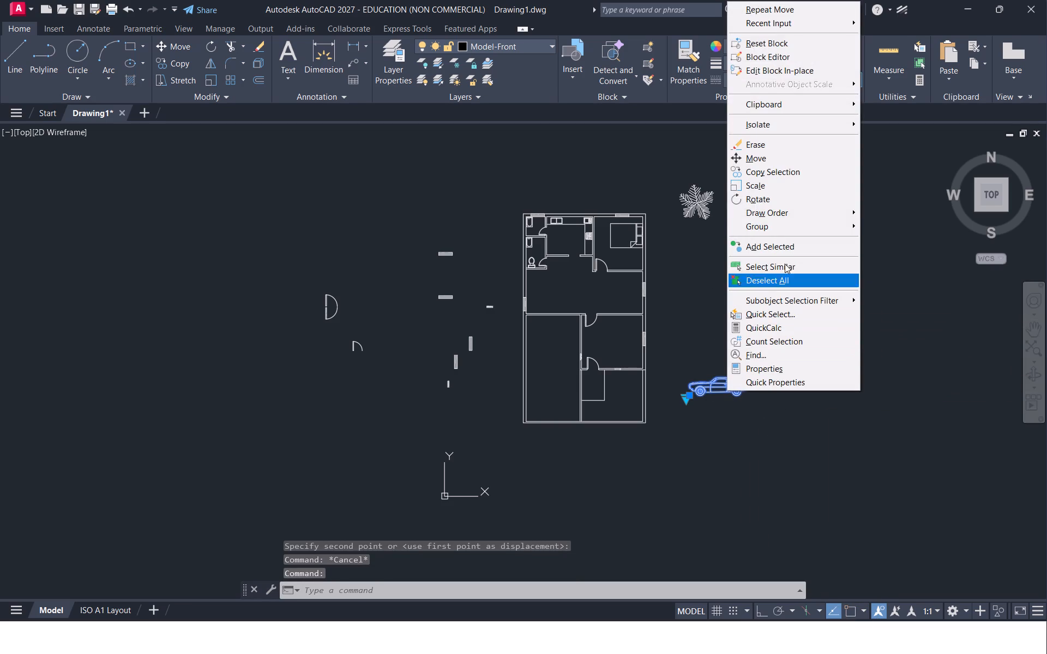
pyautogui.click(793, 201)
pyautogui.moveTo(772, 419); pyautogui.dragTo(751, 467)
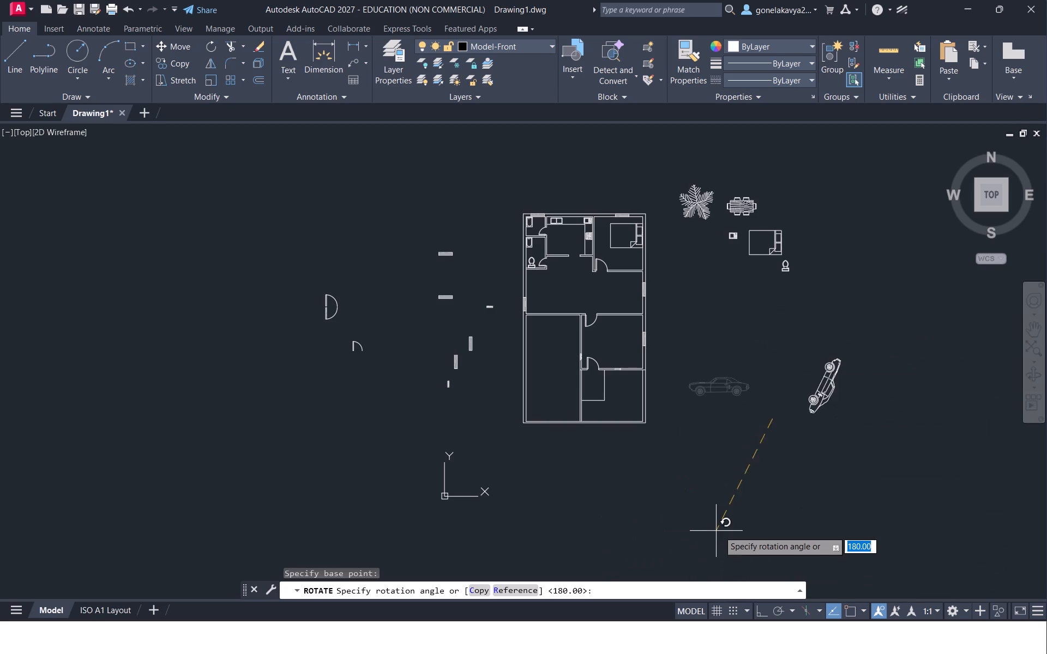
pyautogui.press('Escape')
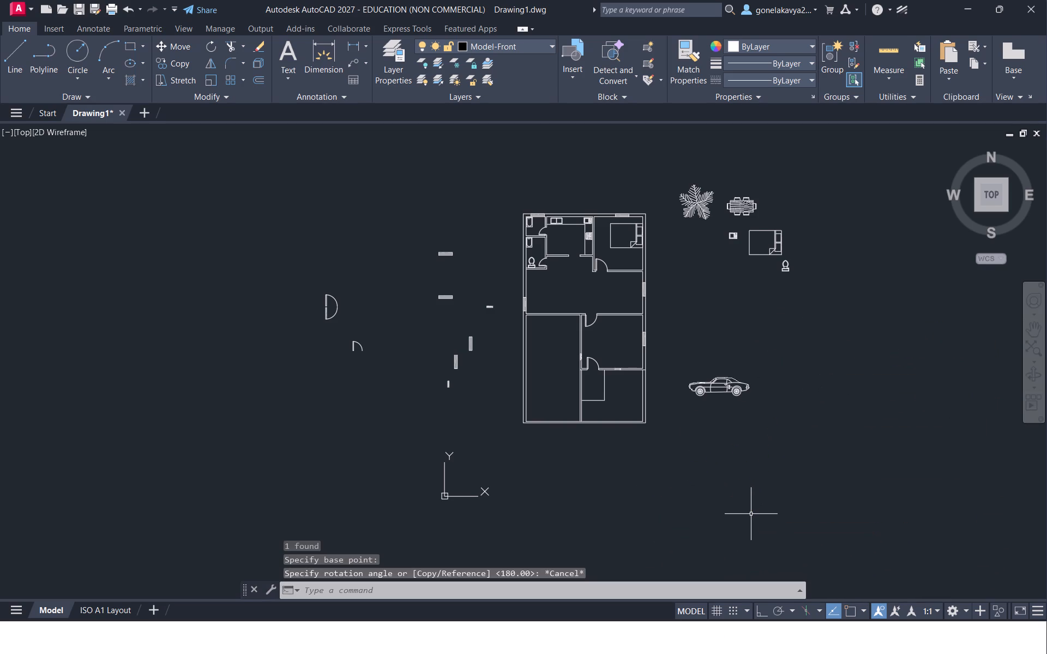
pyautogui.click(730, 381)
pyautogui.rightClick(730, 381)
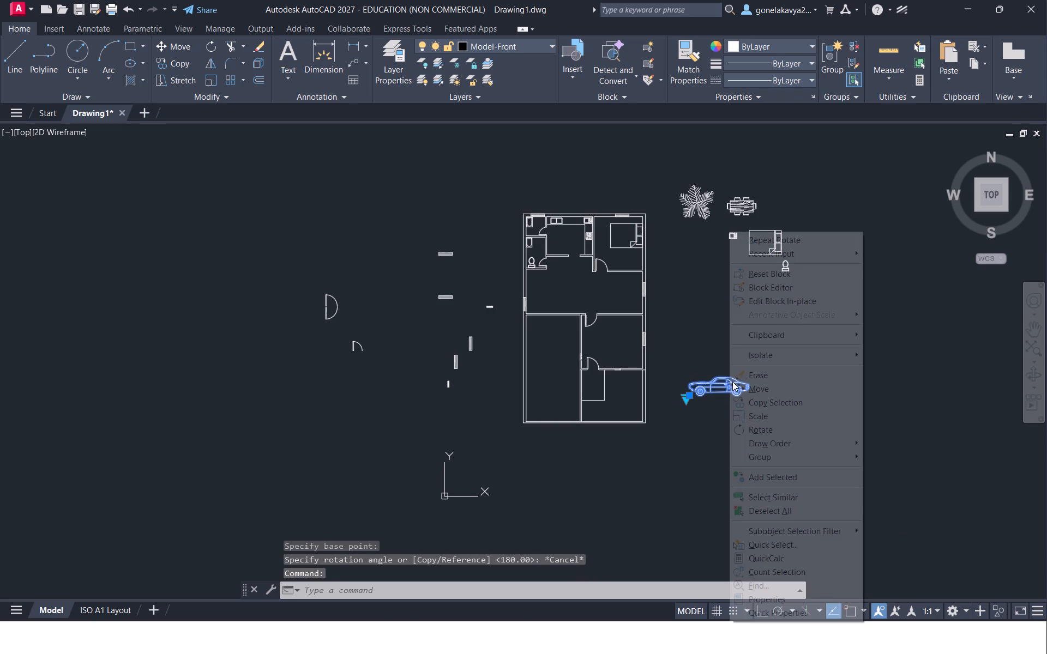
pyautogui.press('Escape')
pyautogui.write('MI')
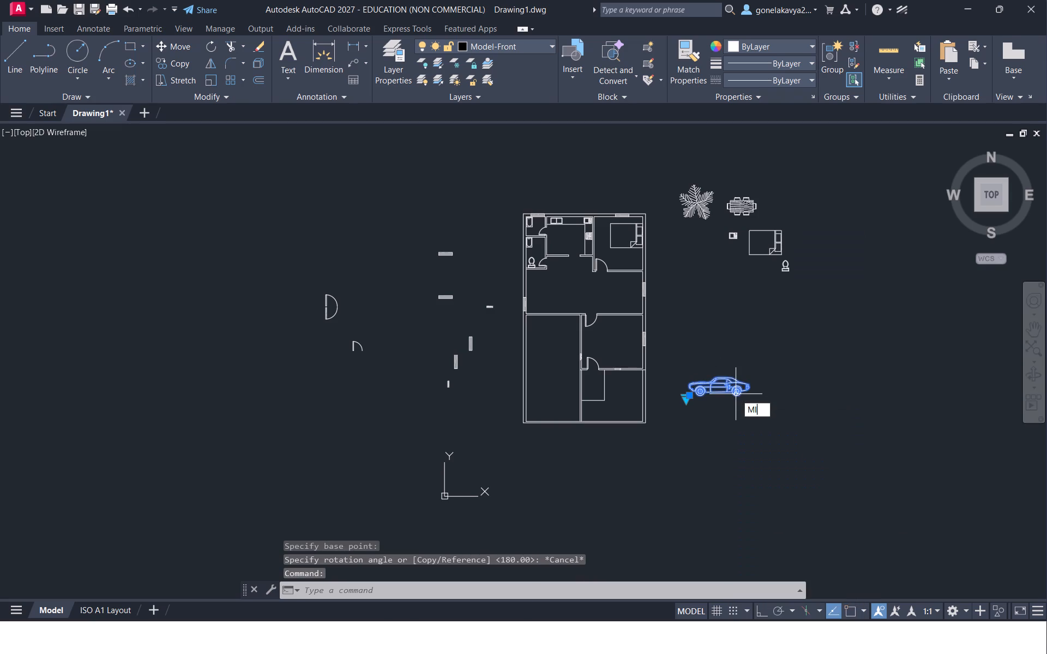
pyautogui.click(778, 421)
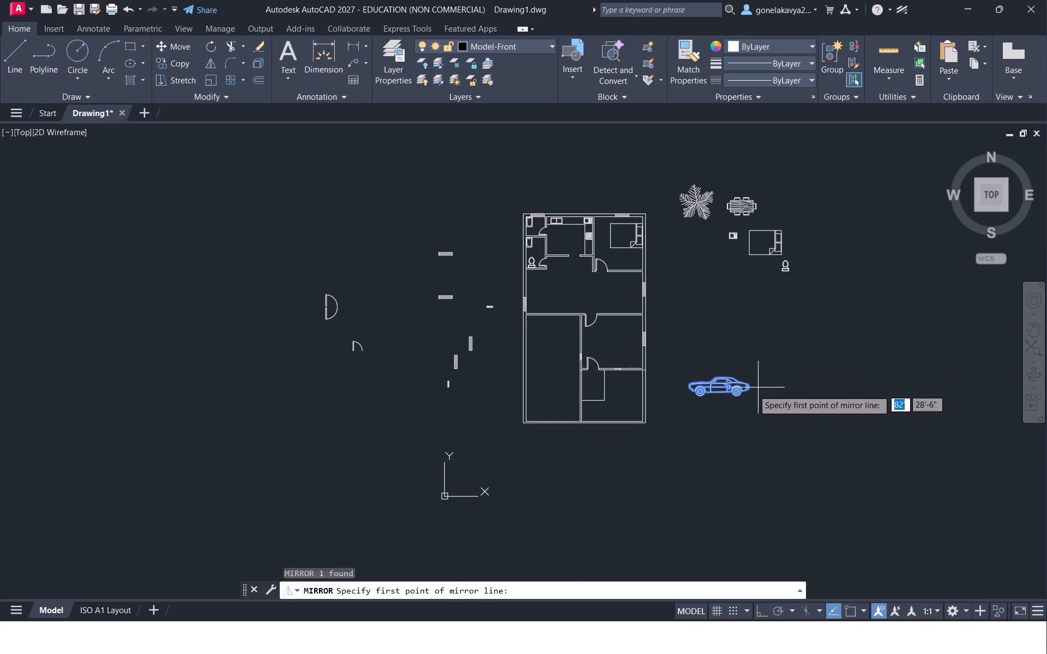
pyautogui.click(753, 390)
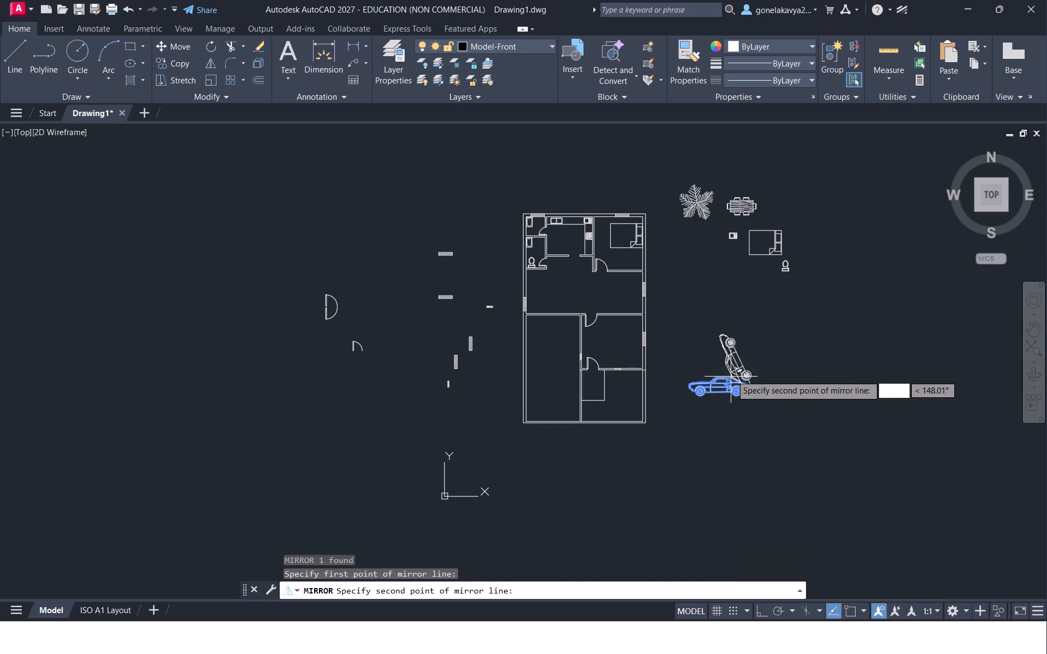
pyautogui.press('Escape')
# Rotate the car block by about 90° from a point just past its rear end so it stands vertically.
pyautogui.click(739, 390)
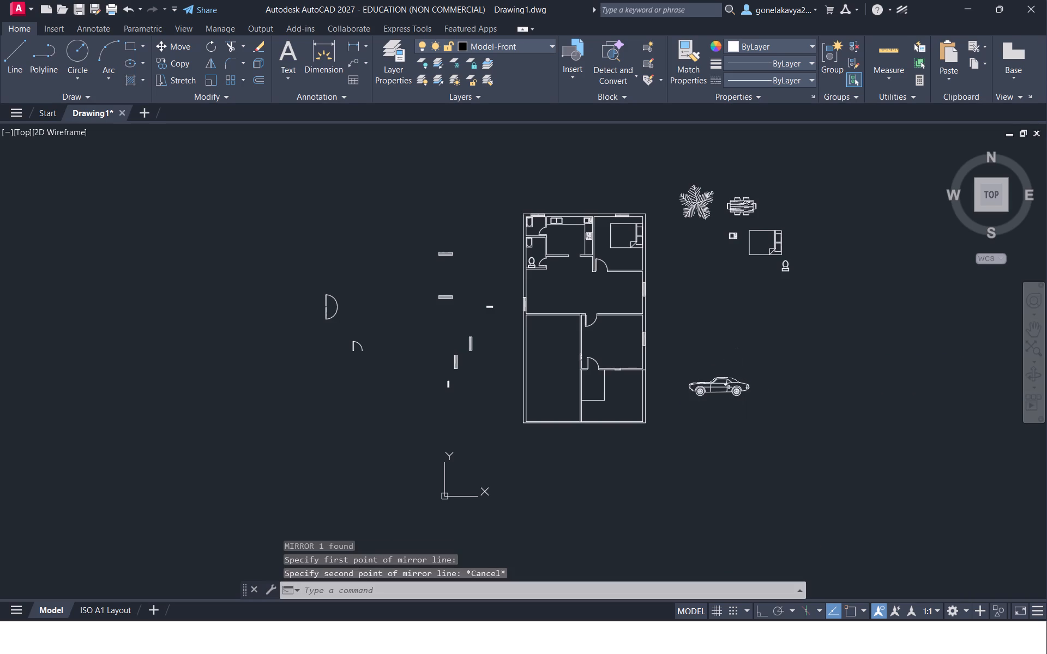
pyautogui.rightClick(741, 387)
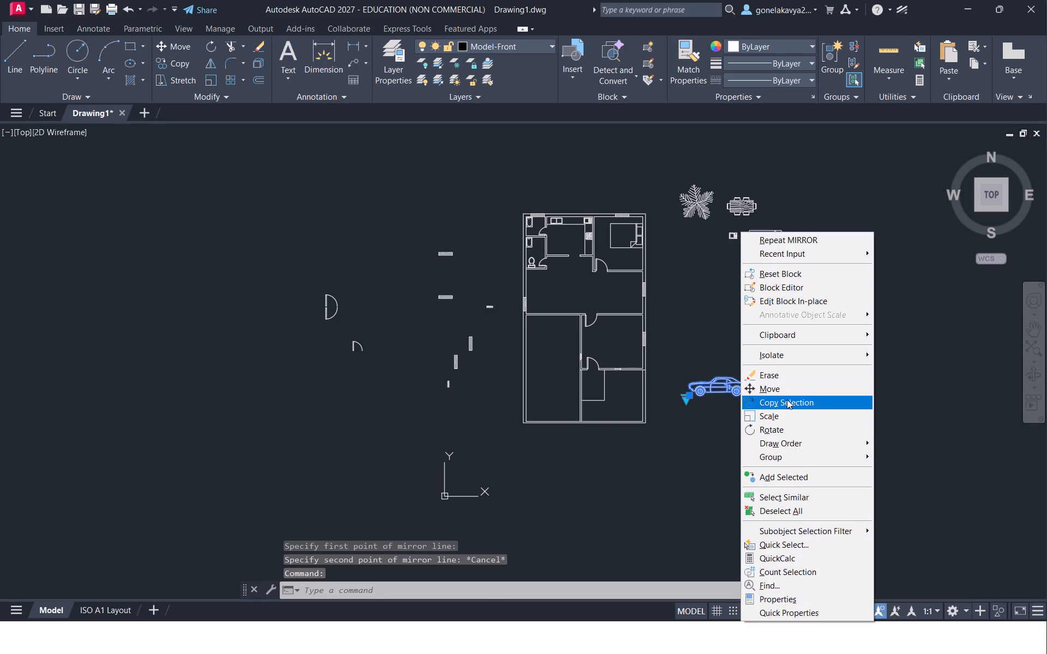
pyautogui.click(782, 423)
pyautogui.moveTo(774, 396); pyautogui.dragTo(756, 443)
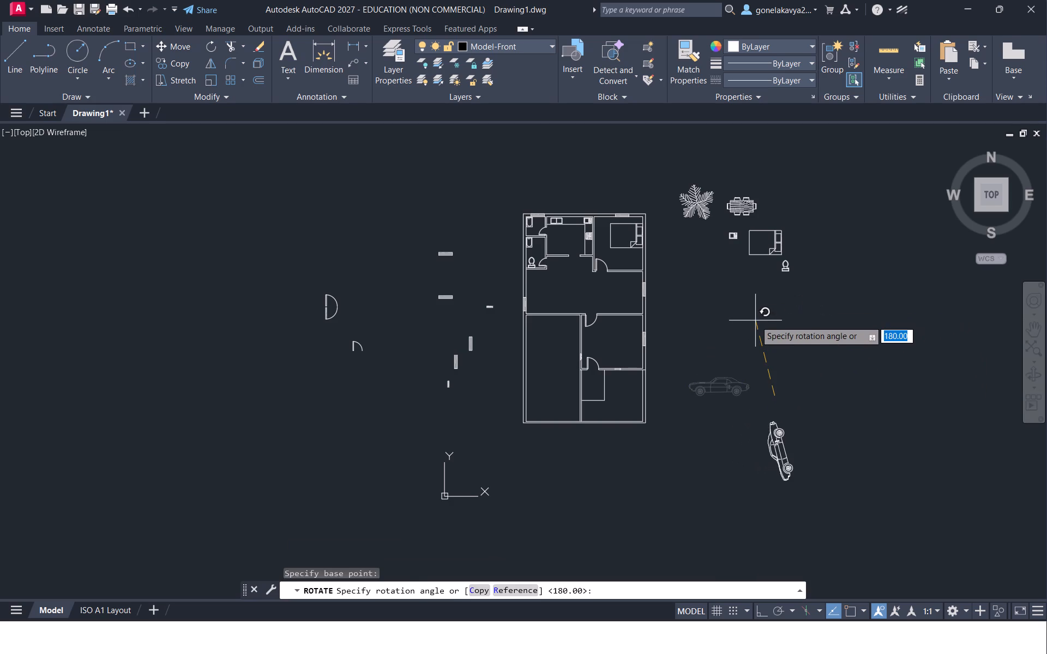
pyautogui.click(777, 340)
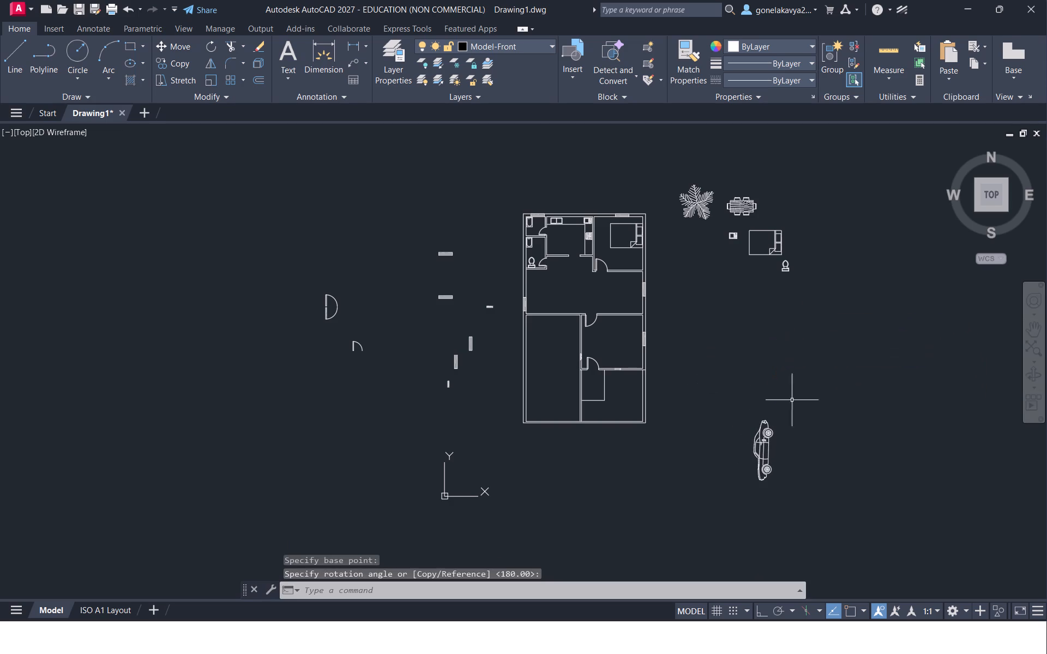
# Scale the vertical car block up to nearly three times its size from a point just below it.
pyautogui.click(760, 454)
pyautogui.rightClick(762, 454)
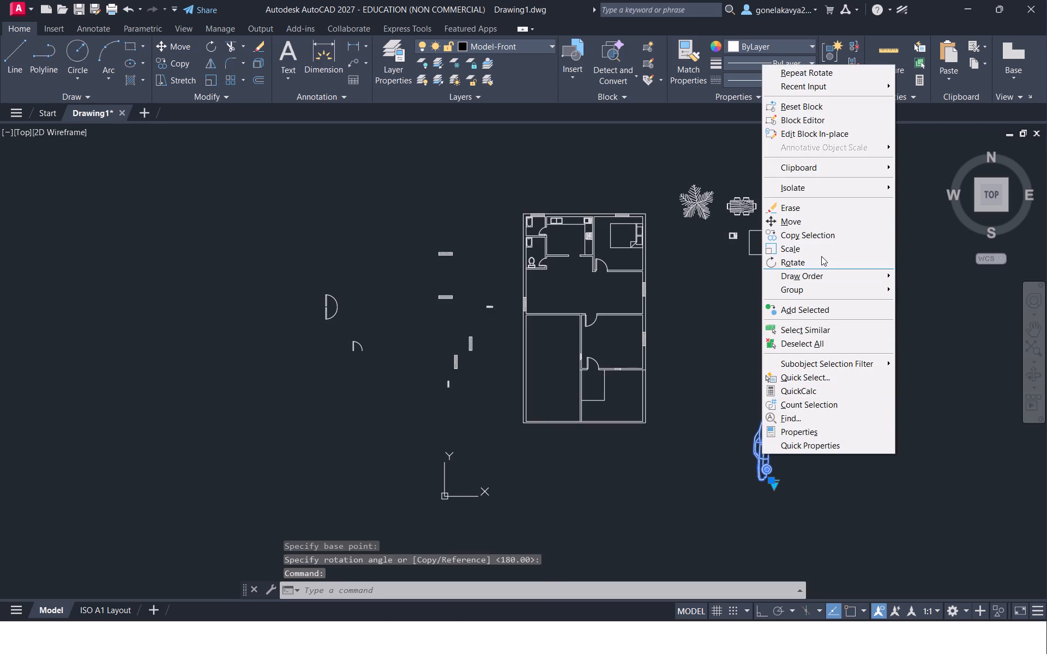
pyautogui.click(819, 244)
pyautogui.moveTo(757, 493); pyautogui.dragTo(797, 529)
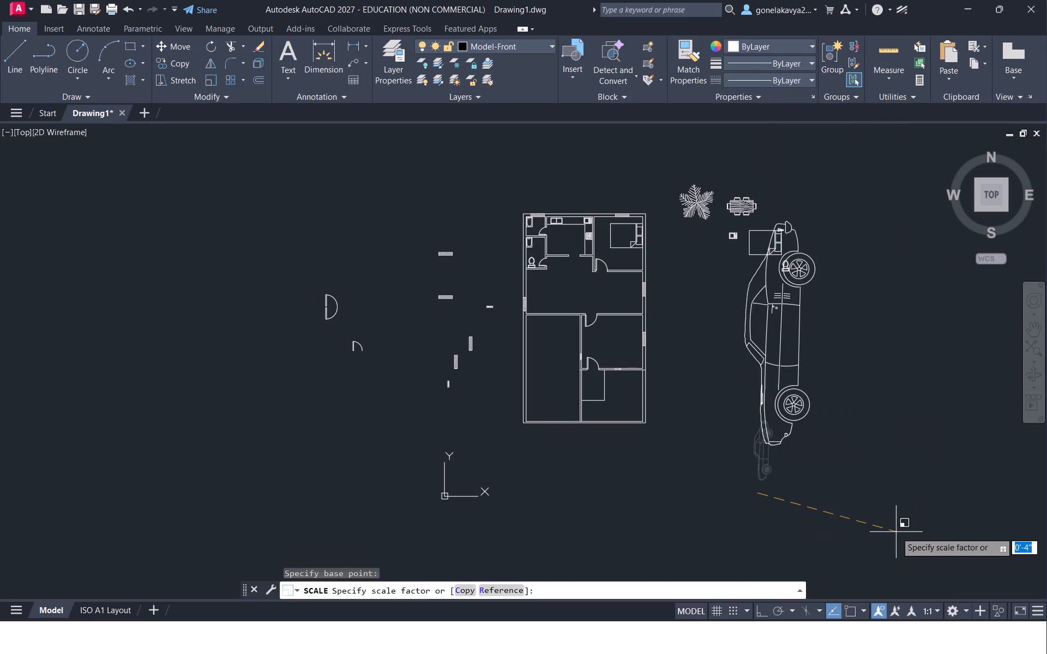
pyautogui.click(840, 564)
# Scale the enlarged car block down to about 0.8 of its size from a point to its right.
pyautogui.click(786, 434)
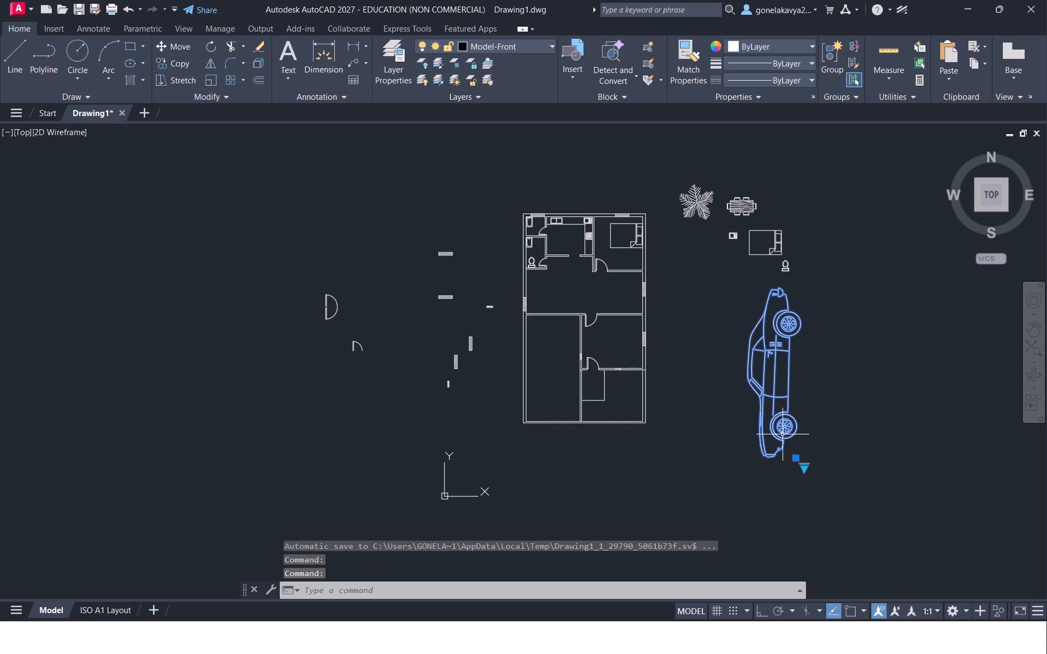
pyautogui.rightClick(783, 434)
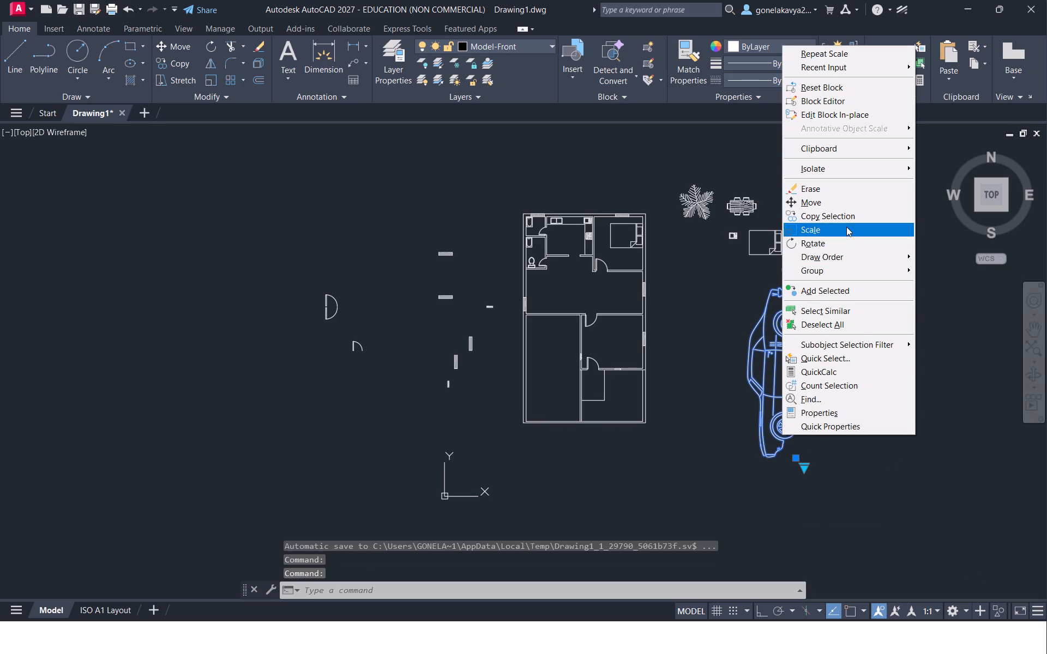
pyautogui.click(835, 234)
pyautogui.moveTo(848, 387); pyautogui.dragTo(853, 416)
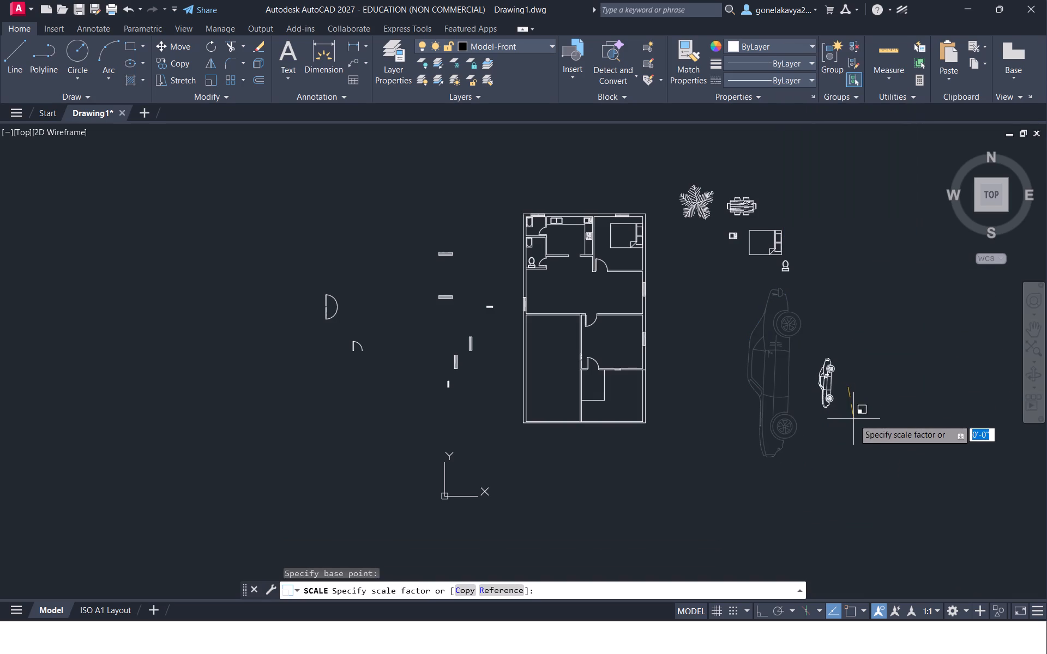
pyautogui.click(874, 468)
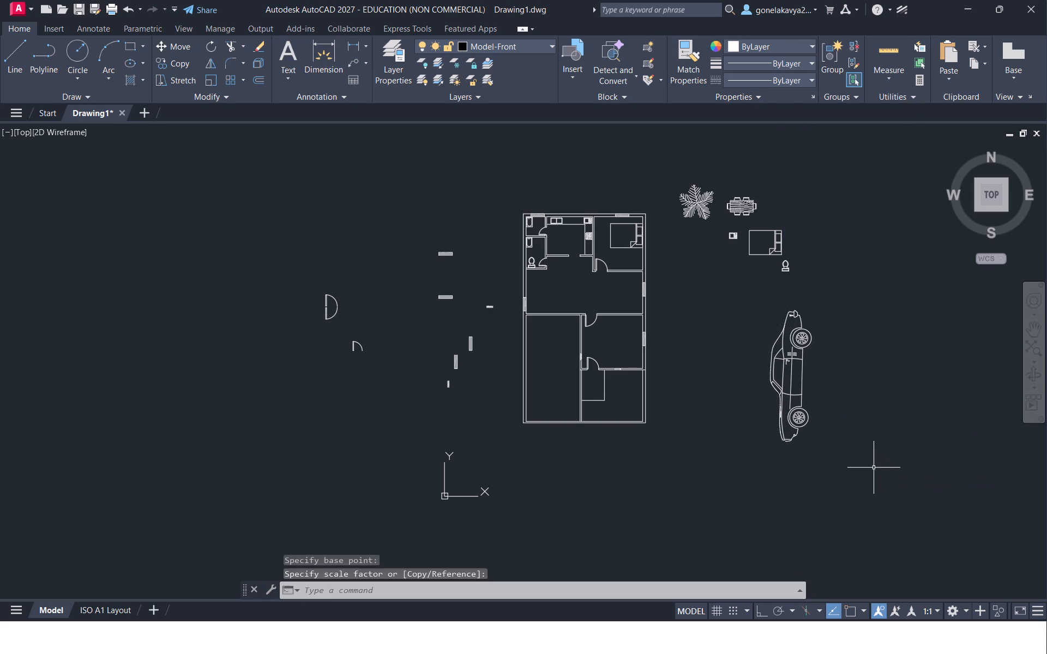
# Move the car block about 14'-9" diagonally down and toward the plan.
pyautogui.click(801, 412)
pyautogui.rightClick(697, 408)
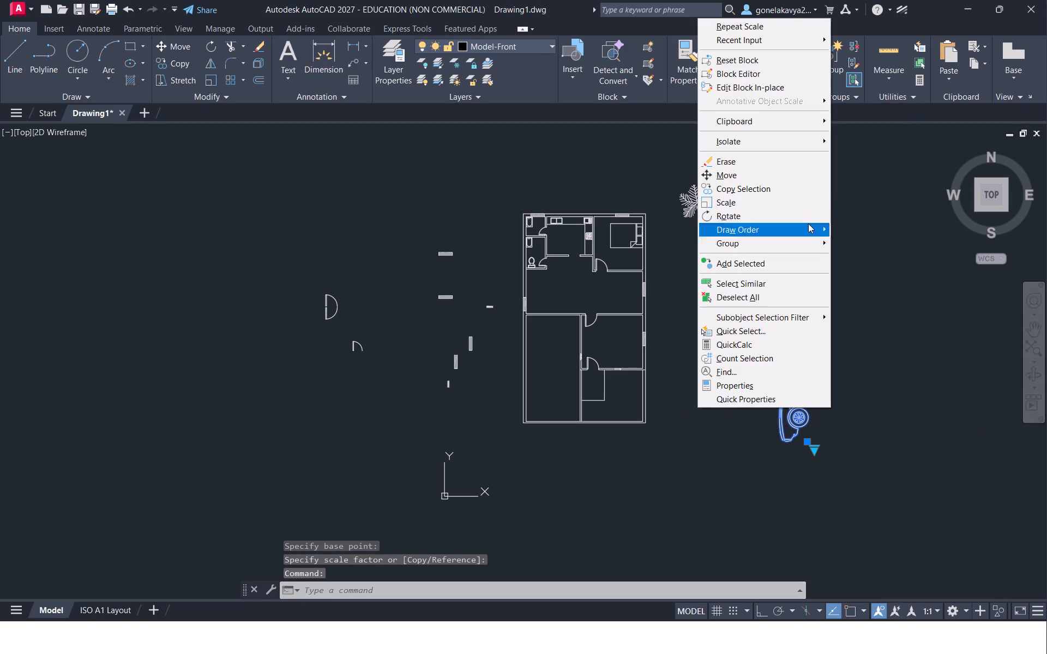
pyautogui.moveTo(799, 171); pyautogui.dragTo(806, 177)
pyautogui.click(787, 365)
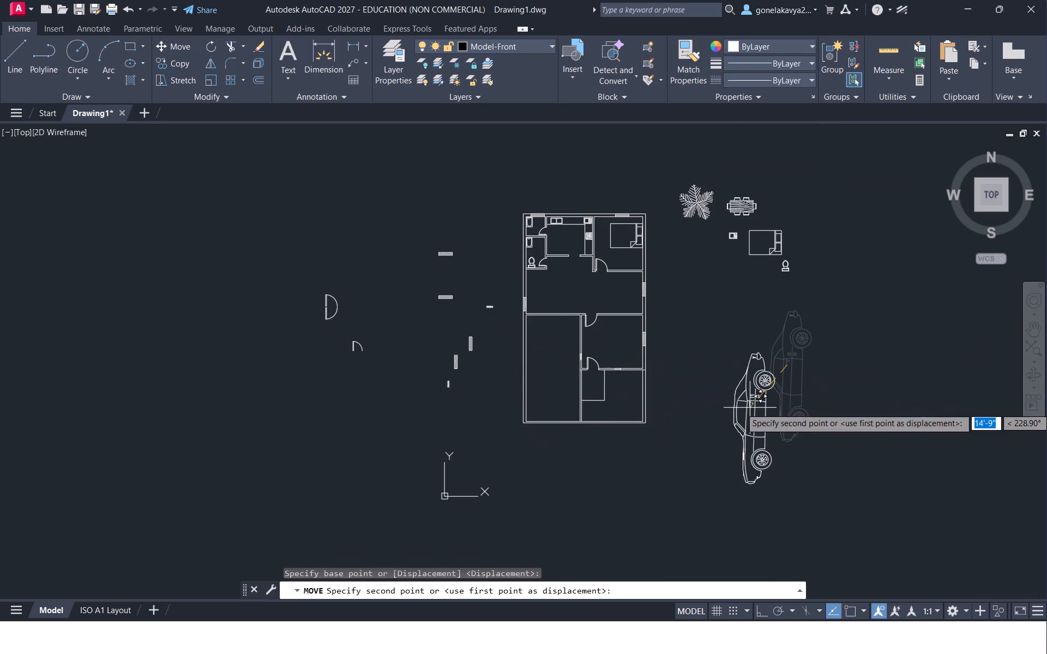
pyautogui.click(755, 408)
# Scale the car block down to about 0.8 of its size from a point just to its right.
pyautogui.click(759, 415)
pyautogui.rightClick(759, 415)
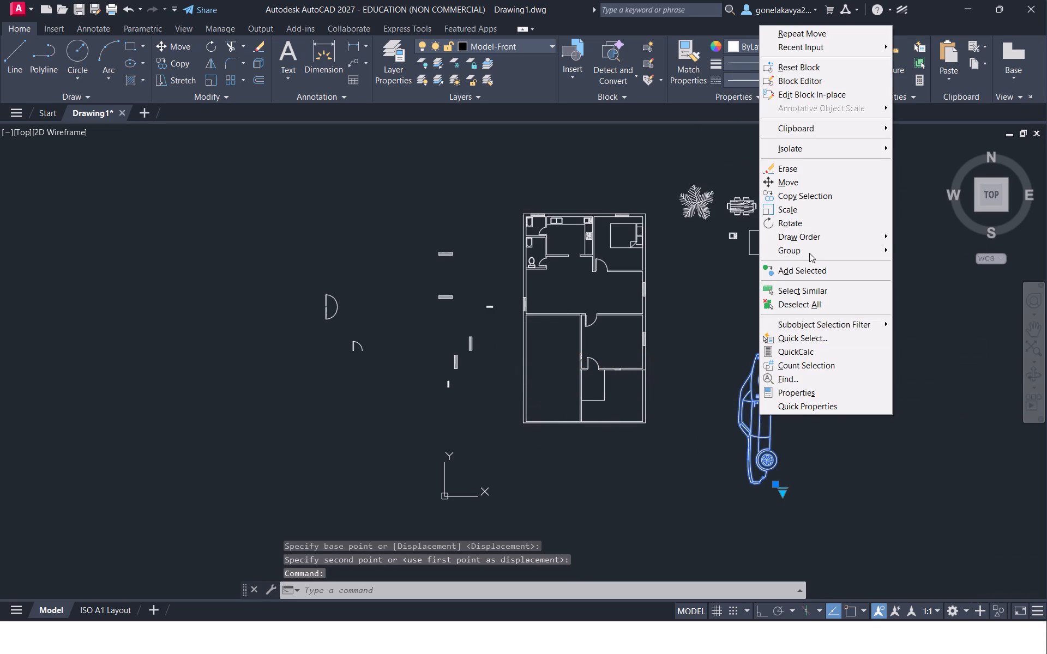
pyautogui.click(808, 216)
pyautogui.moveTo(787, 396); pyautogui.dragTo(801, 432)
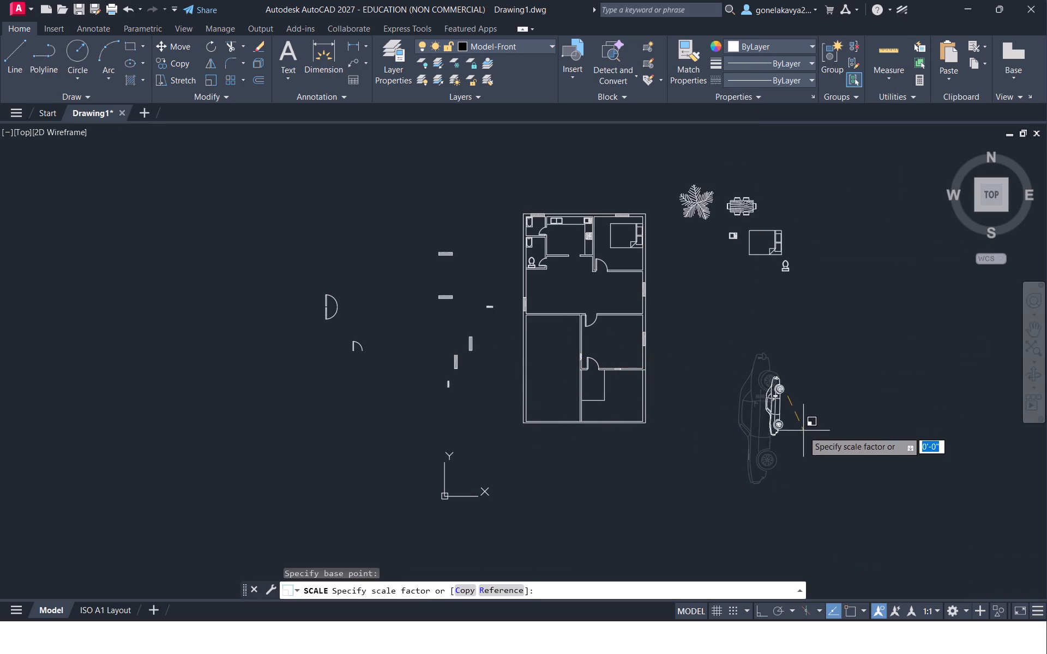
pyautogui.click(847, 427)
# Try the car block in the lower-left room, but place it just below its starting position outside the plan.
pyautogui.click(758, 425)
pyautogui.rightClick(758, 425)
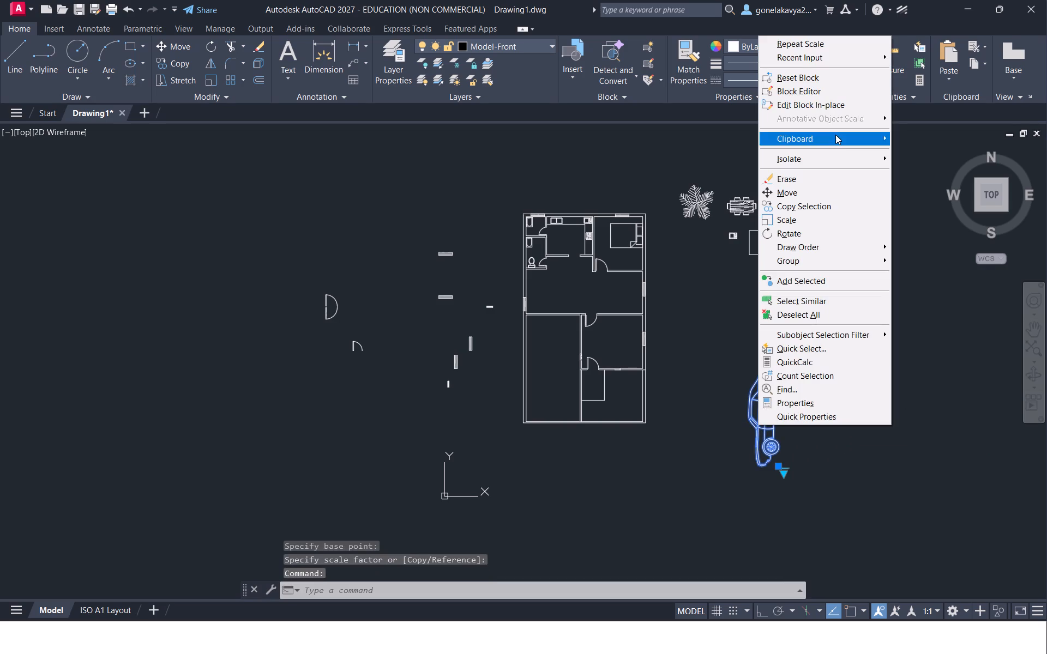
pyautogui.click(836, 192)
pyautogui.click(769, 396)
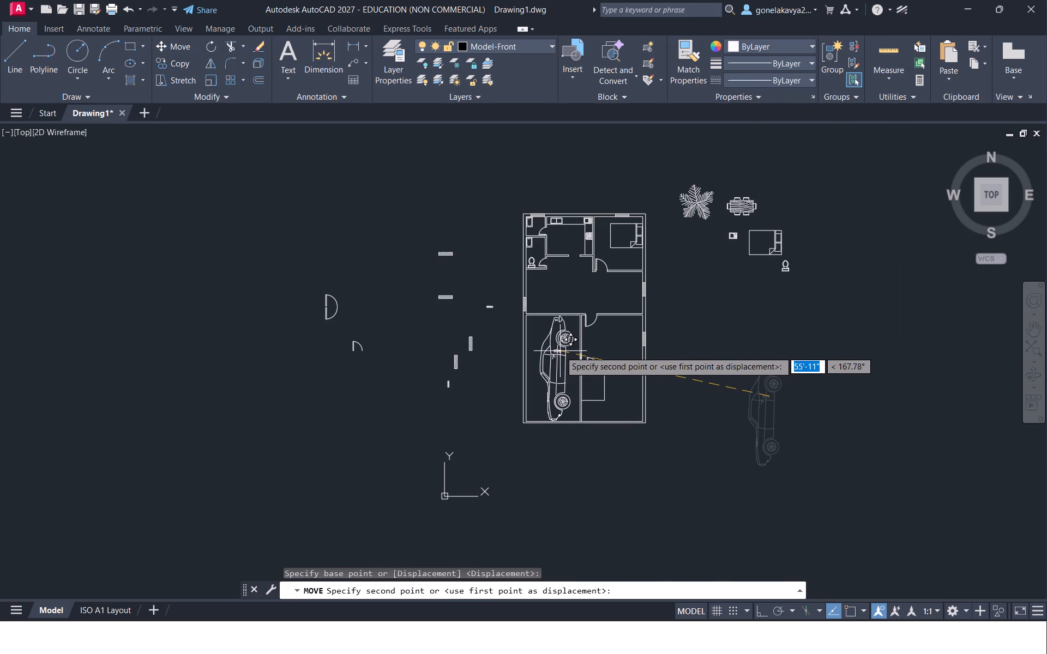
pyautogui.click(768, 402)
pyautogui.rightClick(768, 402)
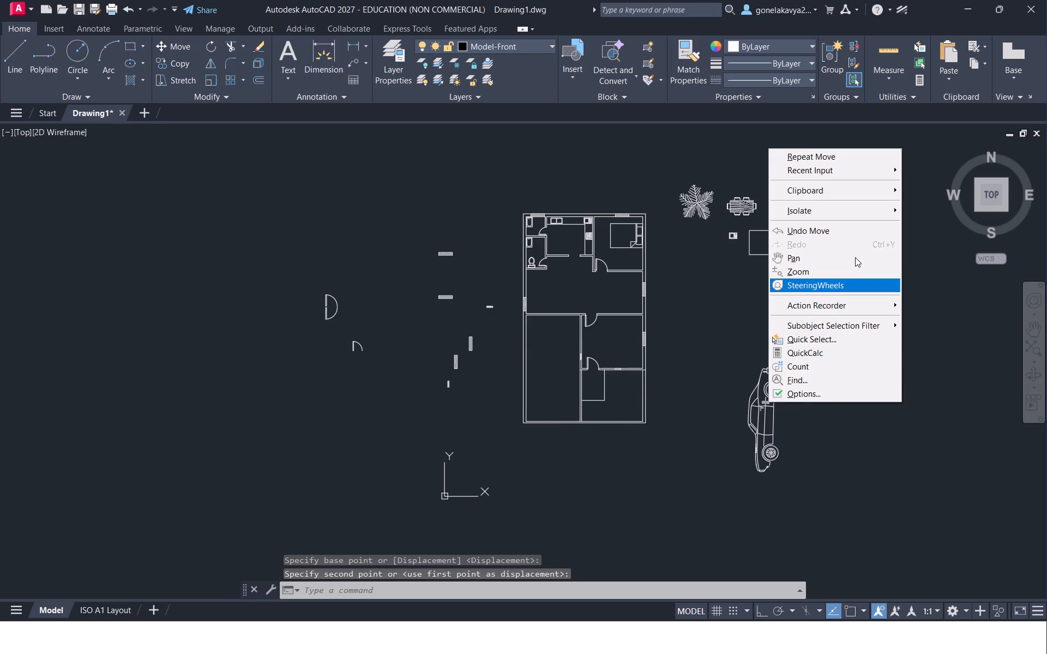
# Scale the car block down to about 0.83 of its size from a point to its upper right.
pyautogui.click(852, 441)
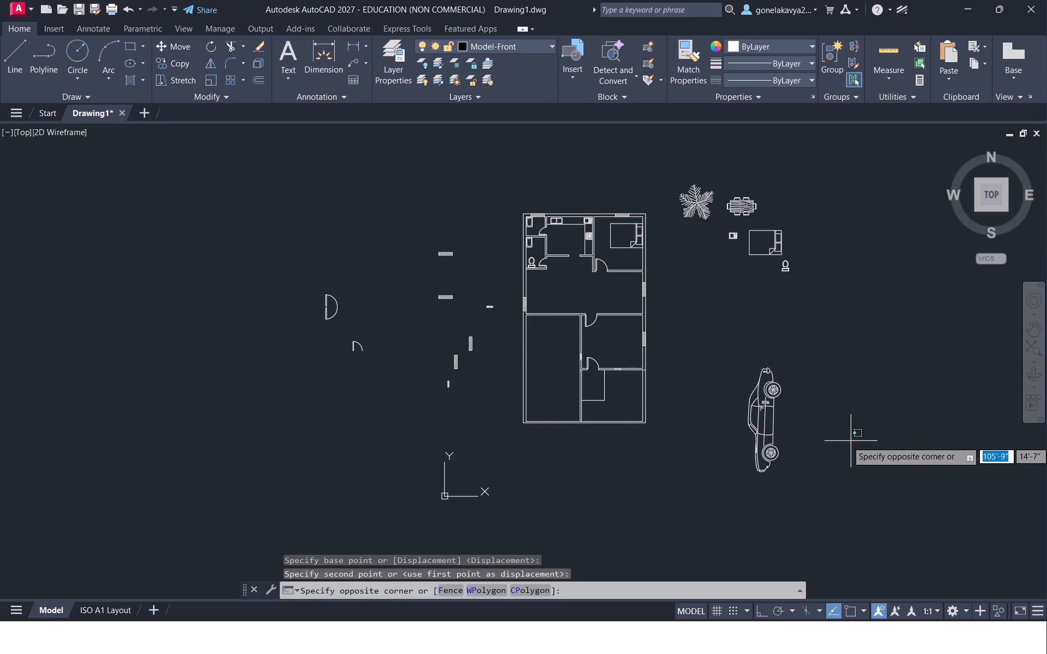
pyautogui.click(754, 439)
pyautogui.rightClick(756, 437)
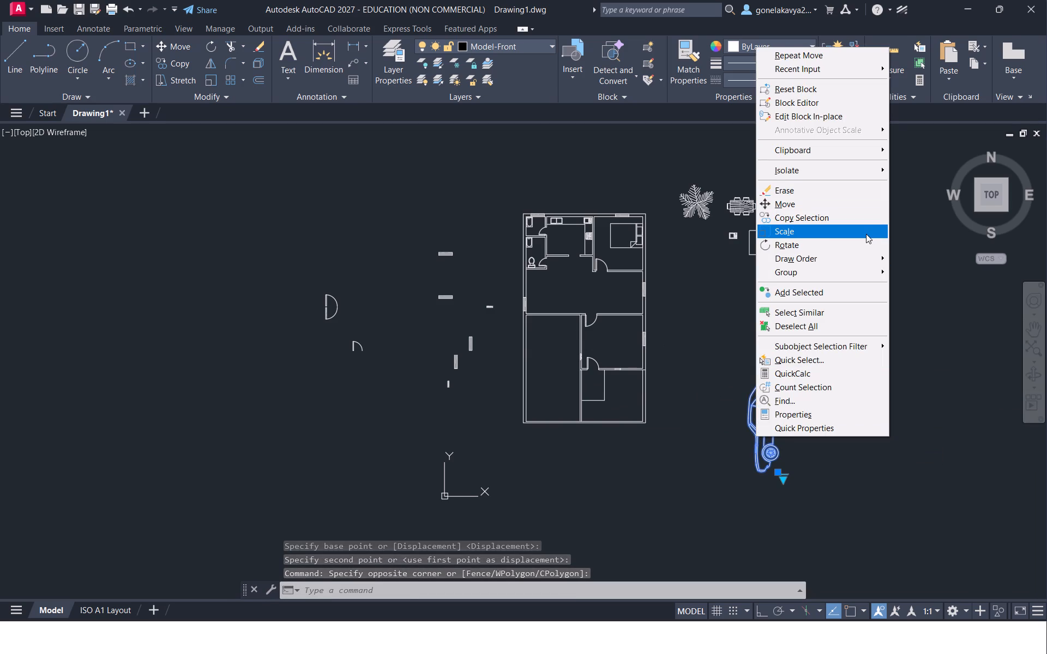
pyautogui.click(866, 234)
pyautogui.click(849, 376)
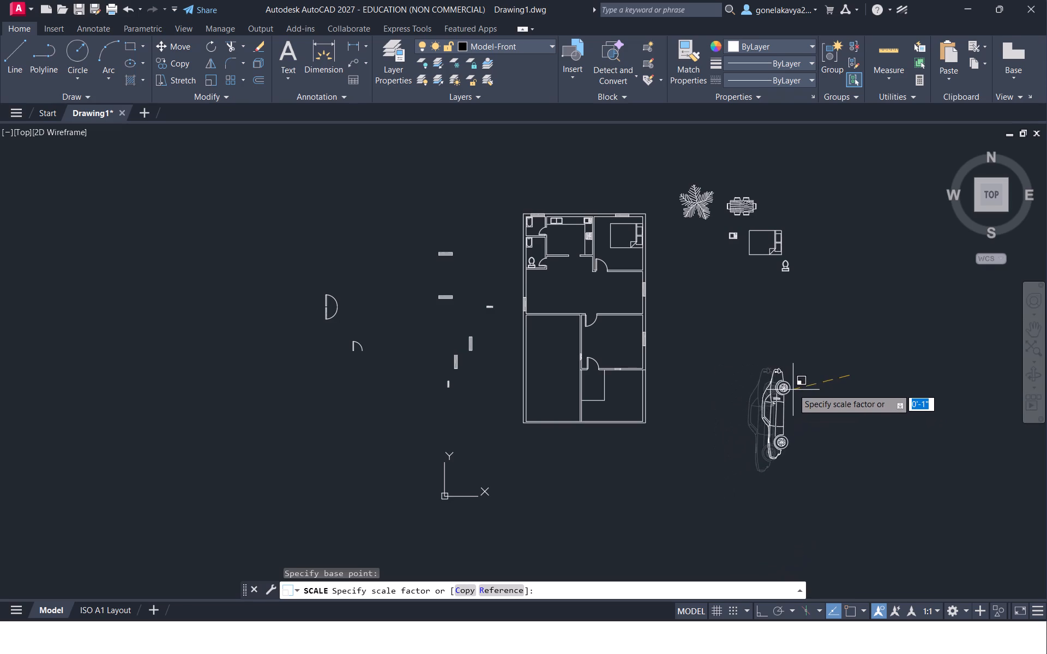
pyautogui.click(795, 384)
# Scale the car block down to about 0.6 of its size from a point just above it.
pyautogui.click(783, 397)
pyautogui.rightClick(775, 396)
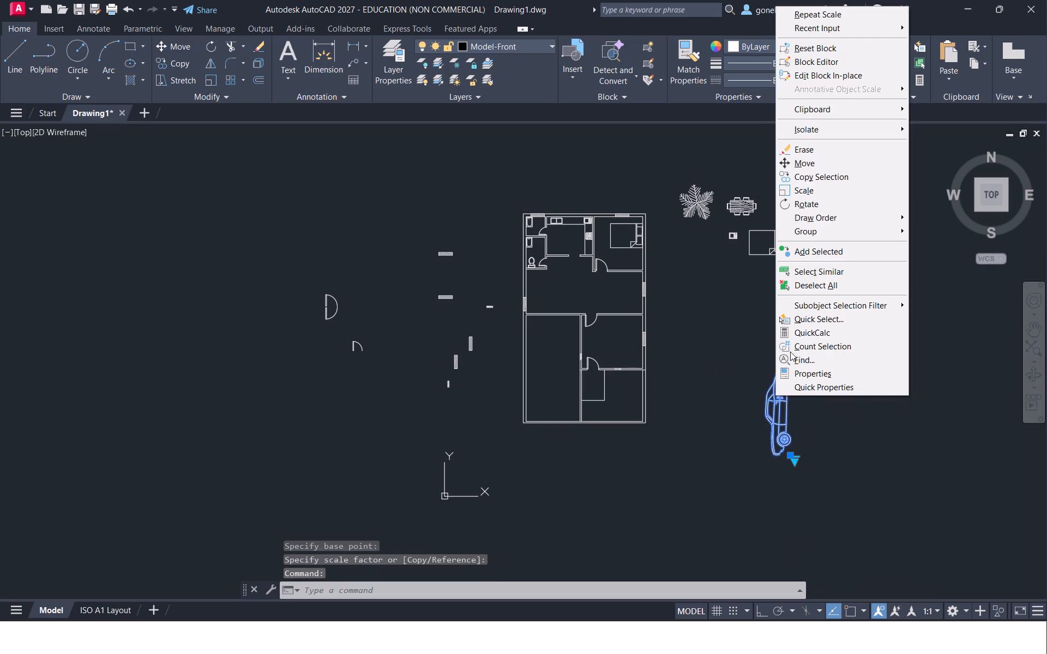
pyautogui.click(831, 187)
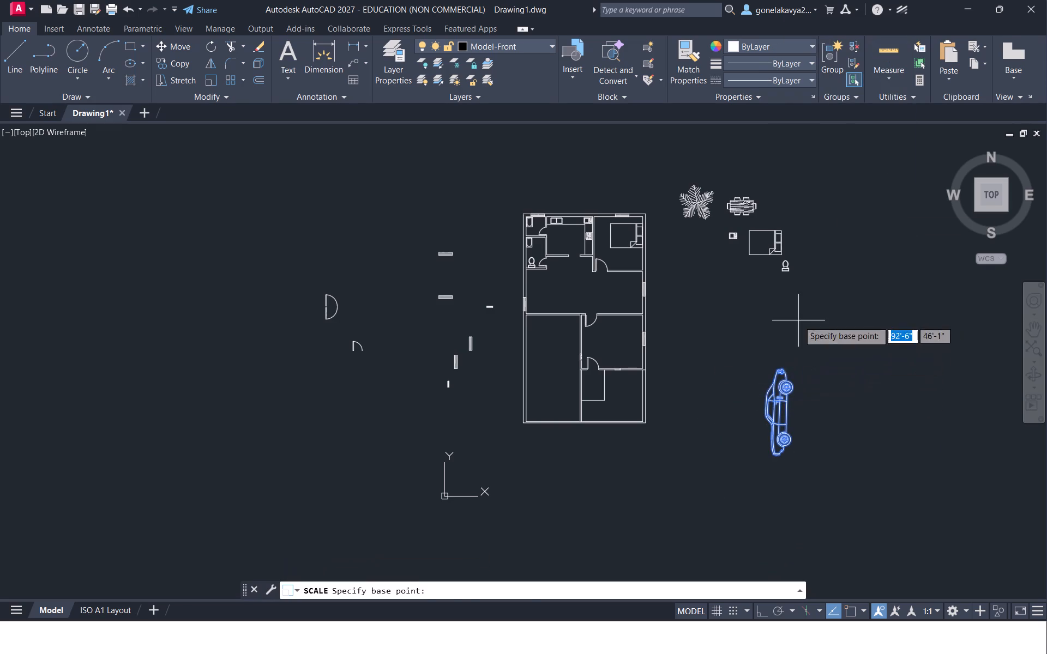
pyautogui.click(798, 320)
pyautogui.rightClick(802, 320)
pyautogui.click(765, 322)
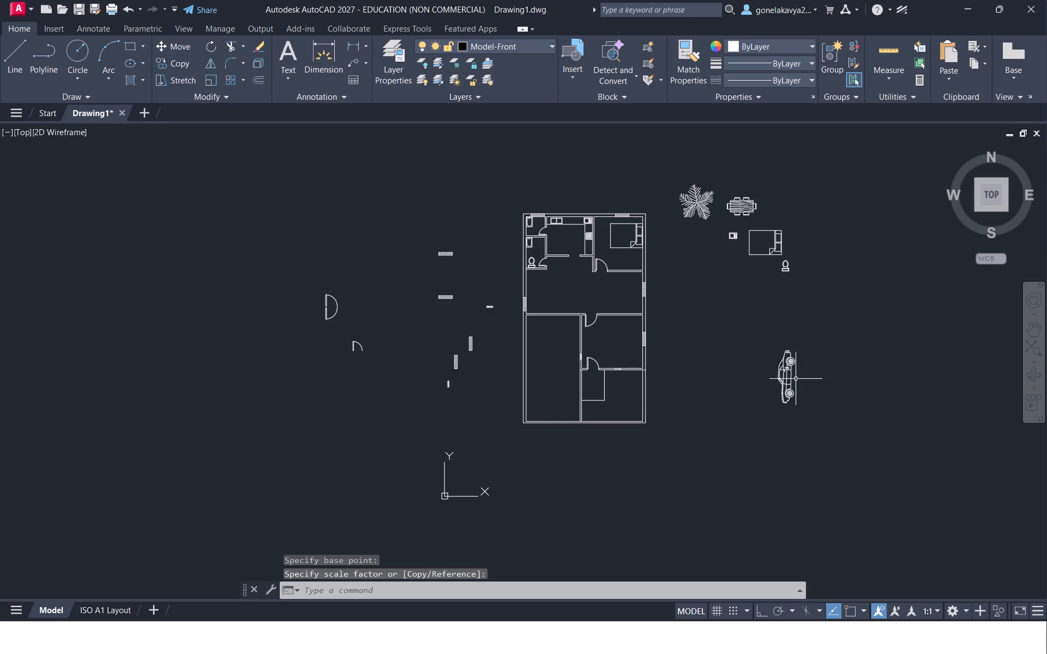
# Scale the car block up to about 1.4 times its size from a point to its lower right.
pyautogui.moveTo(793, 381); pyautogui.dragTo(785, 389)
pyautogui.rightClick(785, 389)
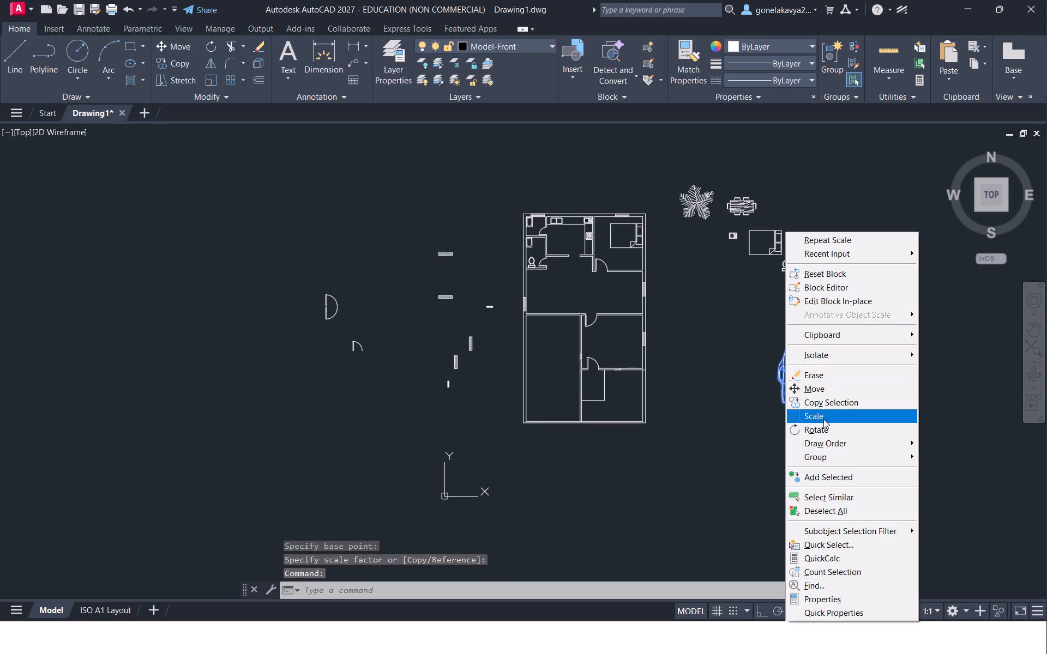
pyautogui.click(823, 419)
pyautogui.moveTo(828, 429); pyautogui.dragTo(833, 450)
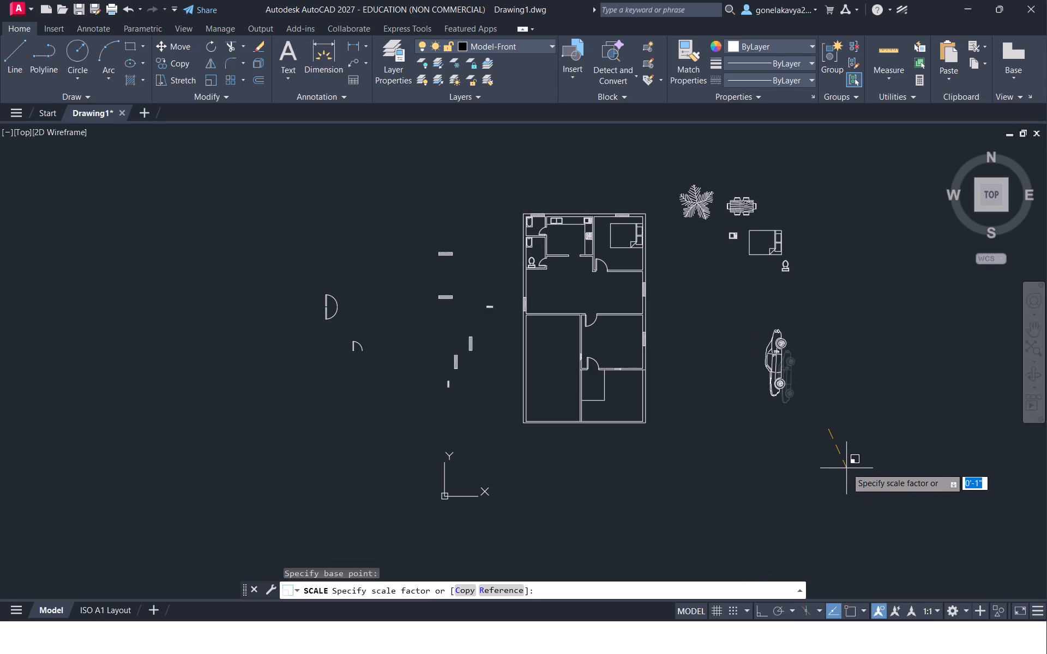
pyautogui.click(844, 475)
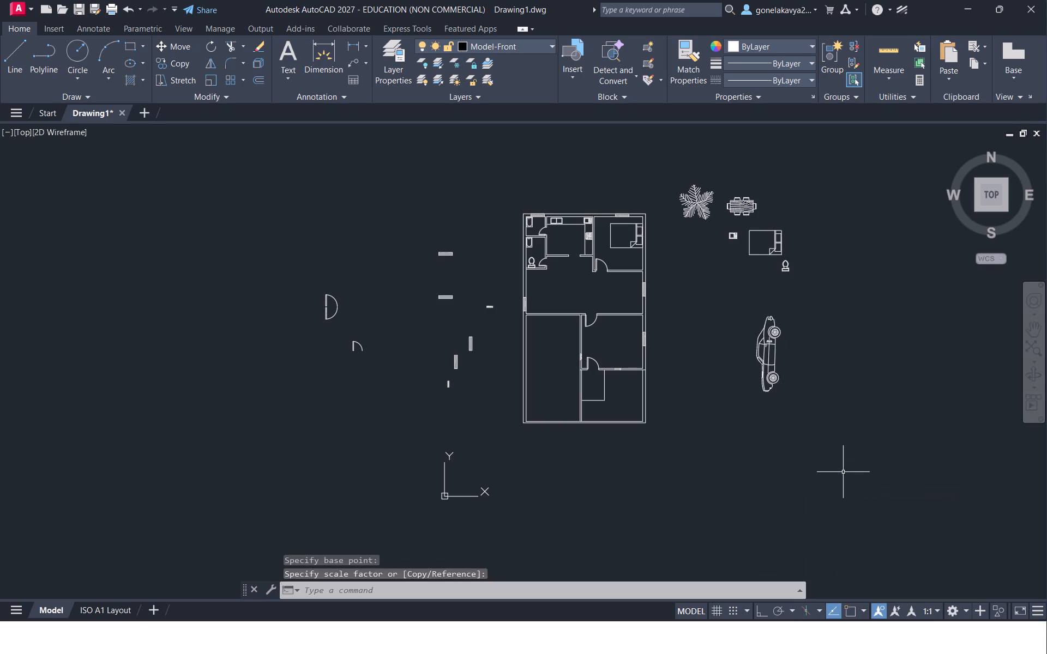
# Move the car block about 57' across into the large lower-left room of the plan.
pyautogui.click(763, 356)
pyautogui.rightClick(763, 356)
pyautogui.click(832, 393)
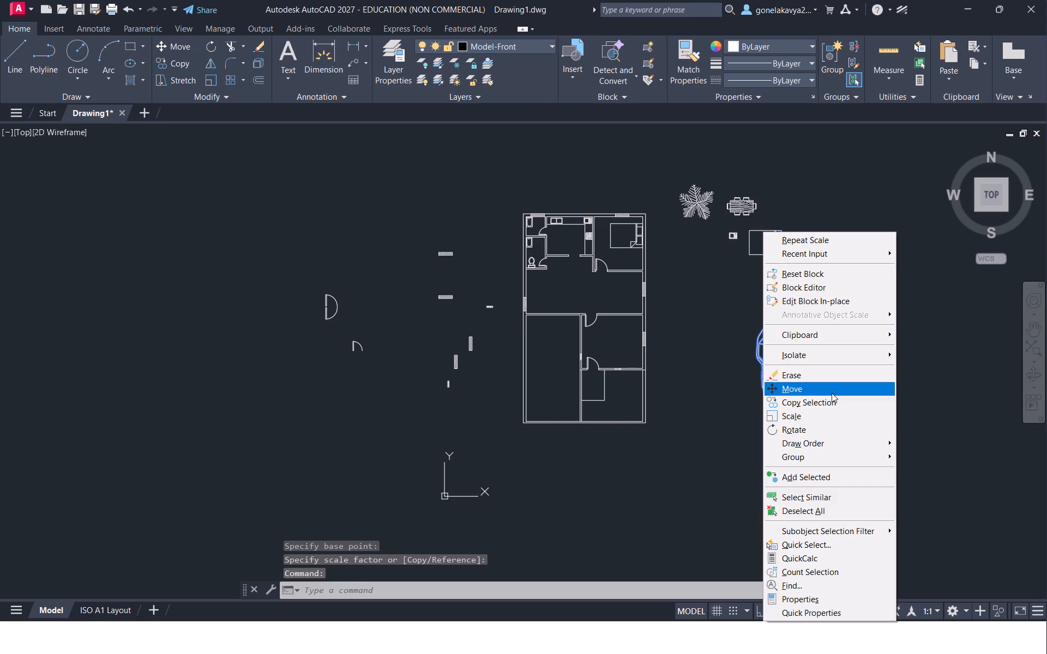
pyautogui.click(785, 379)
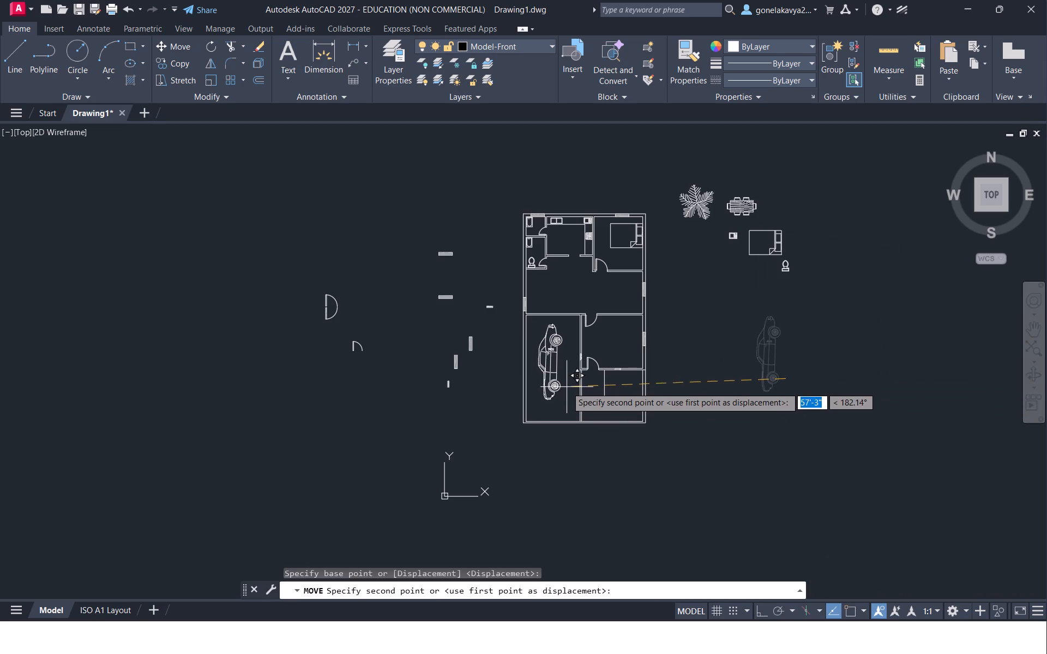
pyautogui.click(568, 385)
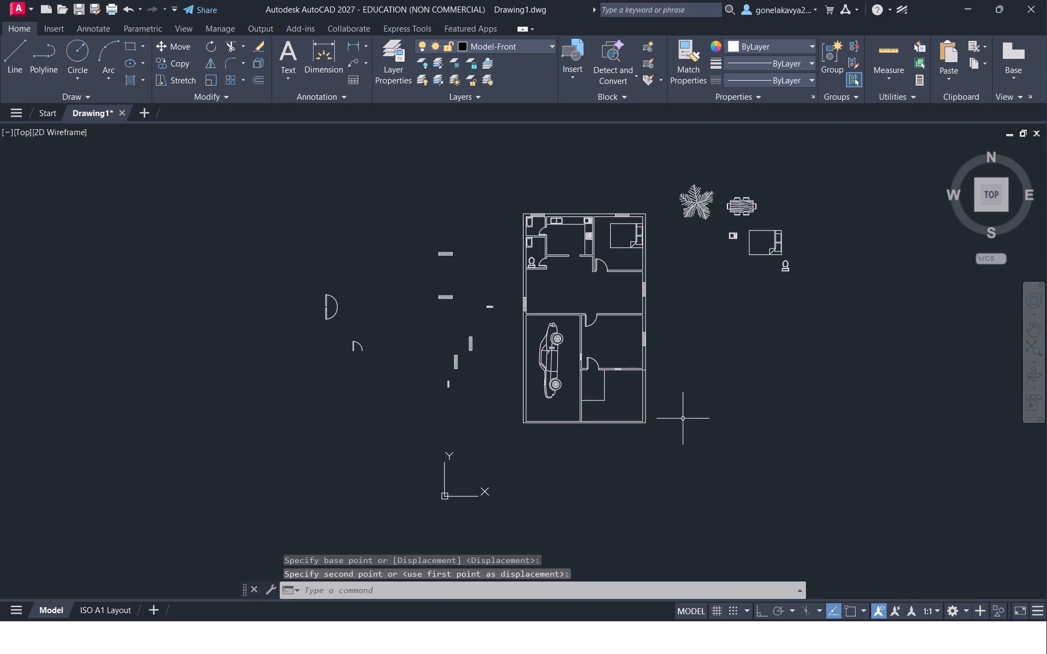
# Copy the plant block to three spots in the open area beside and below the lower part of the plan.
pyautogui.click(688, 209)
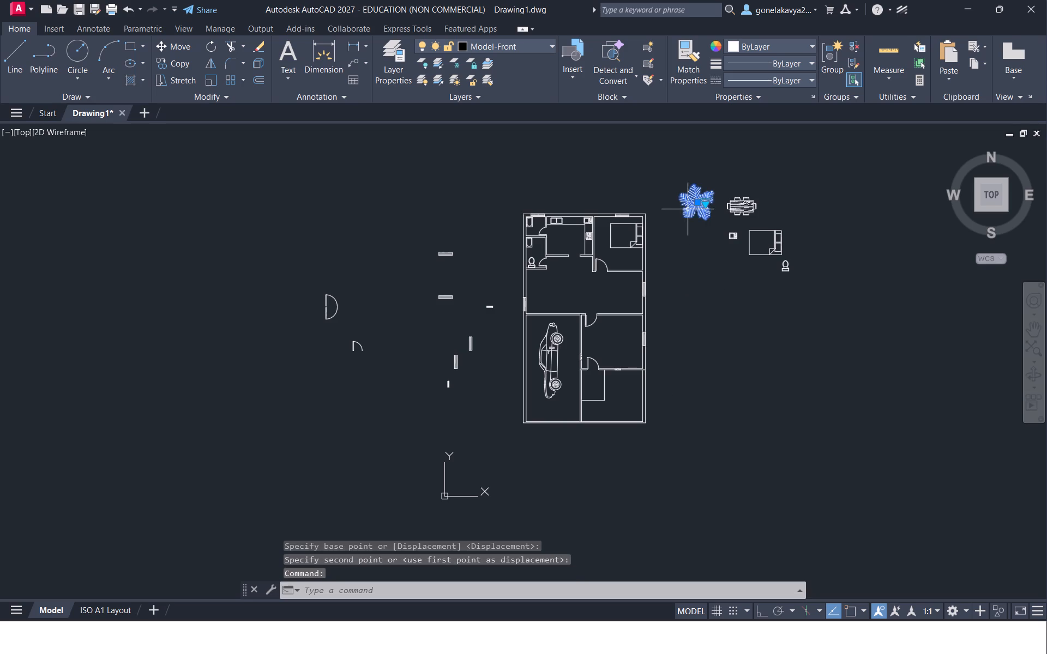
pyautogui.rightClick(689, 302)
pyautogui.click(771, 399)
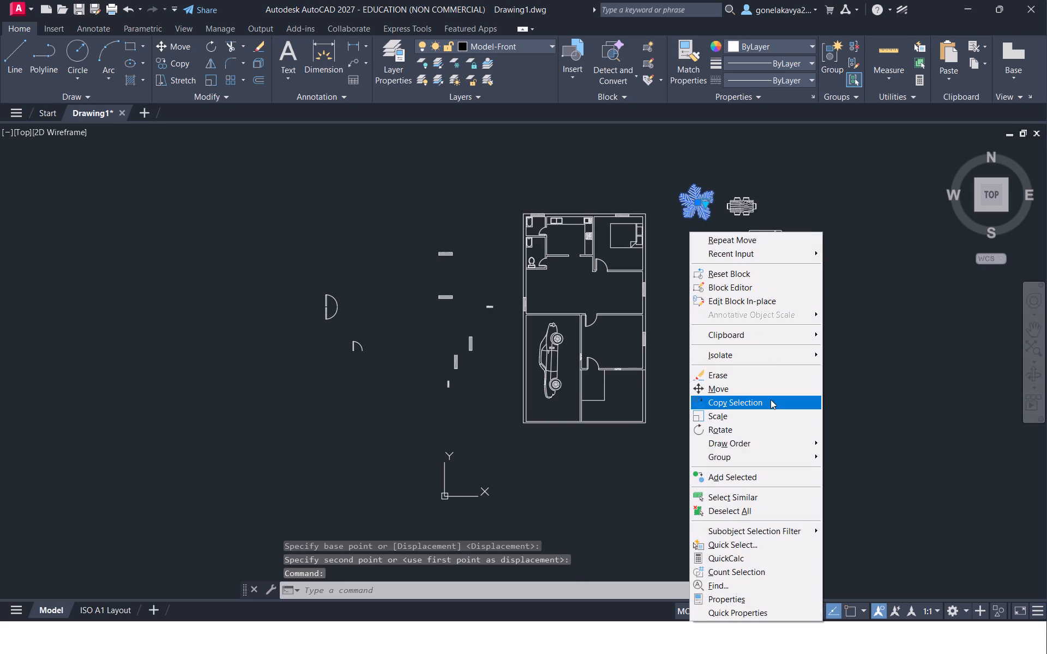
pyautogui.moveTo(717, 205); pyautogui.dragTo(718, 221)
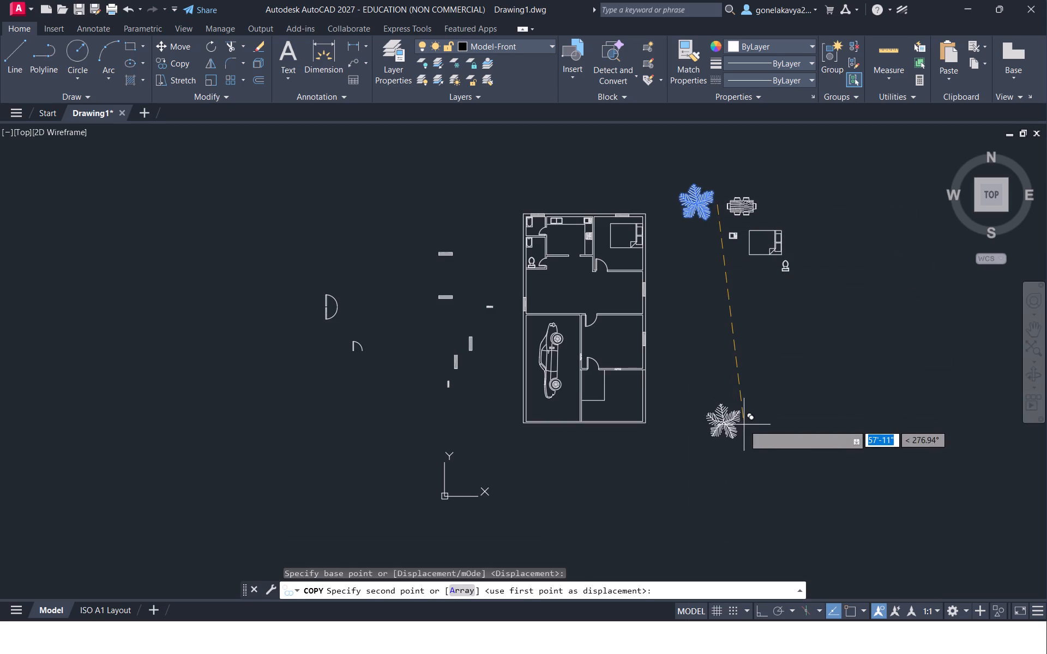
pyautogui.click(712, 401)
pyautogui.rightClick(712, 401)
pyautogui.click(782, 380)
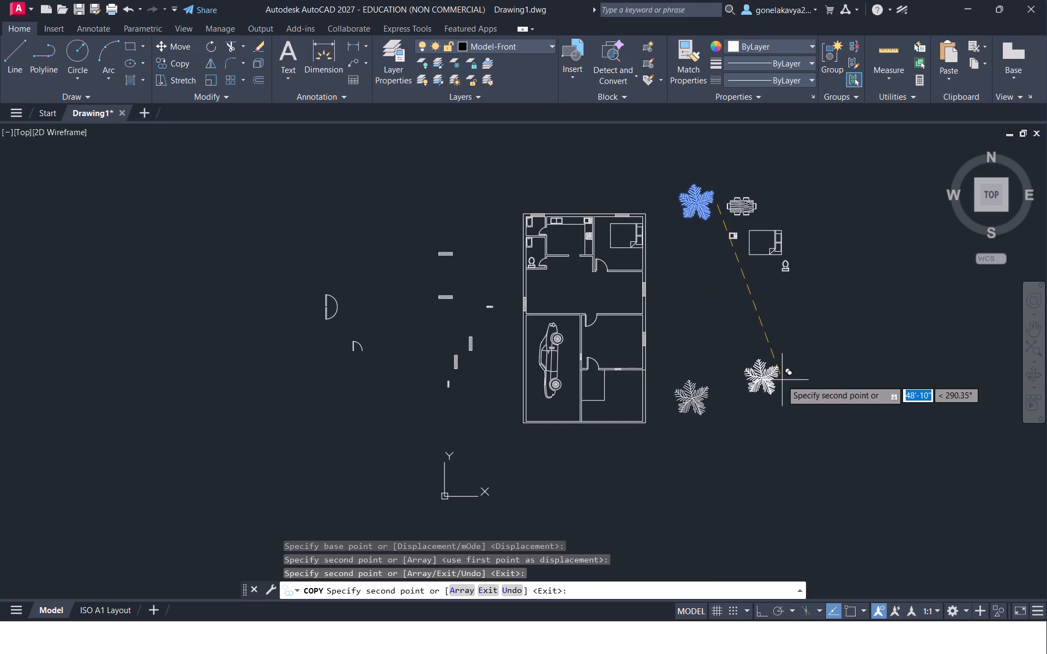
pyautogui.click(758, 476)
pyautogui.press('Escape')
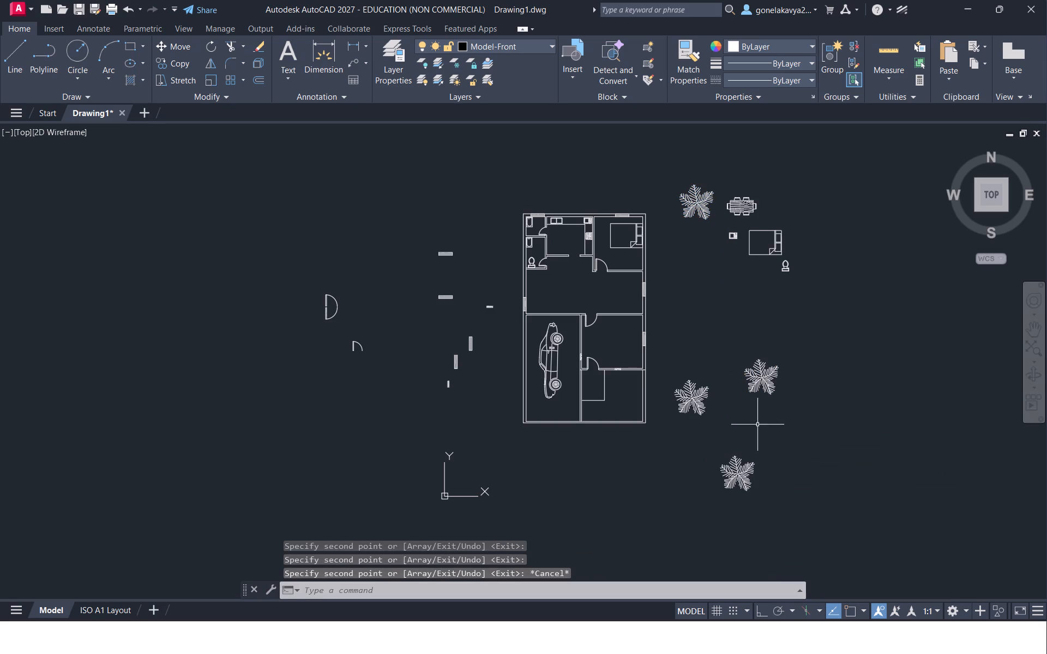
# Scale the rightmost plant copy down to a little under half its size from a point at its lower right.
pyautogui.click(771, 373)
pyautogui.rightClick(770, 373)
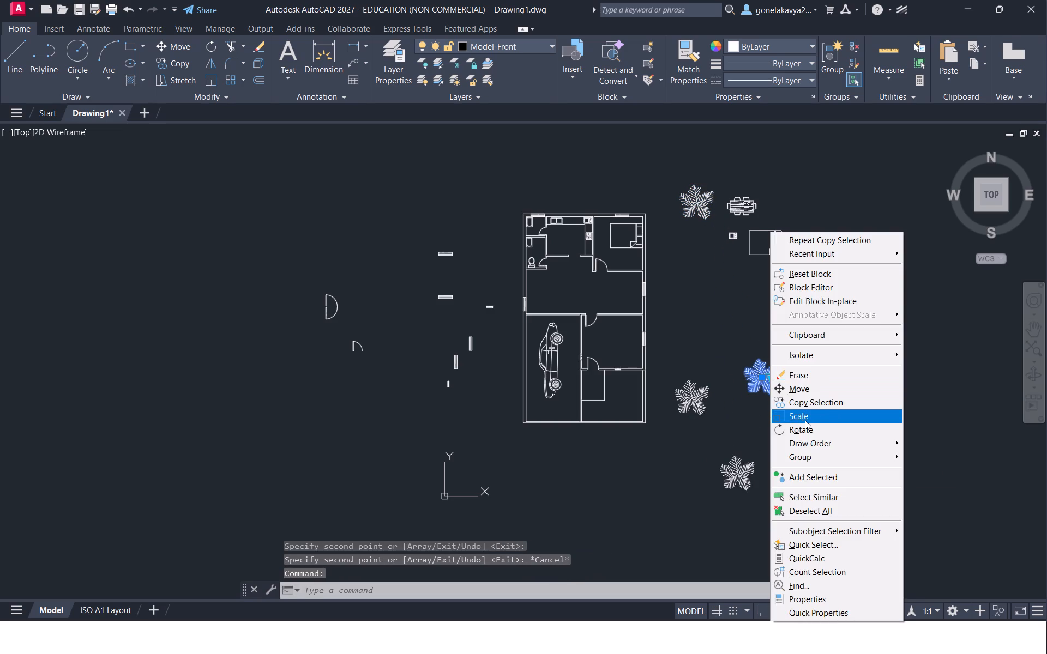
pyautogui.click(805, 420)
pyautogui.moveTo(787, 389); pyautogui.dragTo(789, 425)
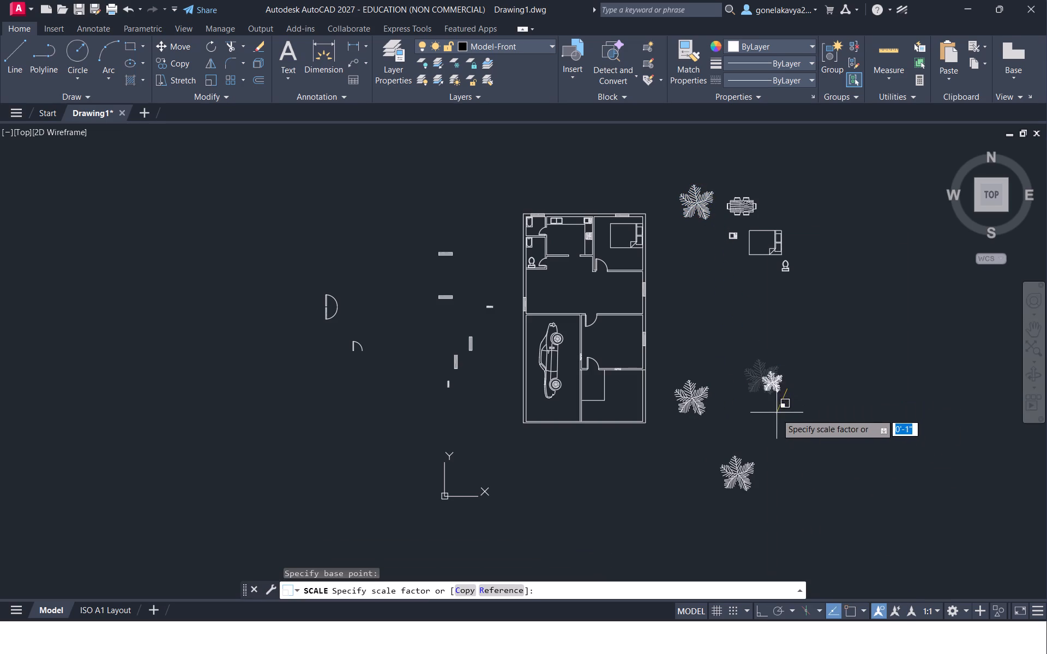
pyautogui.click(779, 407)
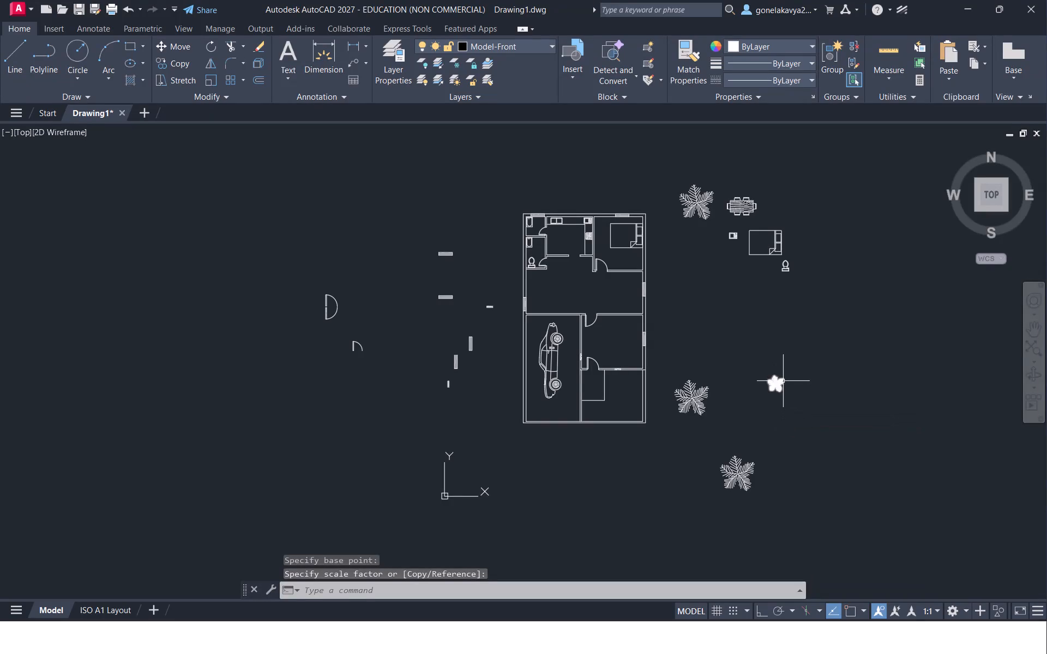
# Copy the reduced plant block to the open area just outside the plan's lower right-hand room.
pyautogui.click(783, 381)
pyautogui.rightClick(783, 381)
pyautogui.click(826, 402)
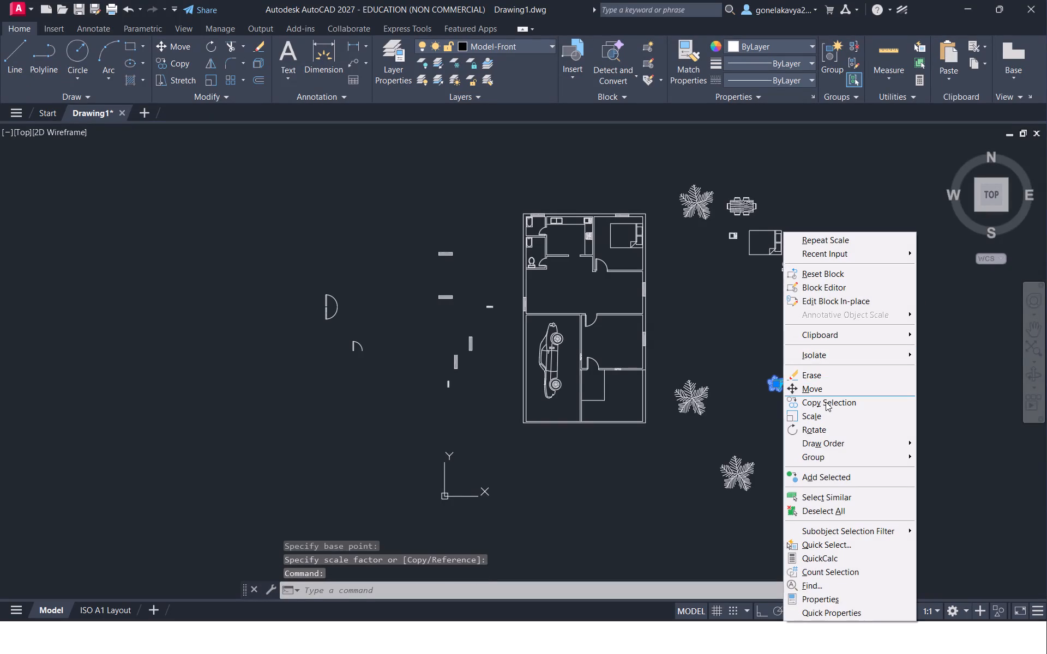
pyautogui.click(784, 383)
pyautogui.scroll(3, 575, 364)
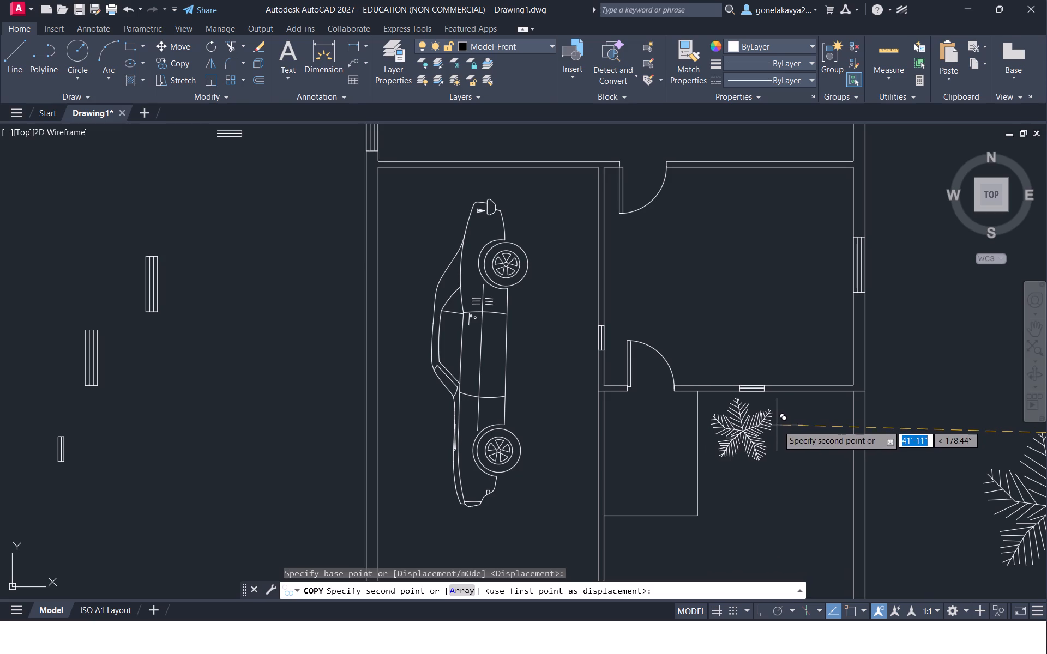
pyautogui.scroll(-2, 806, 502)
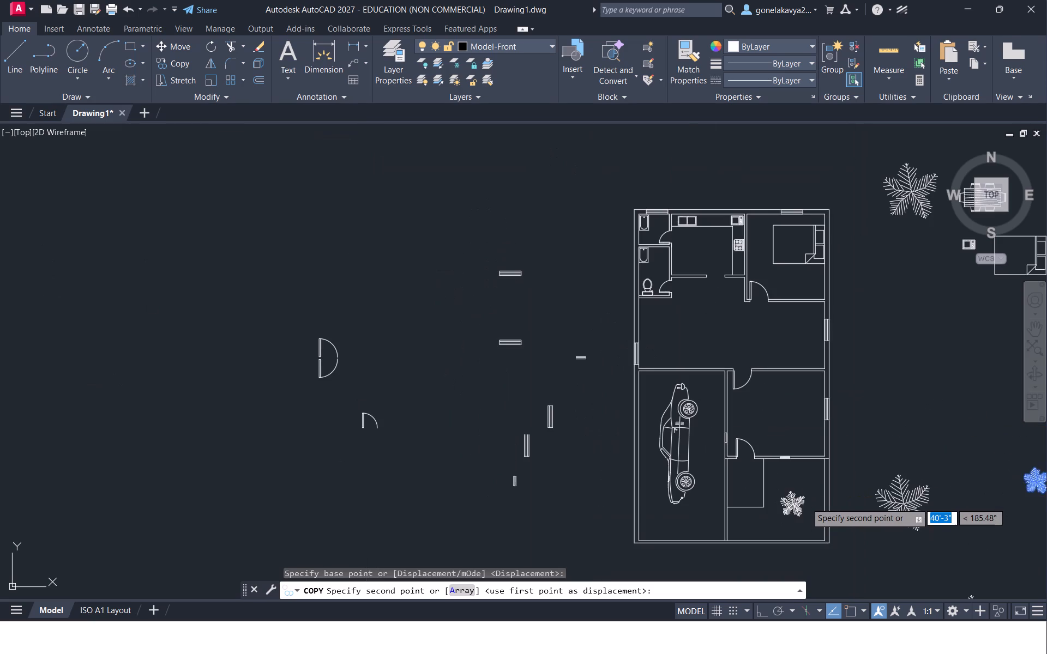
pyautogui.click(917, 396)
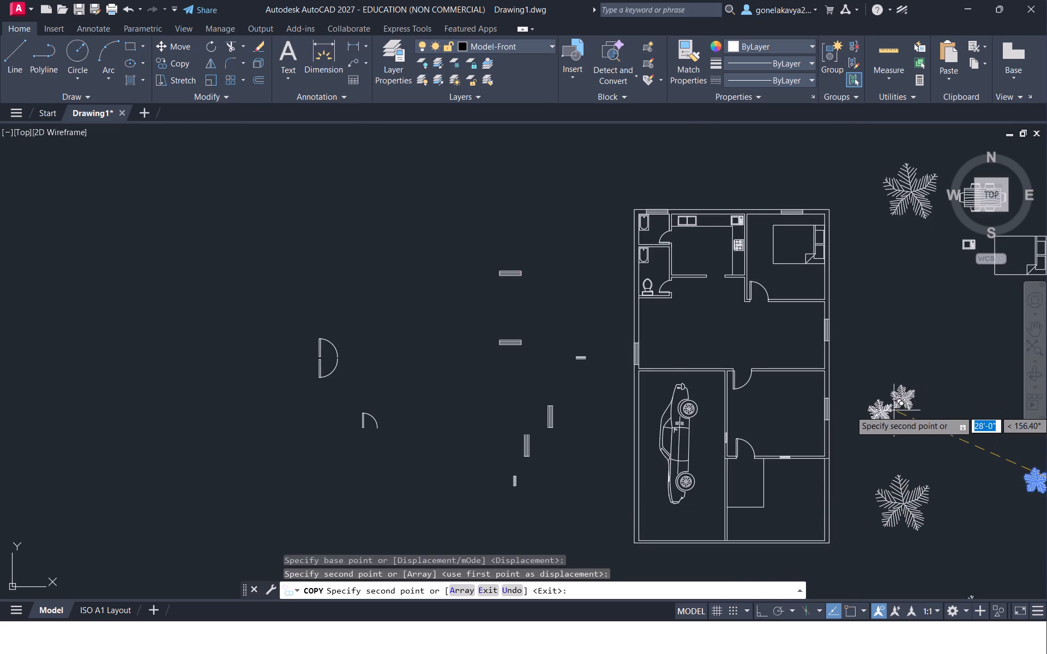
pyautogui.press('Escape')
# Scale the new small plant copy down to about 0.55 of its size from a point just below it.
pyautogui.click(908, 404)
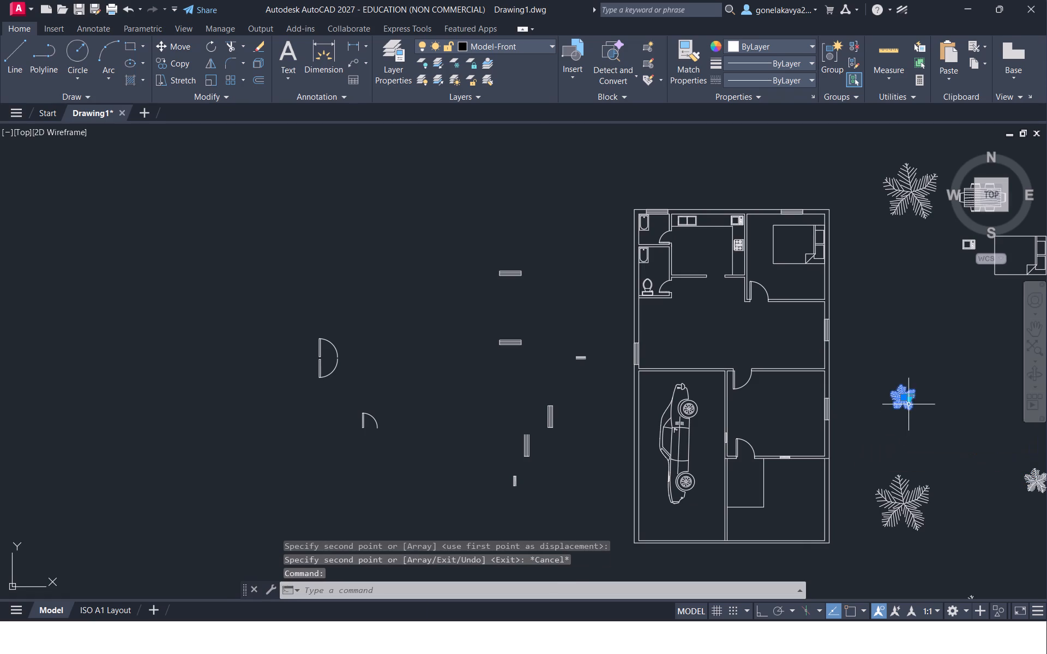
pyautogui.rightClick(908, 404)
pyautogui.click(947, 197)
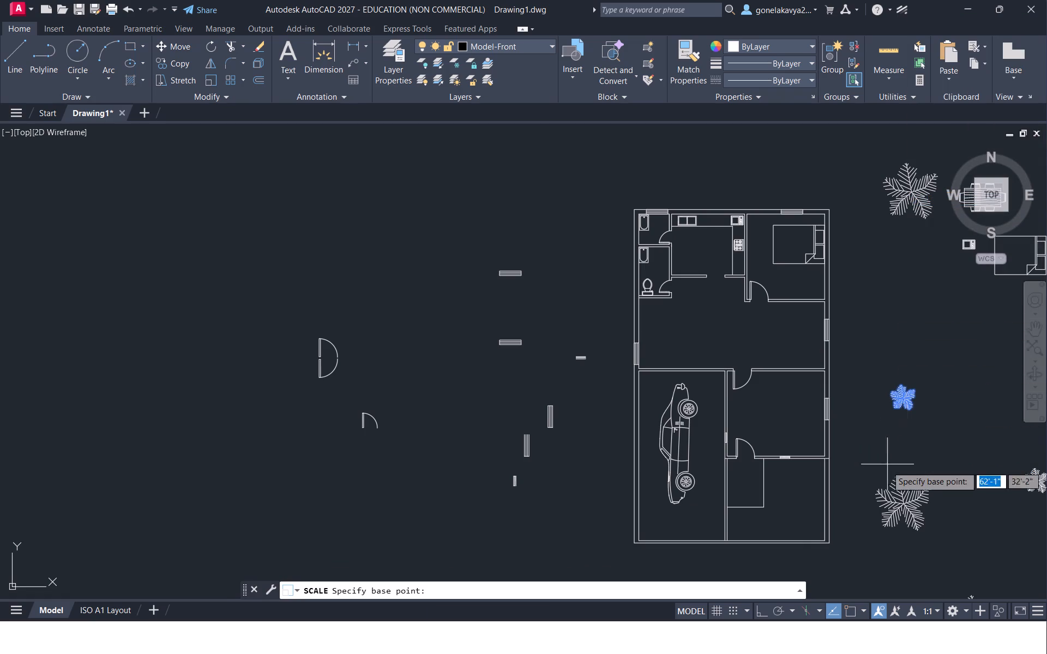
pyautogui.moveTo(900, 431); pyautogui.dragTo(907, 438)
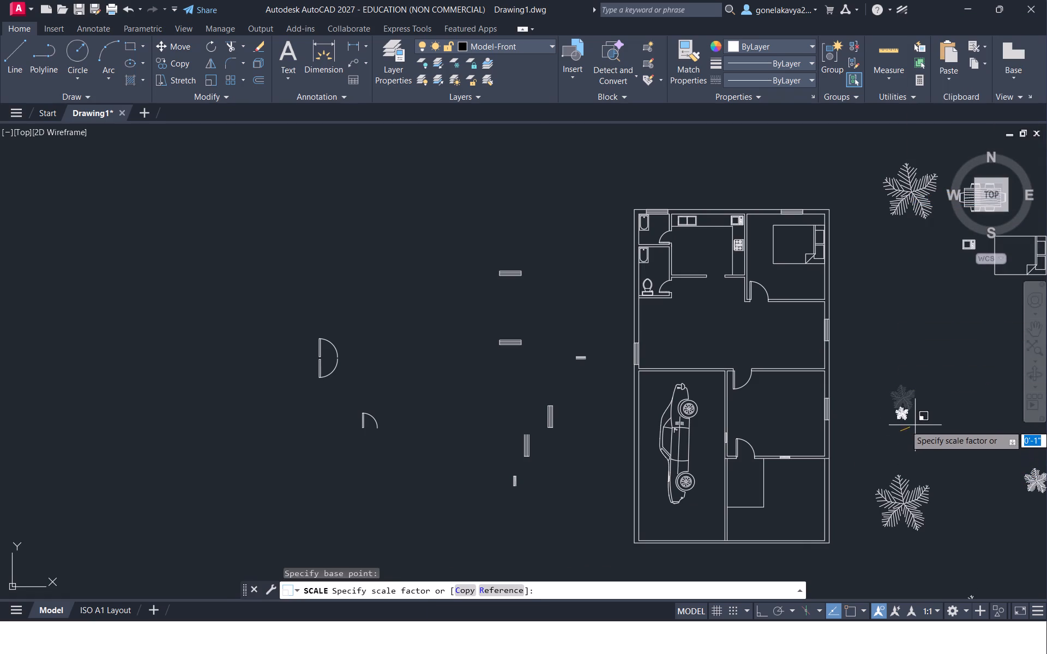
pyautogui.click(915, 425)
# Copy the smallest plant block to three spots in a column along the inner rectangle's right side in the lower right-hand room.
pyautogui.click(906, 413)
pyautogui.rightClick(906, 413)
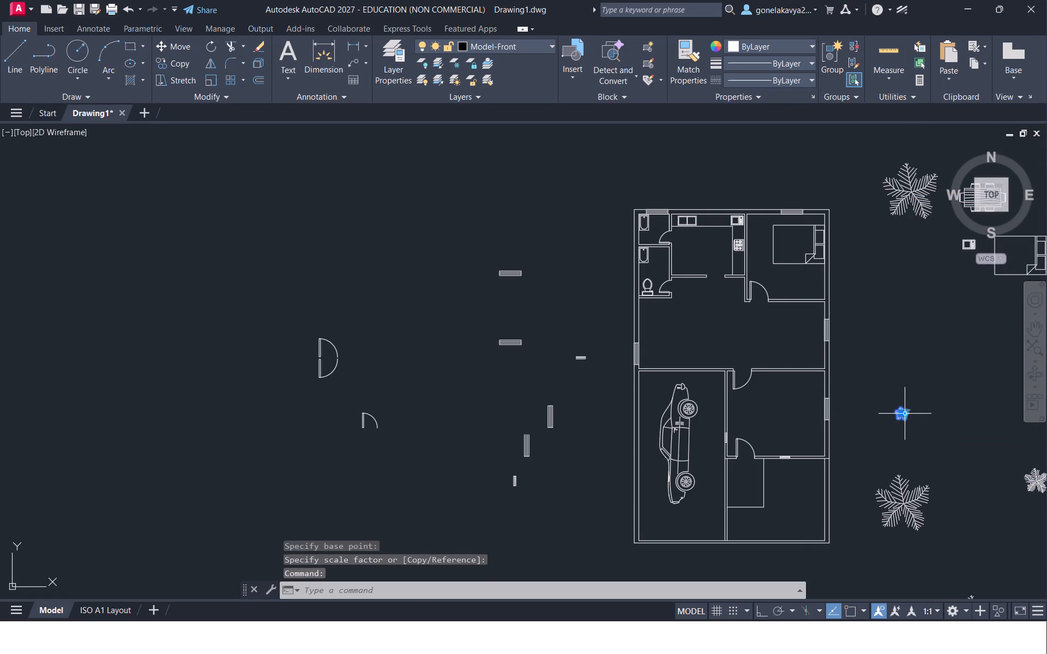
pyautogui.click(976, 197)
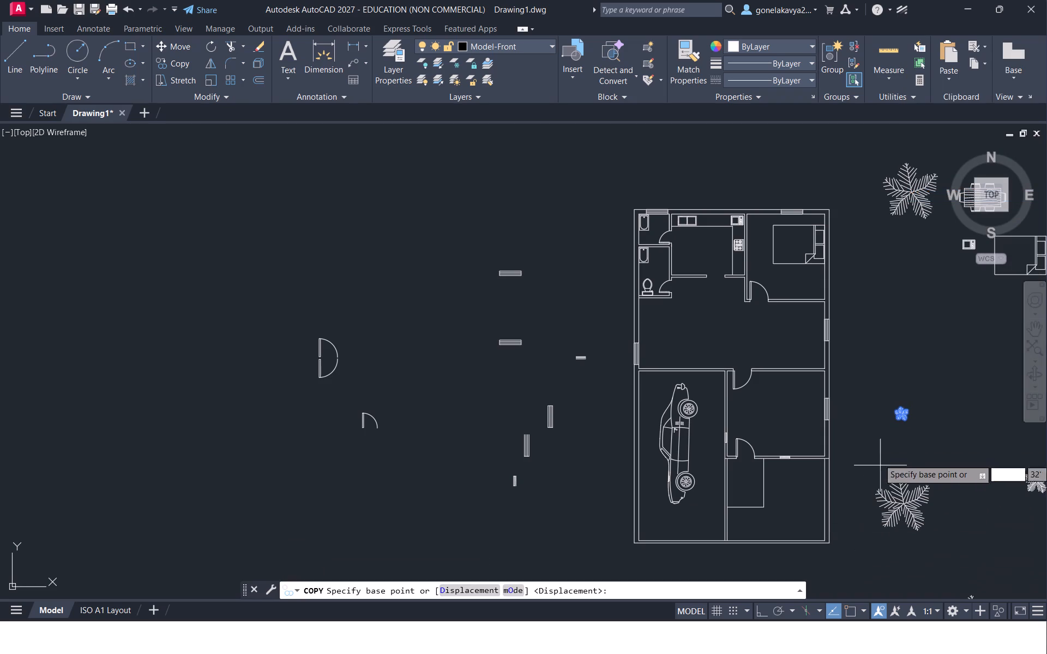
pyautogui.click(909, 414)
pyautogui.scroll(3, 785, 506)
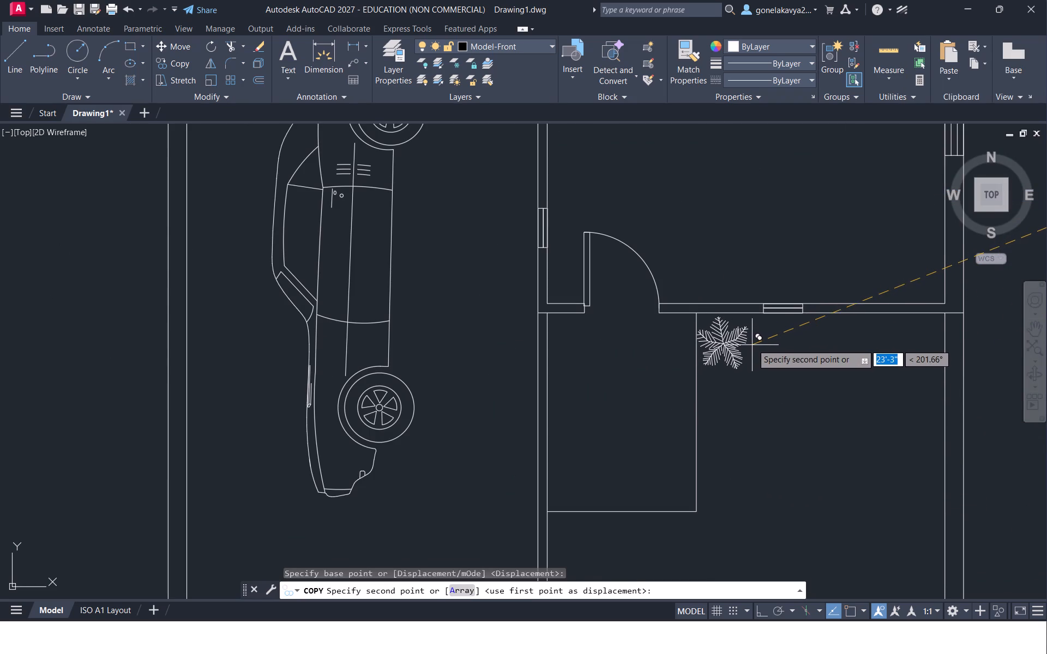
pyautogui.click(752, 344)
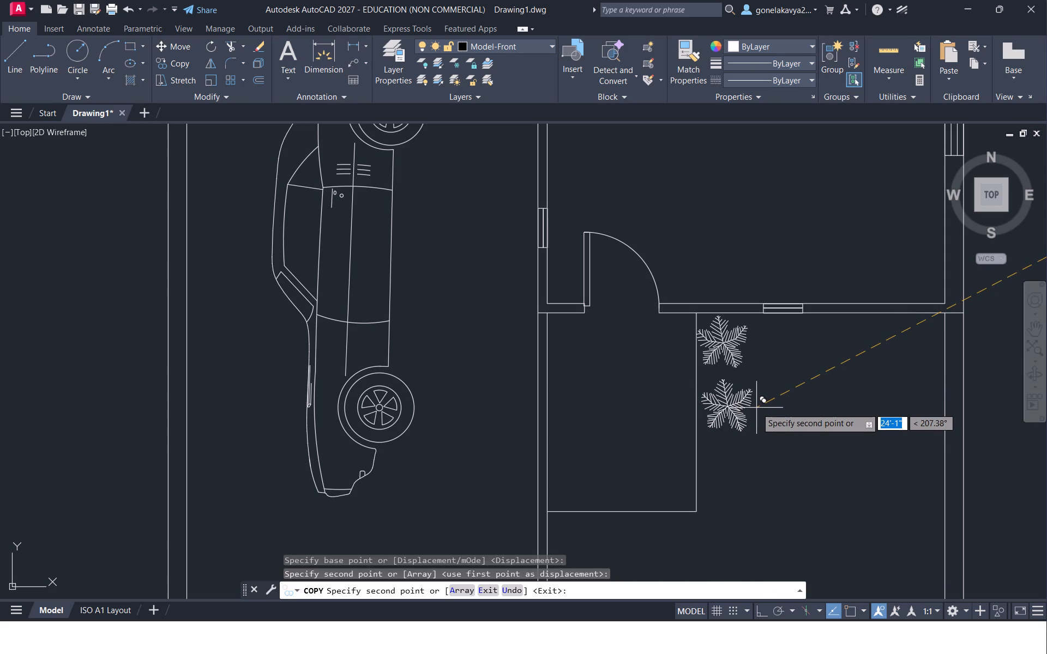
pyautogui.click(756, 408)
pyautogui.click(753, 474)
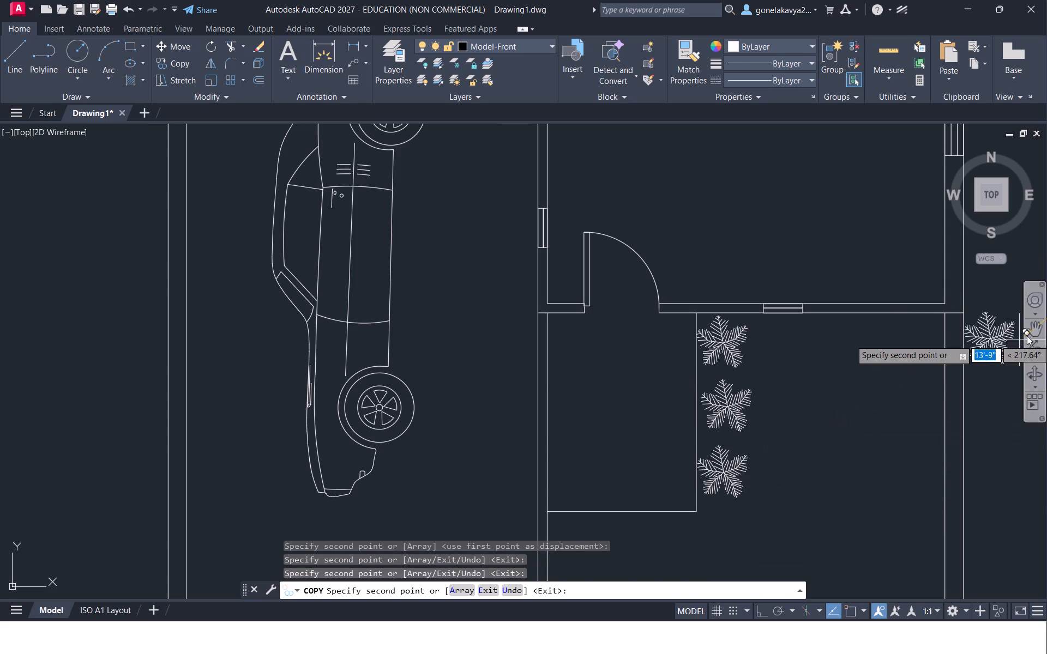
# Place four more plant copies down the right outer wall of the lower right-hand room and two near its bottom wall.
pyautogui.click(944, 349)
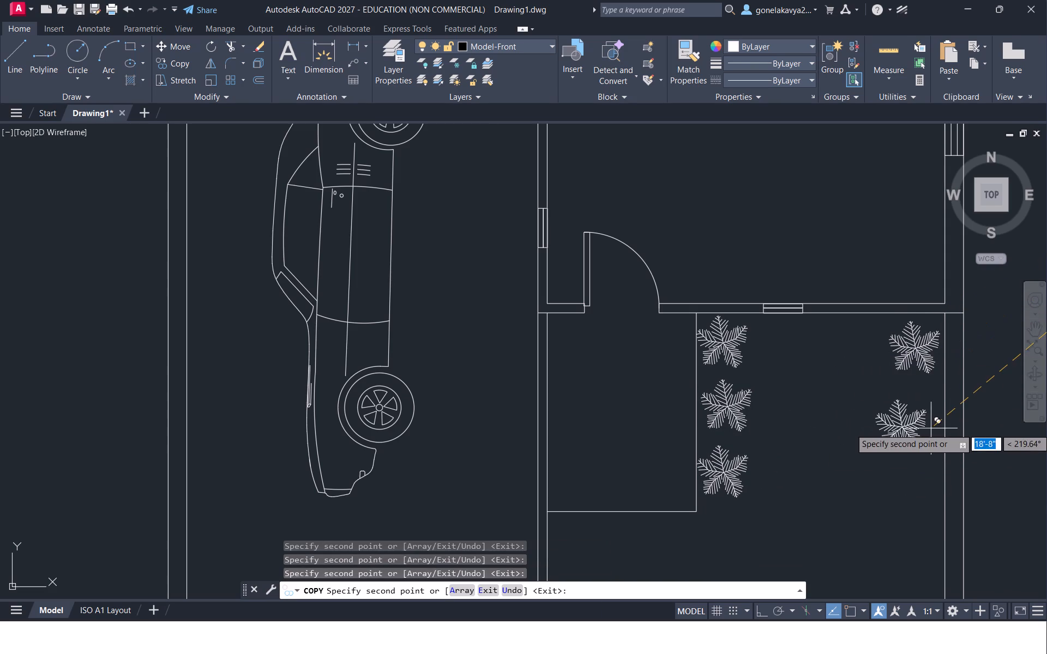
pyautogui.moveTo(943, 420); pyautogui.dragTo(944, 425)
pyautogui.click(946, 493)
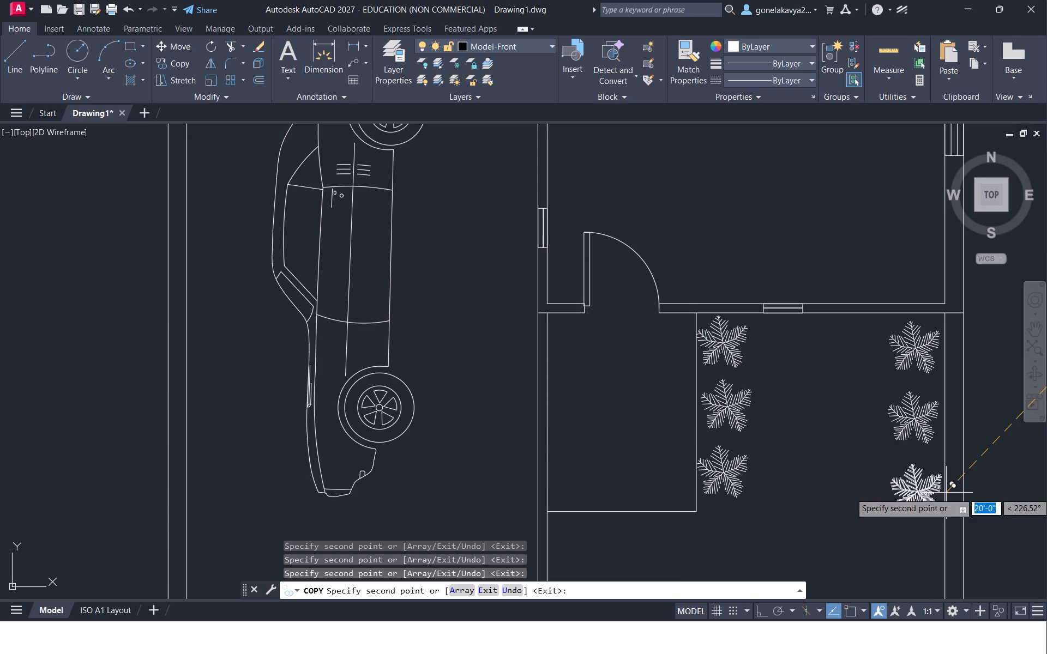
pyautogui.scroll(-2, 916, 506)
pyautogui.moveTo(897, 531); pyautogui.dragTo(847, 446, button='middle')
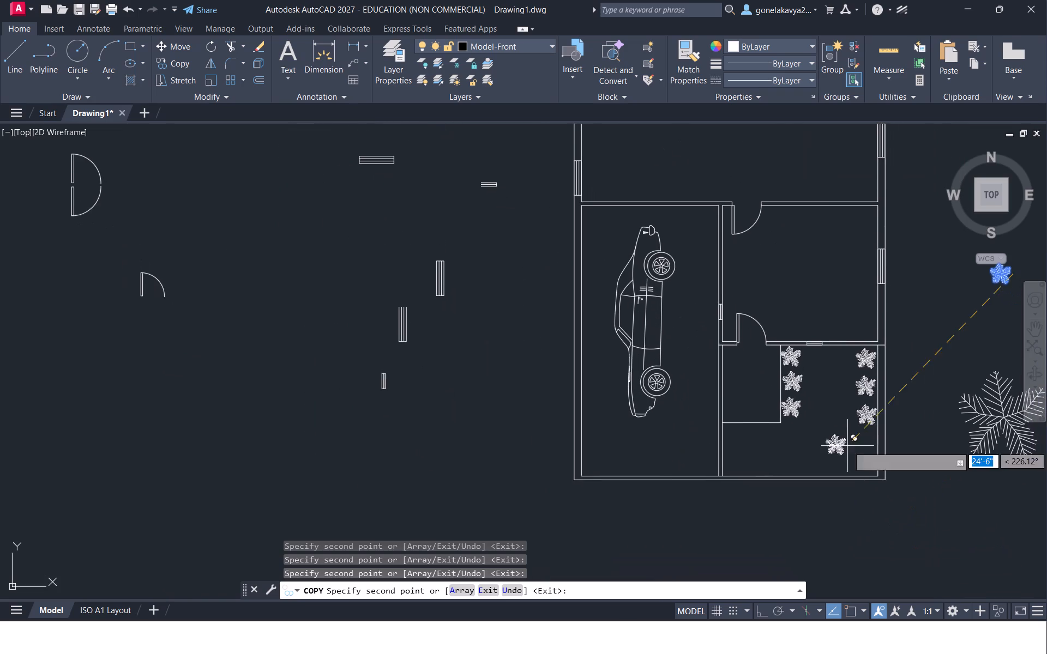
pyautogui.scroll(2, 847, 468)
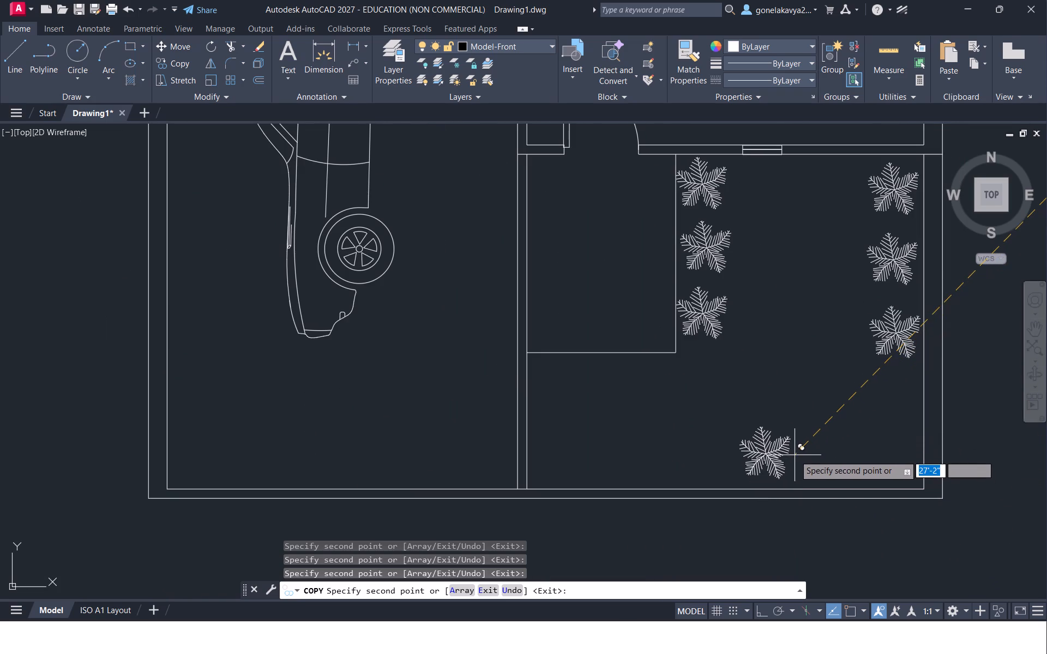
pyautogui.click(795, 455)
pyautogui.click(878, 459)
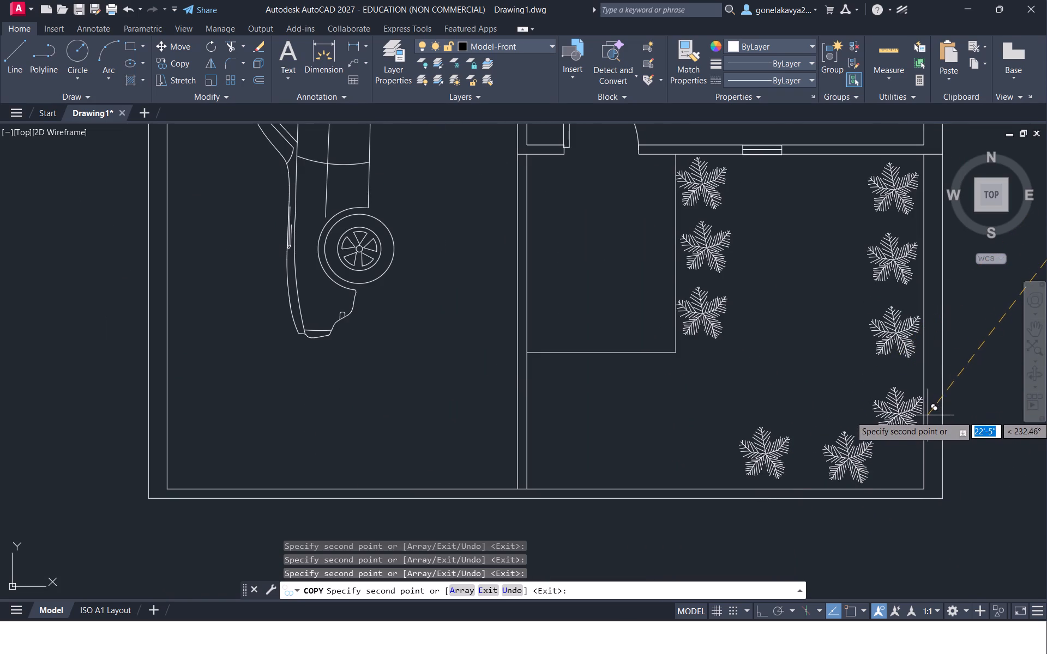
pyautogui.click(924, 404)
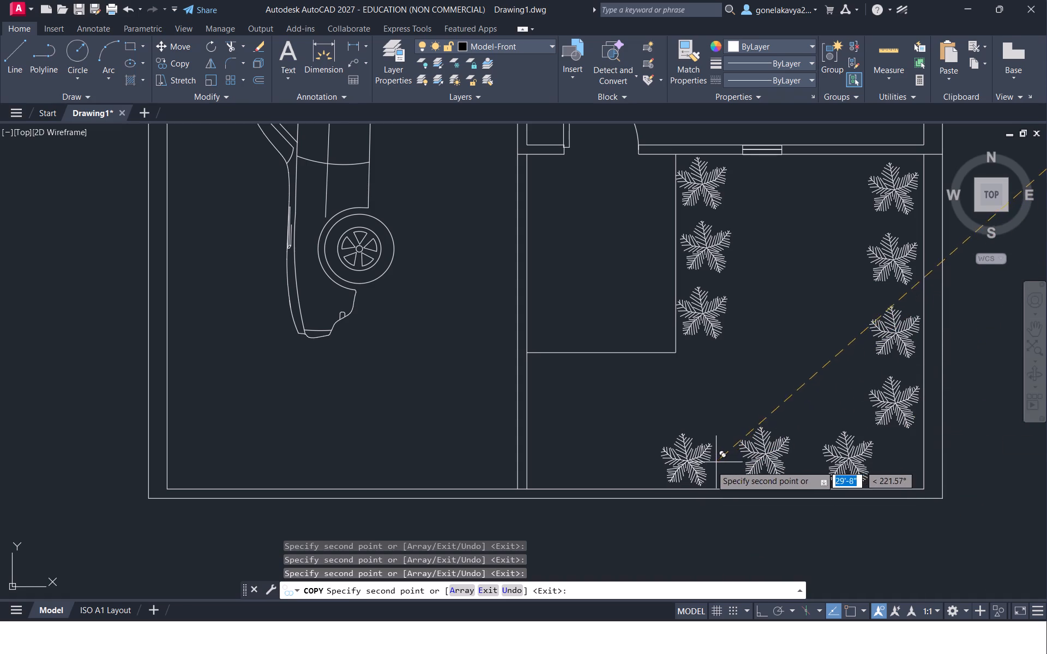
# Place two more plant copies side by side just below the inner rectangle and end the copying.
pyautogui.click(592, 401)
pyautogui.click(680, 402)
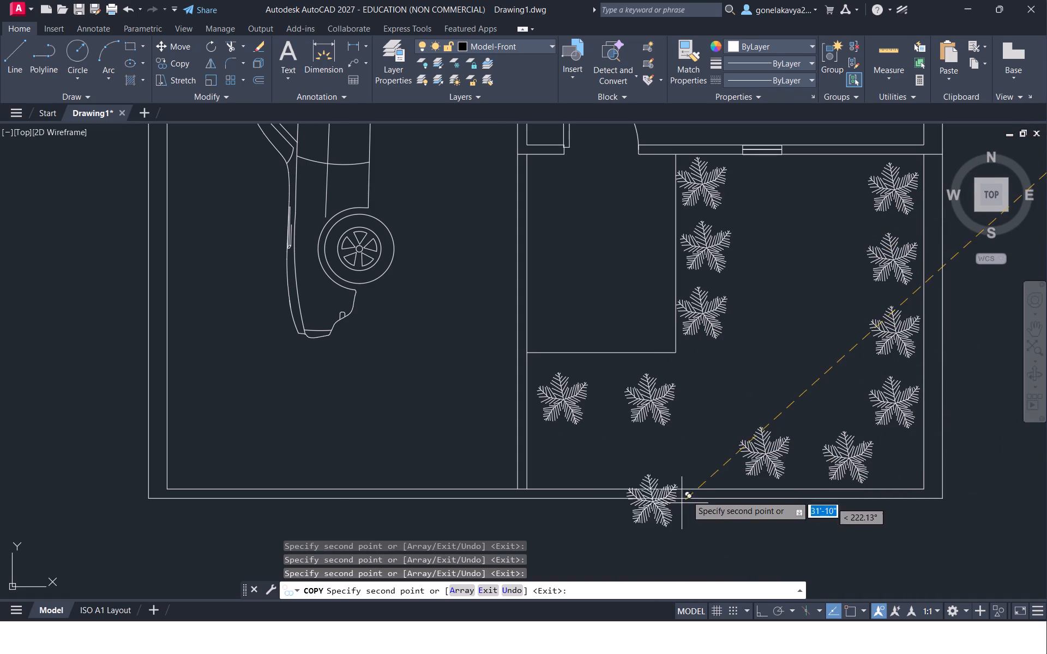
pyautogui.scroll(-2, 710, 479)
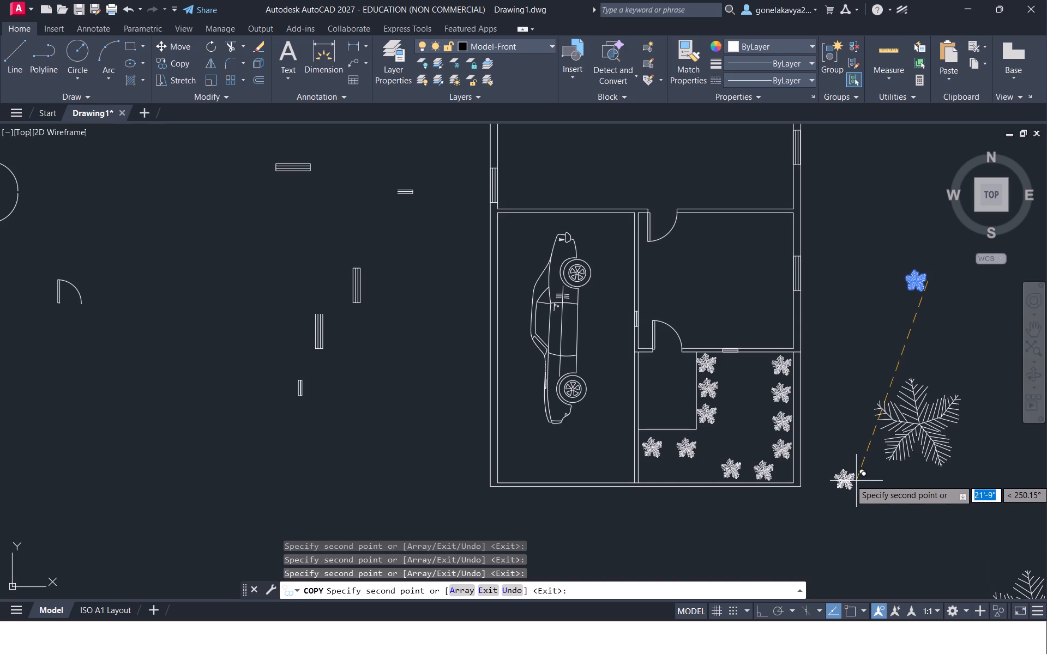
pyautogui.scroll(-3, 856, 480)
pyautogui.moveTo(856, 479); pyautogui.dragTo(759, 517, button='middle')
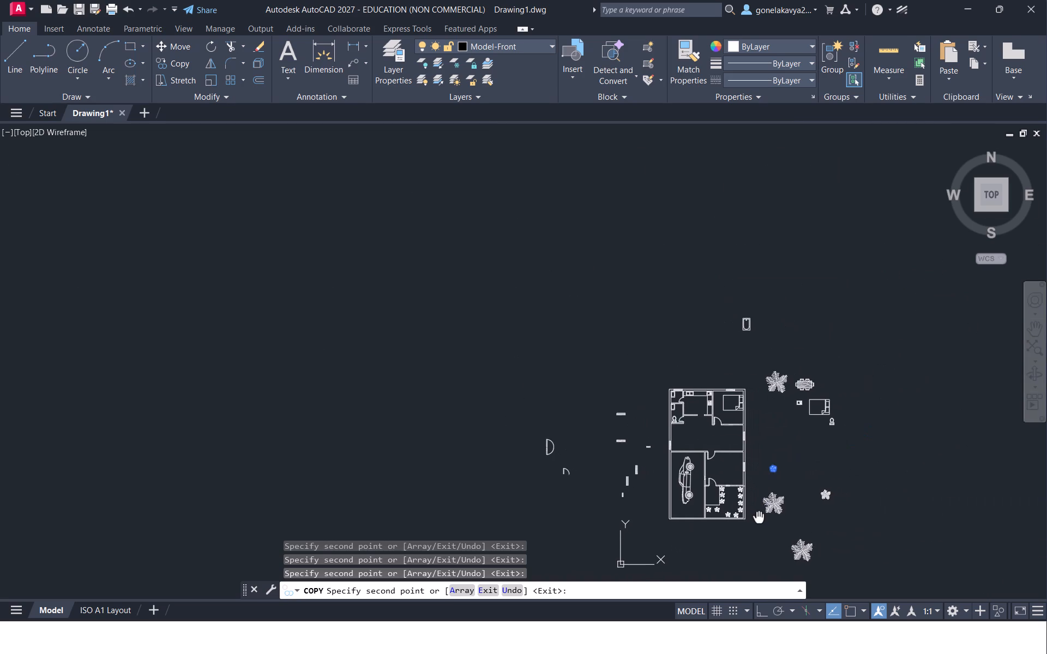
pyautogui.moveTo(759, 517); pyautogui.dragTo(758, 515, button='middle')
pyautogui.scroll(2, 771, 462)
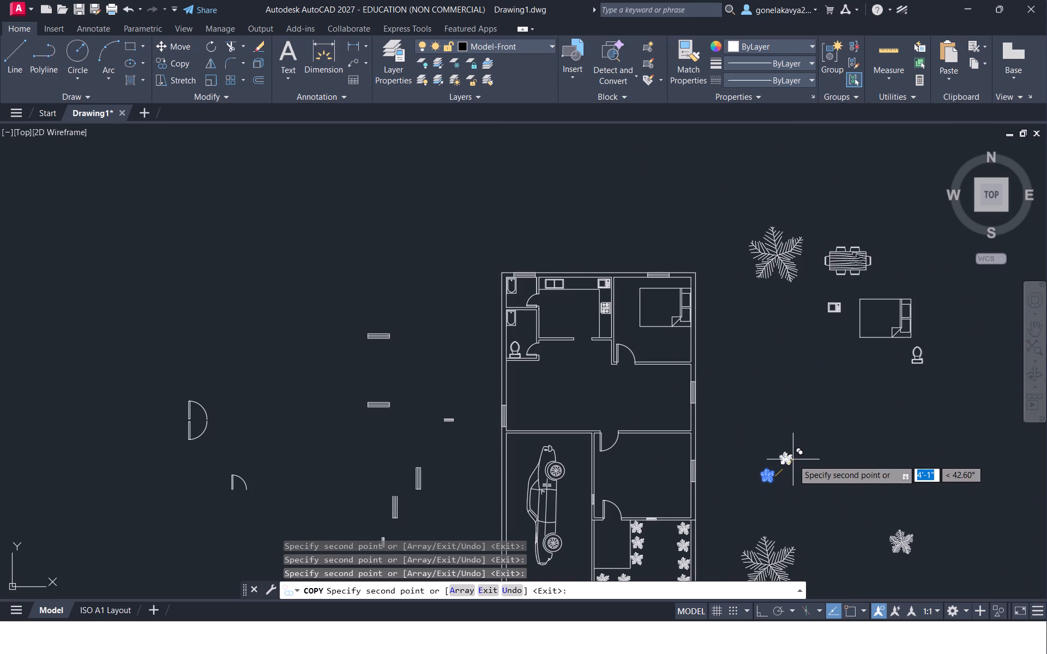
pyautogui.press('Escape')
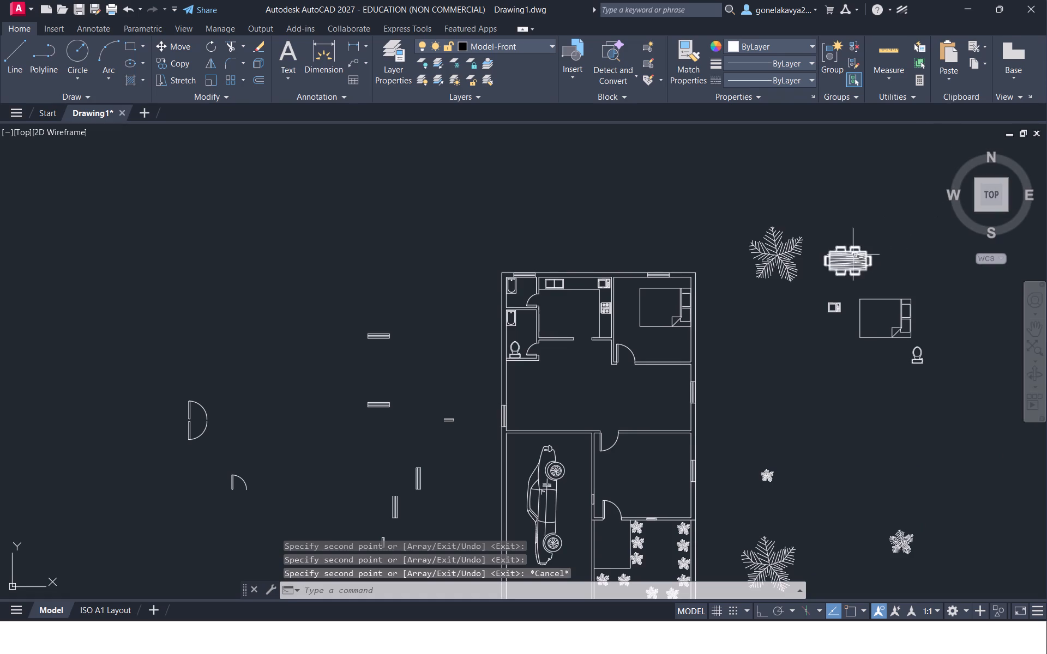
# Scale the dining set block up by about a third from a point at its right end.
pyautogui.click(852, 256)
pyautogui.rightClick(852, 256)
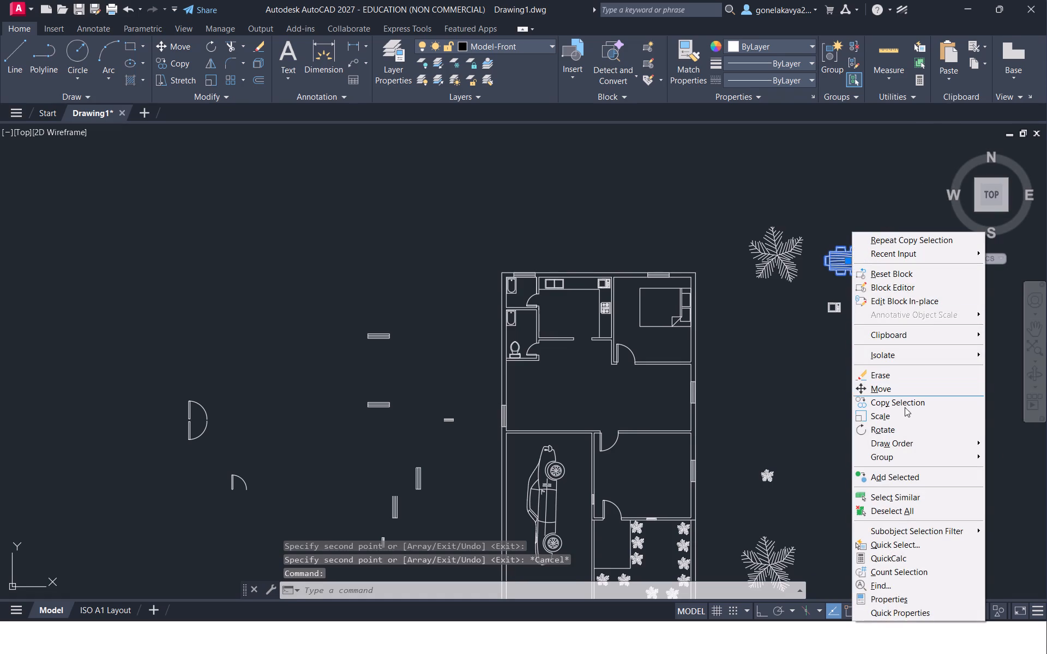
pyautogui.click(901, 411)
pyautogui.moveTo(875, 266); pyautogui.dragTo(891, 290)
pyautogui.moveTo(892, 293); pyautogui.dragTo(892, 293)
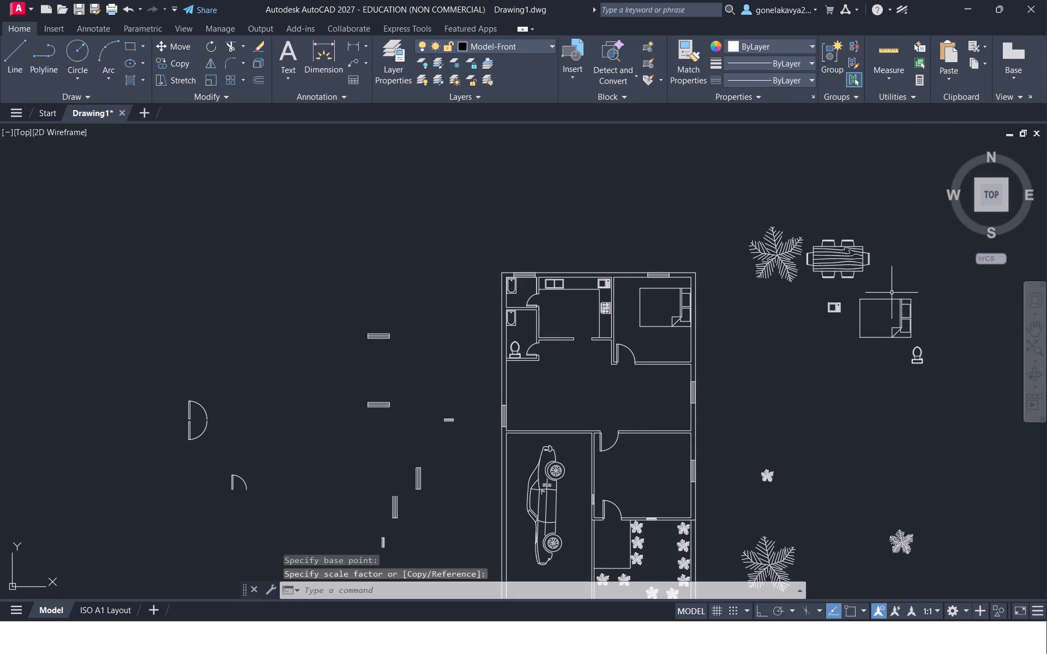
pyautogui.moveTo(892, 293); pyautogui.dragTo(892, 298)
# Move the enlarged dining set into the middle of the wide central room of the plan.
pyautogui.click(850, 256)
pyautogui.rightClick(850, 256)
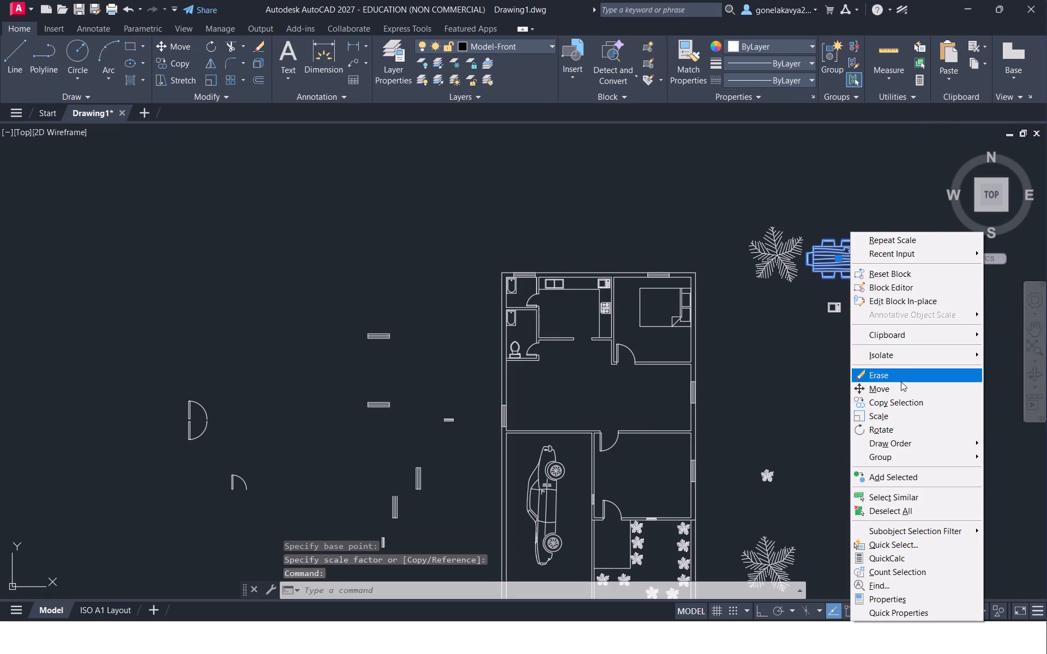
pyautogui.click(900, 393)
pyautogui.click(847, 258)
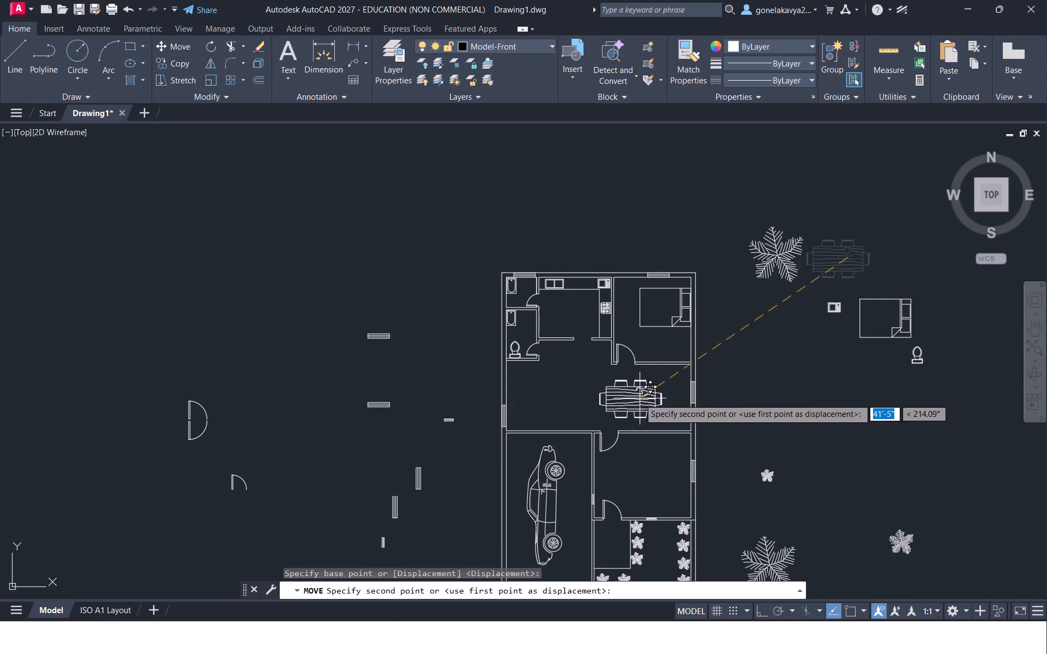
pyautogui.click(618, 393)
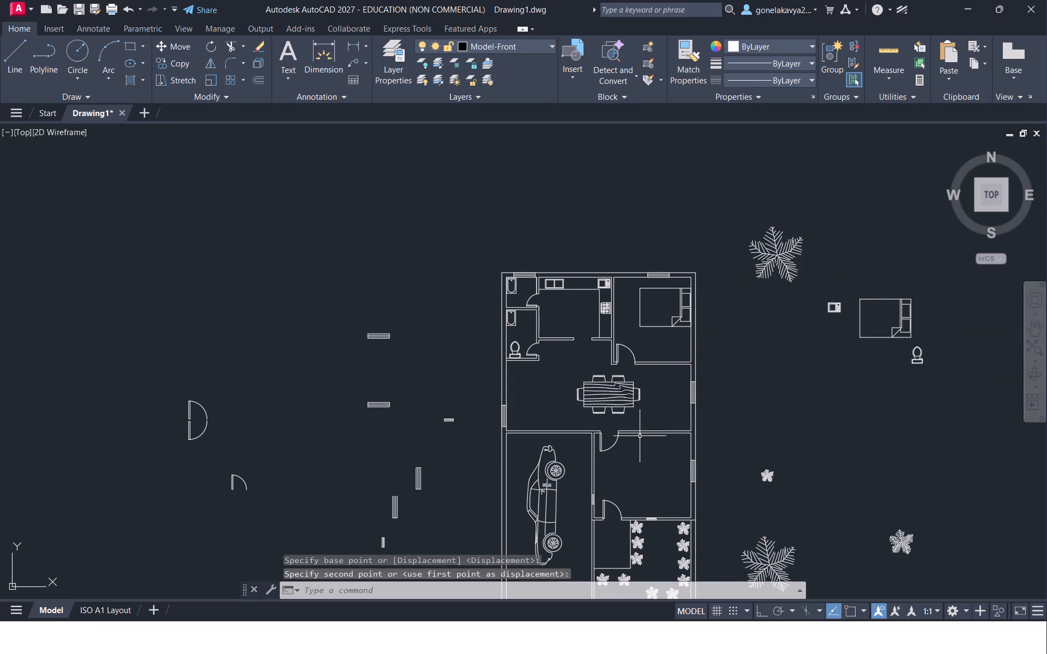
# Insert the Sofa - Roundback 7 ft. block from the Home - Space Planner.dwg sample into the open area right of the plan.
pyautogui.moveTo(703, 479); pyautogui.dragTo(690, 354, button='middle')
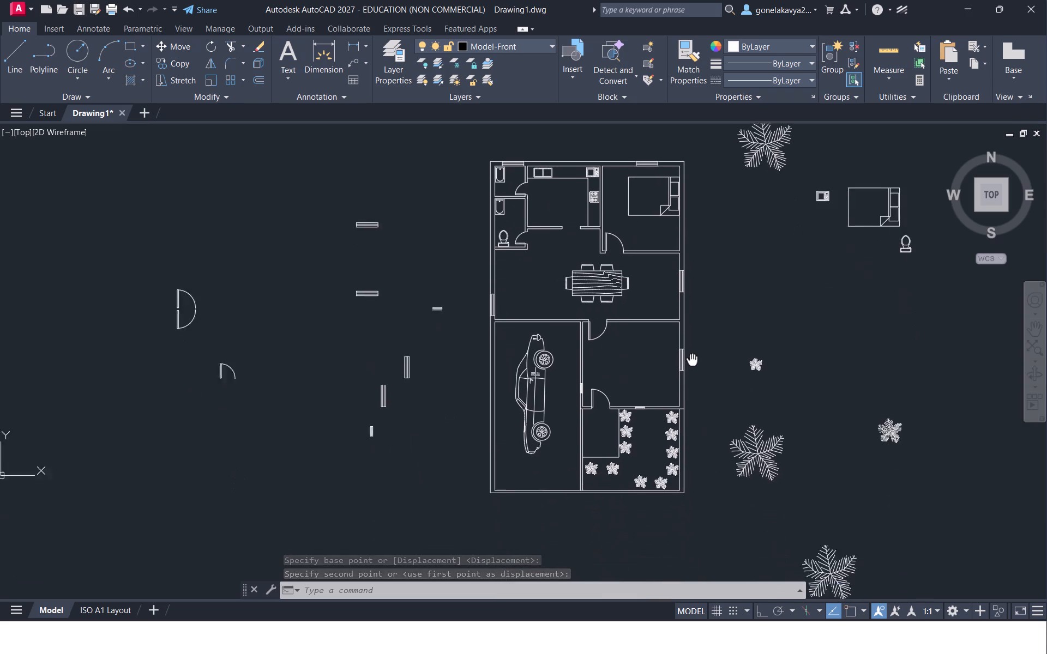
pyautogui.moveTo(690, 354); pyautogui.dragTo(637, 387, button='middle')
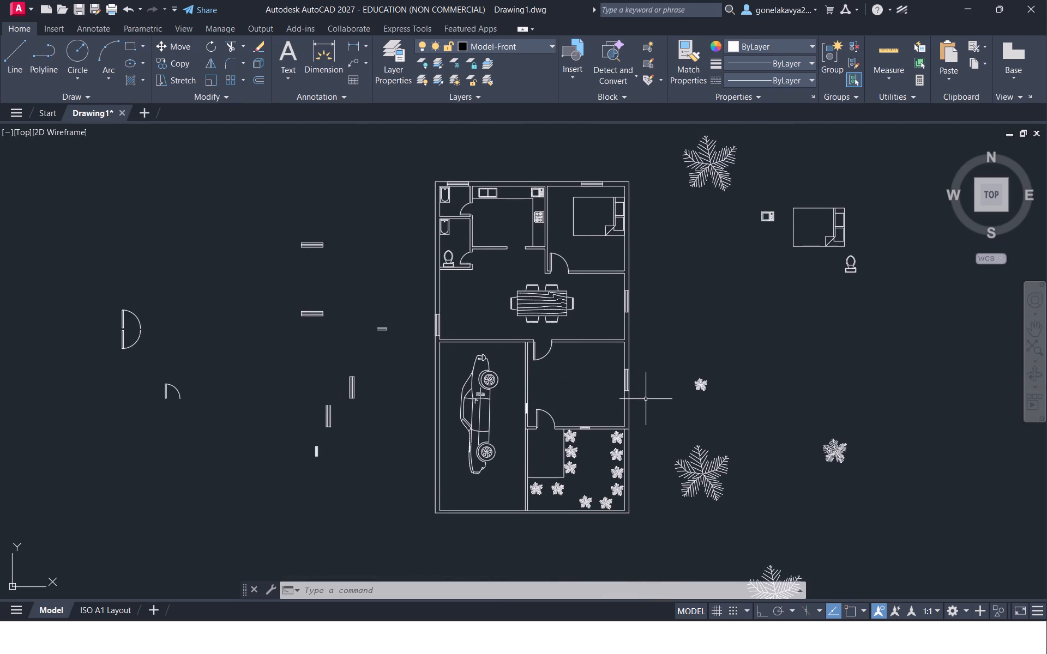
pyautogui.hotkey('ctrl', '2')
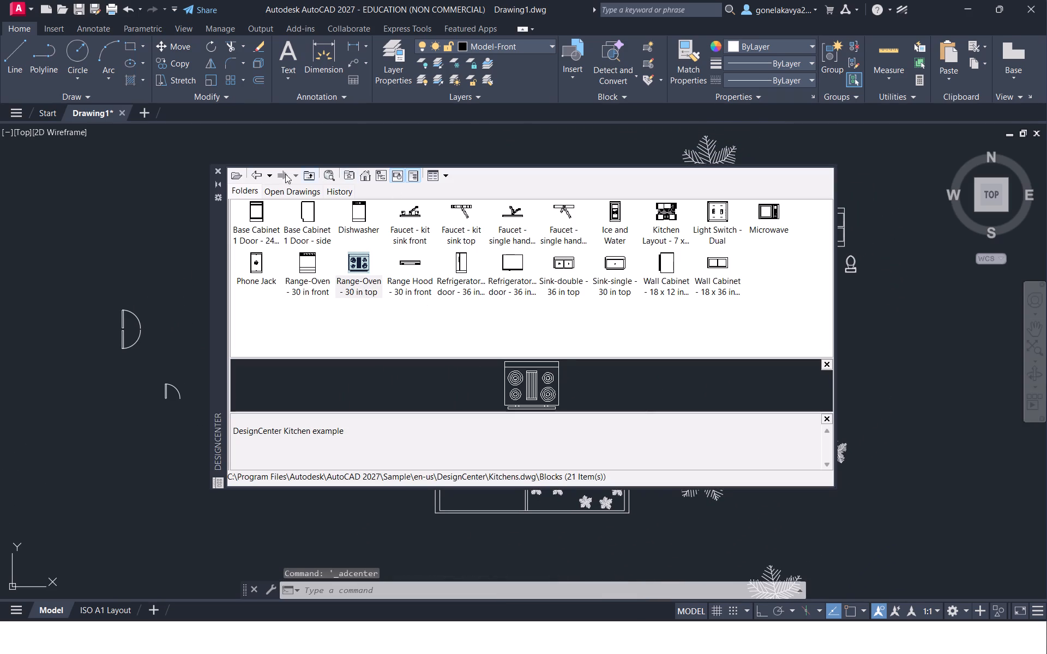
pyautogui.click(252, 172)
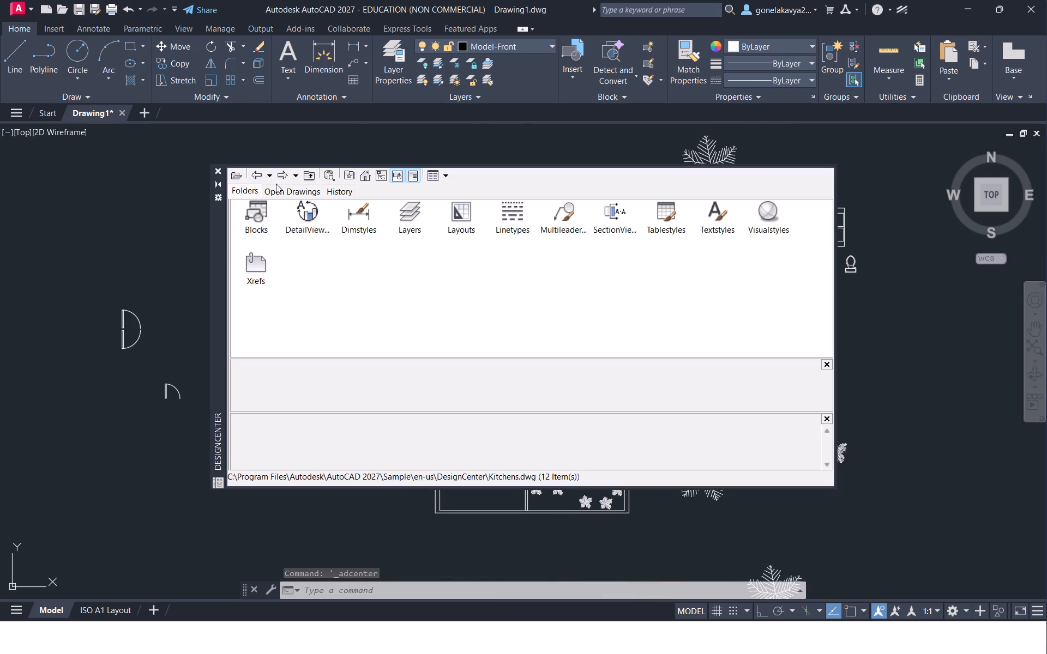
pyautogui.click(261, 169)
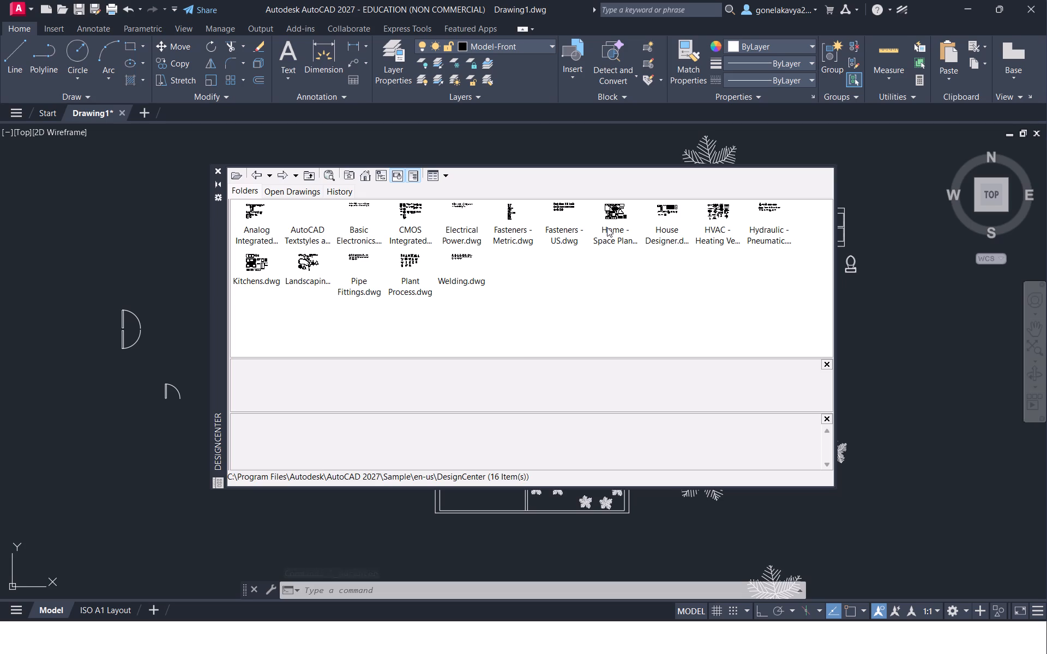
pyautogui.click(607, 227)
pyautogui.doubleClick(627, 205)
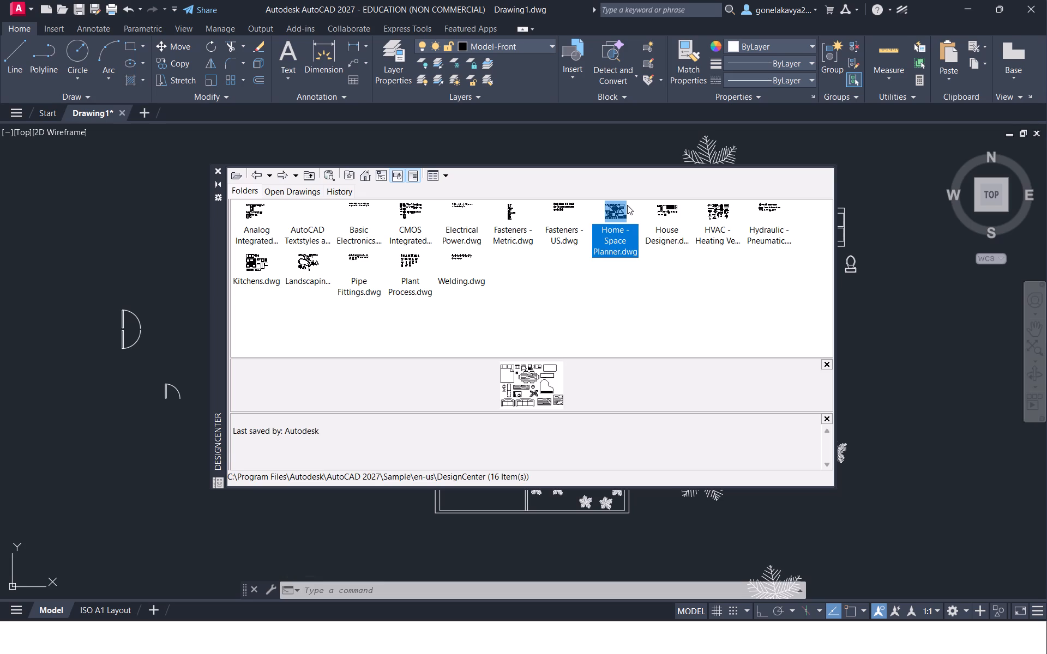
pyautogui.click(269, 212)
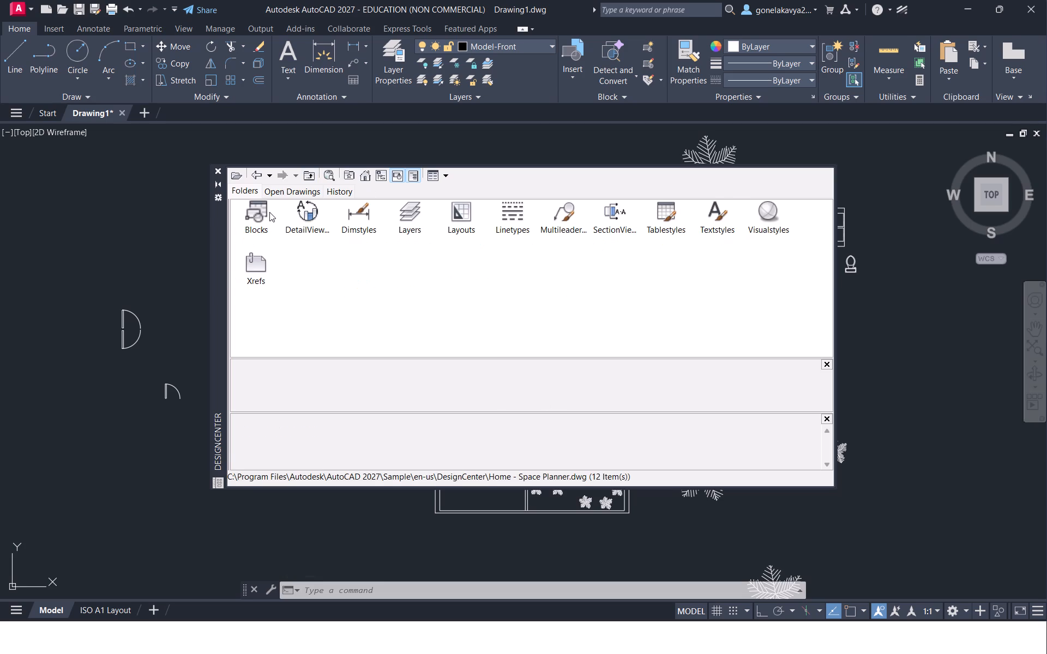
pyautogui.click(274, 212)
pyautogui.click(250, 212)
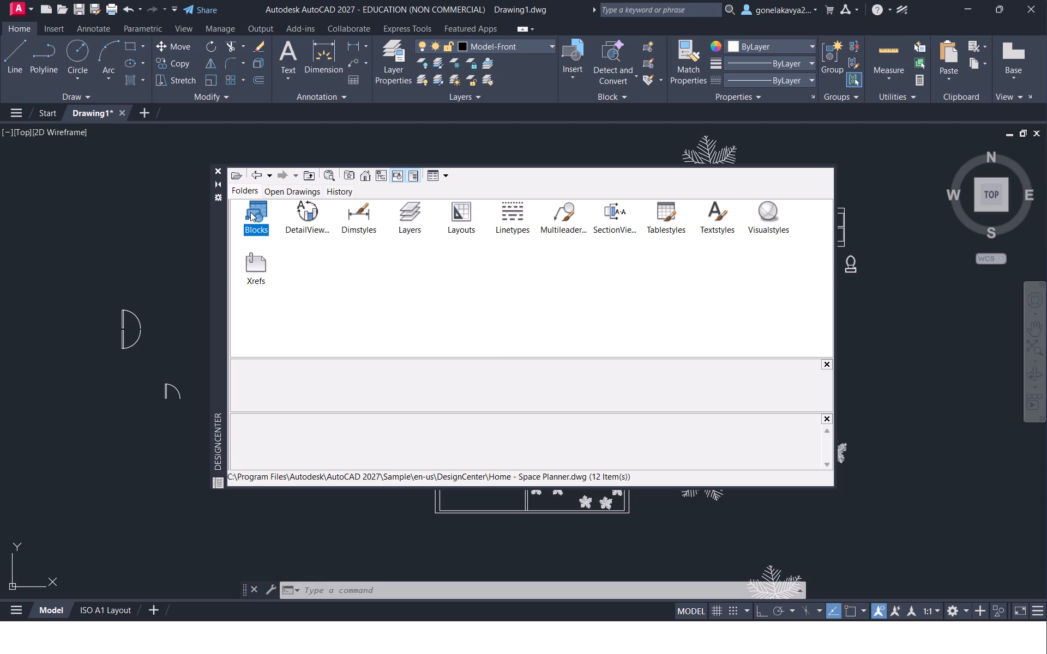
pyautogui.click(250, 212)
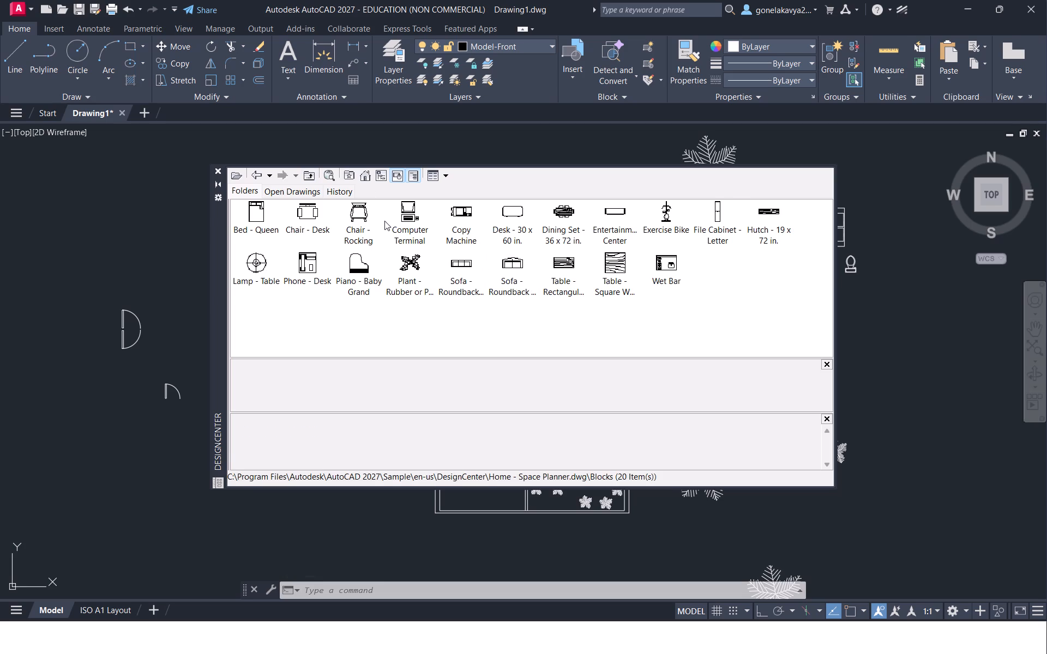
pyautogui.moveTo(461, 261); pyautogui.dragTo(588, 299)
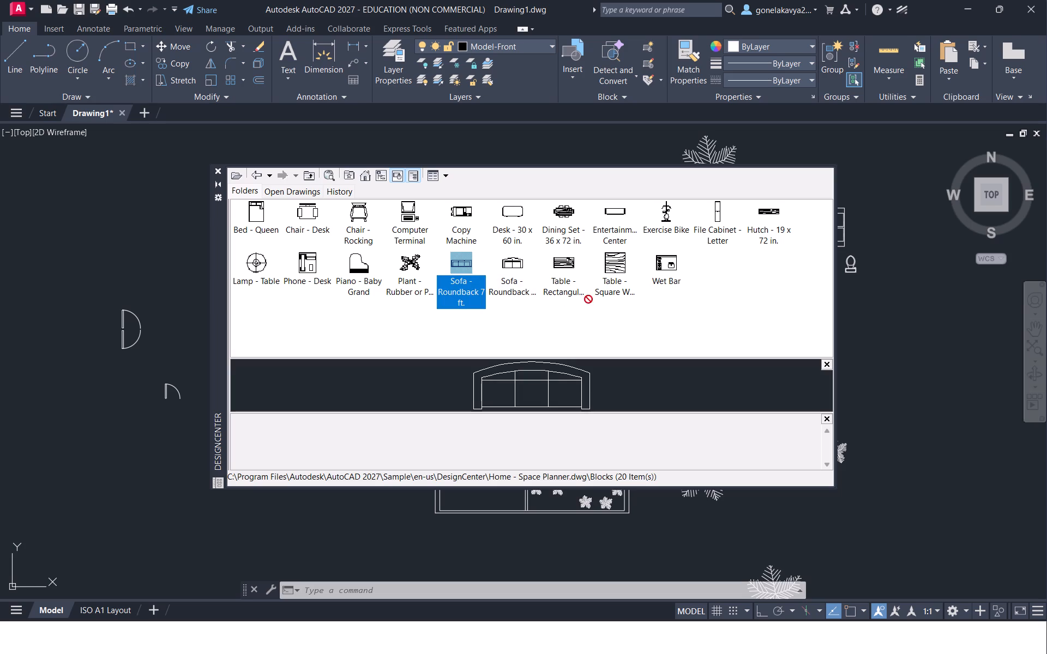
pyautogui.moveTo(588, 299); pyautogui.dragTo(901, 357)
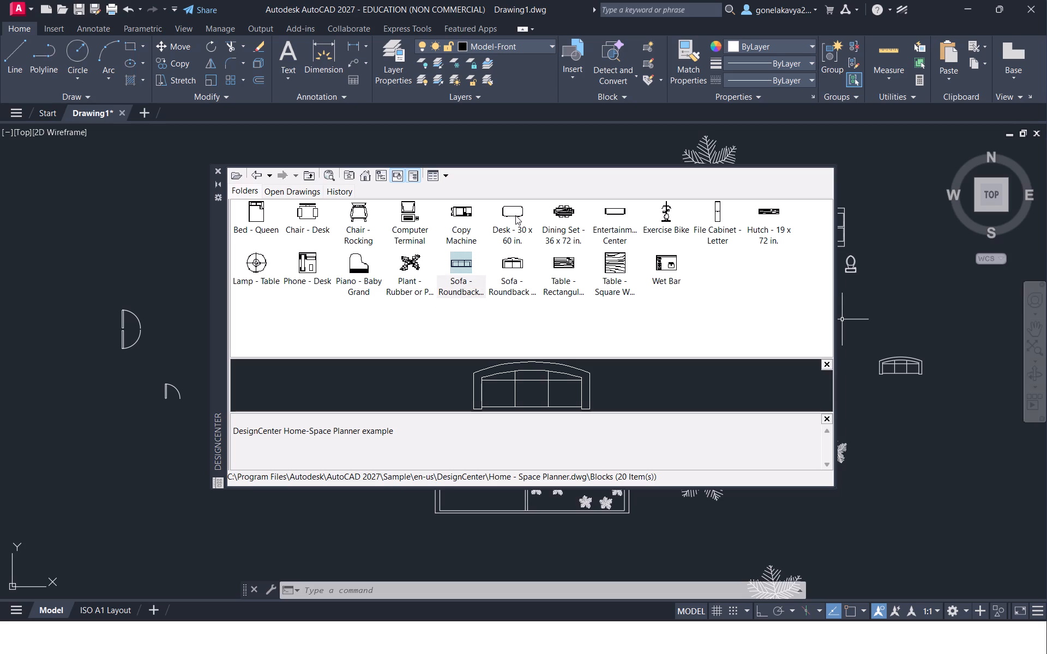
# Insert the Desk - 30 x 60 in. block in the open area below the sofa.
pyautogui.moveTo(515, 215); pyautogui.dragTo(835, 452)
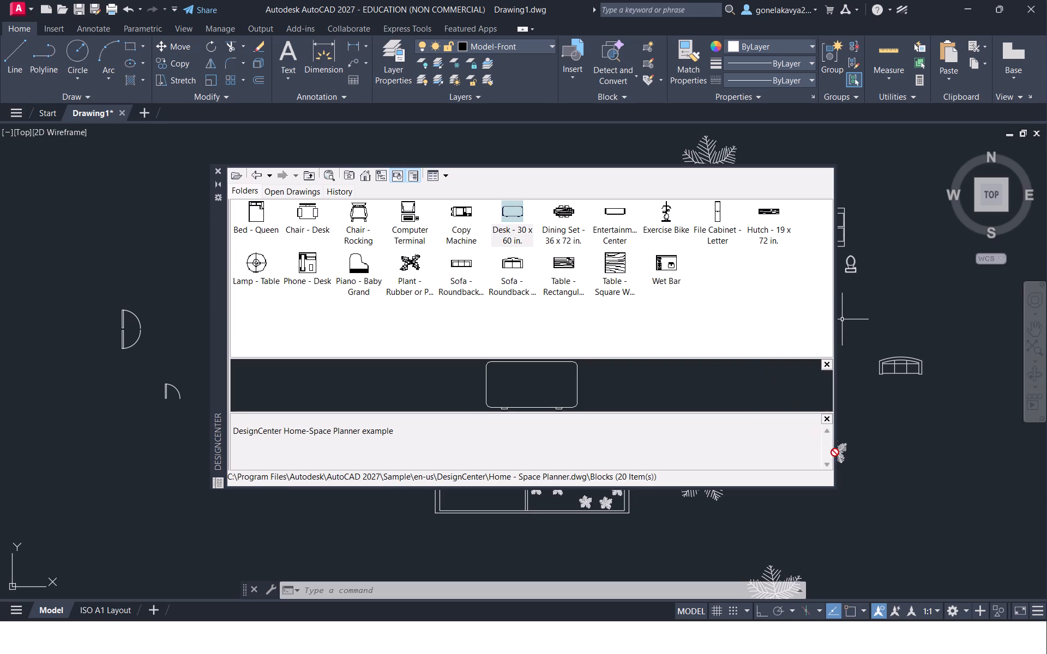
pyautogui.moveTo(835, 452); pyautogui.dragTo(939, 450)
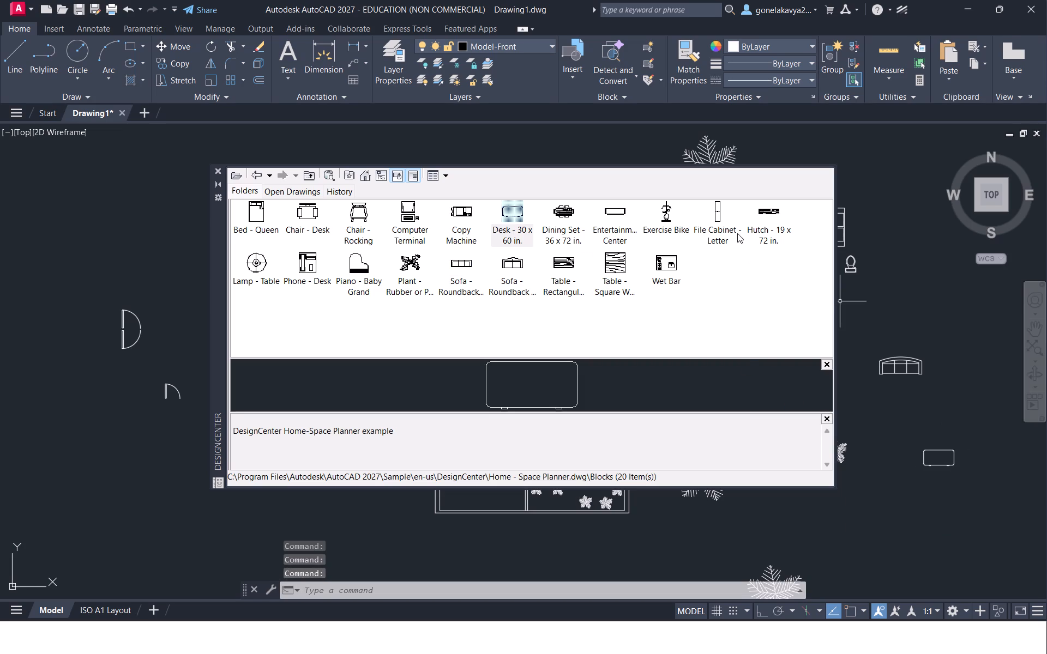
# Insert the File Cabinet - Letter block from the Home - Space Planner.dwg sample into the open area beside the sofa.
pyautogui.moveTo(715, 222); pyautogui.dragTo(803, 358)
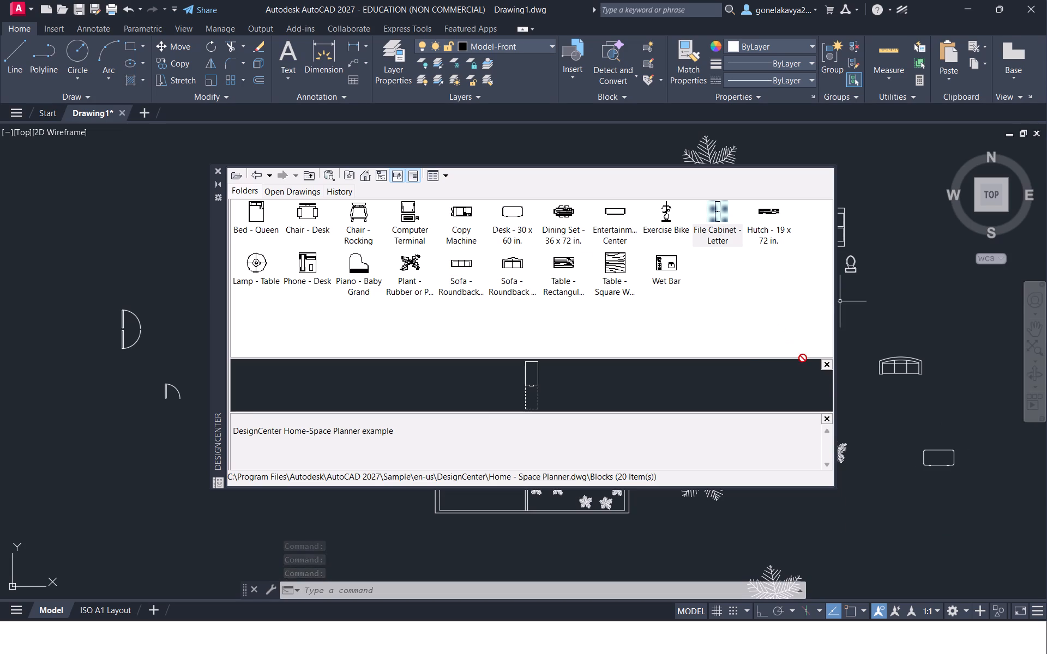
pyautogui.moveTo(803, 358); pyautogui.dragTo(967, 366)
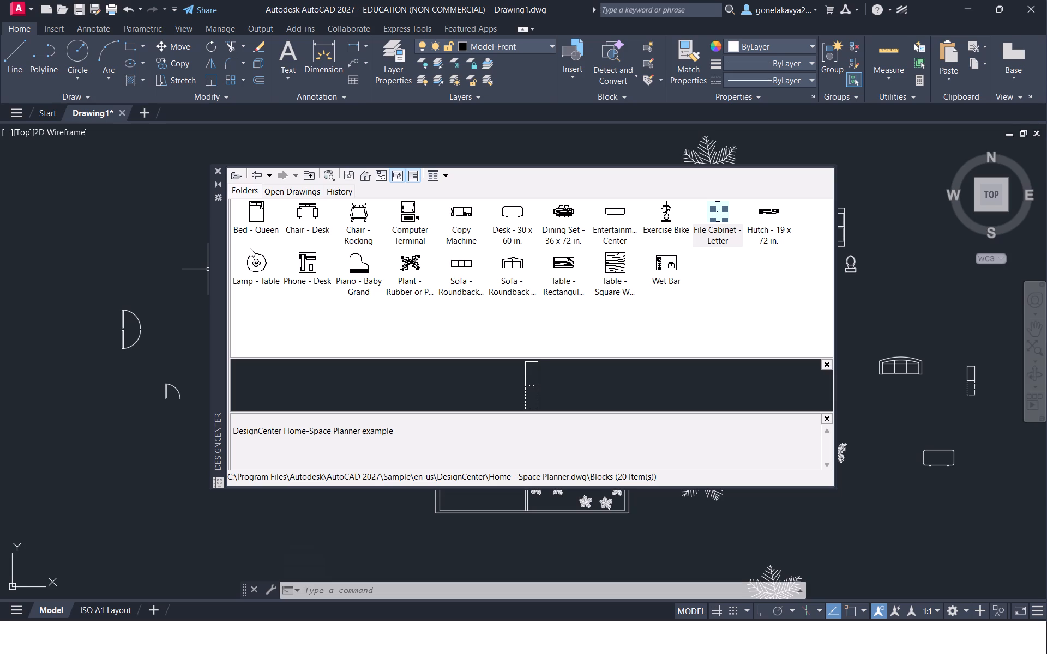
# Insert the Lamp - Table block in the open area above the sofa and close DesignCenter.
pyautogui.moveTo(252, 252); pyautogui.dragTo(325, 273)
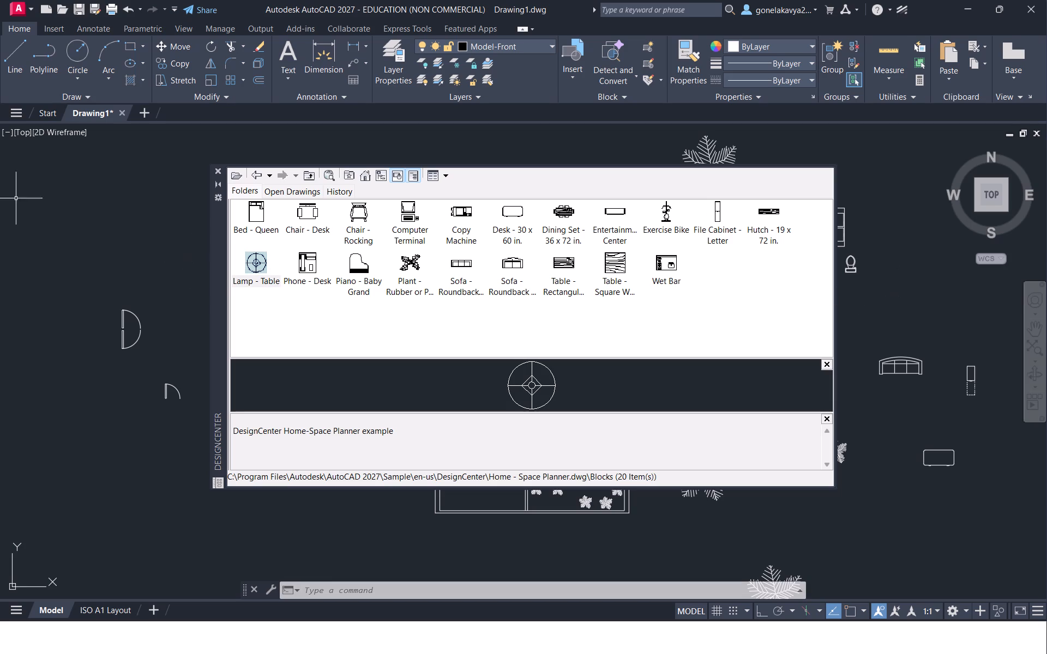
pyautogui.moveTo(255, 257); pyautogui.dragTo(931, 316)
pyautogui.press('Escape')
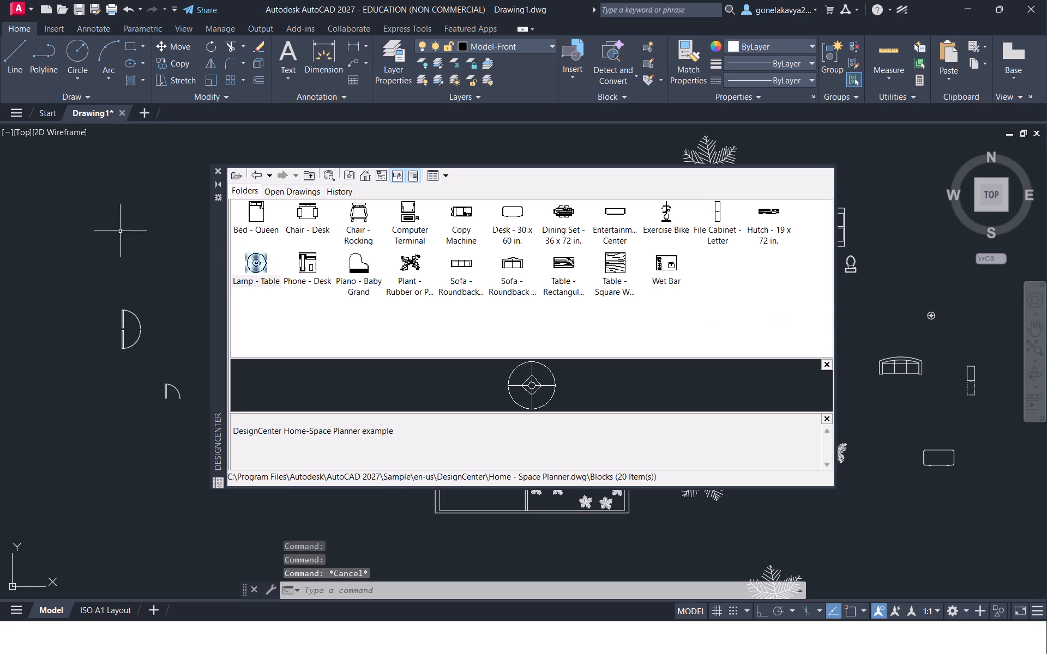
pyautogui.click(213, 171)
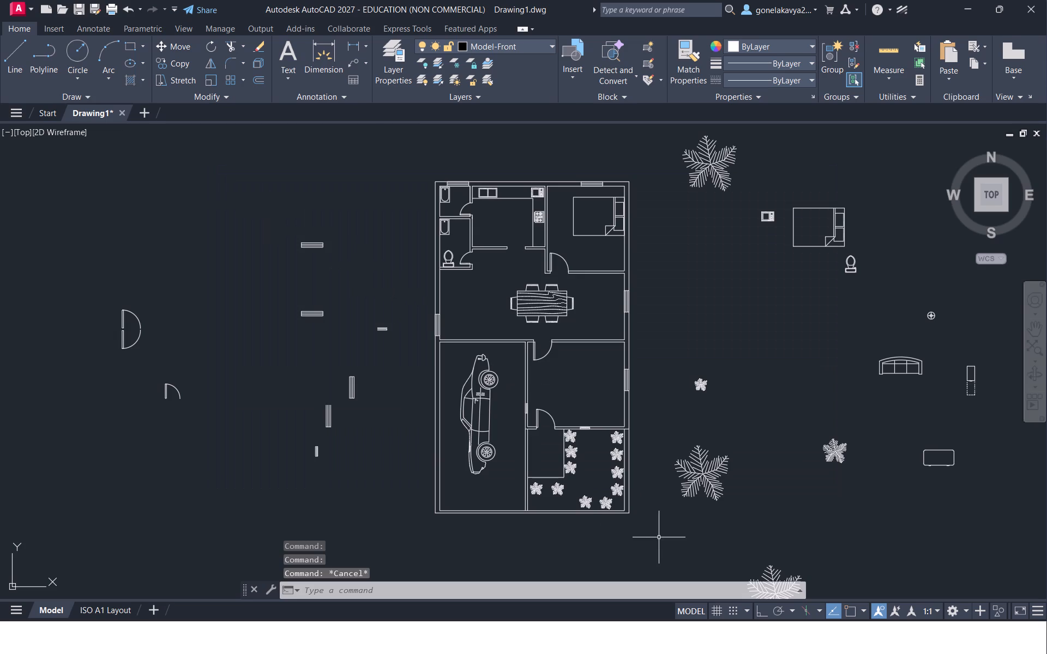
# Move the sofa block closer to the floor plan, into the open area above the small plant.
pyautogui.scroll(1, 775, 458)
pyautogui.moveTo(775, 458); pyautogui.dragTo(665, 405, button='middle')
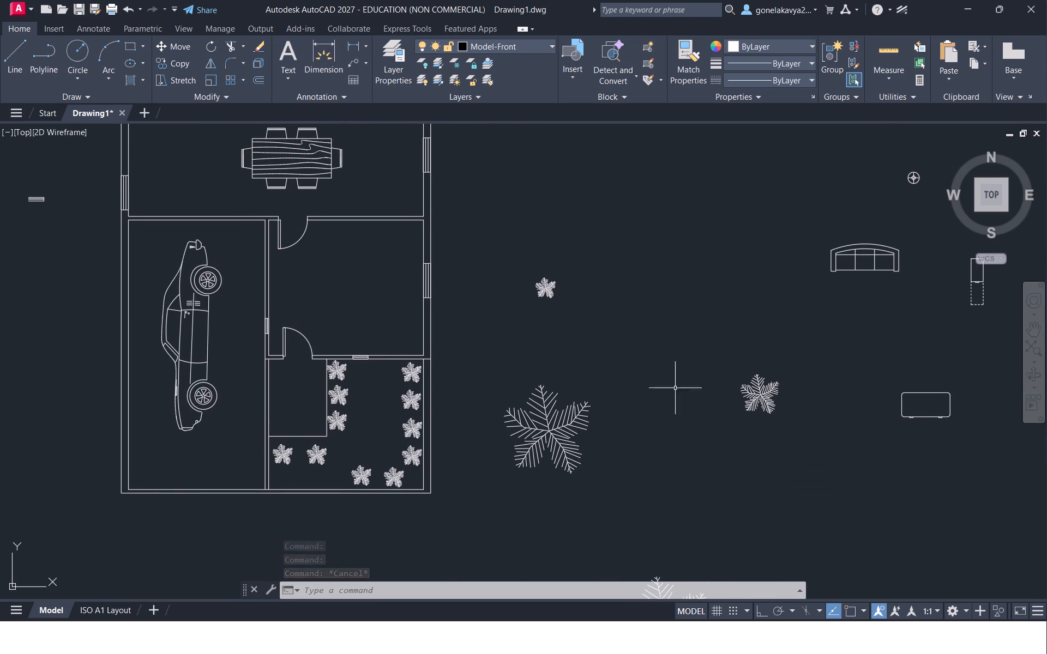
pyautogui.click(862, 264)
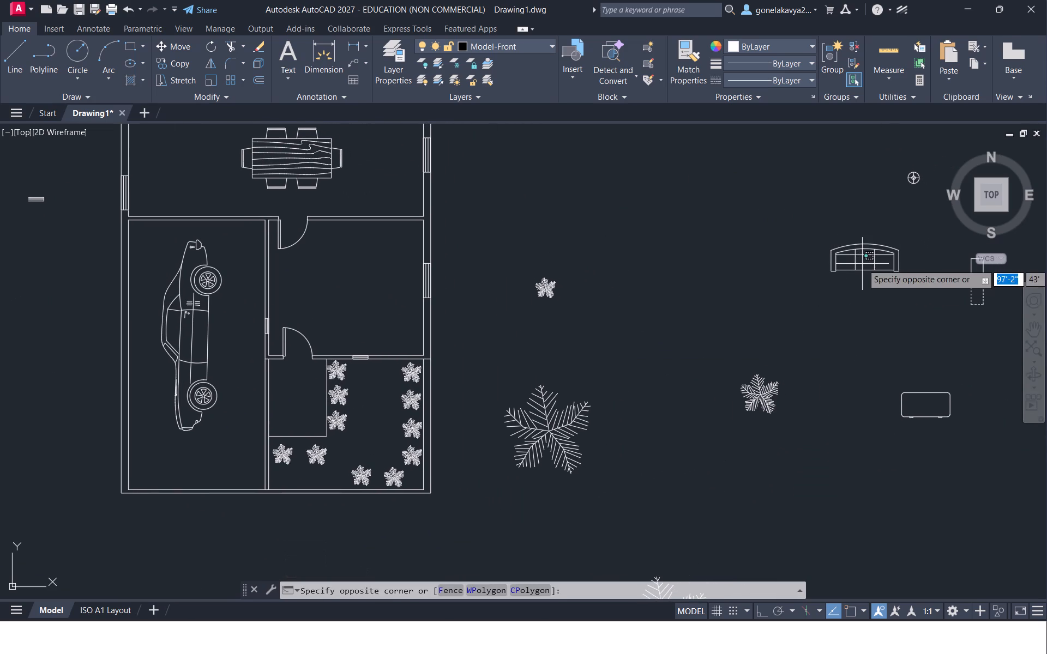
pyautogui.click(861, 264)
pyautogui.click(847, 257)
pyautogui.click(835, 251)
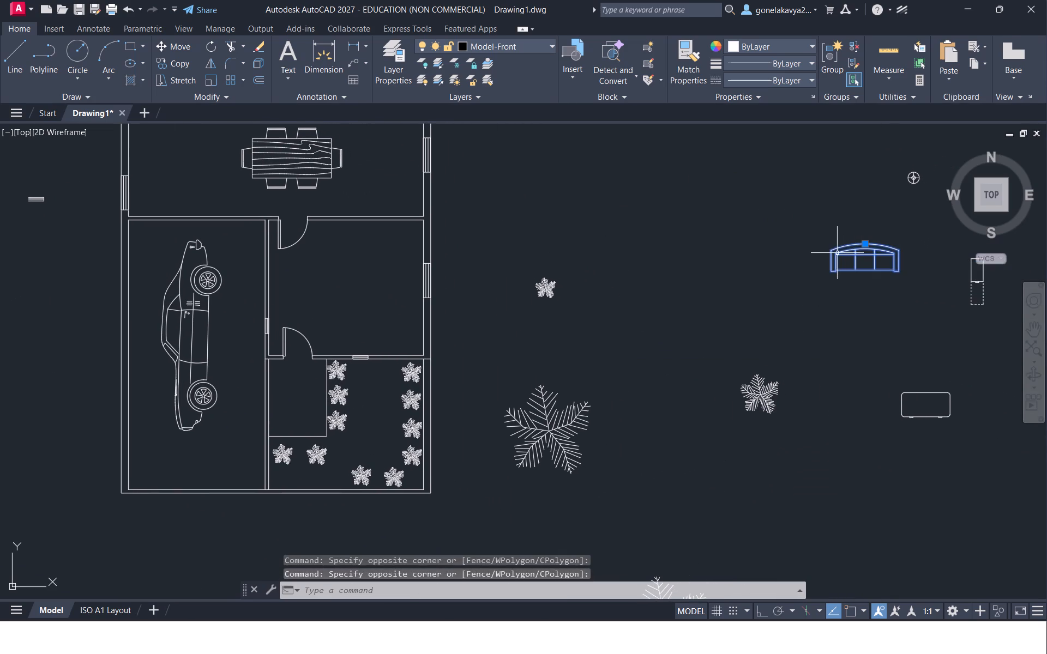
pyautogui.rightClick(838, 253)
pyautogui.moveTo(891, 402); pyautogui.dragTo(879, 394)
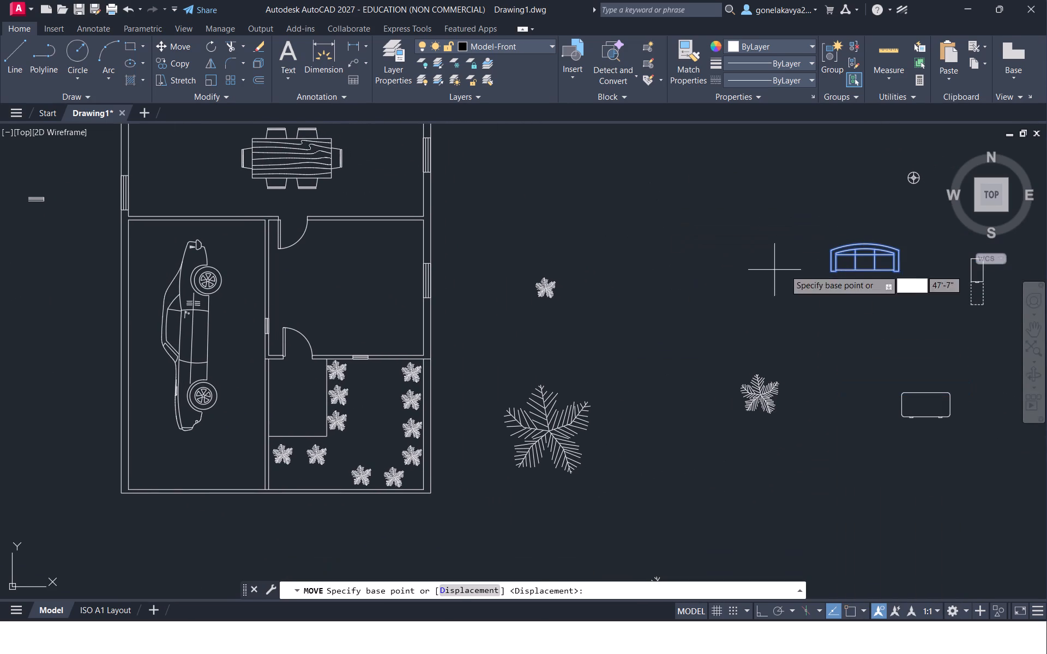
pyautogui.moveTo(840, 261); pyautogui.dragTo(763, 258)
pyautogui.click(622, 202)
# Copy the sofa once to the open area above the medium plant.
pyautogui.click(635, 208)
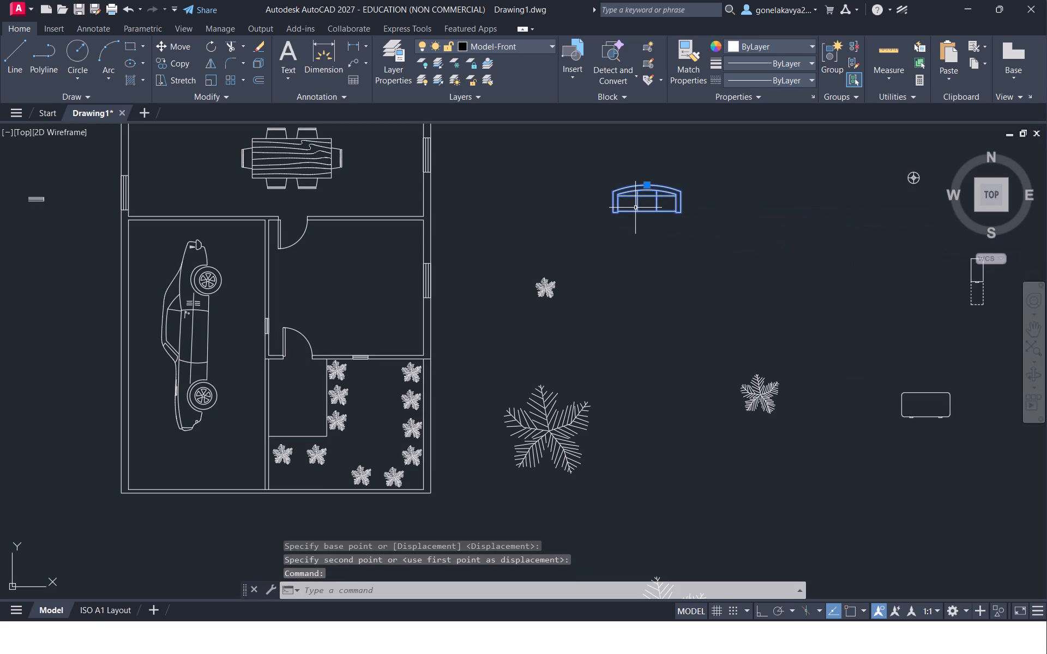
pyautogui.rightClick(637, 208)
pyautogui.click(729, 383)
pyautogui.moveTo(677, 177); pyautogui.dragTo(711, 183)
pyautogui.click(805, 289)
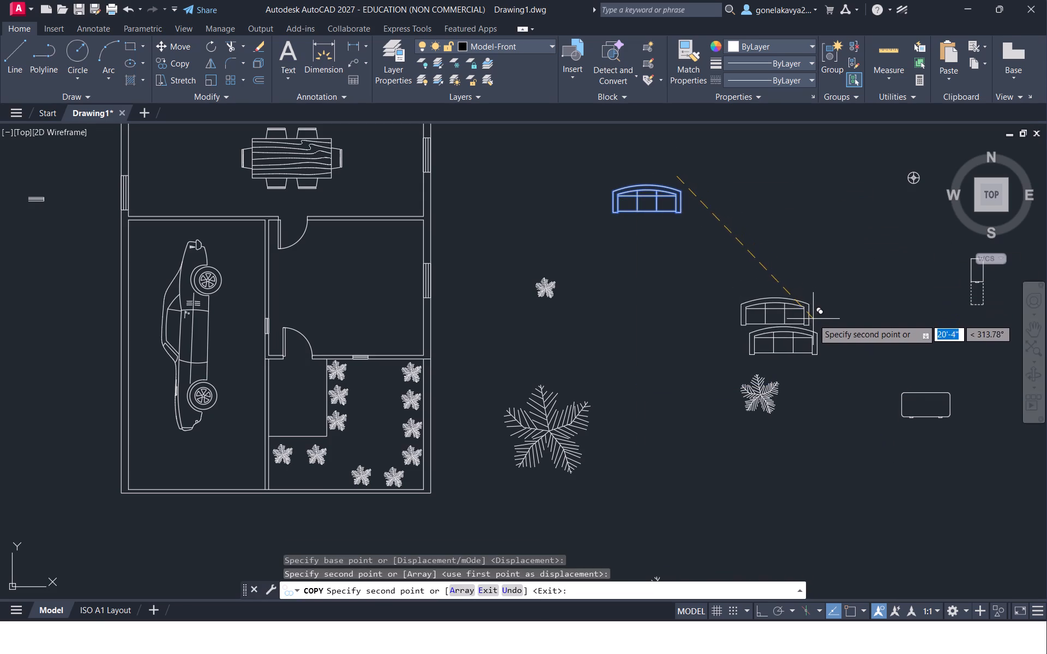
pyautogui.press('Escape')
# Rotate the copied sofa to 270° with Ortho on, using a base point below it.
pyautogui.click(796, 301)
pyautogui.rightClick(796, 301)
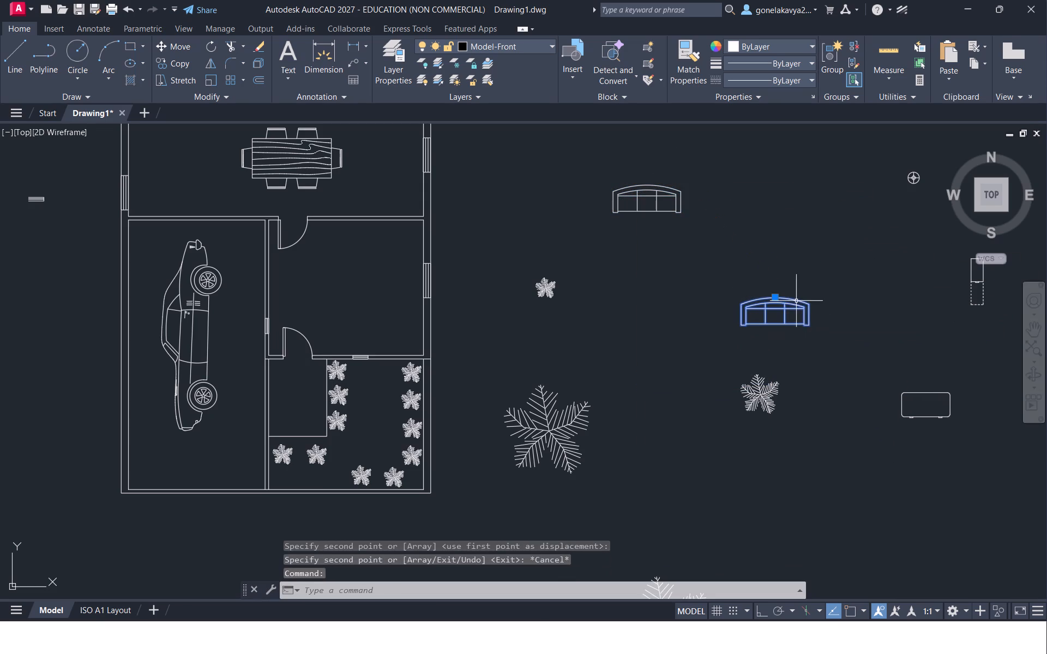
pyautogui.click(841, 426)
pyautogui.moveTo(831, 444); pyautogui.dragTo(810, 459)
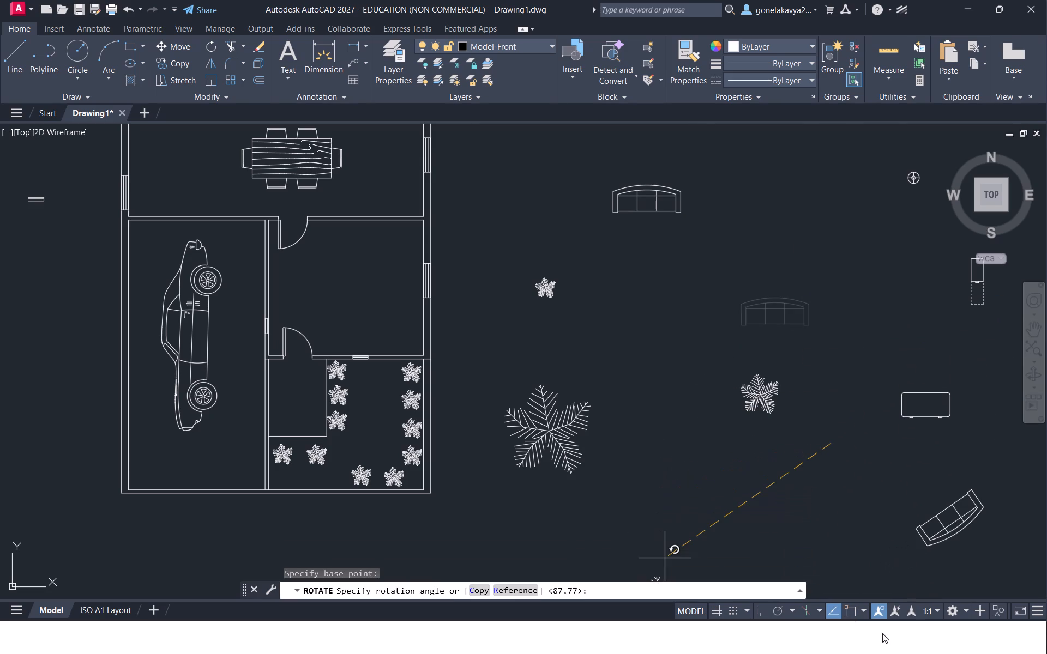
pyautogui.click(762, 608)
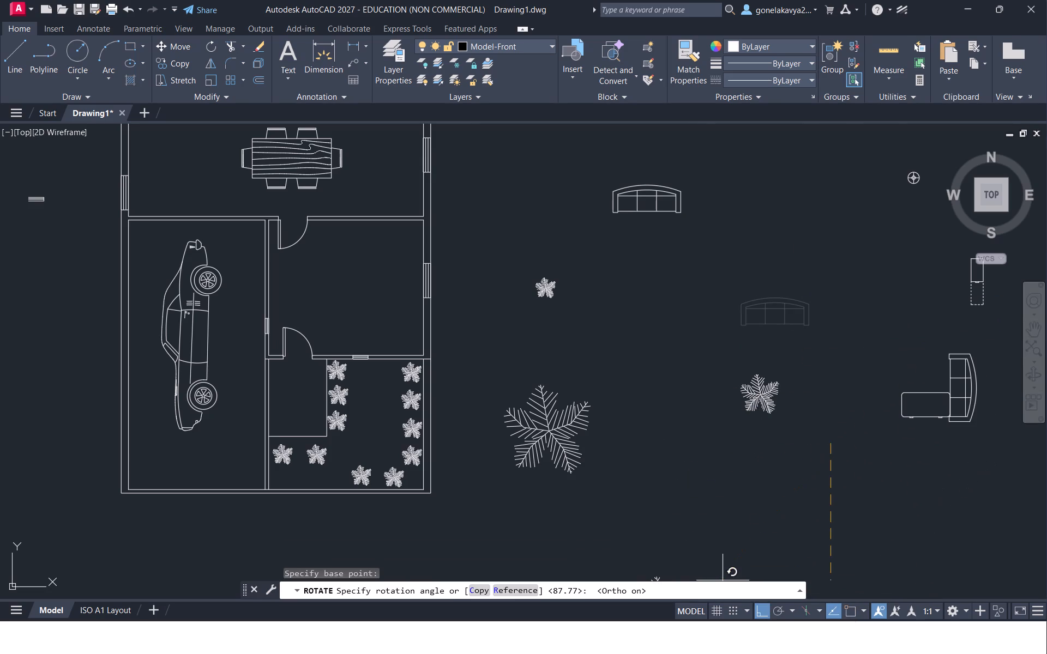
pyautogui.click(781, 504)
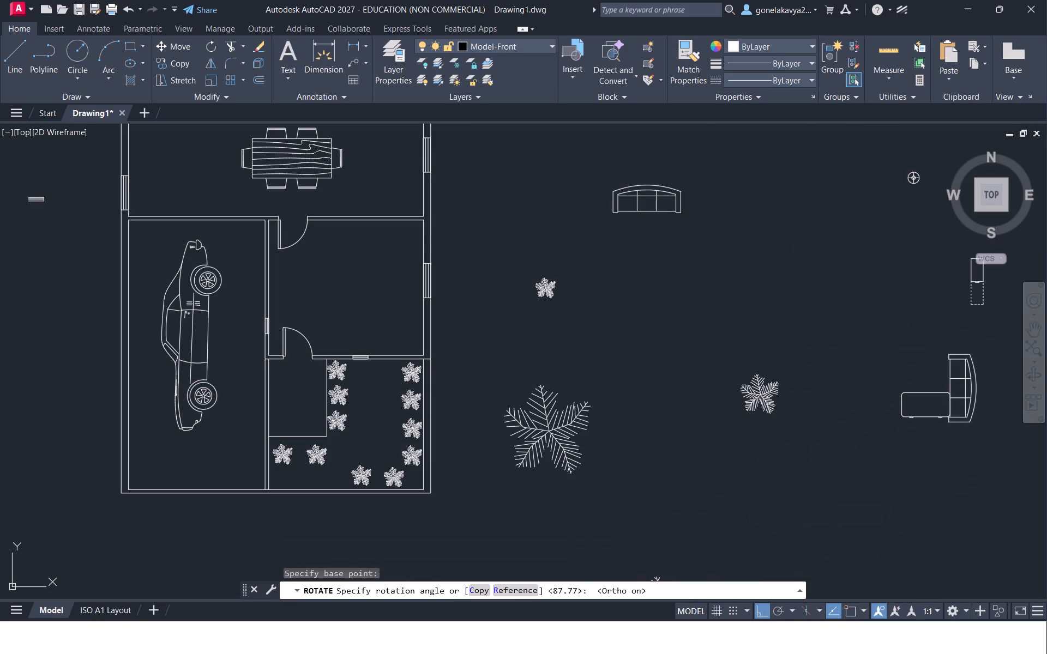
# Move the desk block horizontally away from the rotated sofa to just beside the medium plant.
pyautogui.scroll(2, 934, 415)
pyautogui.click(934, 420)
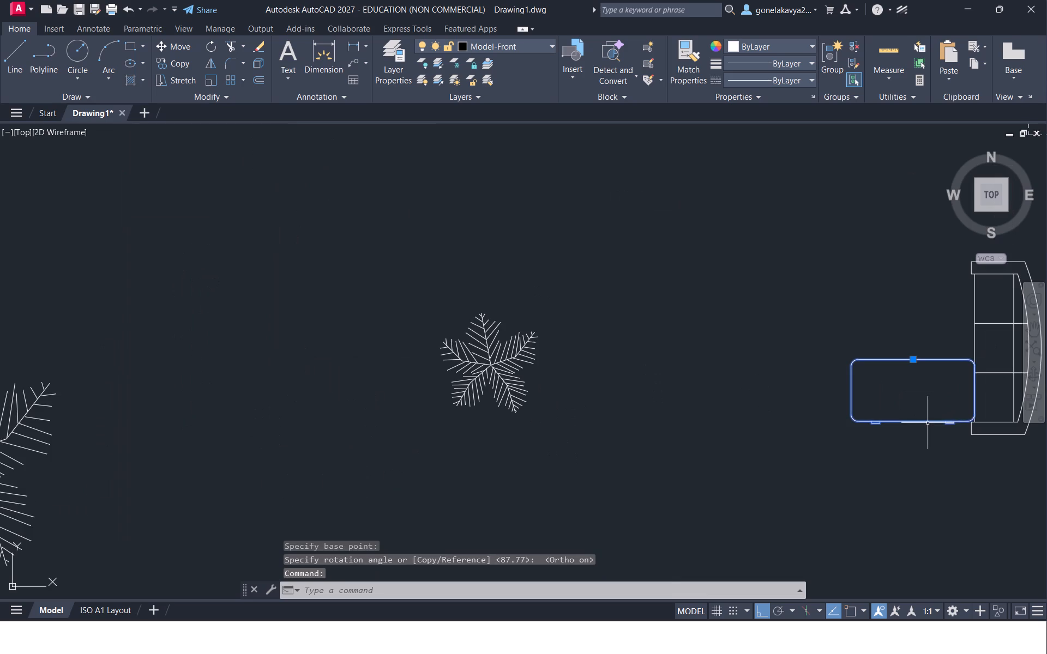
pyautogui.rightClick(926, 423)
pyautogui.click(1024, 193)
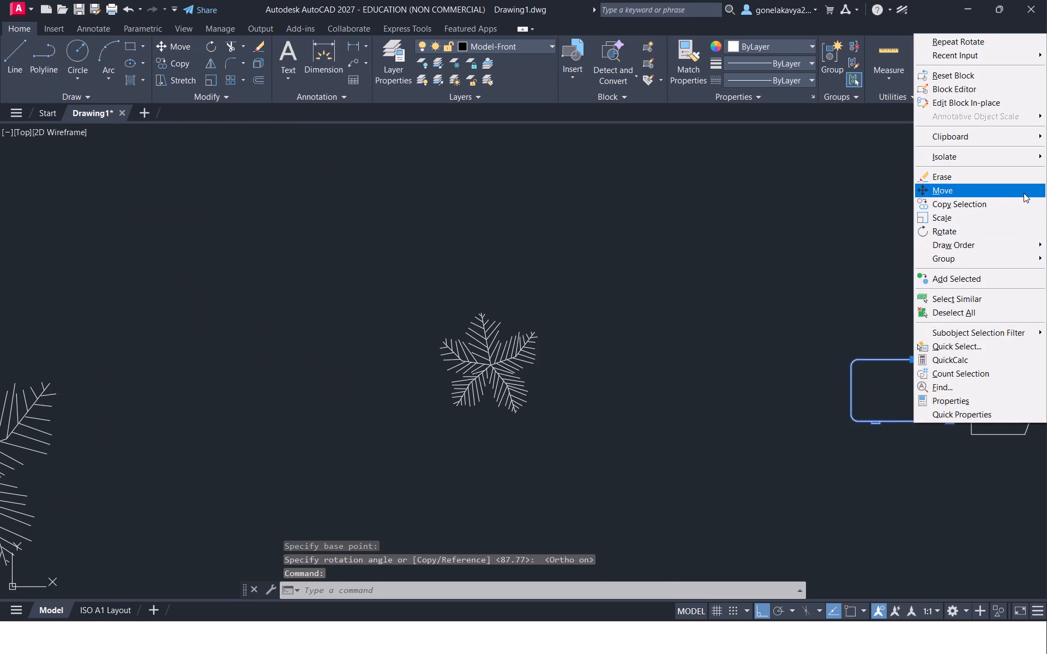
pyautogui.click(888, 347)
pyautogui.click(625, 312)
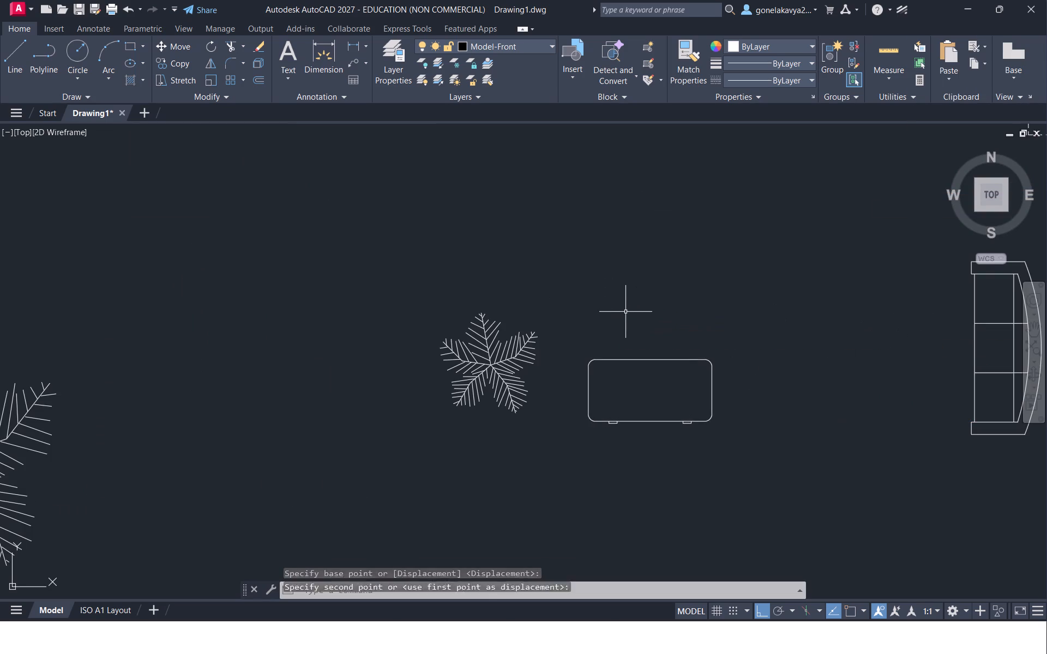
# Scale the rotated sofa up to about 1.6 times its size from a base point below it.
pyautogui.scroll(-2, 677, 321)
pyautogui.click(803, 363)
pyautogui.rightClick(803, 363)
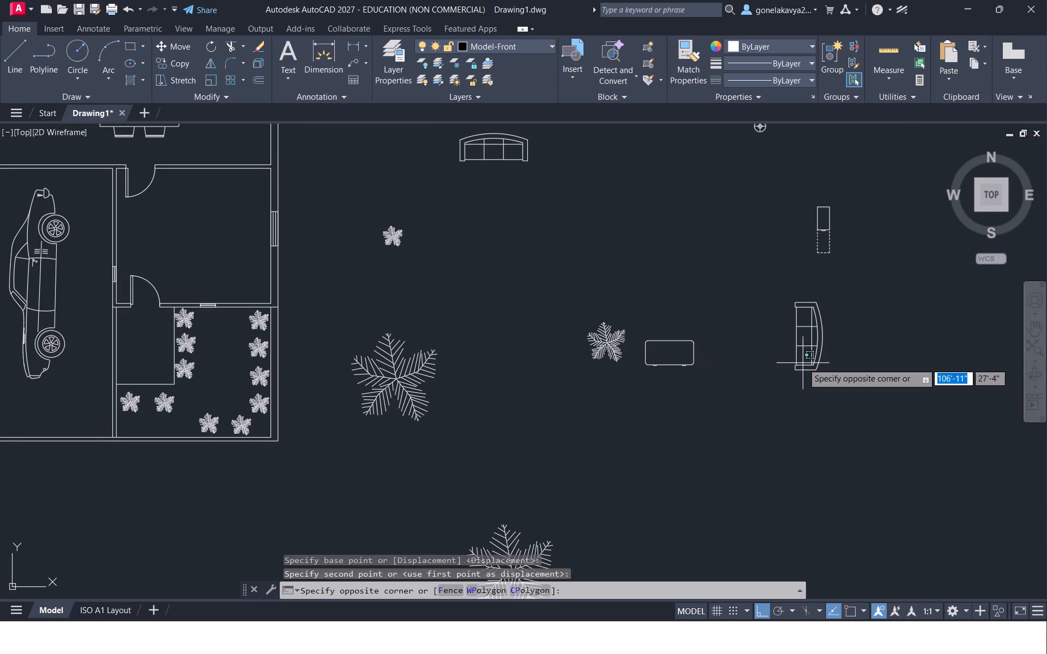
pyautogui.click(813, 327)
pyautogui.click(810, 322)
pyautogui.click(811, 343)
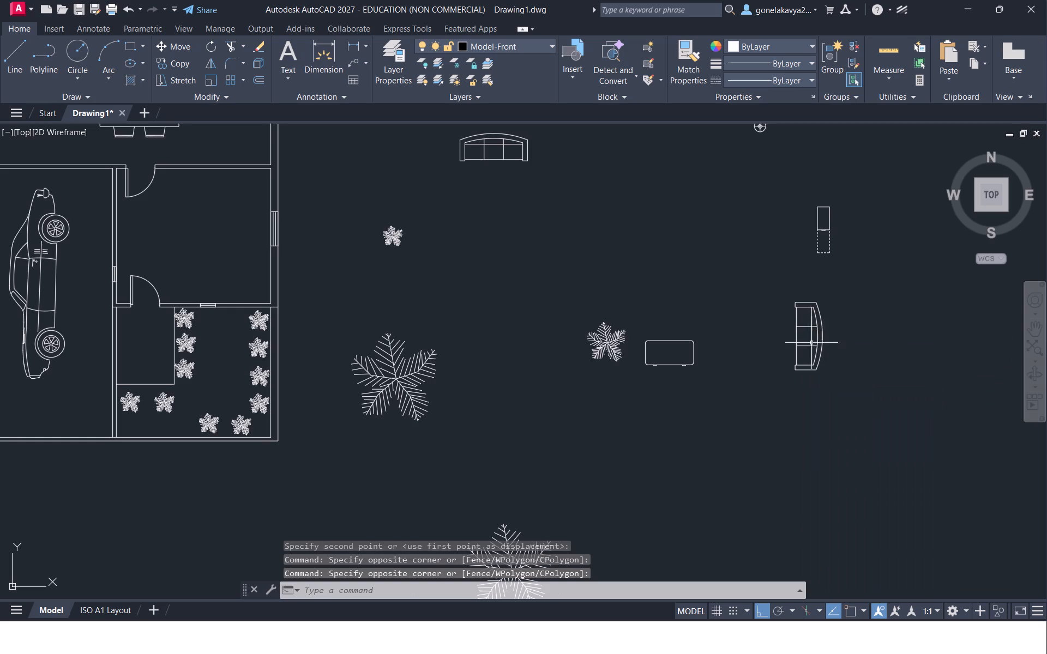
pyautogui.moveTo(832, 342); pyautogui.dragTo(797, 352)
pyautogui.rightClick(802, 351)
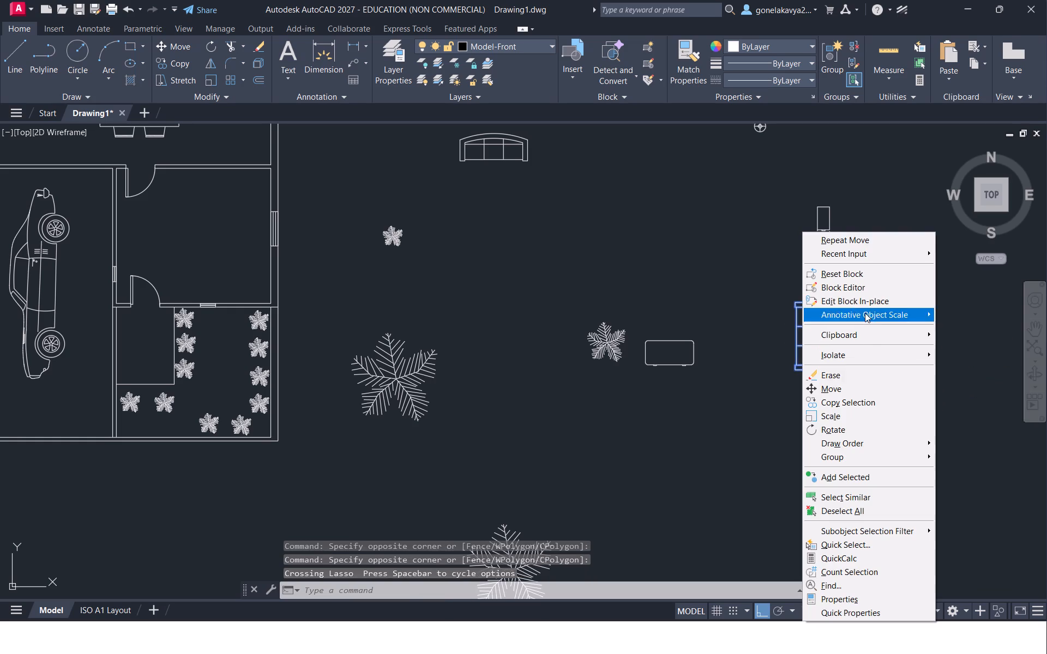
pyautogui.click(884, 415)
pyautogui.moveTo(869, 418); pyautogui.dragTo(876, 448)
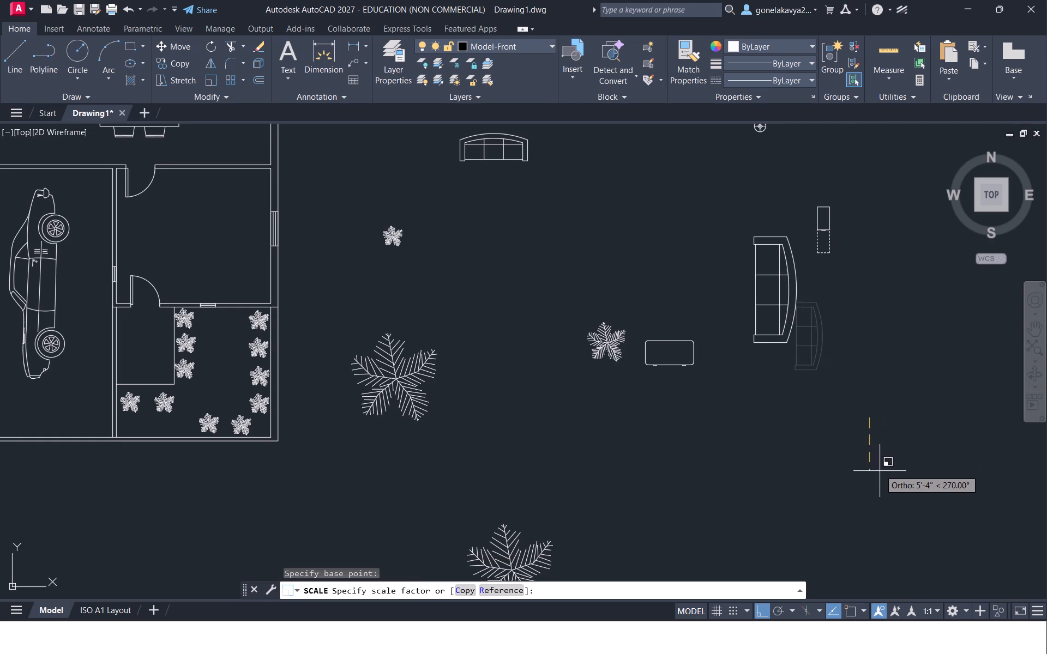
pyautogui.click(880, 472)
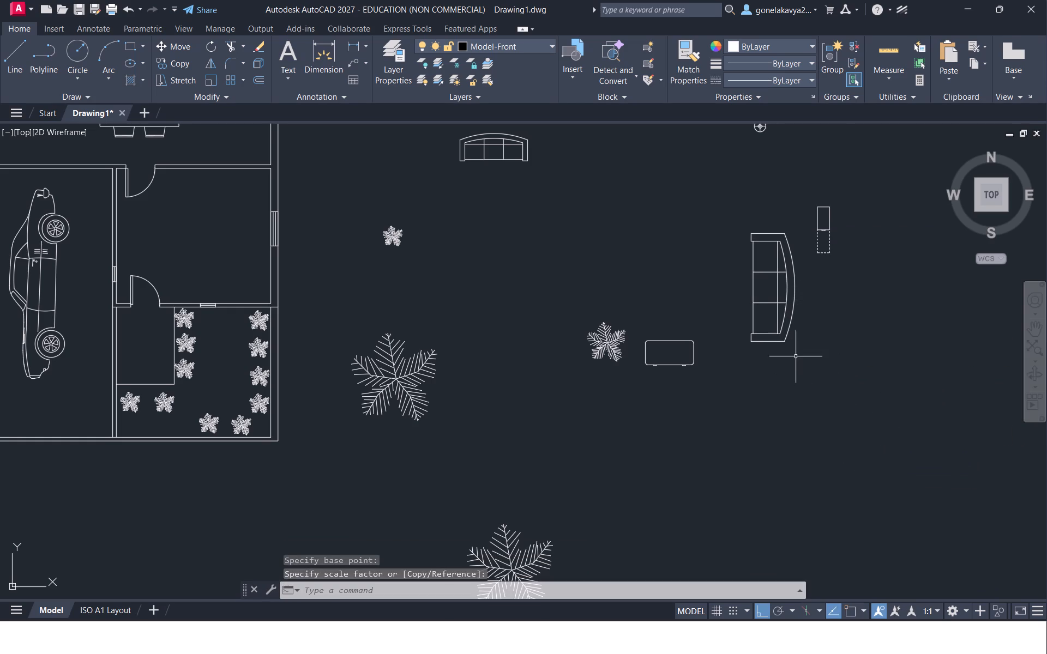
# Scale the horizontal sofa near the floor plan up to about 1.5 times its size.
pyautogui.click(503, 142)
pyautogui.rightClick(503, 142)
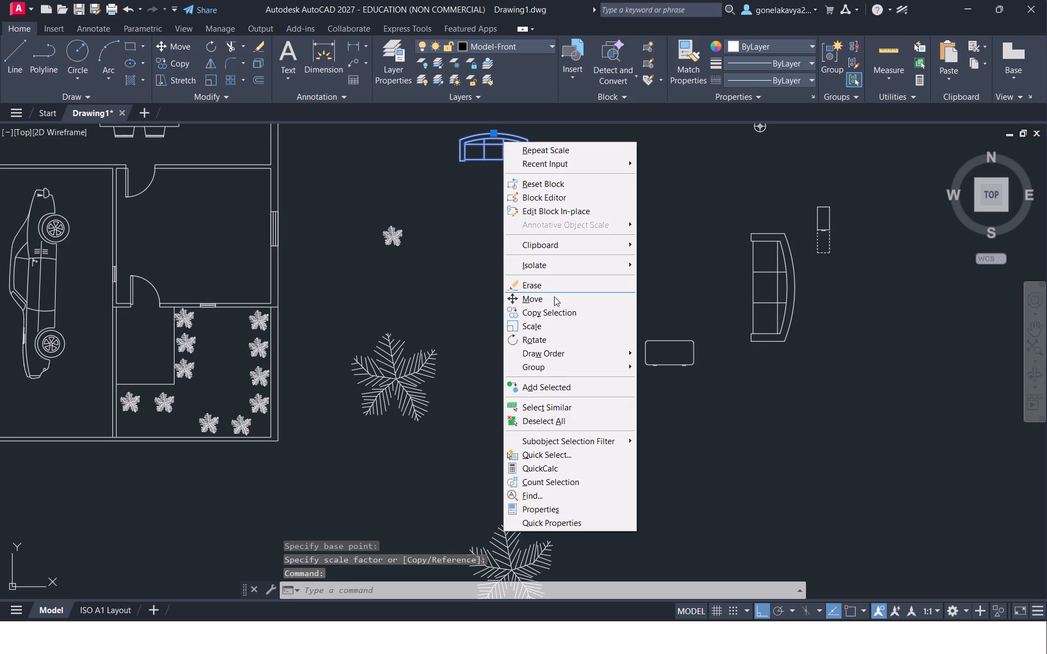
pyautogui.click(554, 324)
pyautogui.moveTo(569, 257); pyautogui.dragTo(624, 278)
pyautogui.scroll(-2, 619, 253)
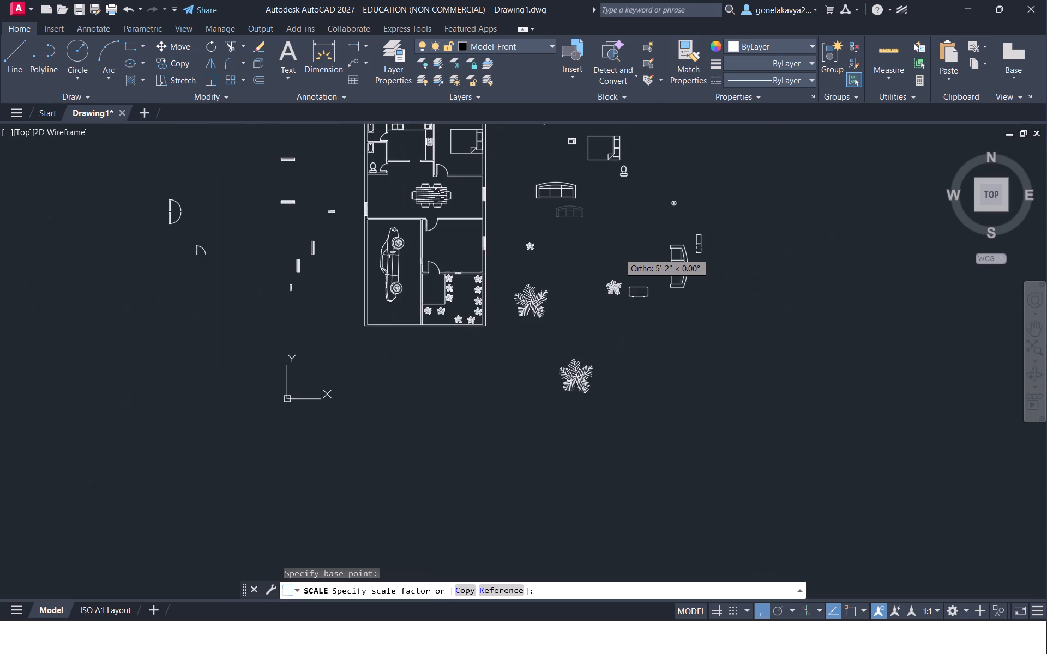
pyautogui.click(619, 253)
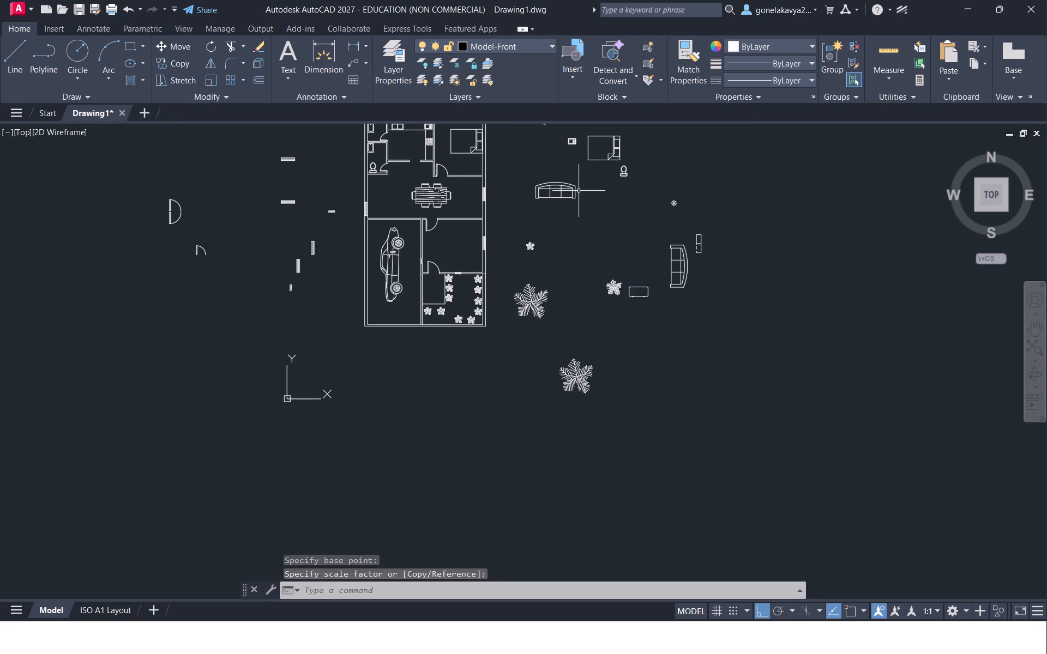
# Move the enlarged horizontal sofa into the room beside the garage, against its upper wall, with Ortho off.
pyautogui.scroll(1, 579, 191)
pyautogui.moveTo(579, 195); pyautogui.dragTo(585, 265, button='middle')
pyautogui.click(570, 261)
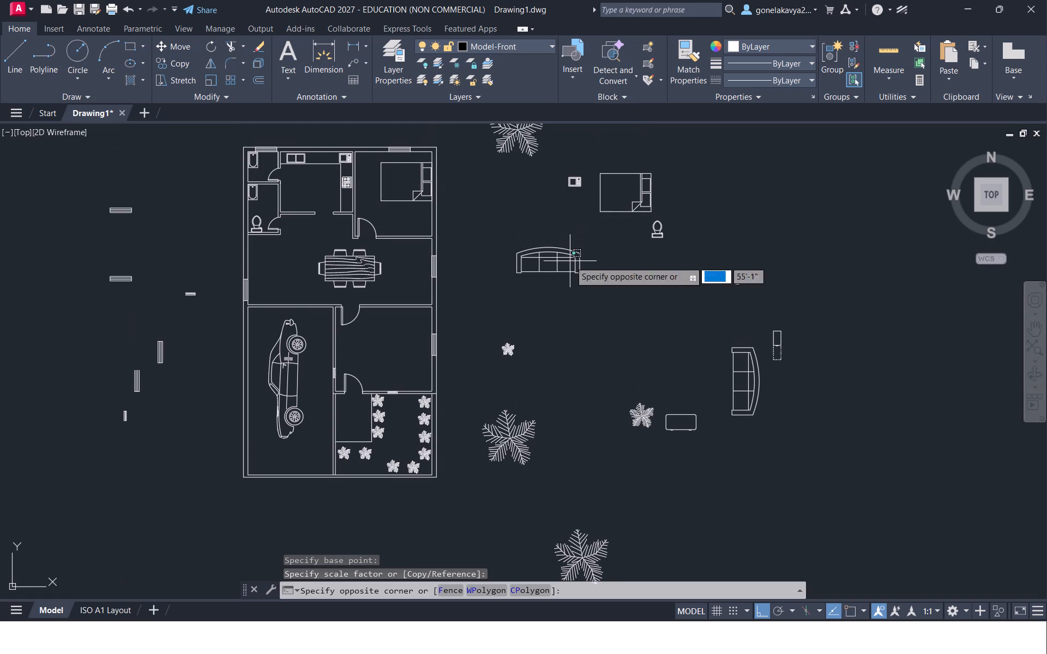
pyautogui.click(579, 264)
pyautogui.click(575, 264)
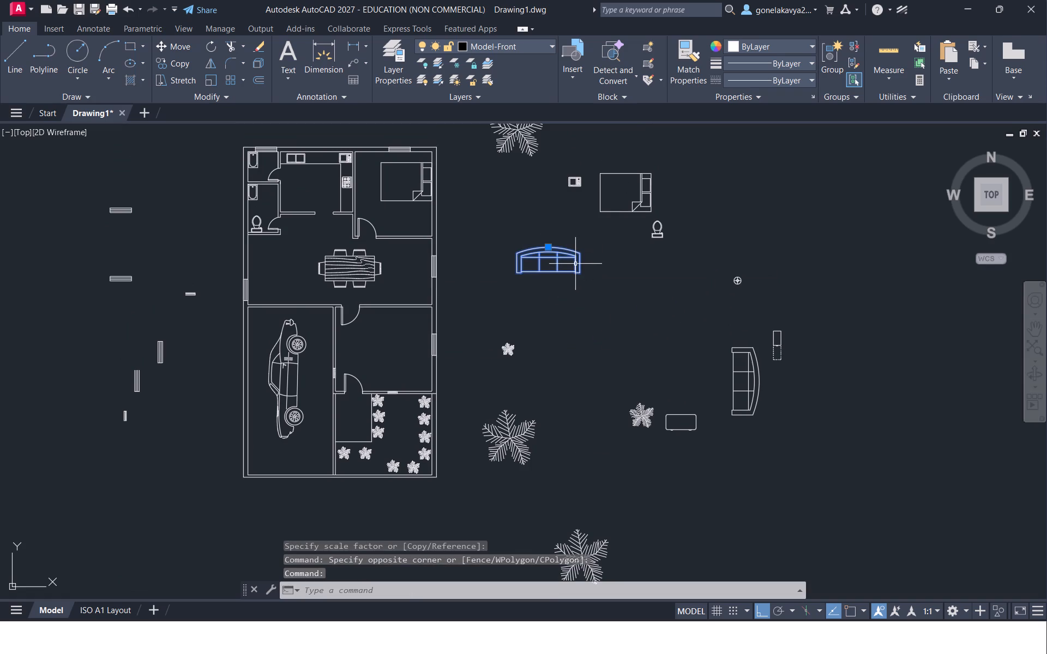
pyautogui.rightClick(575, 264)
pyautogui.click(611, 389)
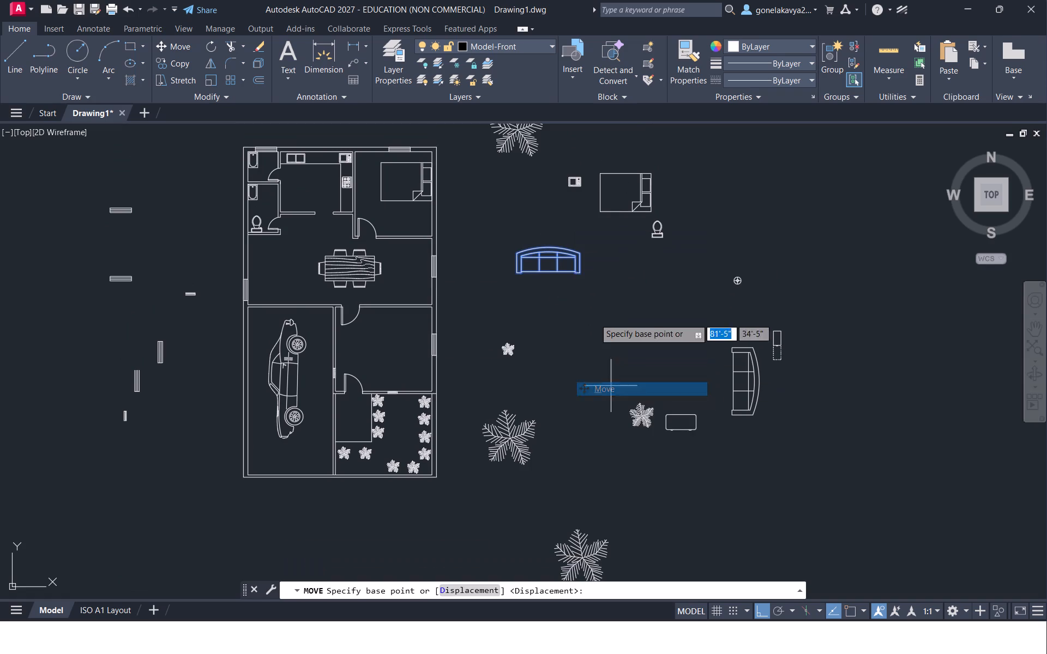
pyautogui.click(566, 263)
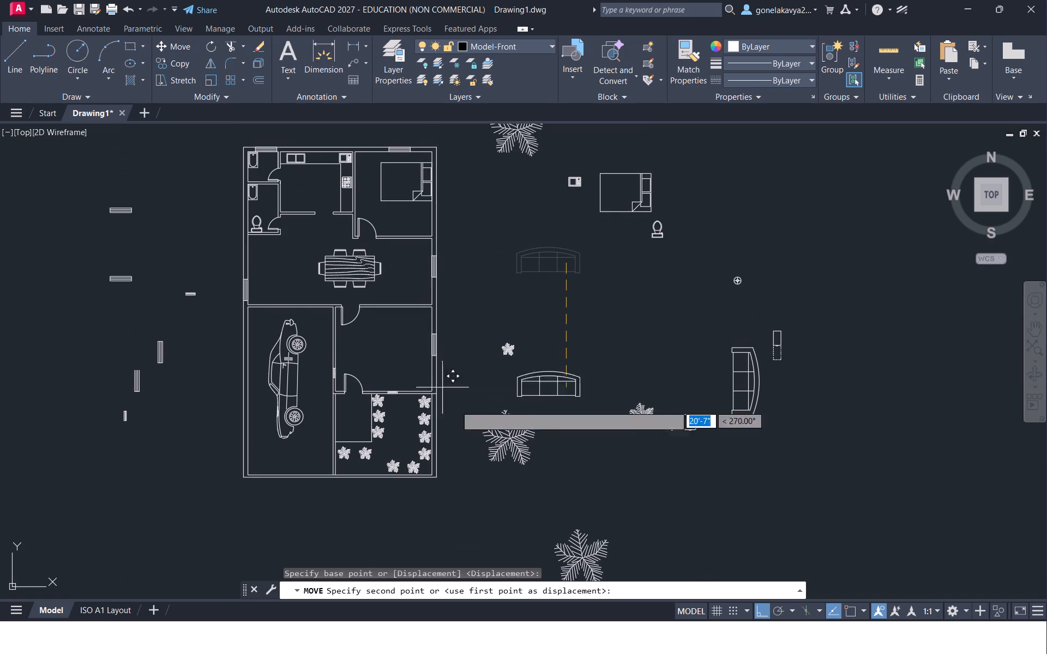
pyautogui.click(767, 604)
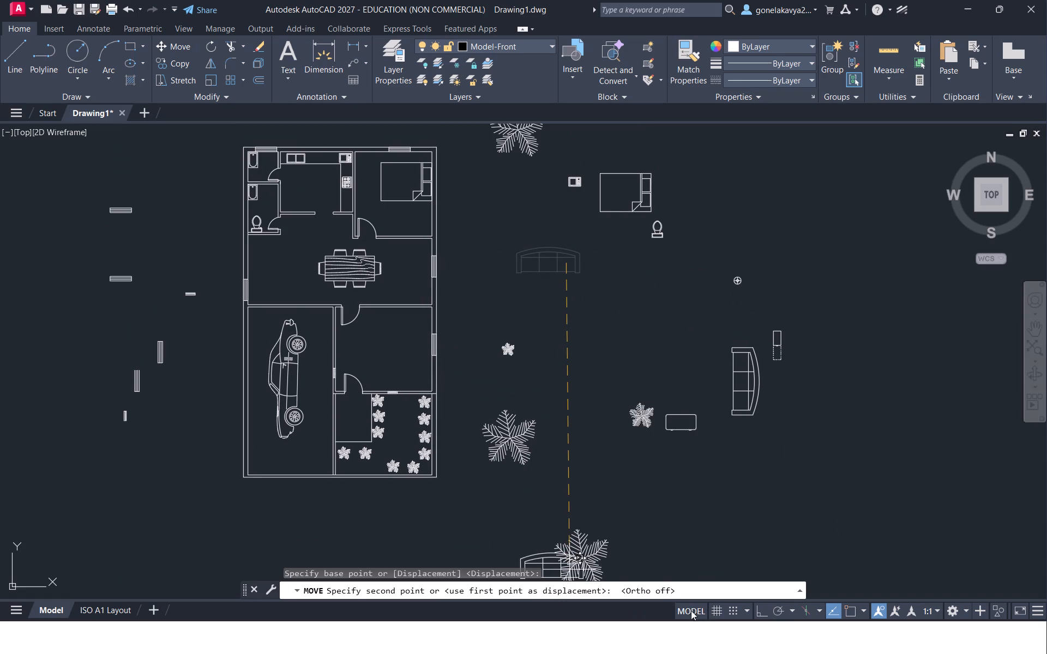
pyautogui.moveTo(392, 334); pyautogui.dragTo(406, 342)
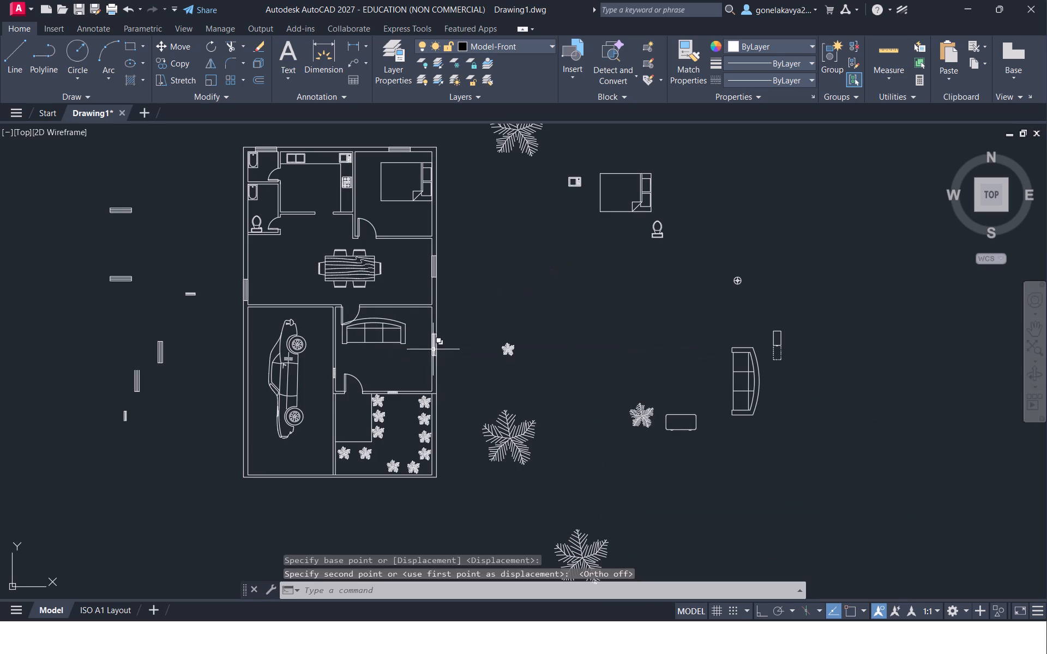
# Scale the horizontal sofa in the room beside the garage down to about half its size from a base point beside it.
pyautogui.scroll(2, 414, 341)
pyautogui.click(384, 342)
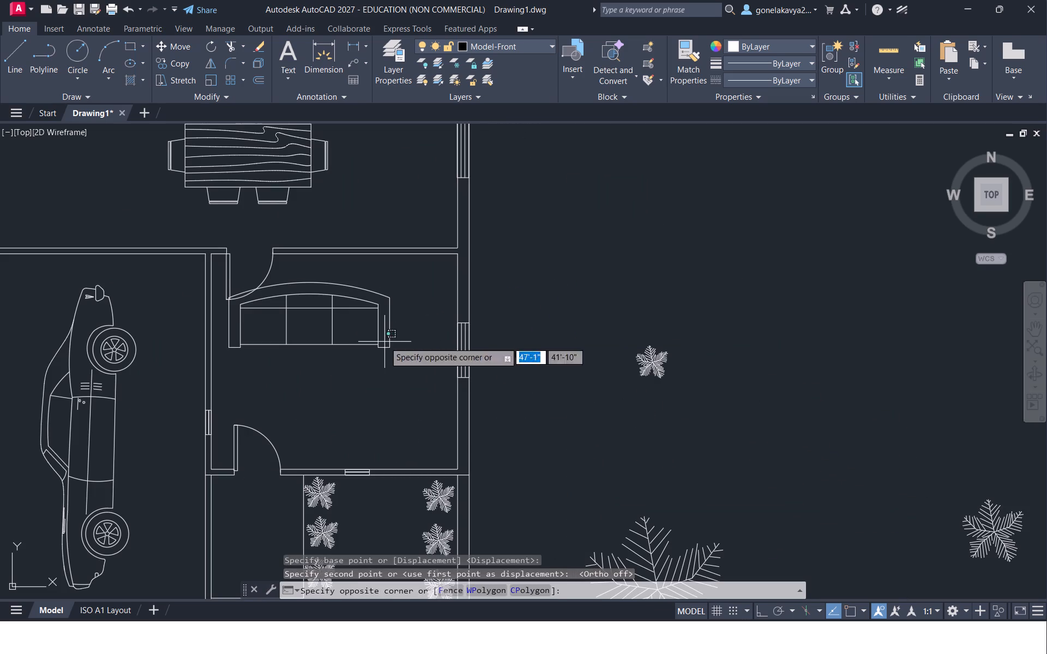
pyautogui.click(370, 344)
pyautogui.rightClick(400, 350)
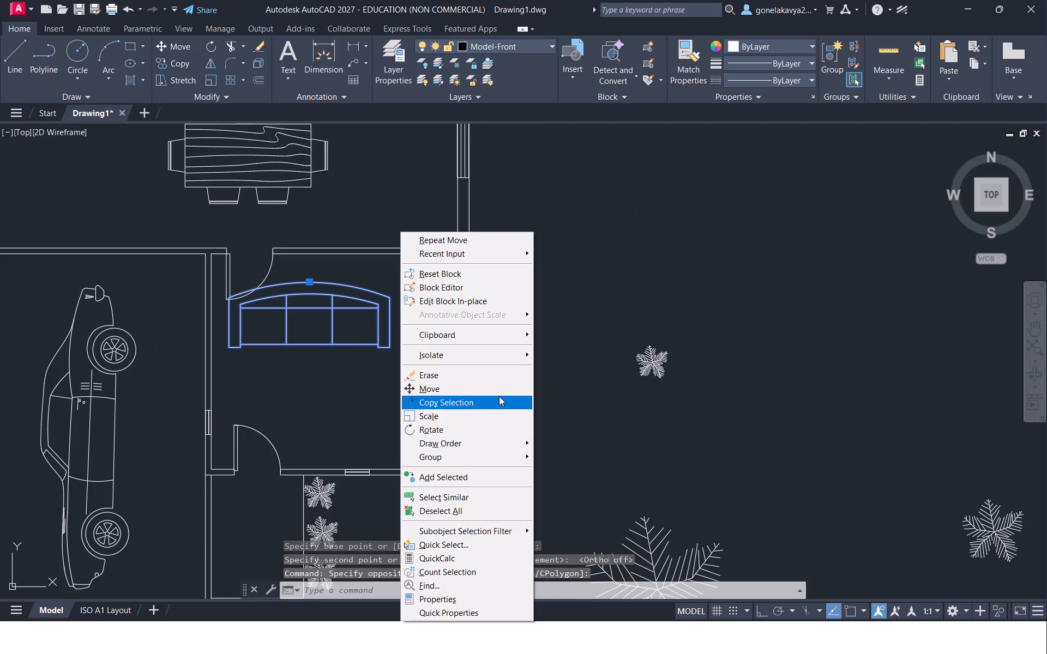
pyautogui.click(483, 420)
pyautogui.moveTo(396, 338); pyautogui.dragTo(404, 360)
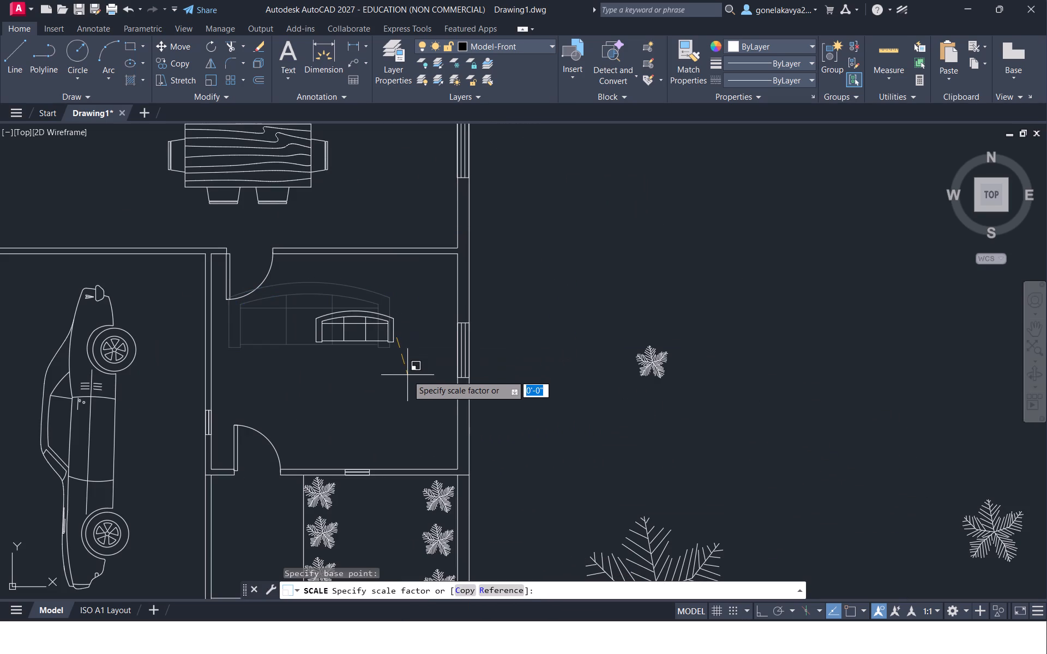
pyautogui.click(408, 376)
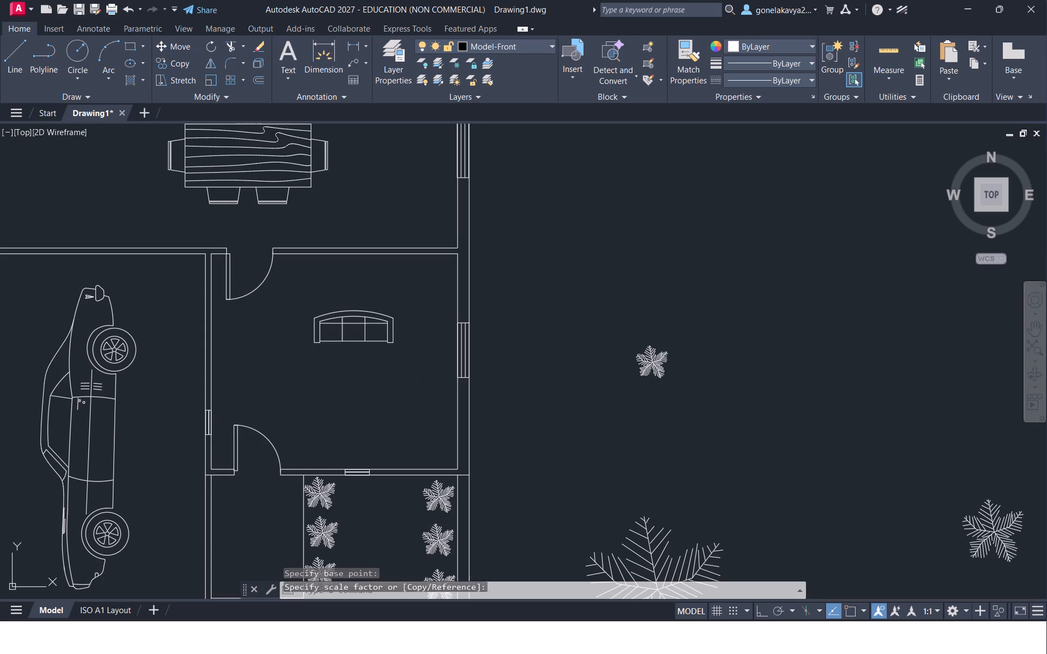
# Move the reduced horizontal sofa slightly up and toward the outer window wall of the same room.
pyautogui.click(376, 332)
pyautogui.click(380, 316)
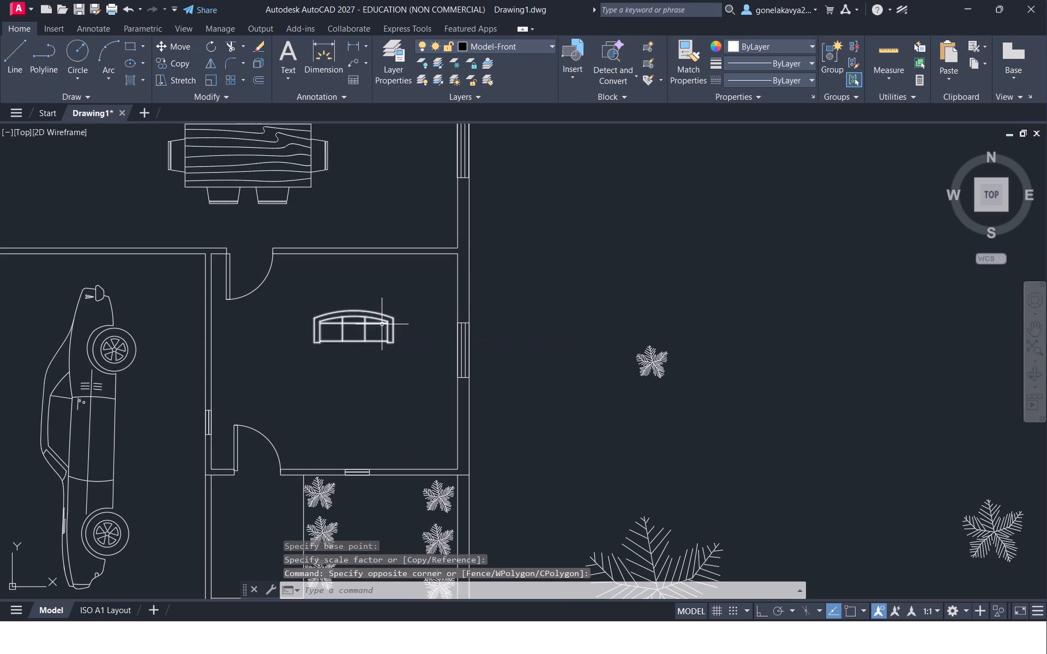
pyautogui.click(382, 326)
pyautogui.click(381, 325)
pyautogui.click(381, 316)
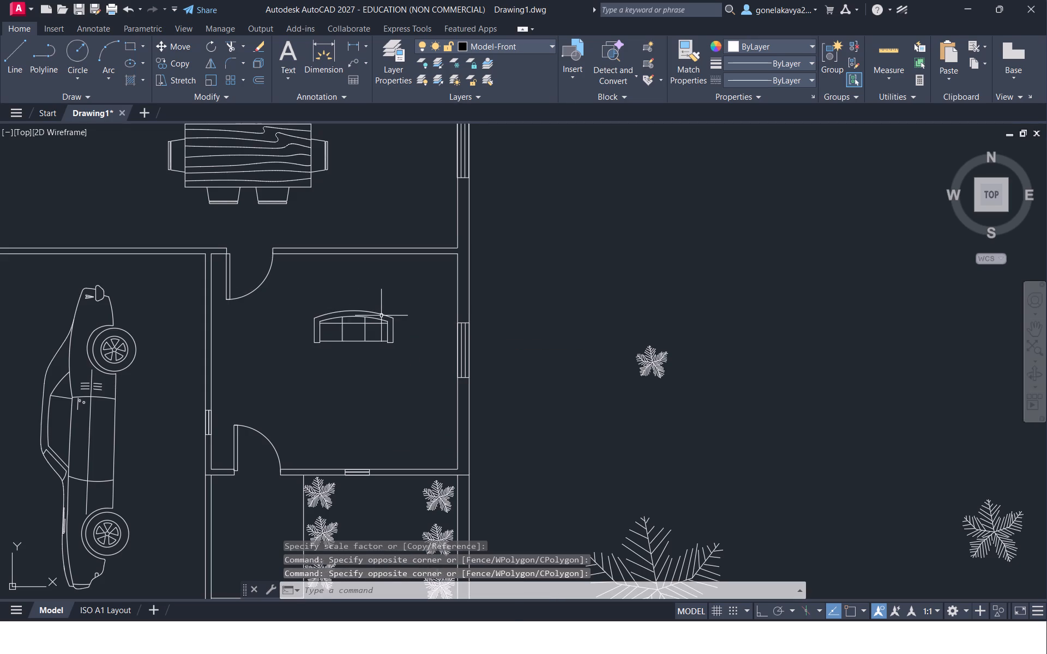
pyautogui.rightClick(381, 316)
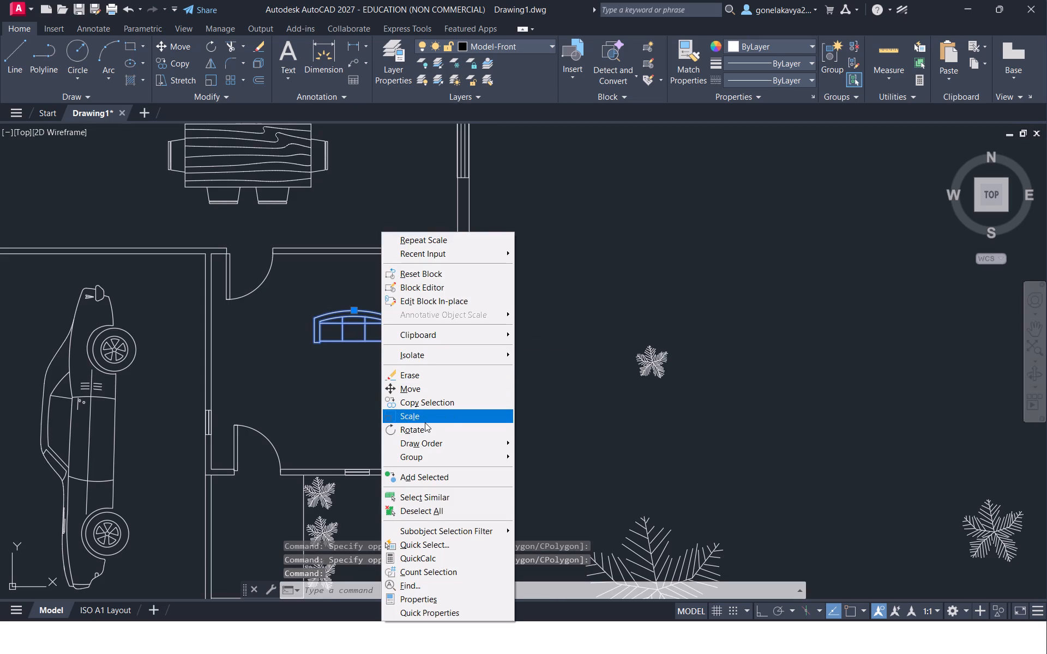
pyautogui.click(433, 391)
pyautogui.moveTo(382, 347); pyautogui.dragTo(406, 341)
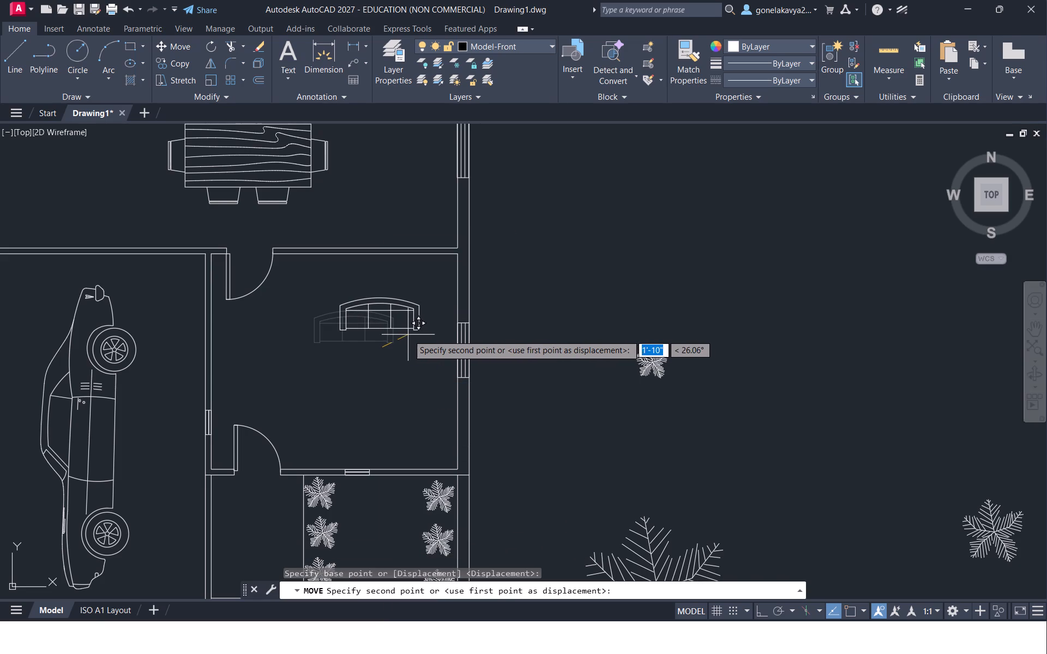
pyautogui.click(399, 340)
# Scale the rotated sofa outside the floor plan down to about 0.75 of its size from a base point below it.
pyautogui.scroll(-1, 442, 351)
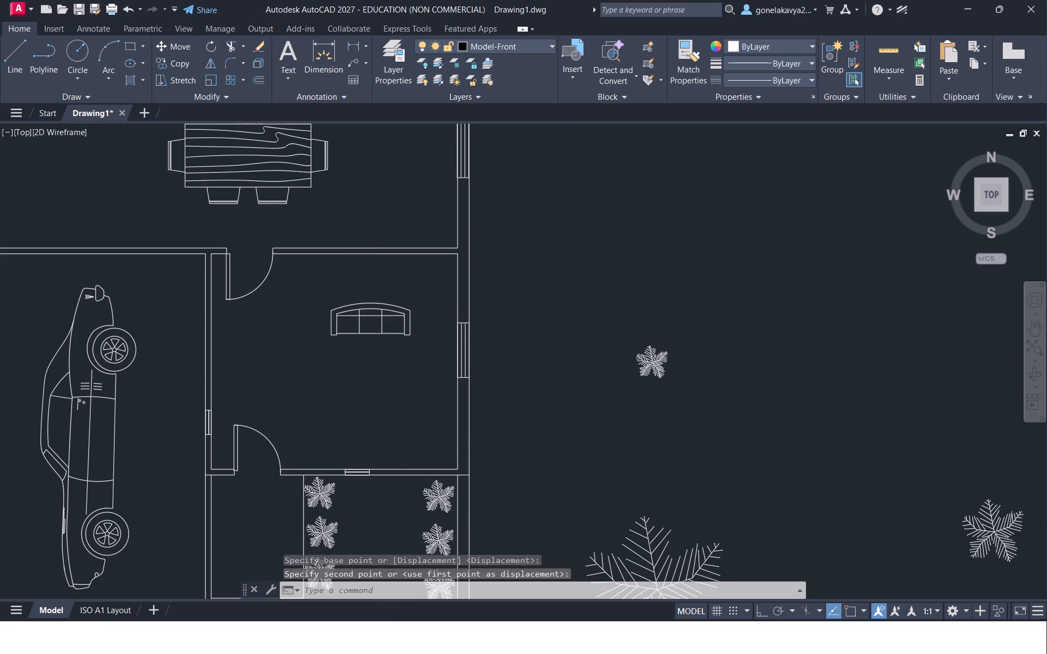
pyautogui.scroll(-1, 442, 351)
pyautogui.moveTo(472, 387); pyautogui.dragTo(459, 339, button='middle')
pyautogui.scroll(1, 670, 342)
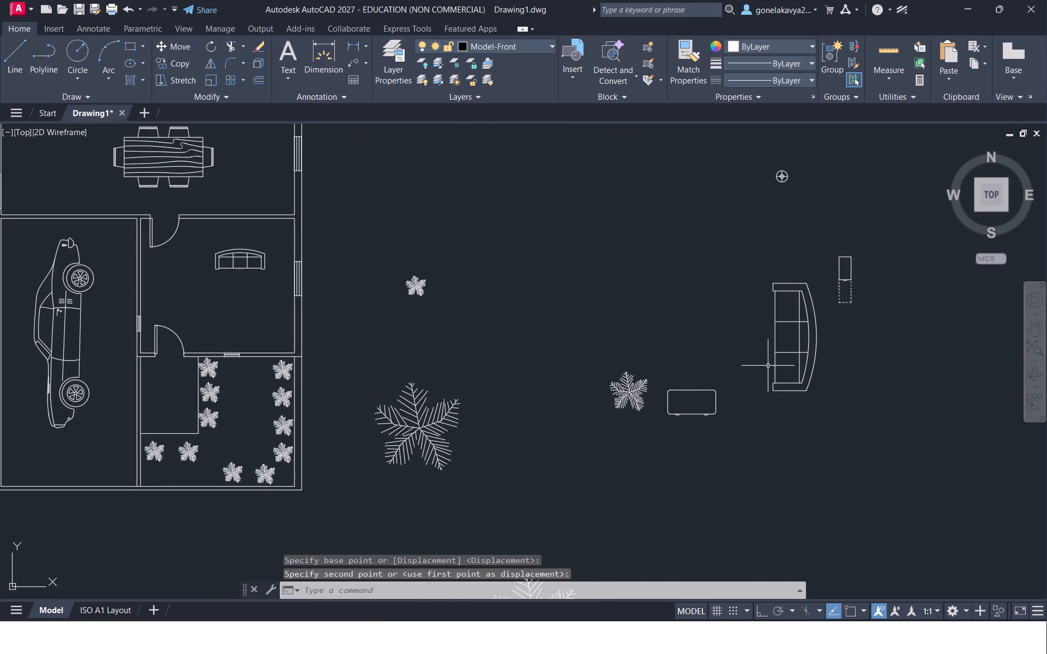
pyautogui.click(773, 356)
pyautogui.rightClick(773, 356)
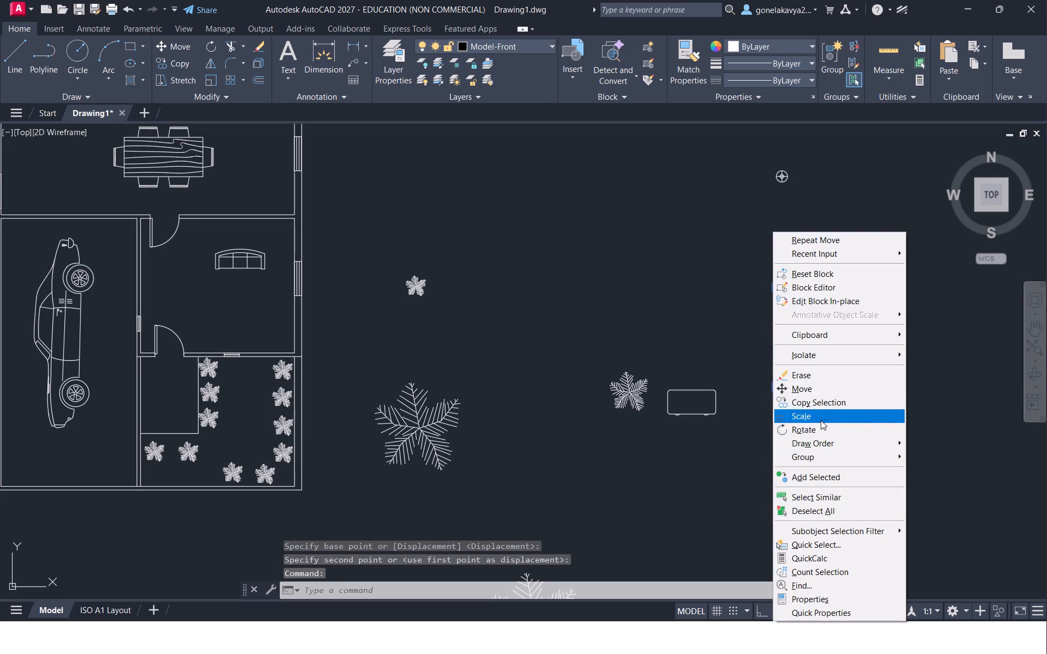
pyautogui.click(820, 419)
pyautogui.moveTo(814, 399); pyautogui.dragTo(817, 411)
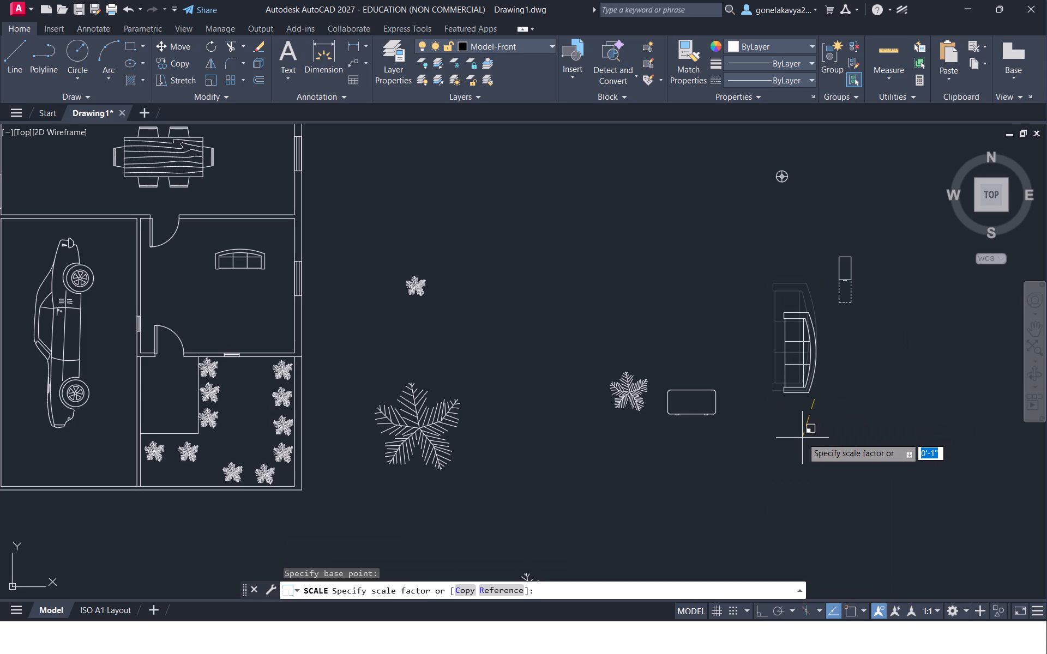
pyautogui.click(802, 438)
# Move the rotated sofa into the room beside the garage, against its outer wall below the horizontal sofa.
pyautogui.click(799, 396)
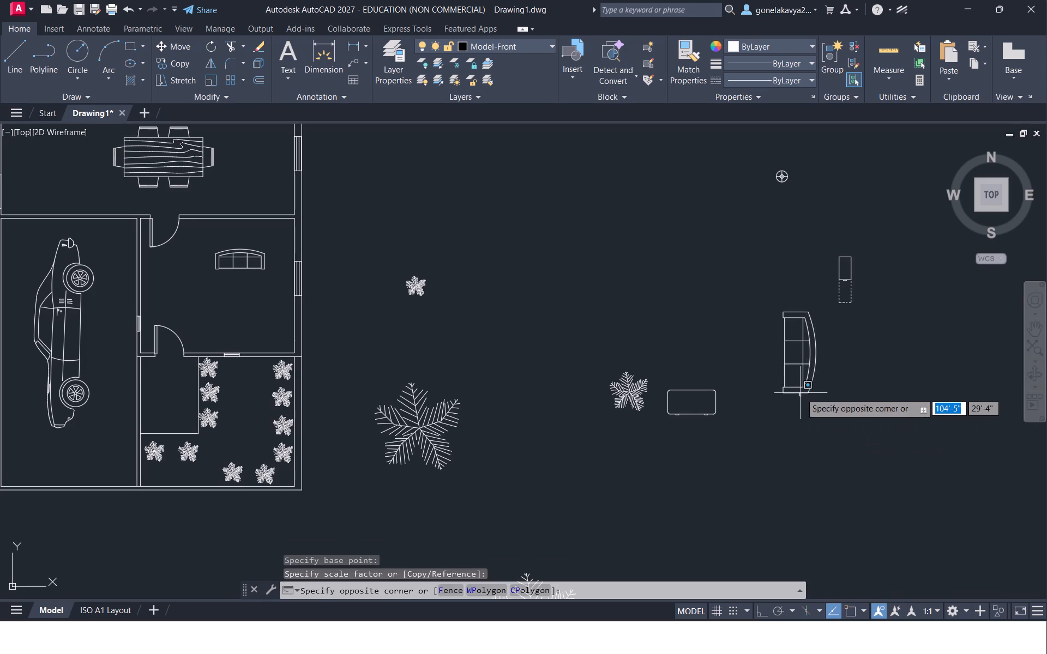
pyautogui.click(801, 393)
pyautogui.click(803, 372)
pyautogui.rightClick(804, 368)
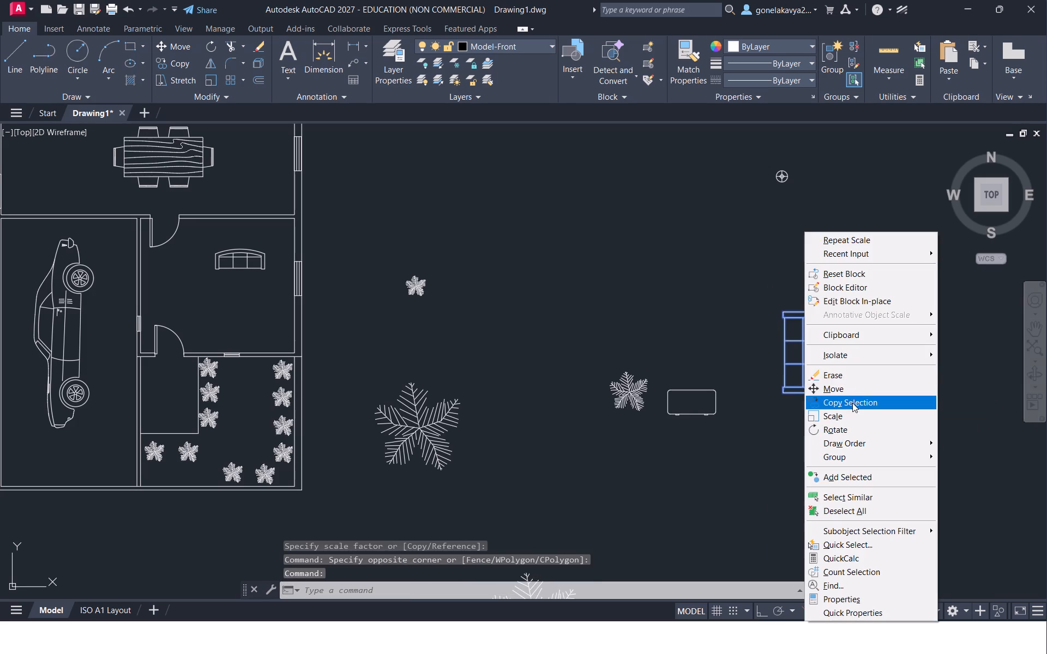
pyautogui.click(824, 391)
pyautogui.click(815, 381)
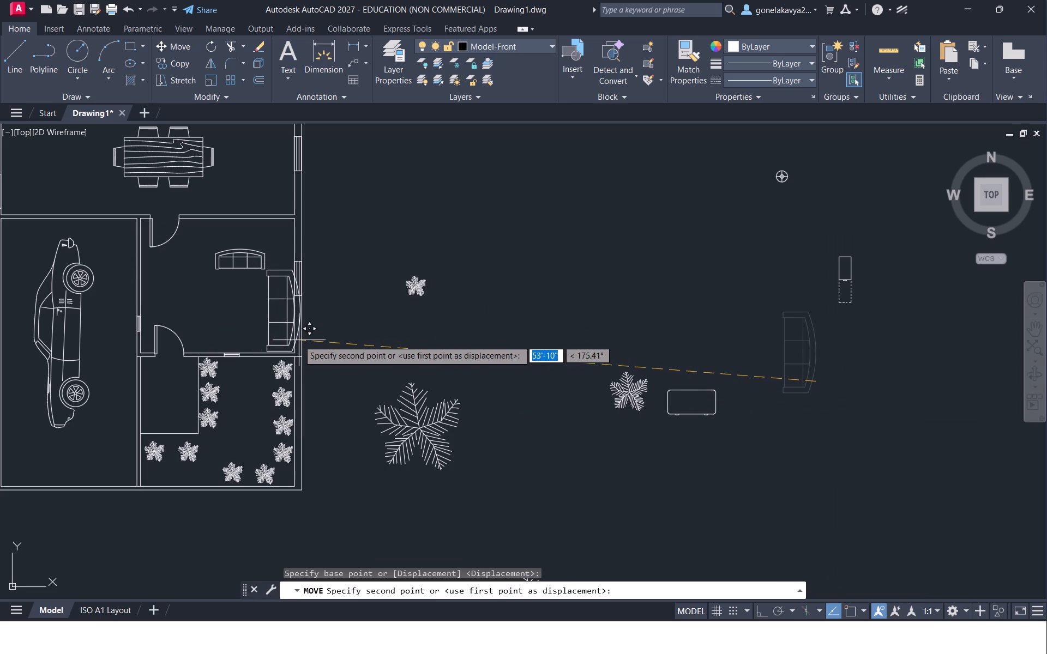
pyautogui.scroll(2, 291, 340)
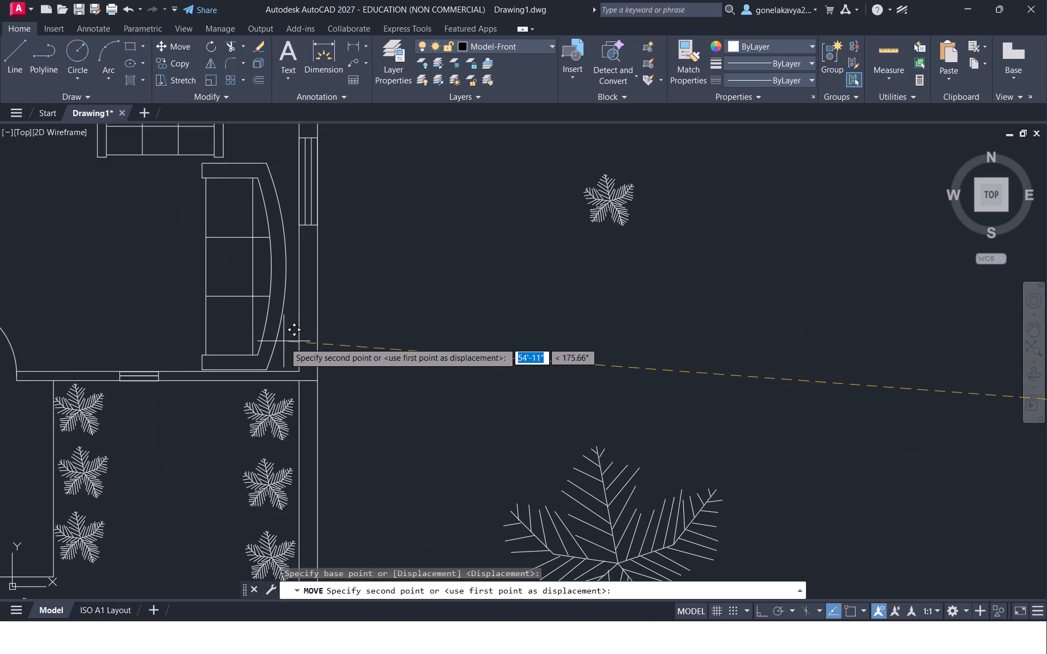
pyautogui.click(292, 336)
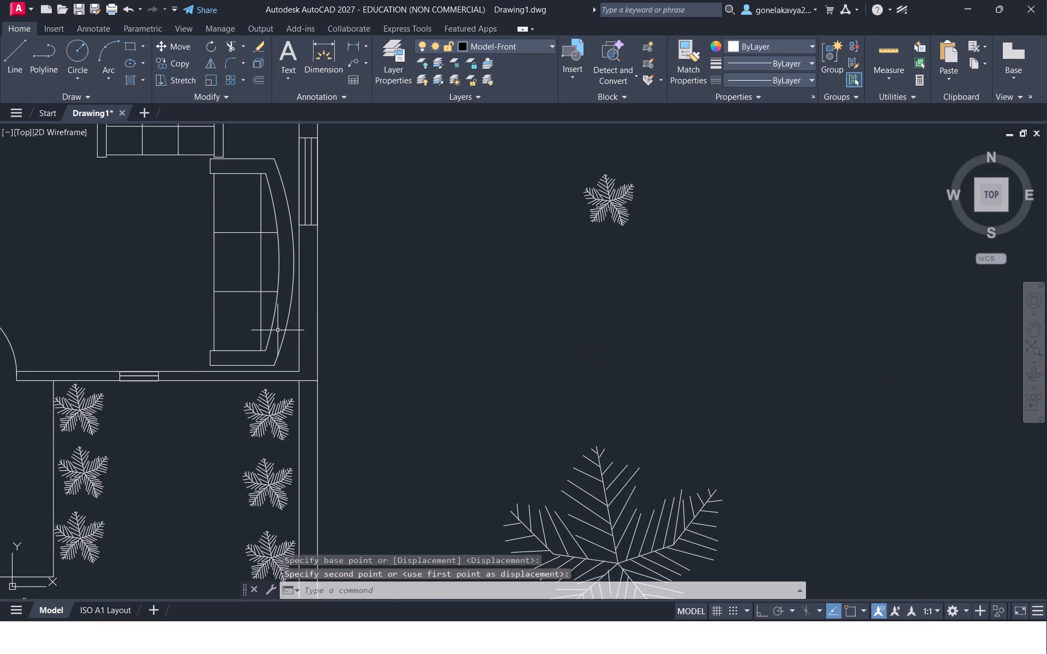
# Scale the rotated sofa in the room down again to about 0.75 of its size.
pyautogui.click(277, 330)
pyautogui.doubleClick(273, 325)
pyautogui.rightClick(272, 324)
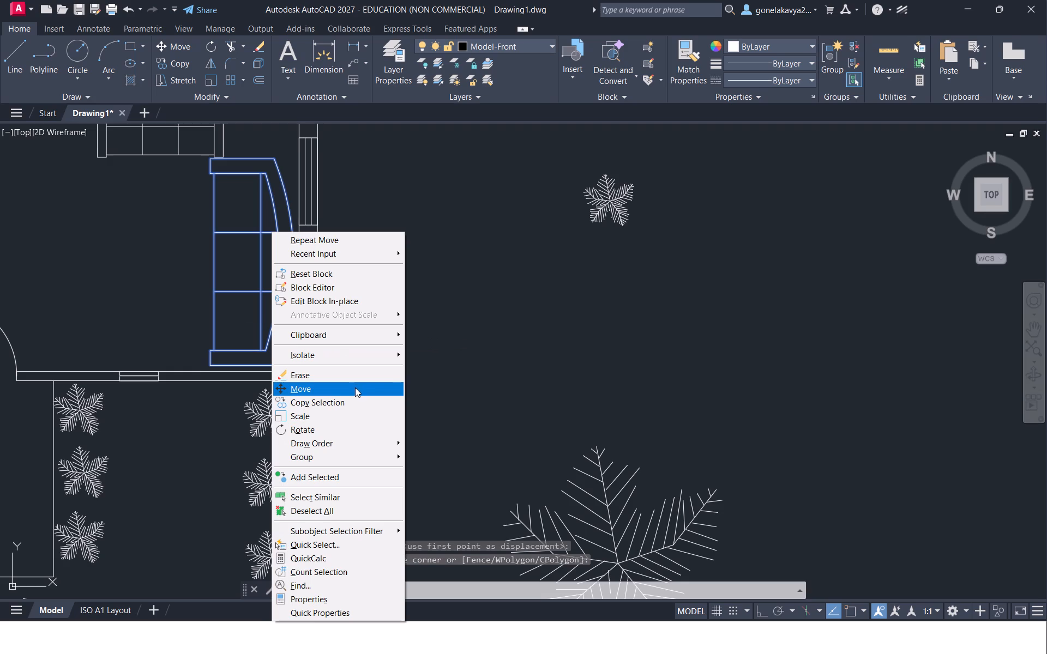
pyautogui.click(351, 409)
pyautogui.moveTo(288, 305); pyautogui.dragTo(288, 322)
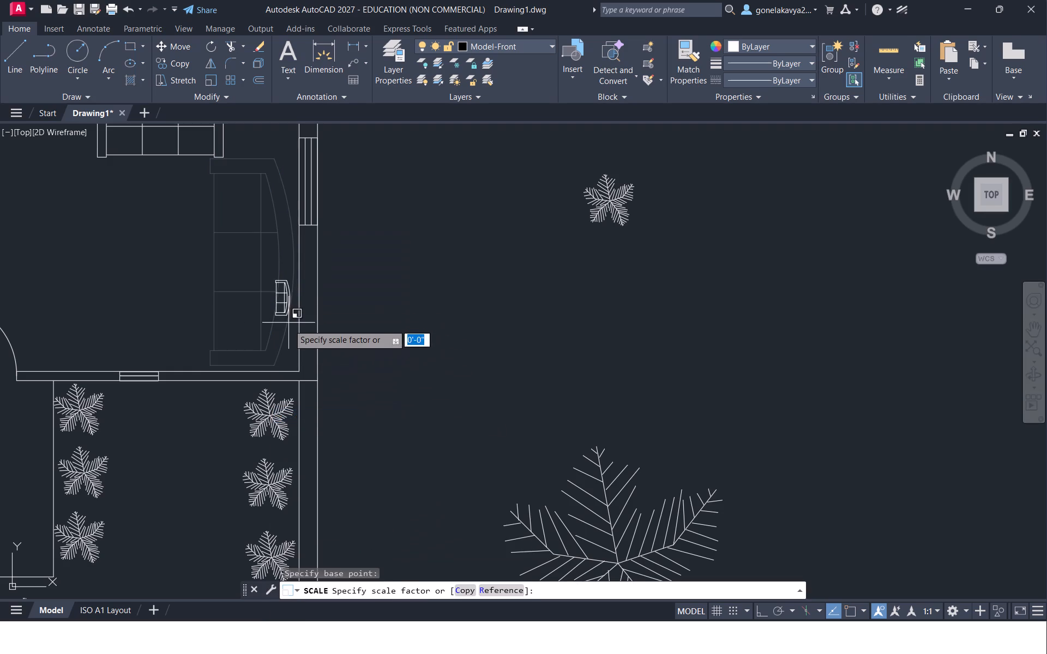
pyautogui.click(273, 229)
# Move the reduced rotated sofa slightly up and away from the outer wall, just below the horizontal sofa.
pyautogui.click(268, 231)
pyautogui.rightClick(268, 231)
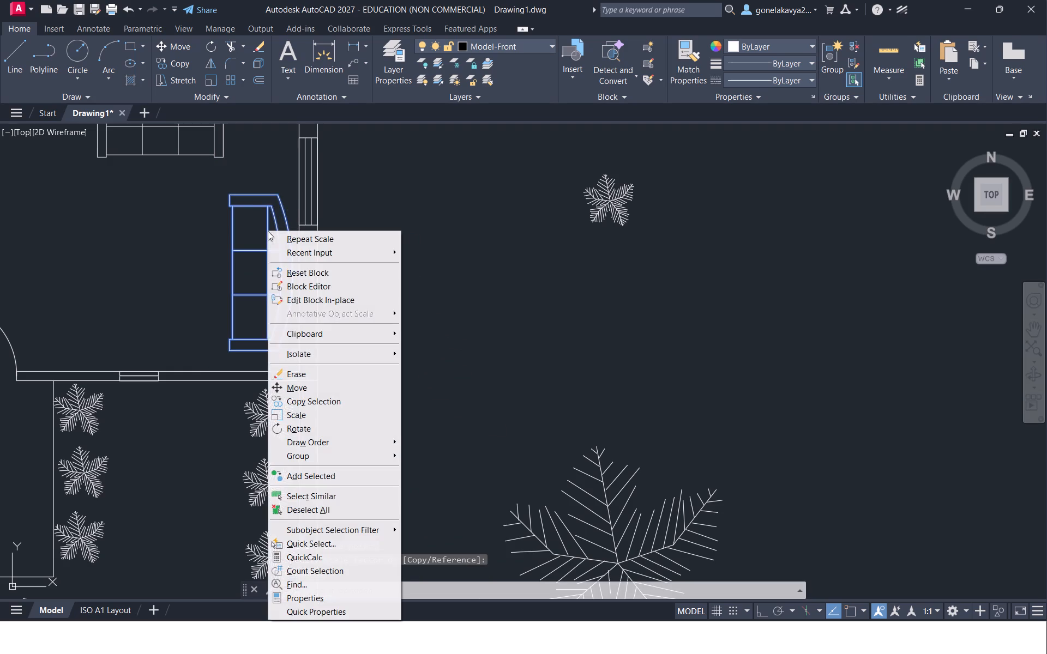
pyautogui.click(278, 388)
pyautogui.moveTo(243, 303); pyautogui.dragTo(248, 284)
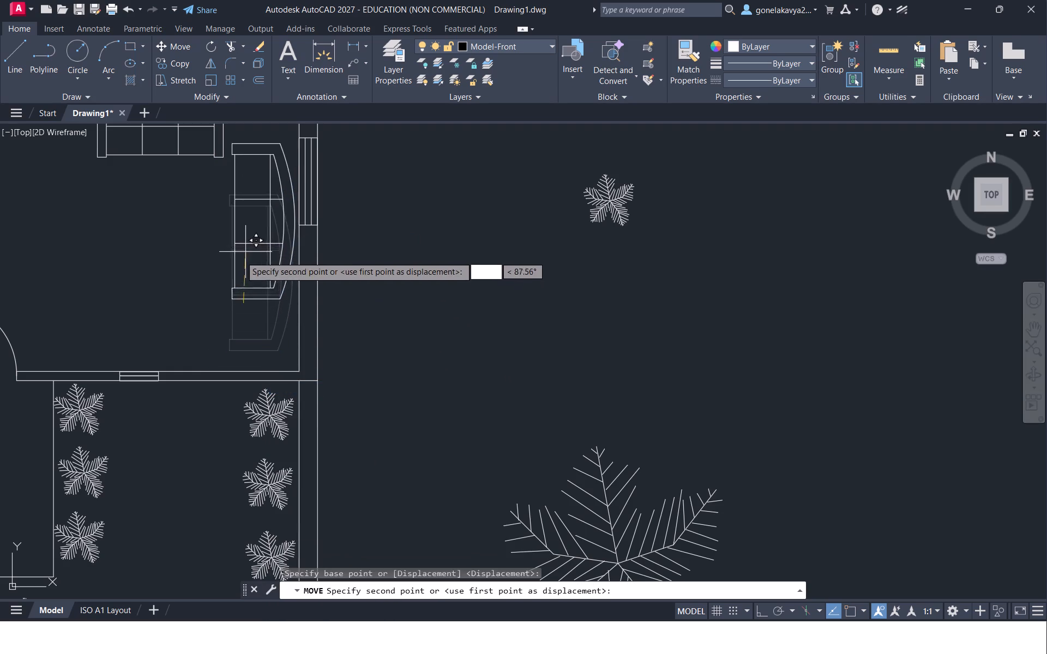
pyautogui.click(231, 282)
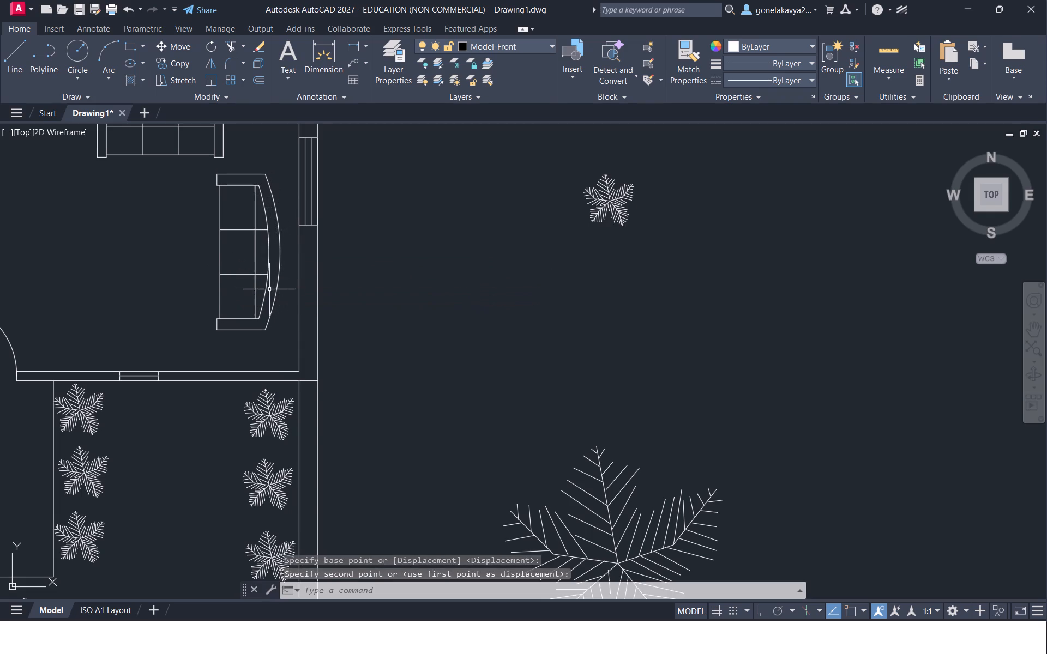
# Rotate the desk block beside the medium plant 90 degrees counterclockwise so it stands vertically.
pyautogui.scroll(-1, 338, 320)
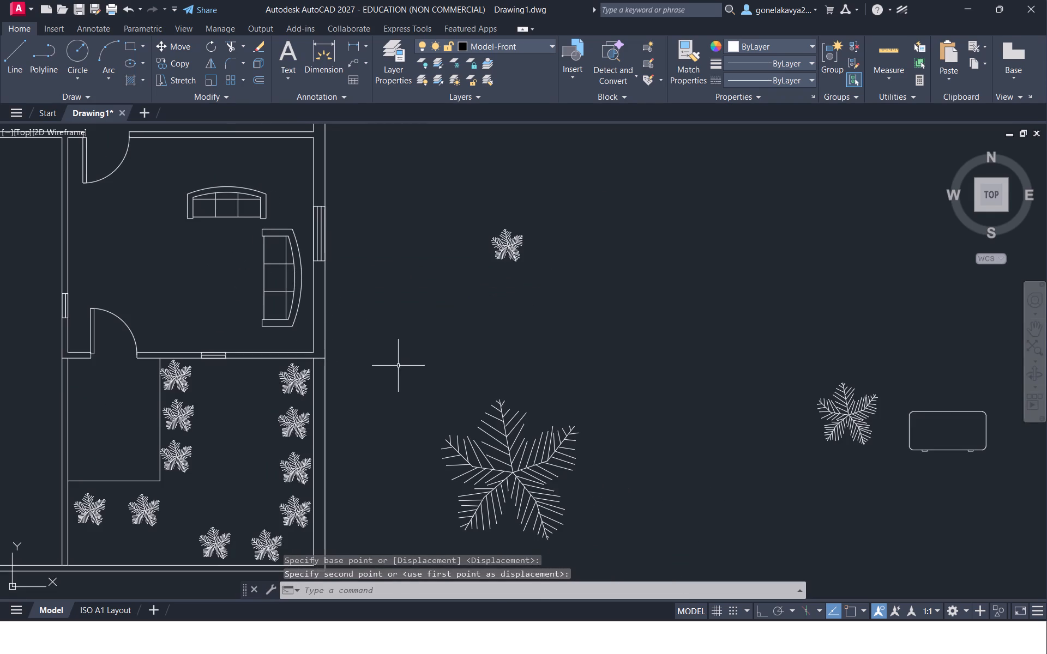
pyautogui.scroll(-2, 732, 434)
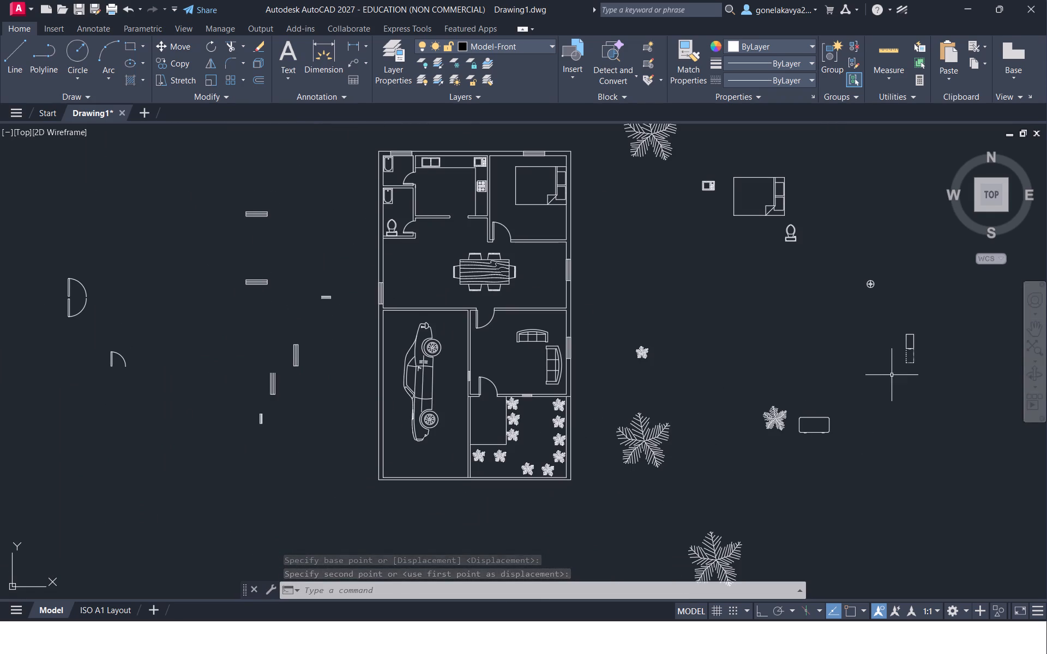
pyautogui.scroll(2, 804, 444)
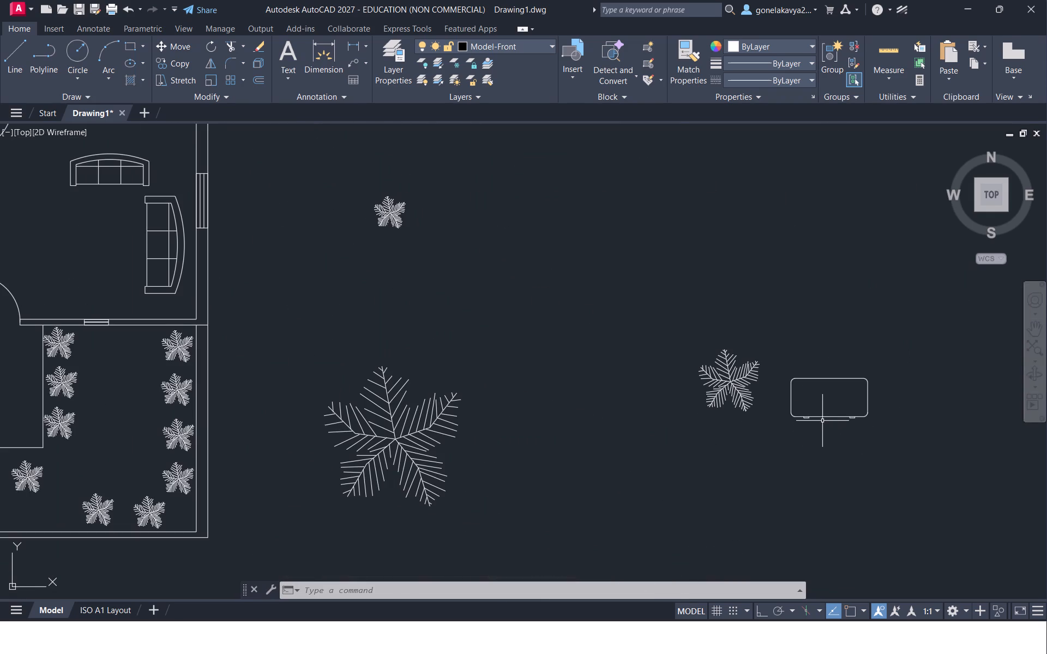
pyautogui.moveTo(823, 414); pyautogui.dragTo(825, 421)
pyautogui.click(825, 421)
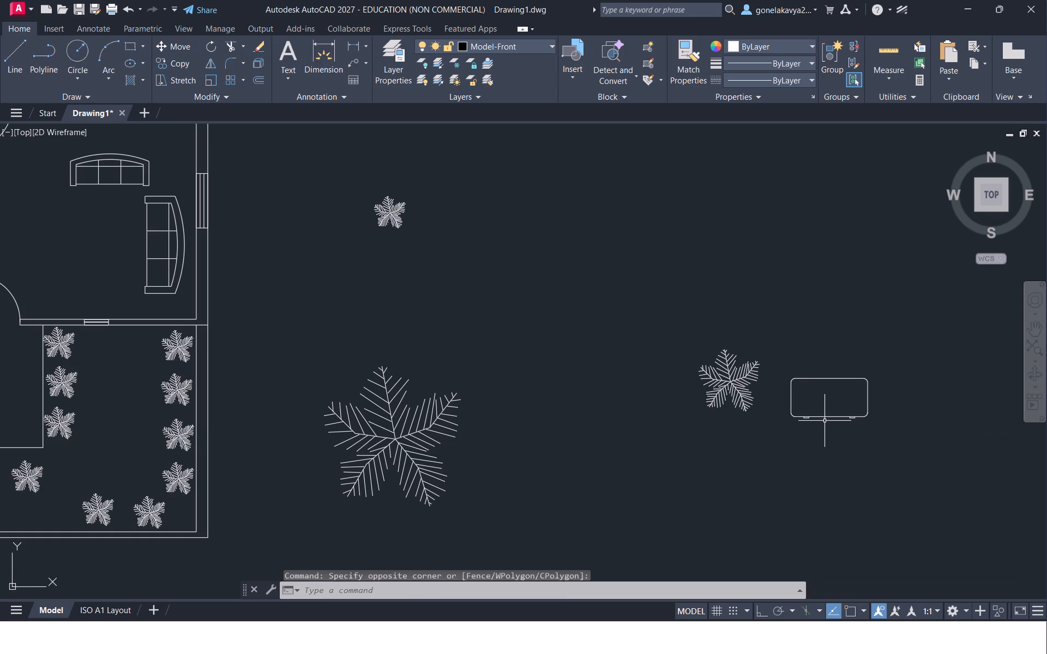
pyautogui.click(825, 419)
pyautogui.click(828, 410)
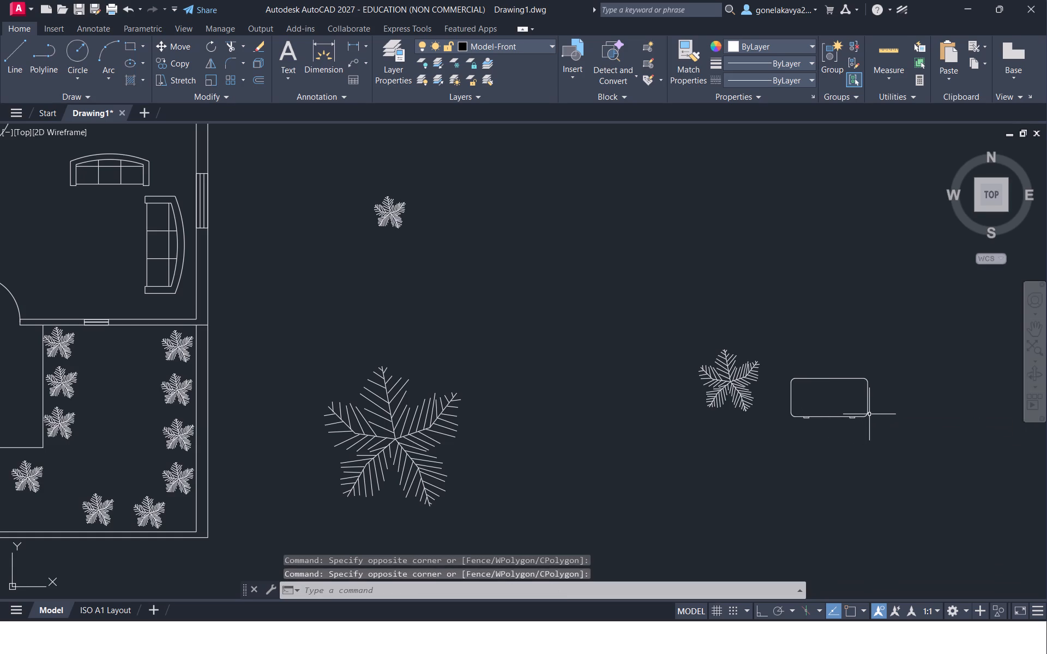
pyautogui.click(863, 414)
pyautogui.rightClick(863, 414)
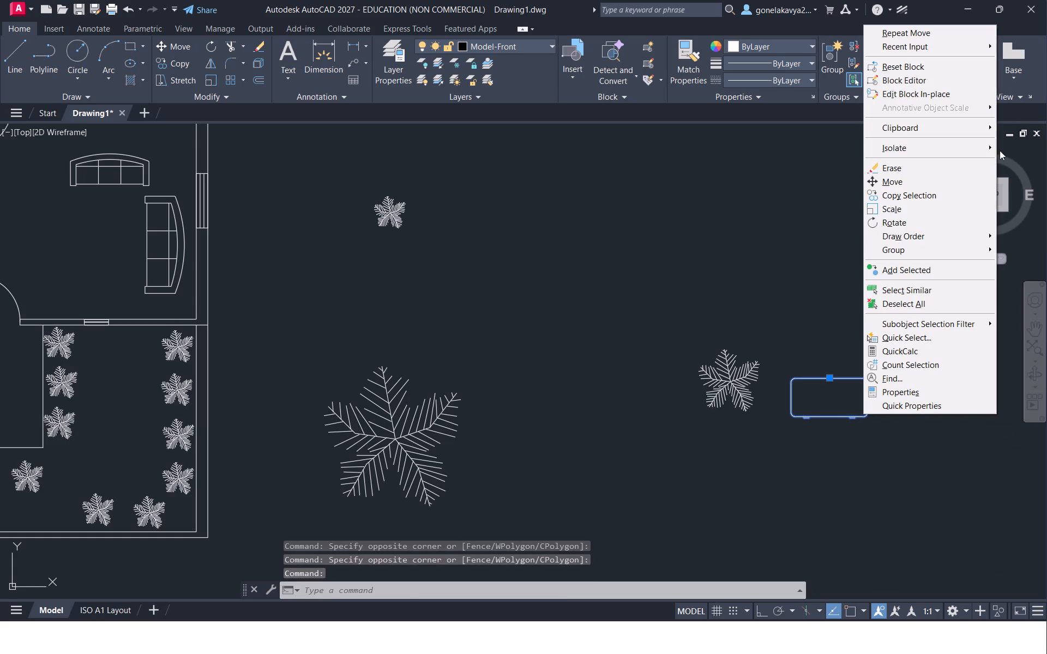
pyautogui.click(948, 219)
pyautogui.click(873, 331)
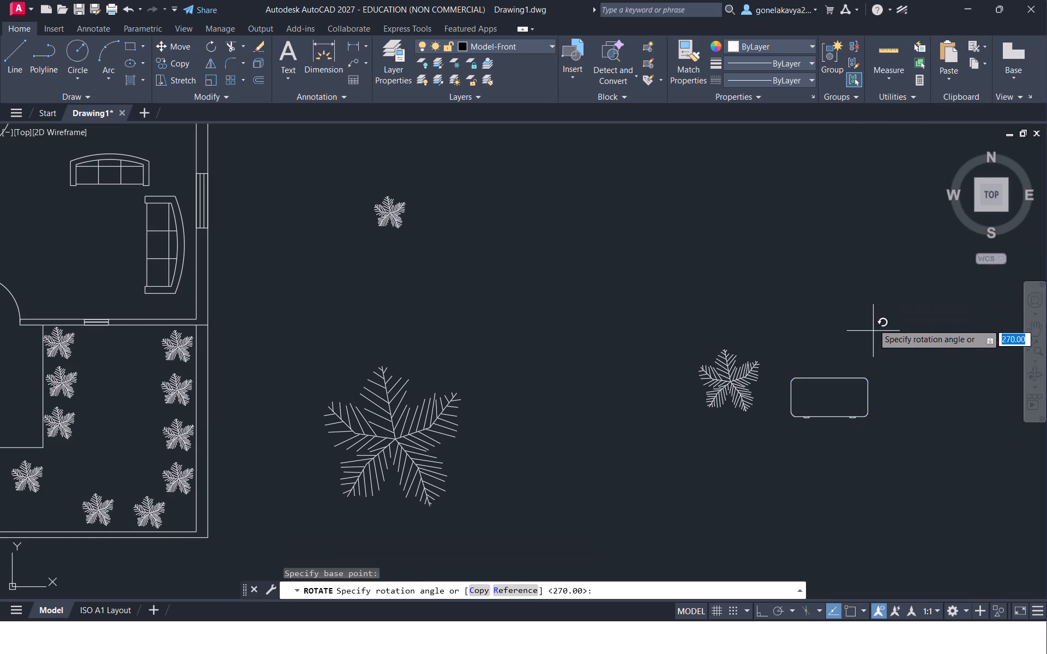
pyautogui.click(874, 271)
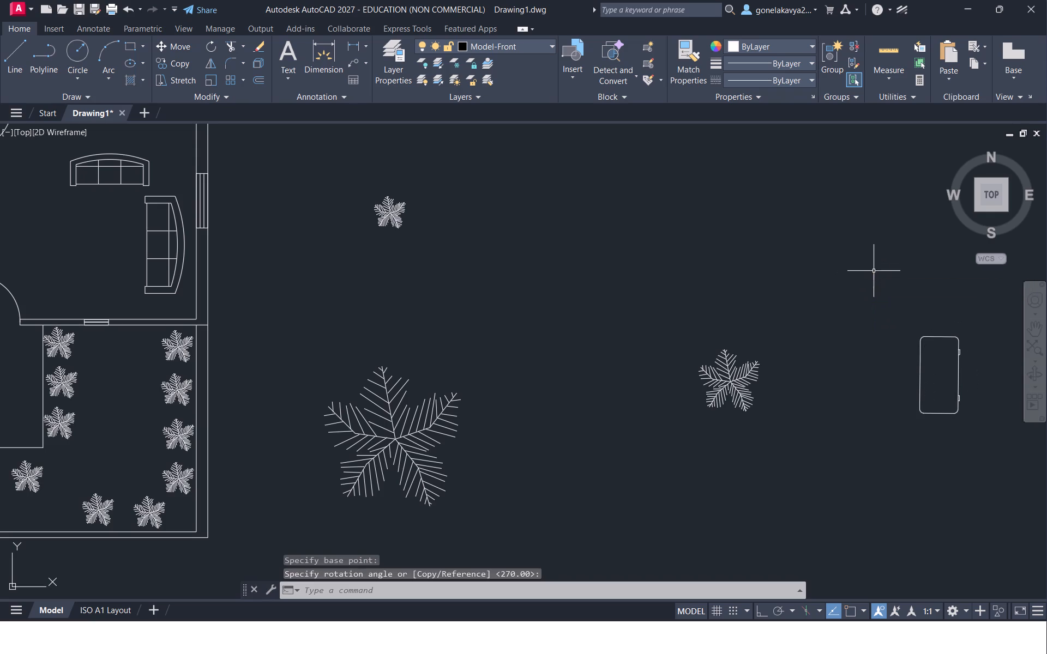
# Move the rotated desk block into the room beside the garage, in front of the vertical sofa and below the horizontal one.
pyautogui.click(939, 338)
pyautogui.rightClick(938, 338)
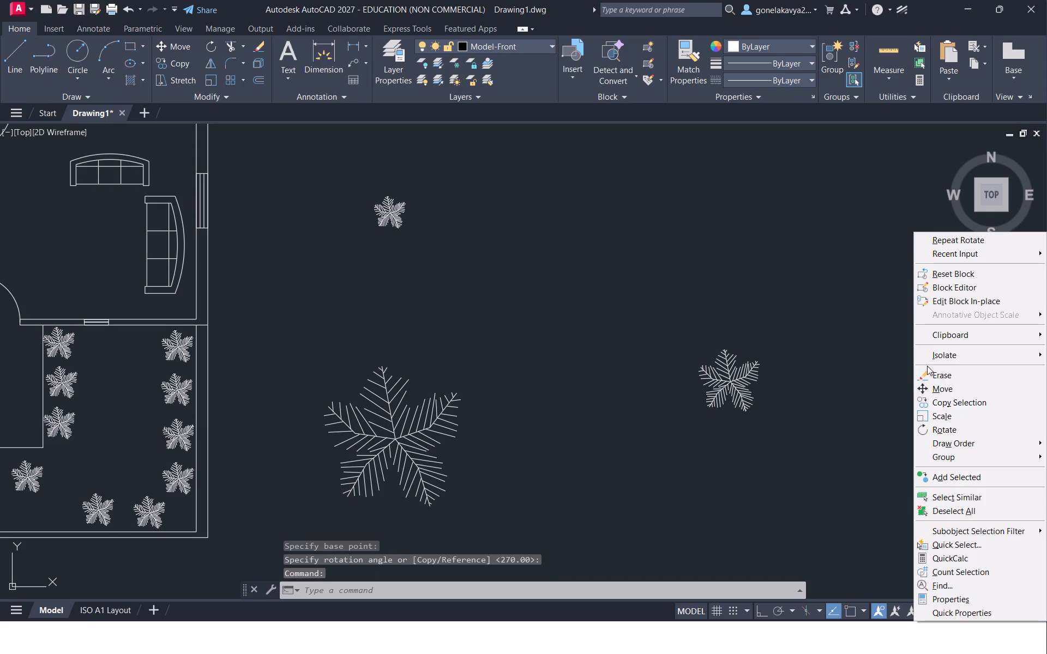
pyautogui.click(931, 389)
pyautogui.moveTo(954, 416); pyautogui.dragTo(953, 416)
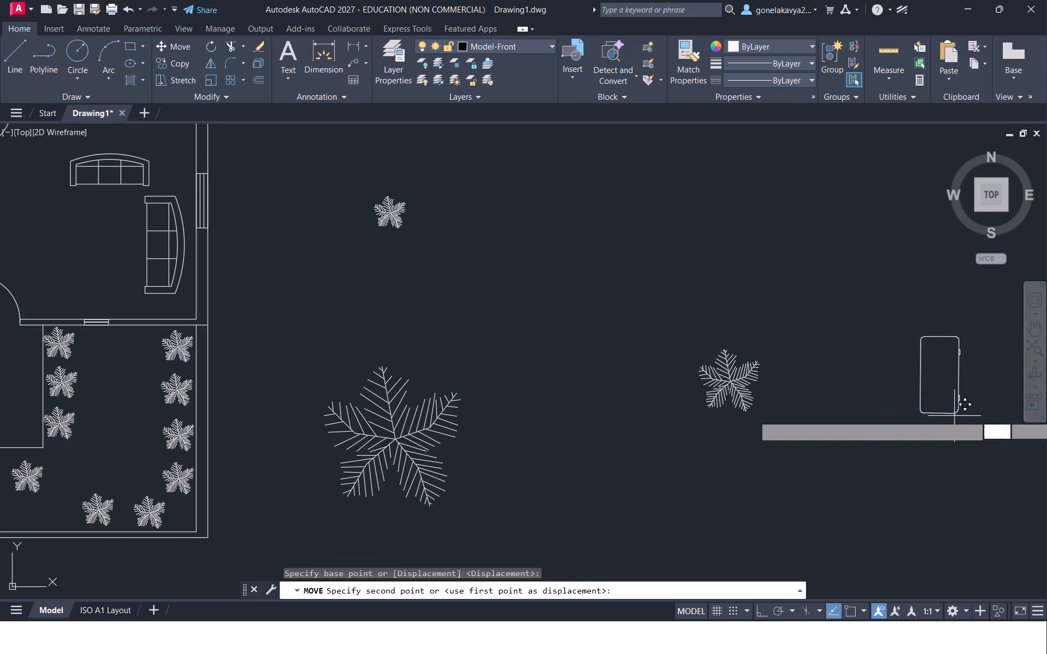
pyautogui.moveTo(953, 416); pyautogui.dragTo(939, 420)
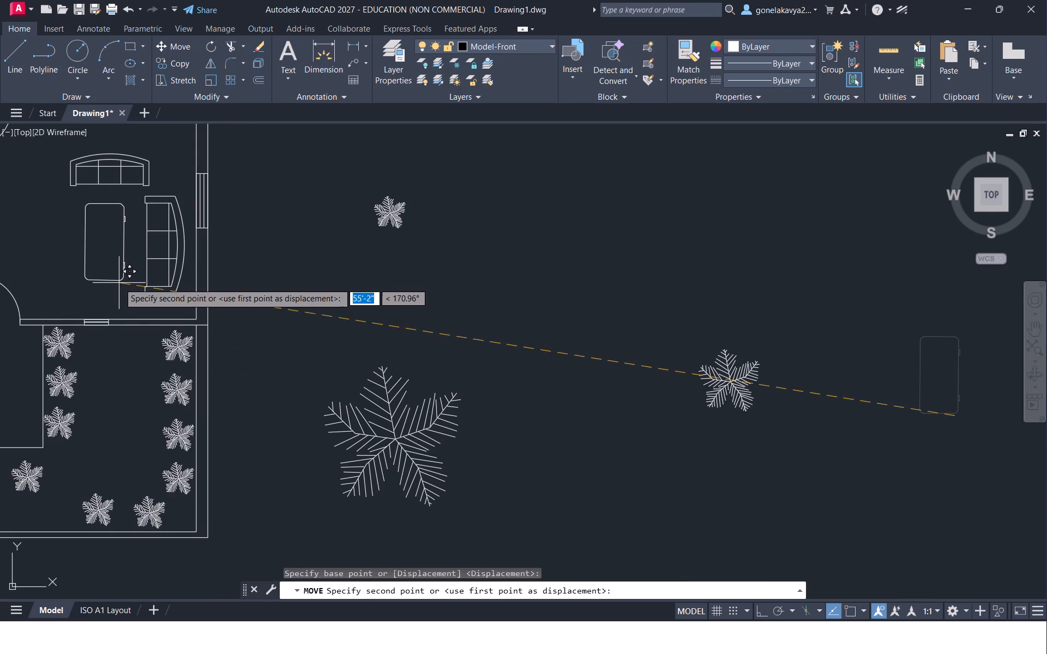
pyautogui.click(121, 284)
# Scale the small circular block outside the floor plan from a base point below it.
pyautogui.scroll(-2, 278, 295)
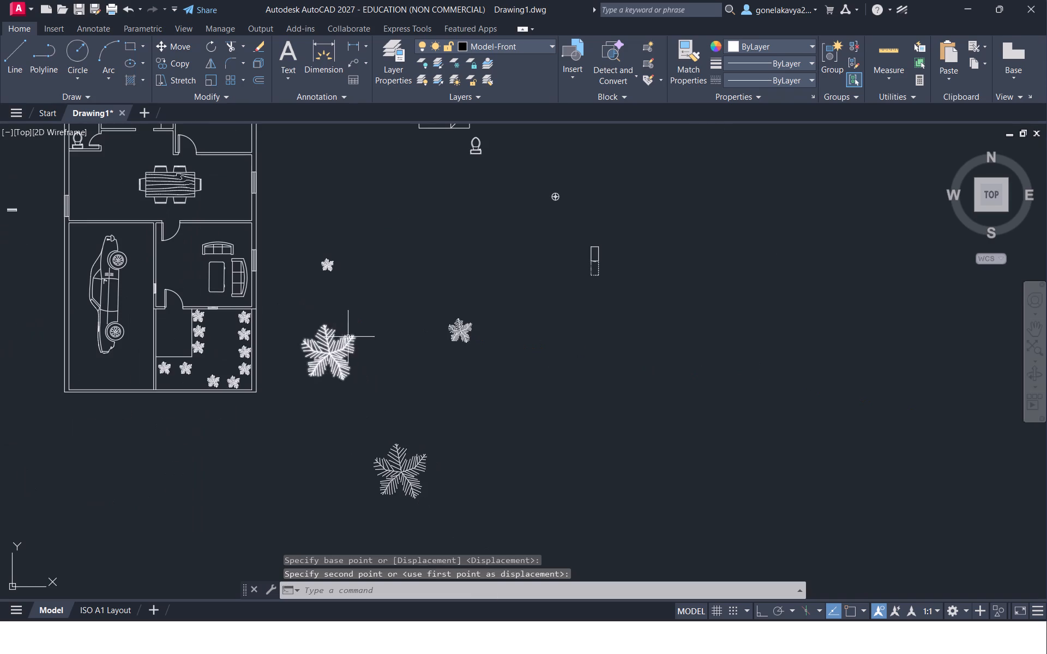
pyautogui.moveTo(354, 338); pyautogui.dragTo(446, 370, button='middle')
pyautogui.scroll(-1, 440, 381)
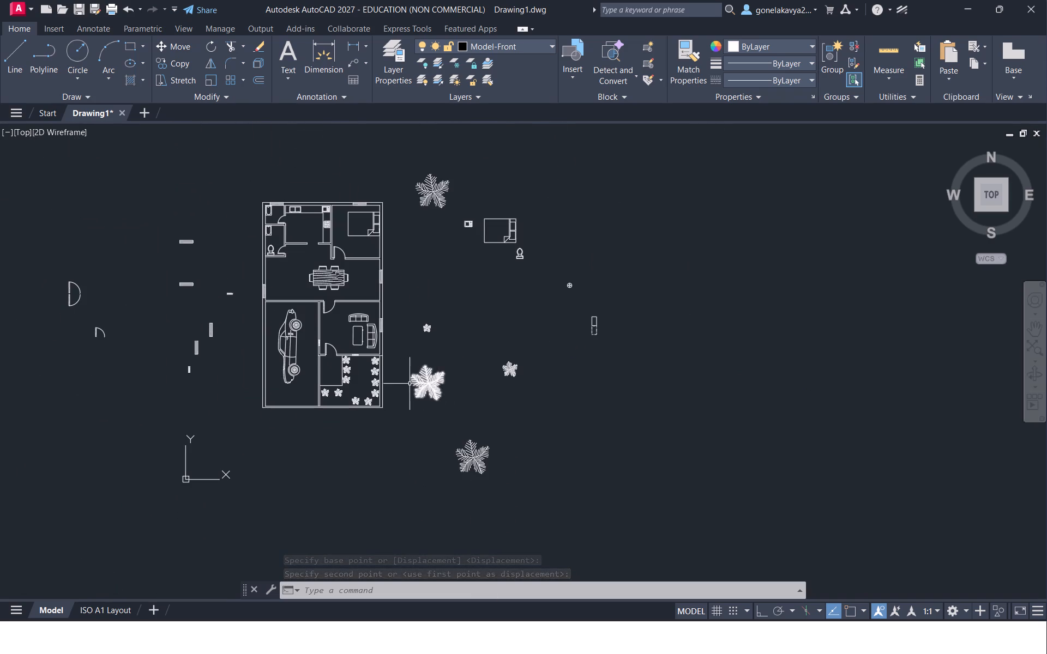
pyautogui.scroll(1, 438, 305)
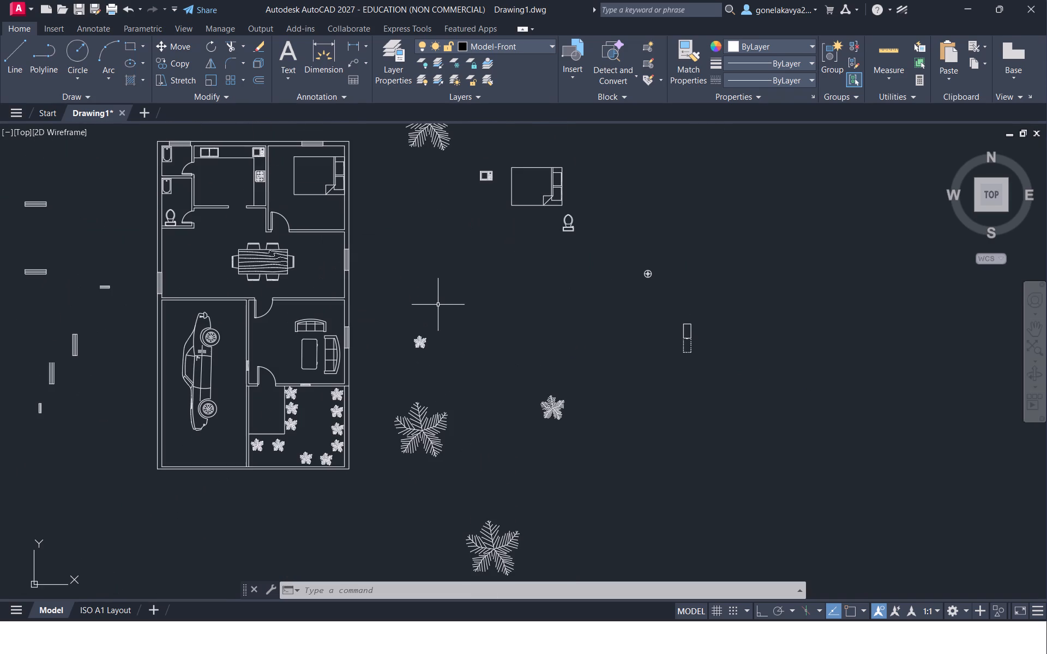
pyautogui.moveTo(447, 296); pyautogui.dragTo(418, 304, button='middle')
pyautogui.moveTo(654, 302); pyautogui.dragTo(594, 261)
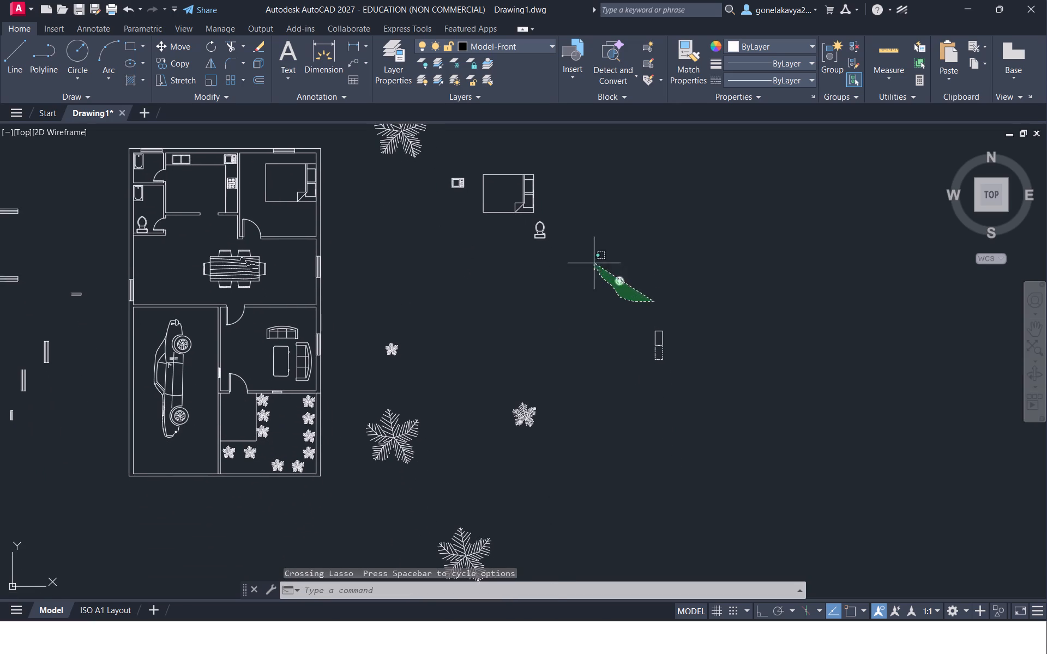
pyautogui.moveTo(594, 261); pyautogui.dragTo(629, 237)
pyautogui.rightClick(629, 237)
pyautogui.click(691, 413)
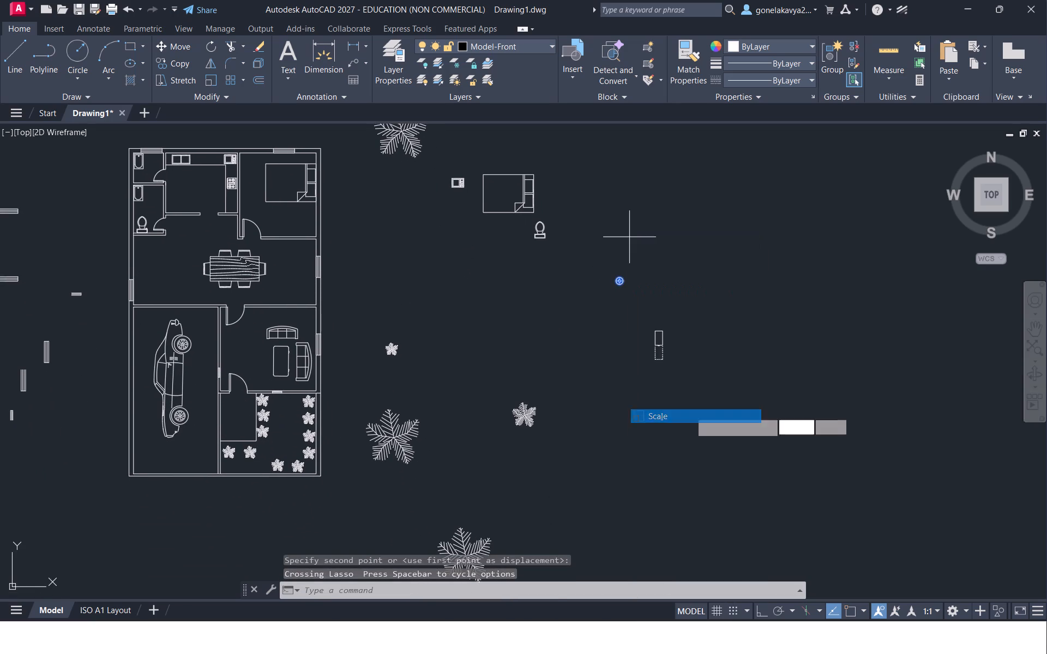
pyautogui.moveTo(618, 346); pyautogui.dragTo(623, 370)
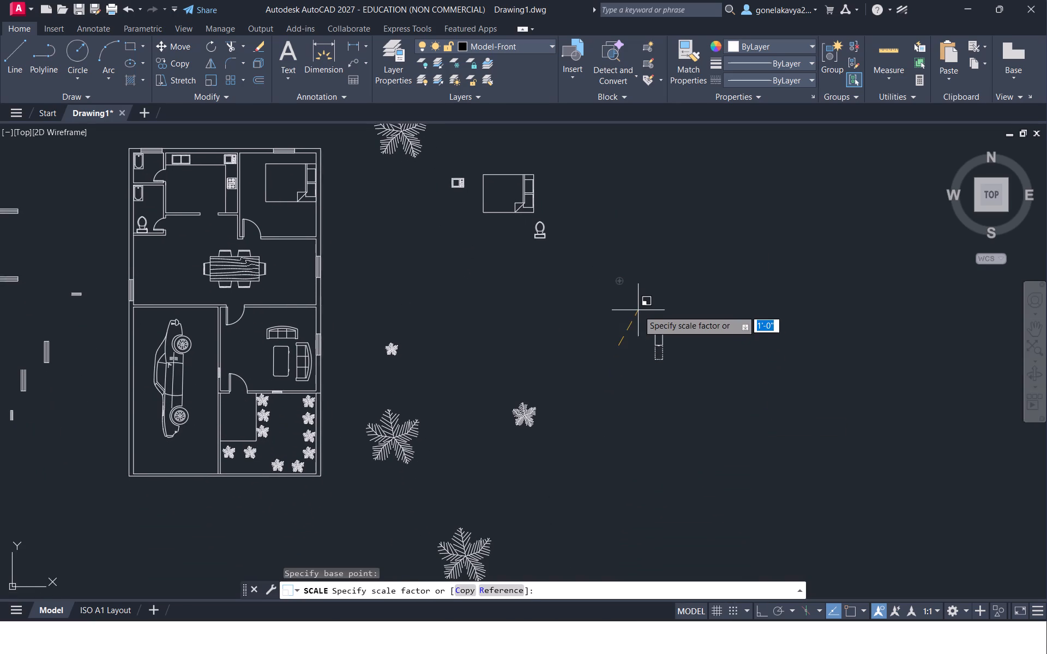
pyautogui.scroll(-2, 581, 346)
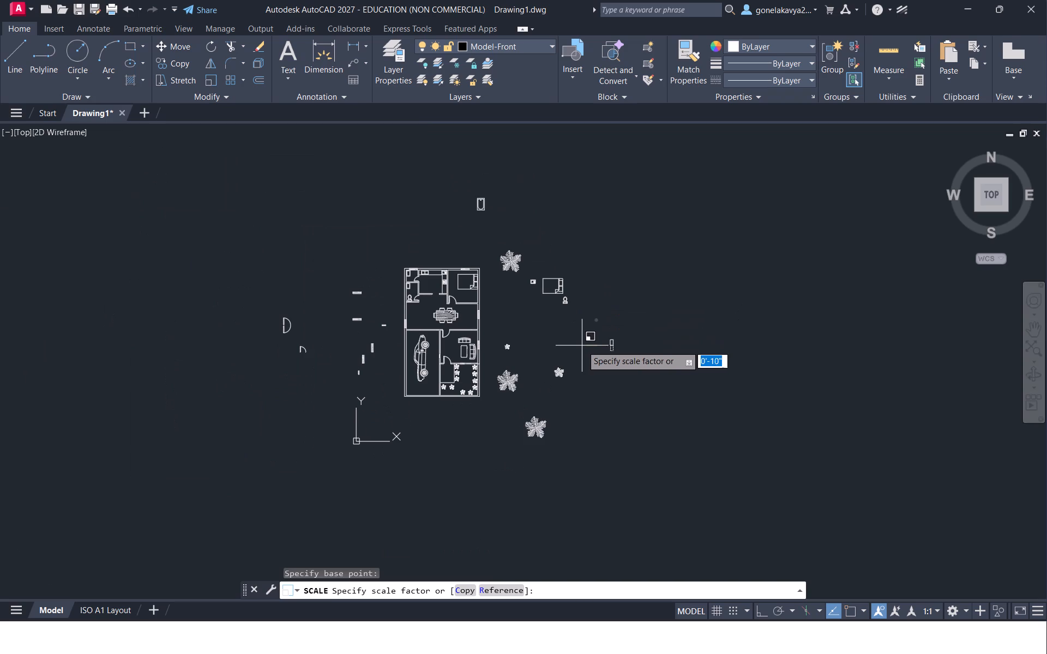
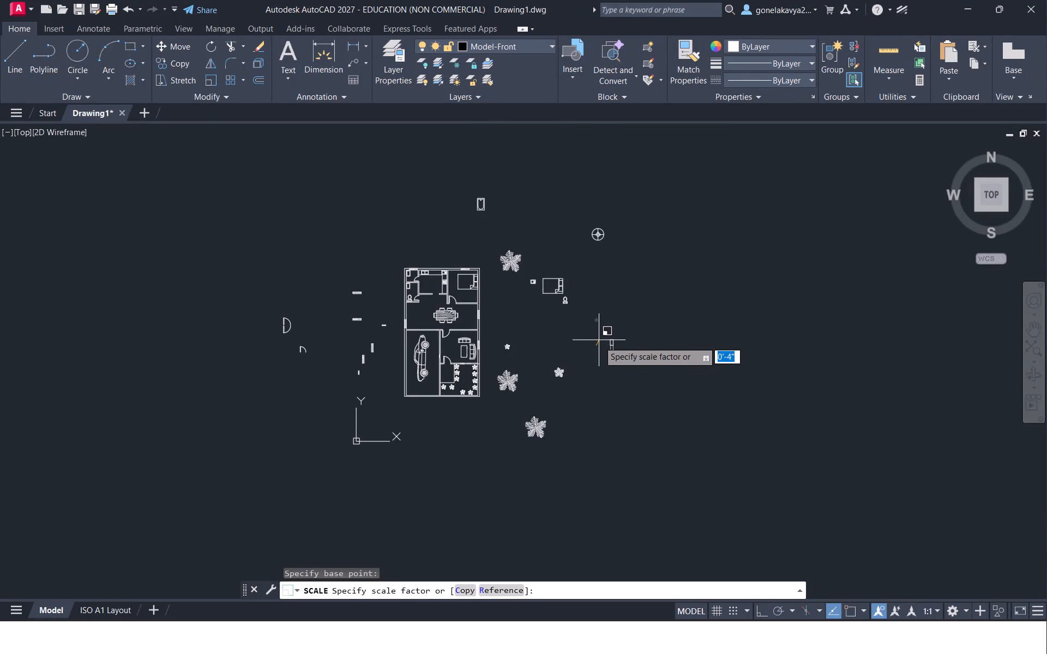
# Finish scaling the loose round bedside-table block east of the floor plan, setting its size freehand.
pyautogui.click(599, 343)
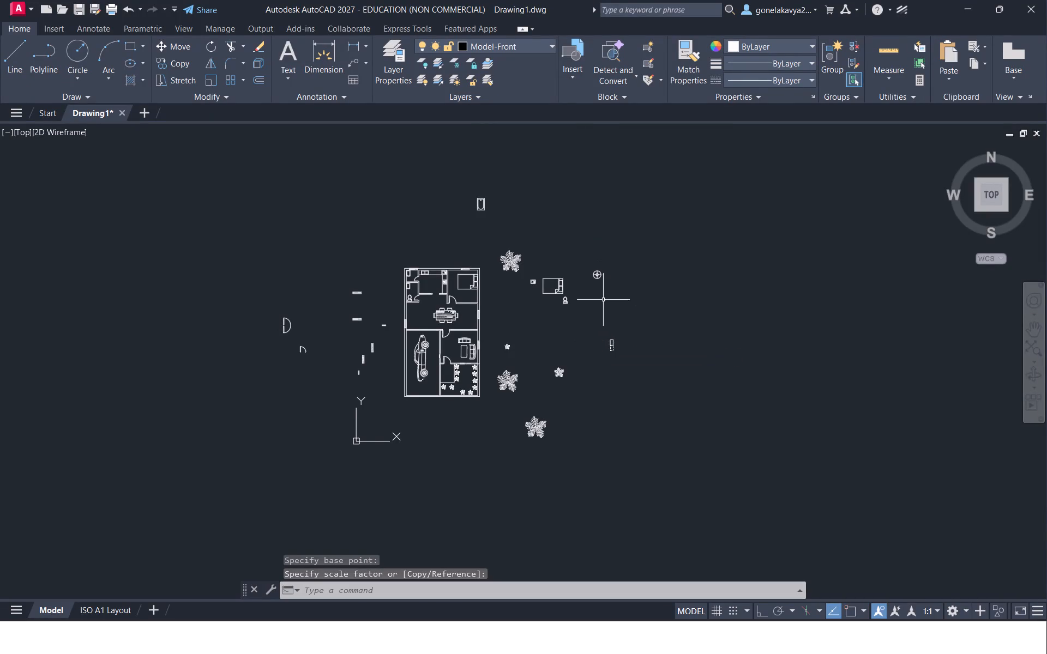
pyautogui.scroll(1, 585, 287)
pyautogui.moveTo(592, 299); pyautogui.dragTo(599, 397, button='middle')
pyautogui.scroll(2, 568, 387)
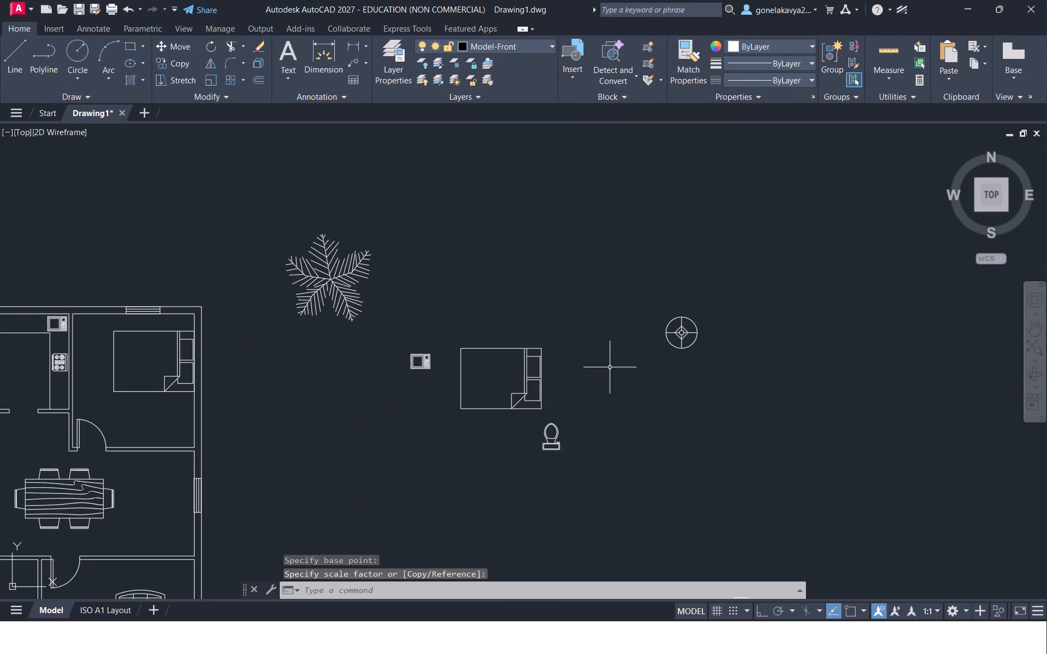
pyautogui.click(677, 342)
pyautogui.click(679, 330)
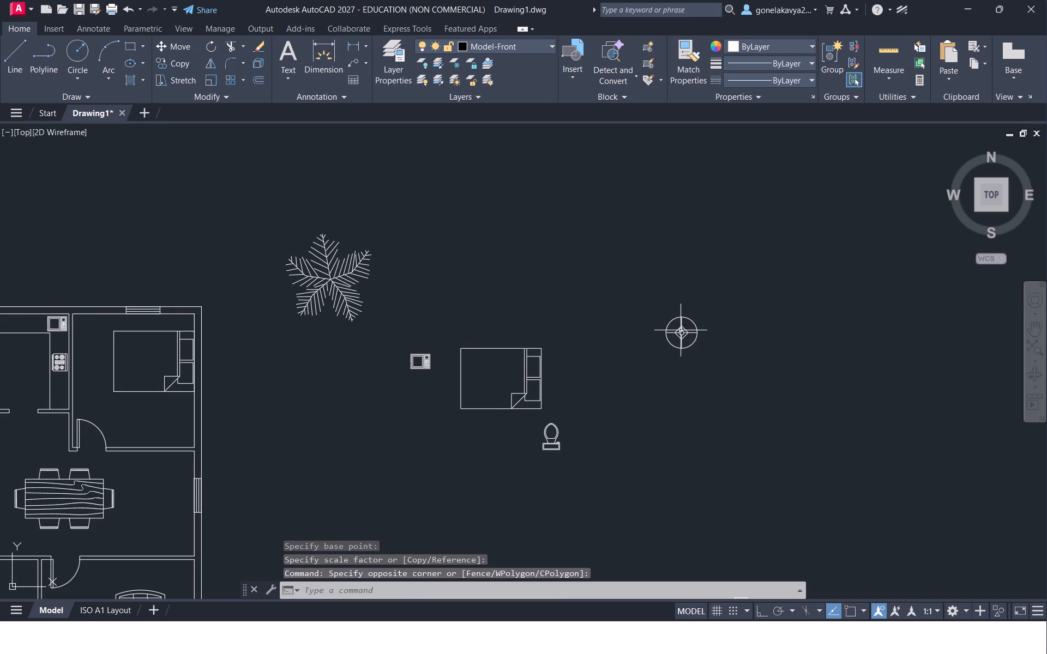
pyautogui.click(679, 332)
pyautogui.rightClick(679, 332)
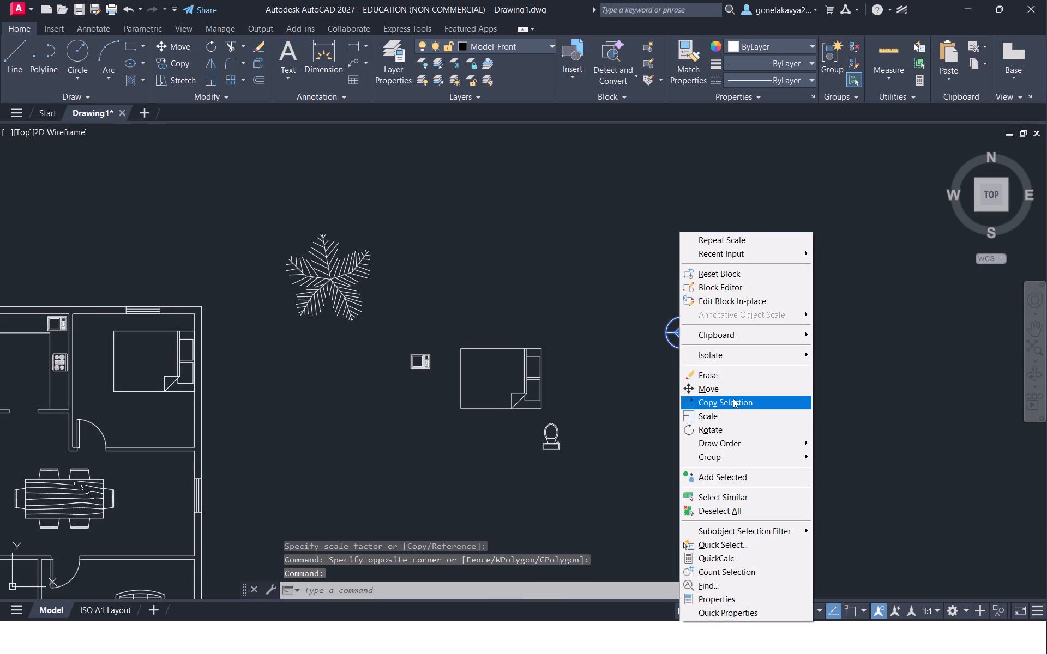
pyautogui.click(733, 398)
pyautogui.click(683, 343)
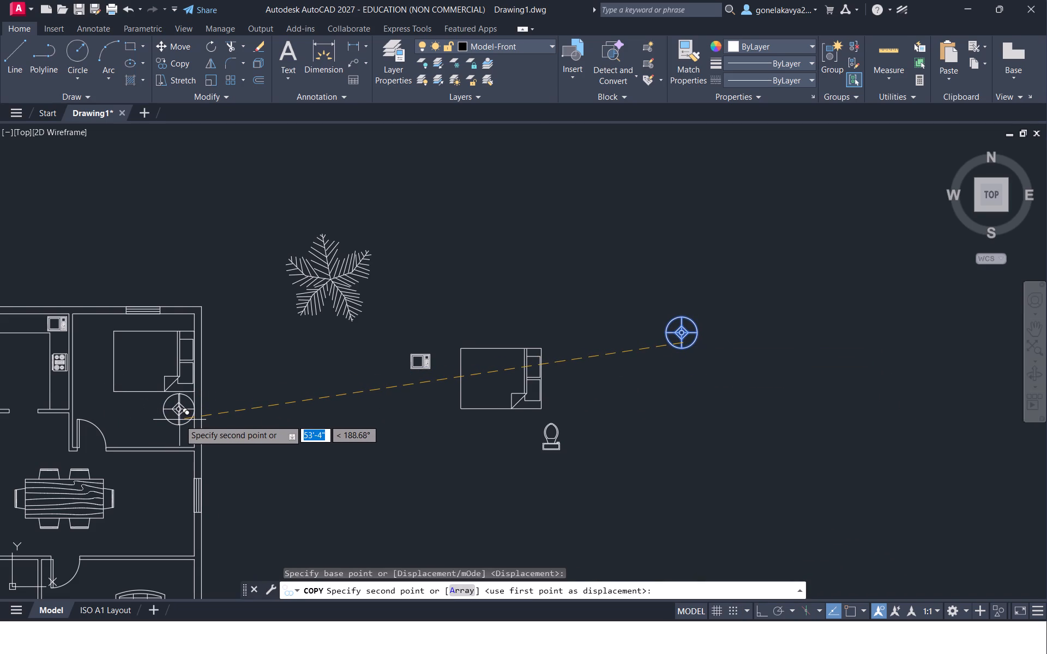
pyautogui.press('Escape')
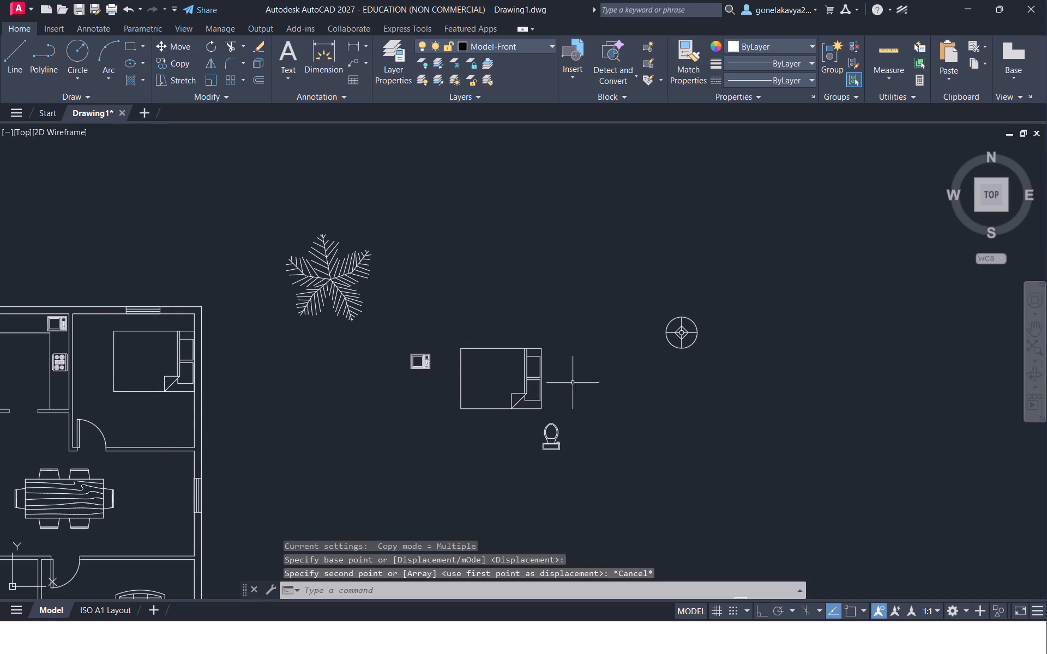
# Scale the loose round bedside-table block down freehand to a little over half its size.
pyautogui.click(681, 337)
pyautogui.rightClick(685, 336)
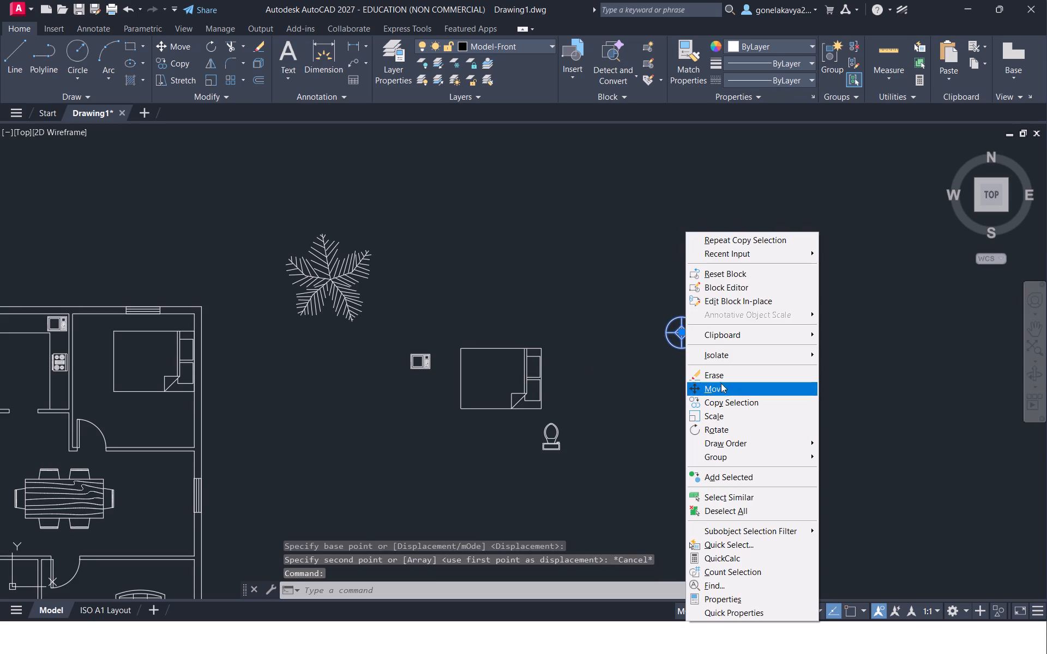
pyautogui.click(712, 414)
pyautogui.moveTo(705, 393); pyautogui.dragTo(712, 413)
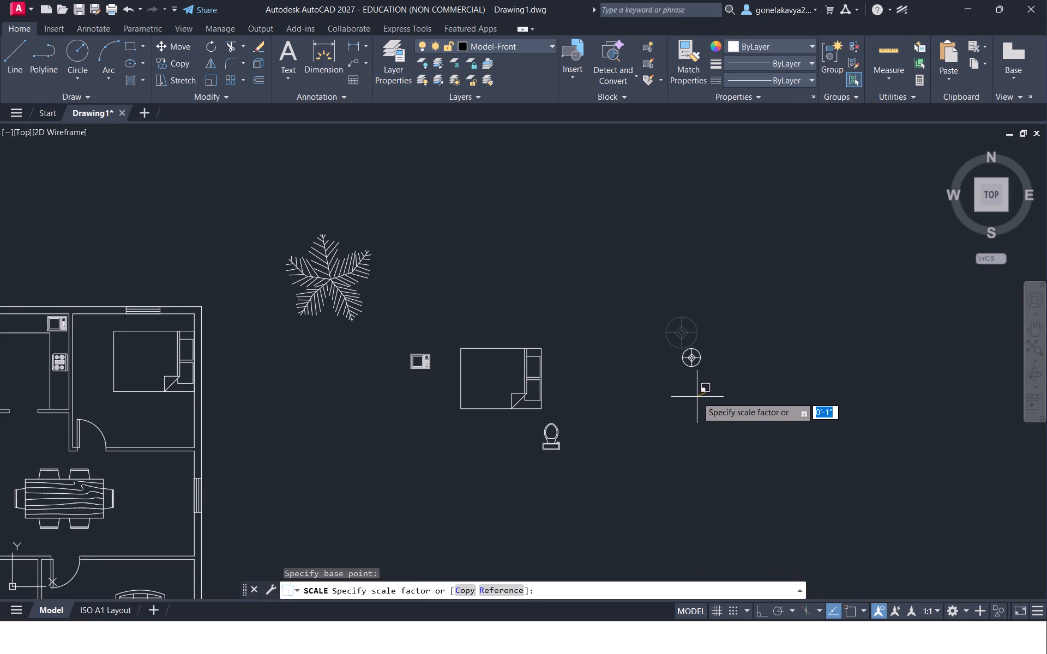
pyautogui.click(697, 397)
# Copy the round bedside-table block into the bedroom twice, one beside each side of the bed's pillow end along the east wall.
pyautogui.click(687, 362)
pyautogui.click(688, 358)
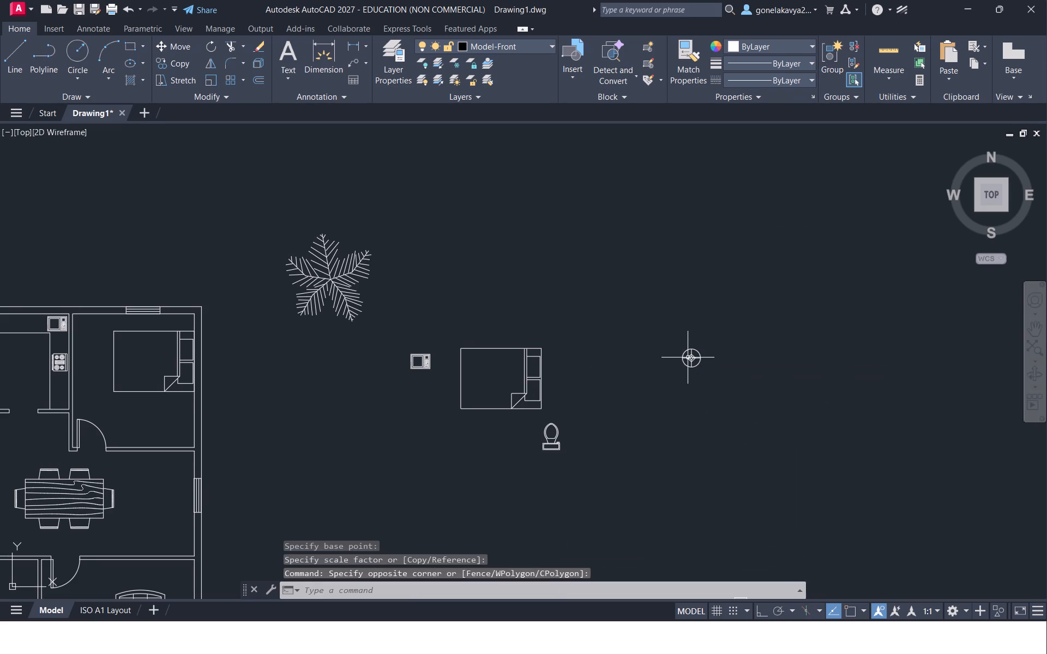
pyautogui.click(695, 364)
pyautogui.rightClick(695, 364)
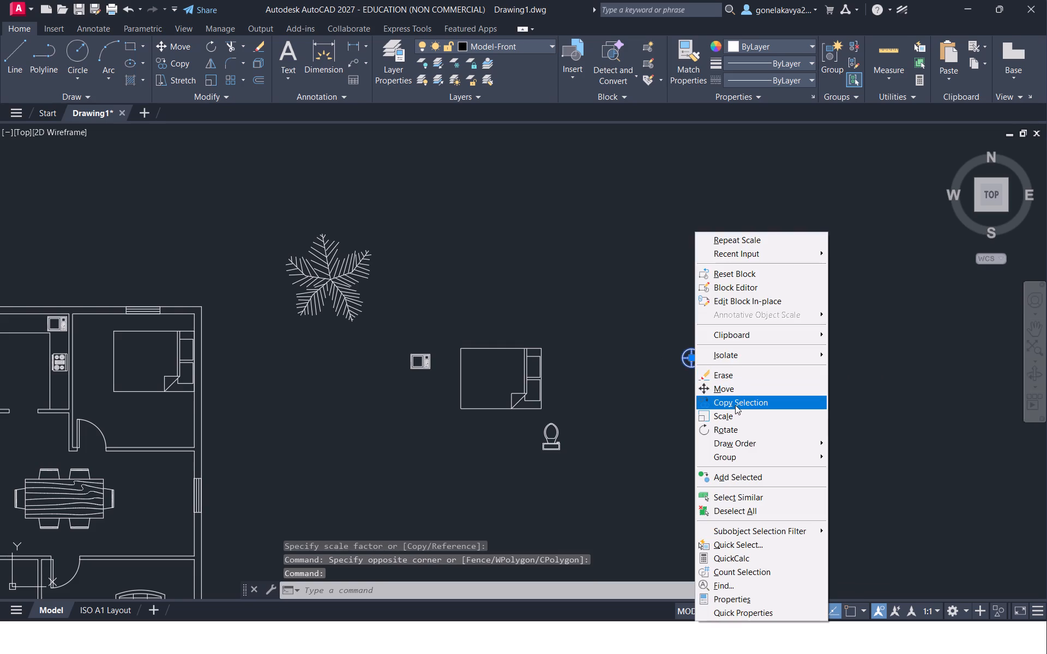
pyautogui.click(735, 405)
pyautogui.click(703, 367)
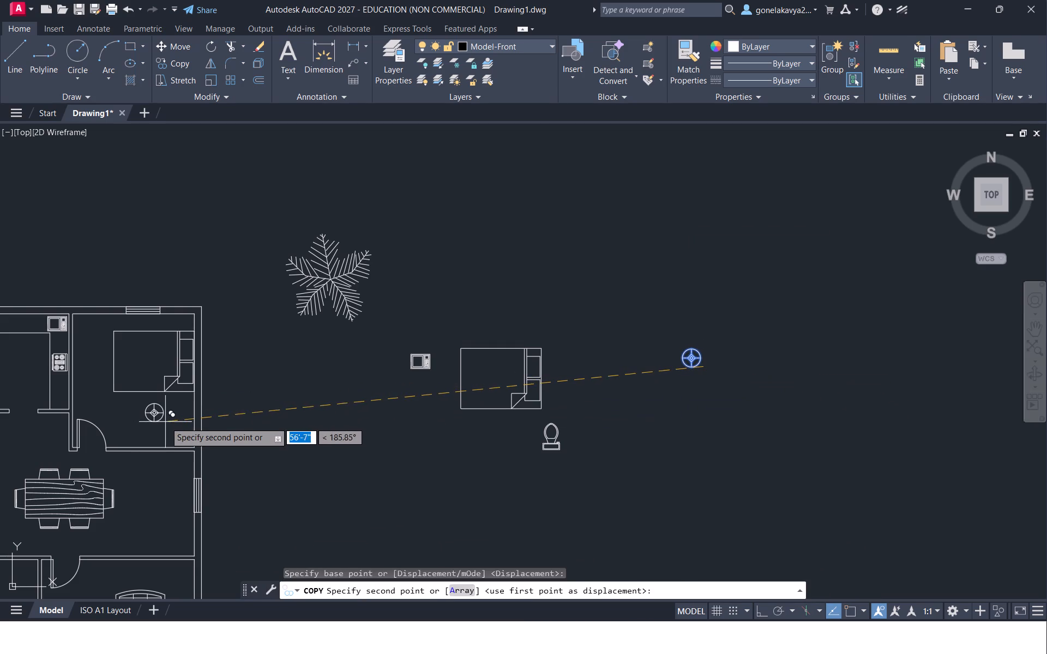
pyautogui.click(195, 415)
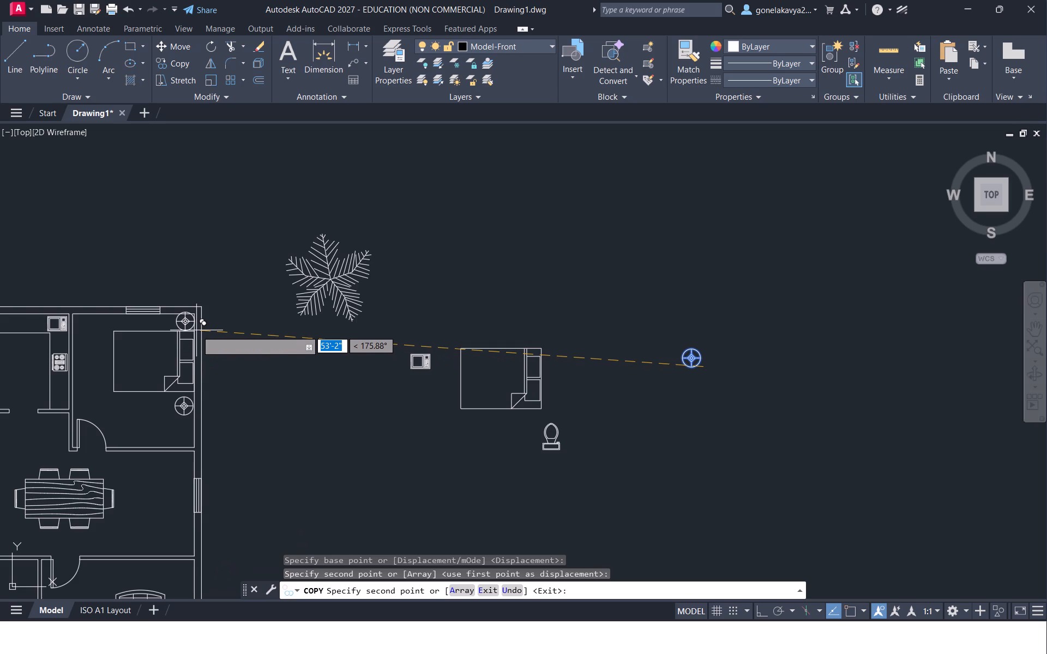
pyautogui.click(196, 332)
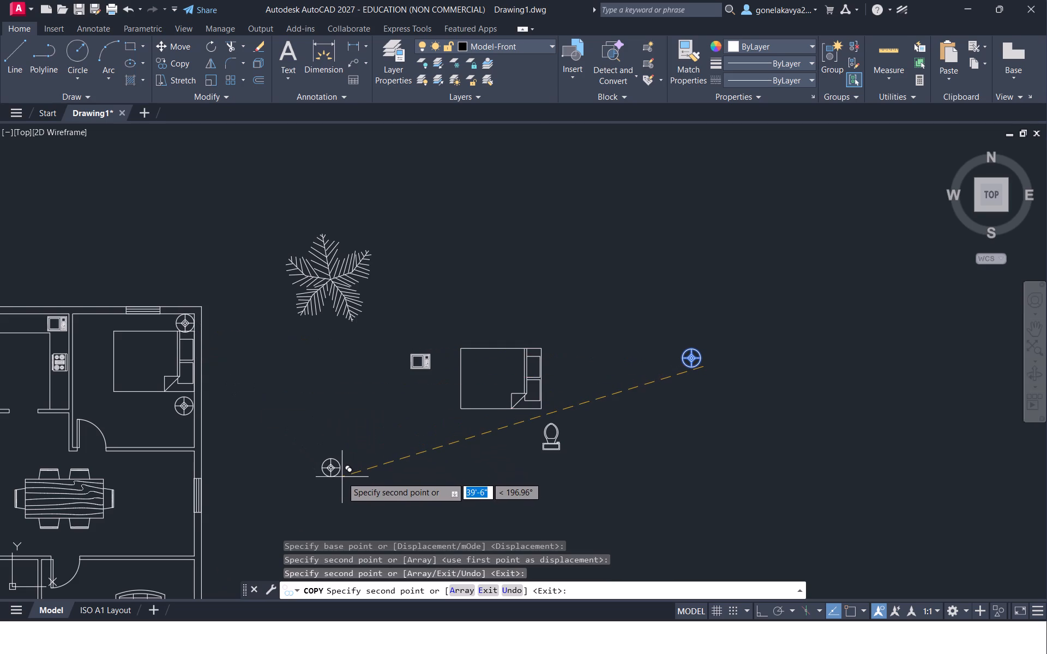
pyautogui.press('Escape')
# Move all the loose furniture and plant blocks from the east side of the floor plan to its west side.
pyautogui.scroll(-3, 342, 477)
pyautogui.moveTo(360, 481); pyautogui.dragTo(425, 359, button='middle')
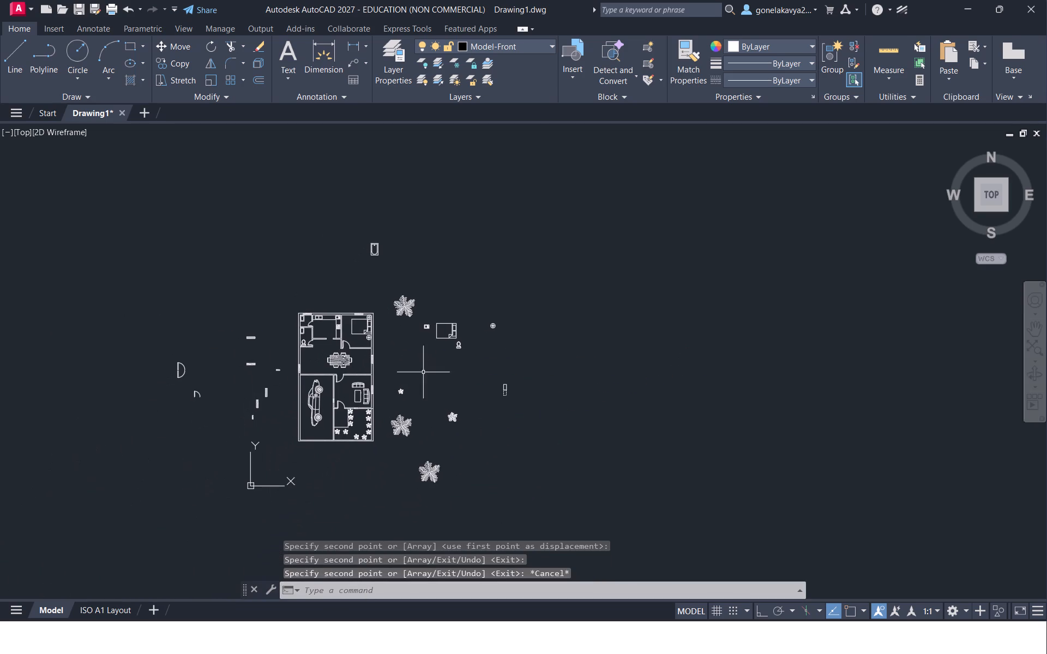
pyautogui.scroll(2, 321, 378)
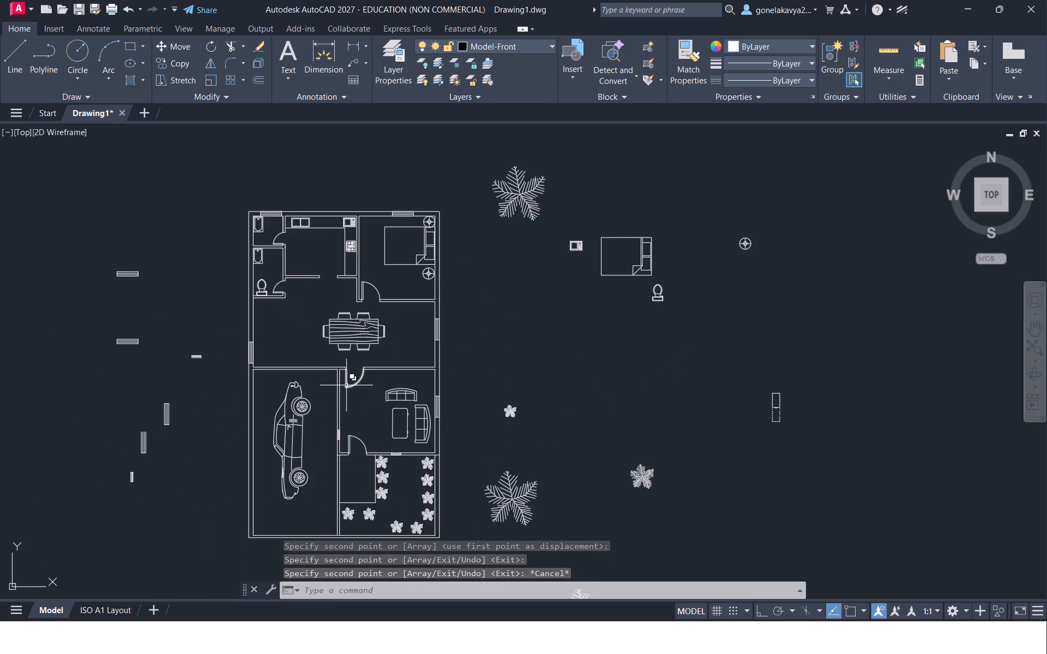
pyautogui.moveTo(327, 443); pyautogui.dragTo(376, 409, button='middle')
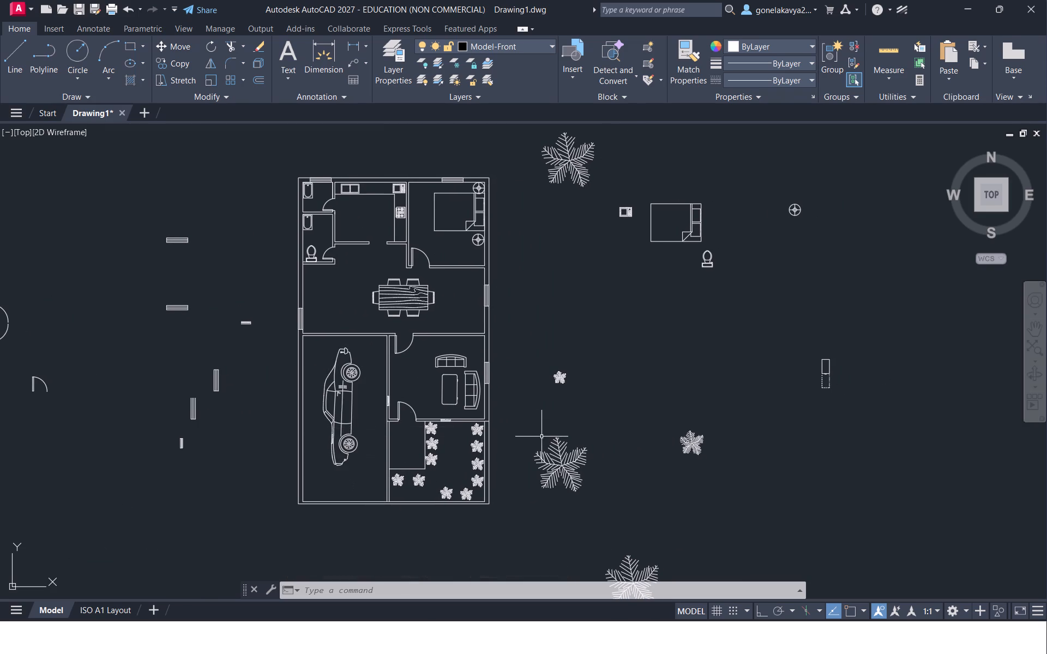
pyautogui.scroll(-1, 541, 437)
pyautogui.moveTo(565, 488); pyautogui.dragTo(533, 442)
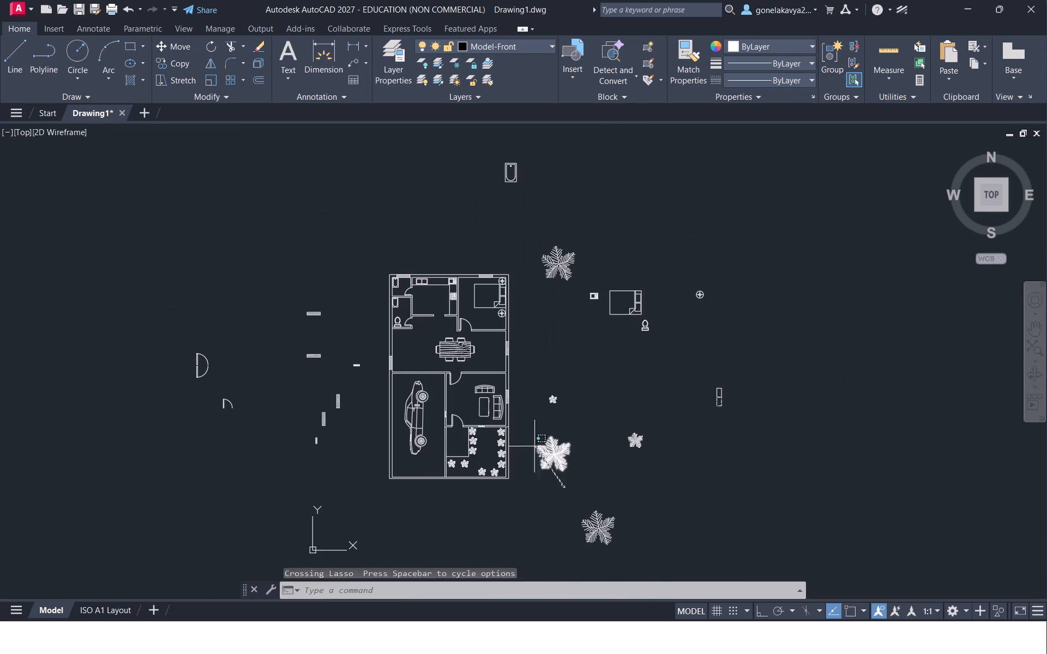
pyautogui.moveTo(533, 442); pyautogui.dragTo(682, 240)
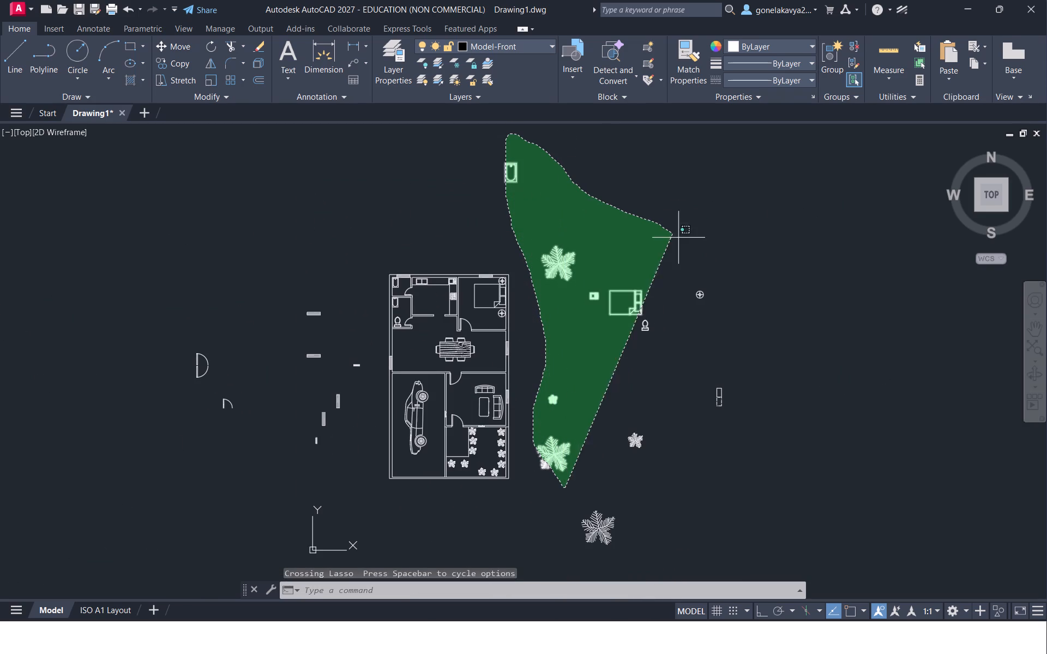
pyautogui.moveTo(682, 240); pyautogui.dragTo(617, 617)
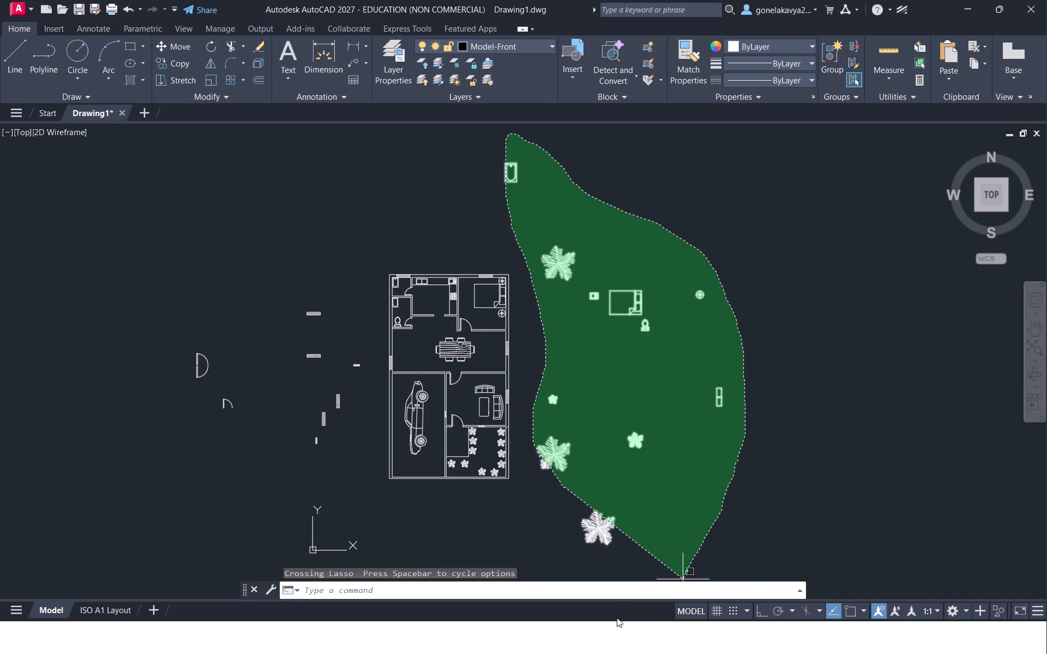
pyautogui.moveTo(617, 617); pyautogui.dragTo(566, 546)
pyautogui.rightClick(577, 545)
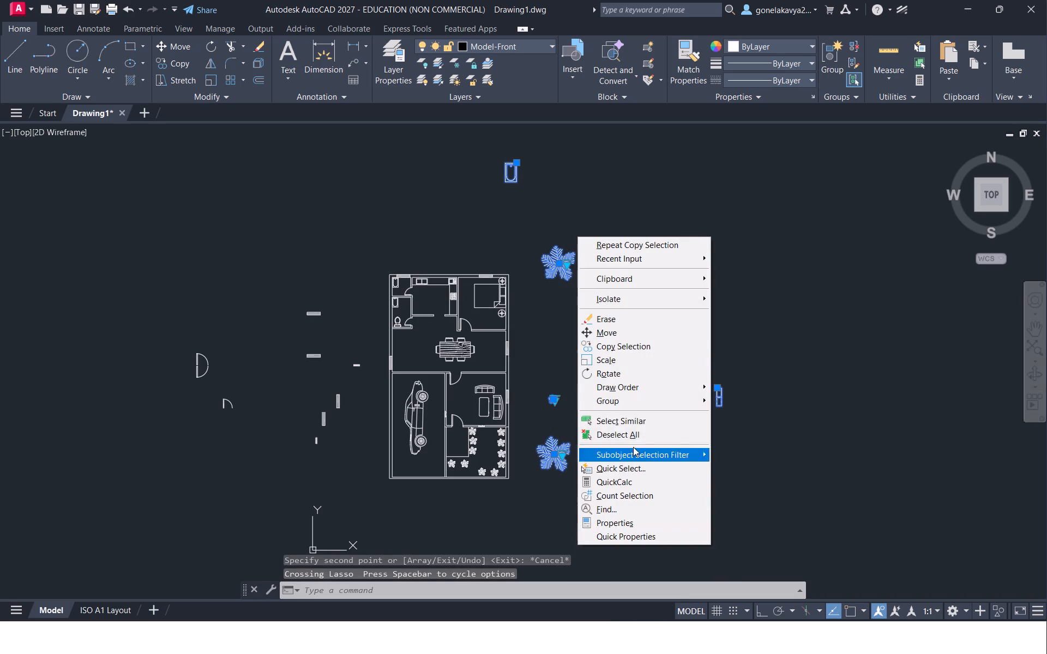
pyautogui.click(658, 333)
pyautogui.click(660, 336)
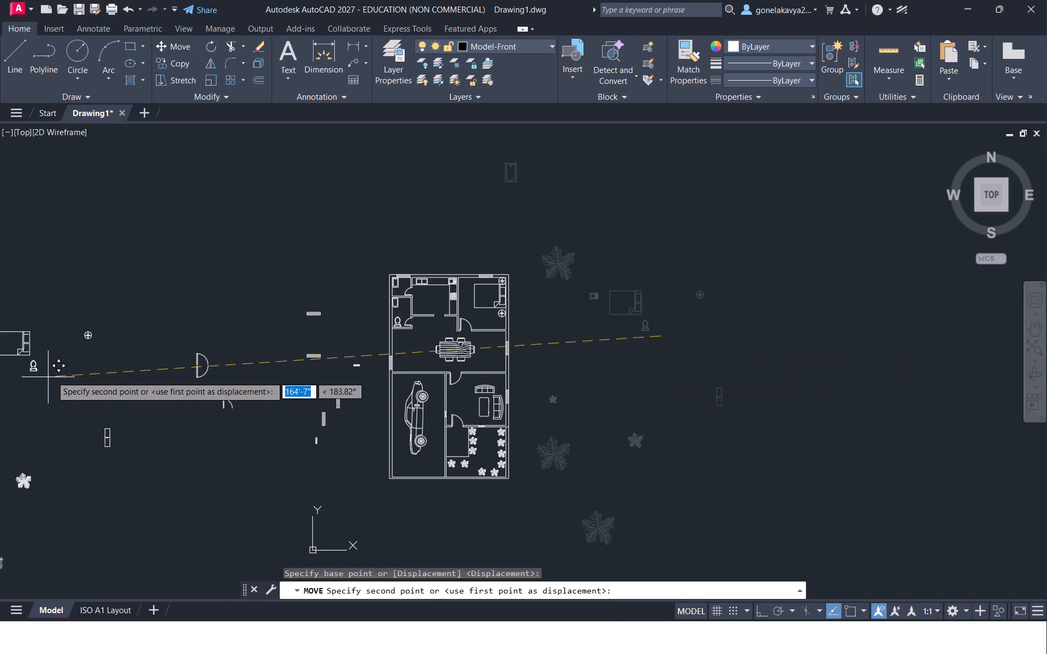
pyautogui.click(256, 344)
# With Ortho on, draw a line from the lower bathroom's southeast outer wall corner, about 1'-6" east and 5'-2" south into the dining room.
pyautogui.scroll(2, 425, 391)
pyautogui.moveTo(418, 379); pyautogui.dragTo(591, 488, button='middle')
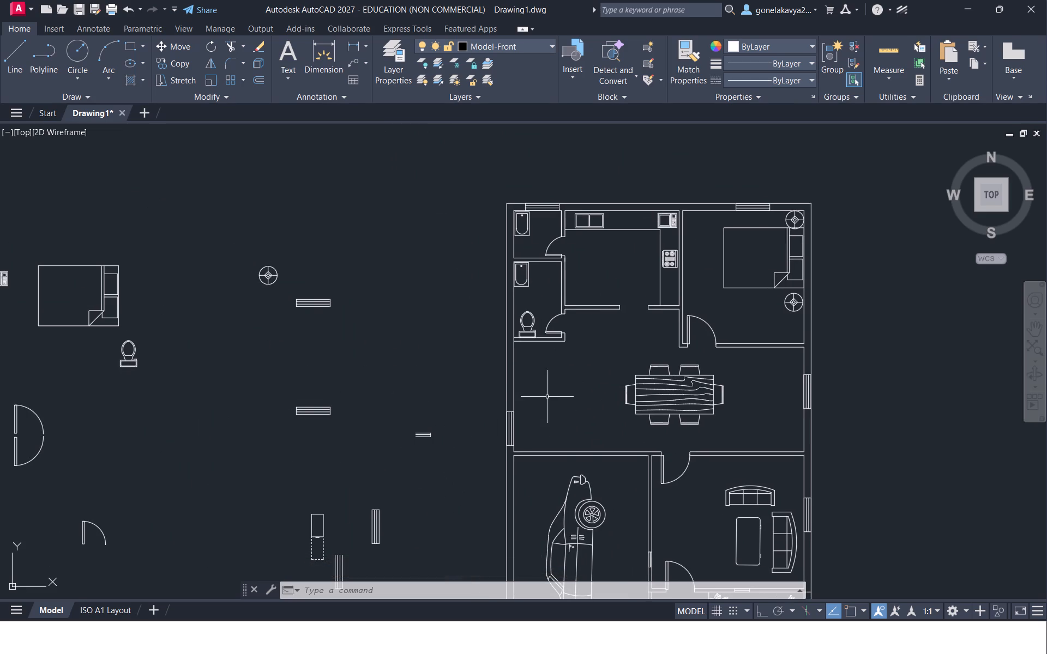
pyautogui.moveTo(567, 393); pyautogui.dragTo(511, 421, button='middle')
pyautogui.scroll(2, 513, 418)
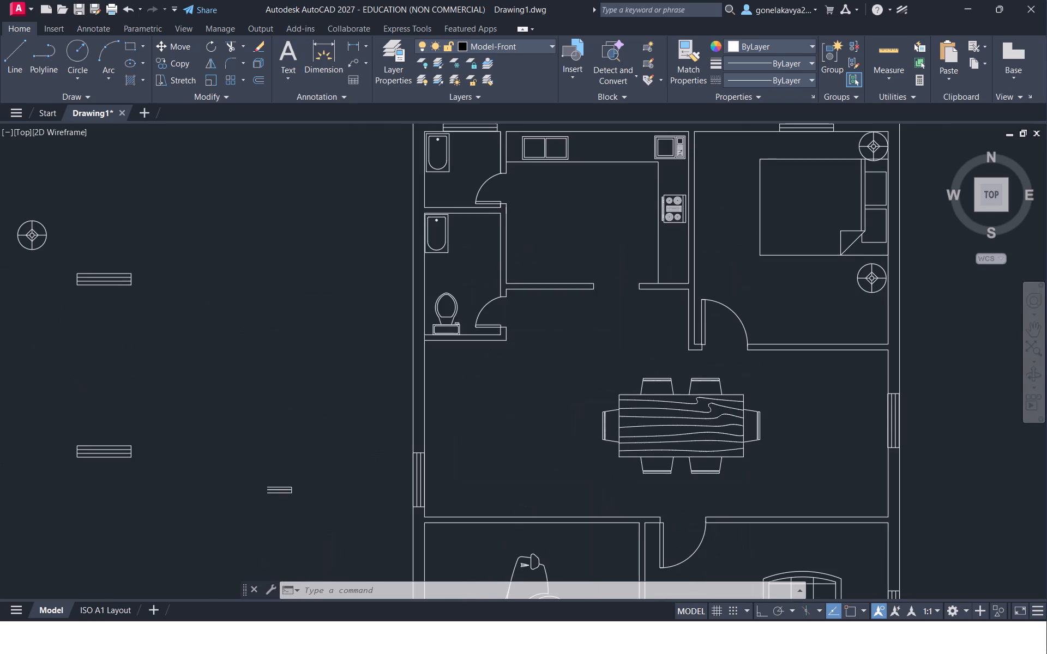
pyautogui.scroll(-1, 514, 417)
pyautogui.moveTo(524, 426); pyautogui.dragTo(417, 427, button='middle')
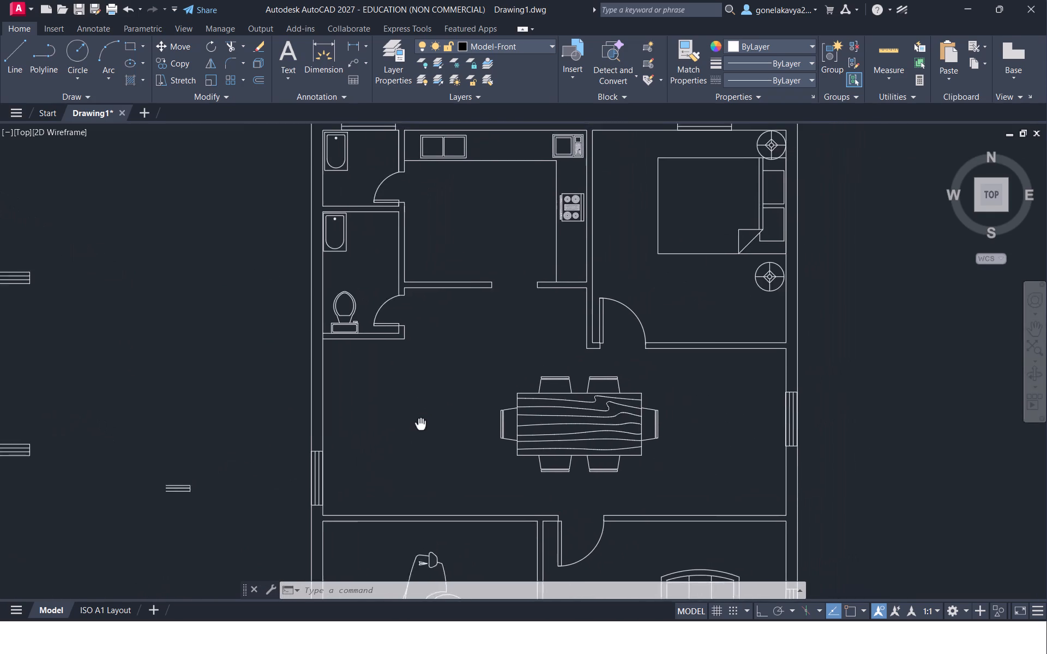
pyautogui.moveTo(417, 427); pyautogui.dragTo(378, 389, button='middle')
pyautogui.scroll(-1, 379, 426)
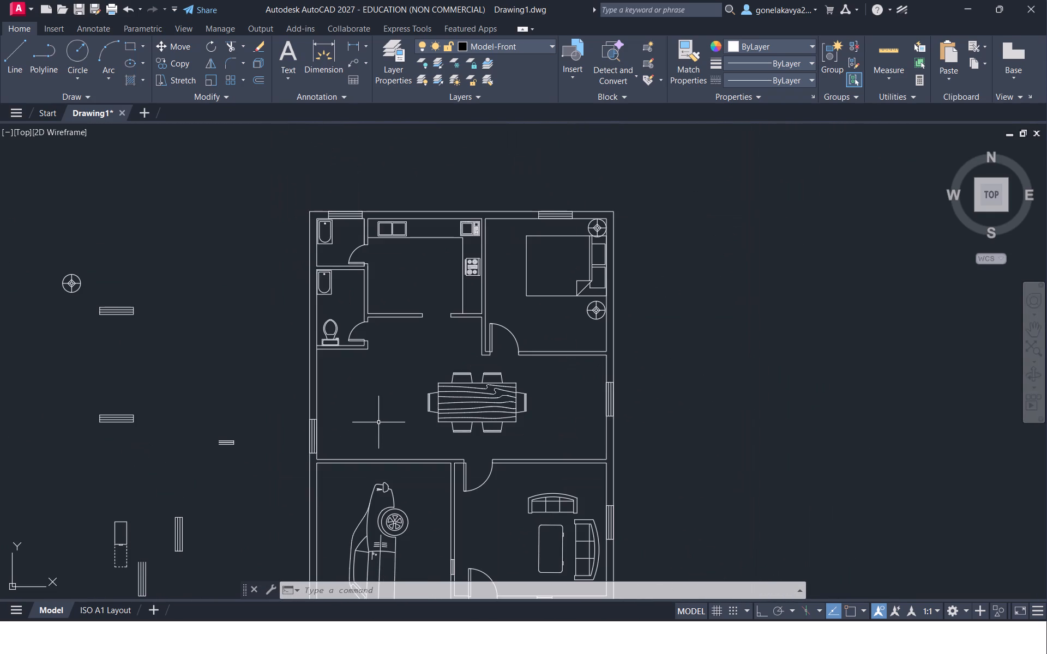
pyautogui.scroll(1, 378, 415)
pyautogui.press('l')
pyautogui.press('Return')
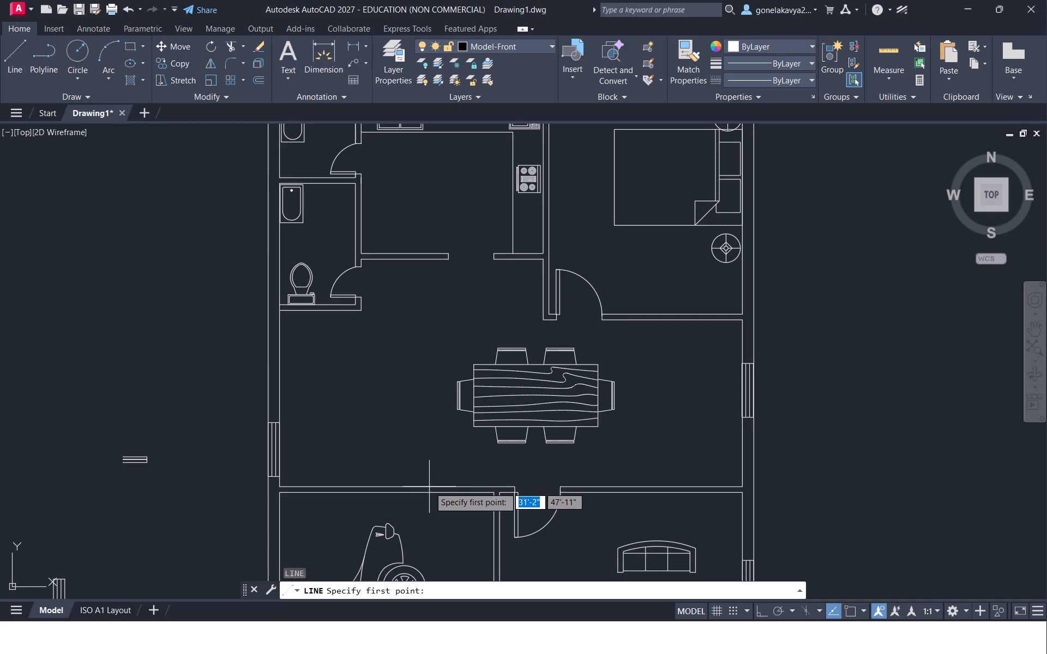
pyautogui.click(360, 311)
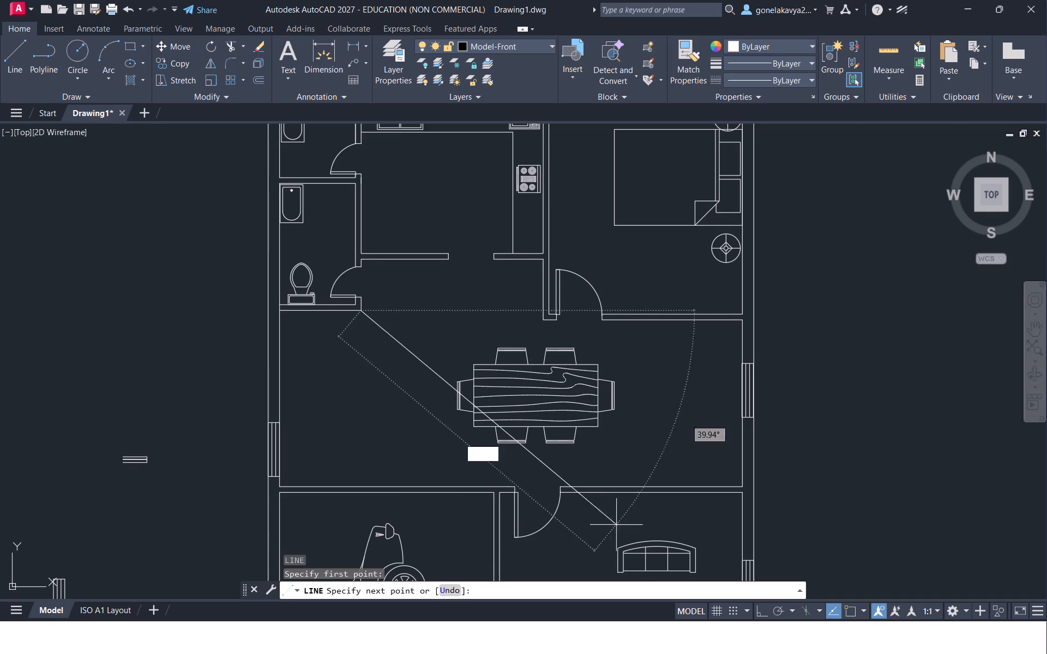
pyautogui.click(761, 611)
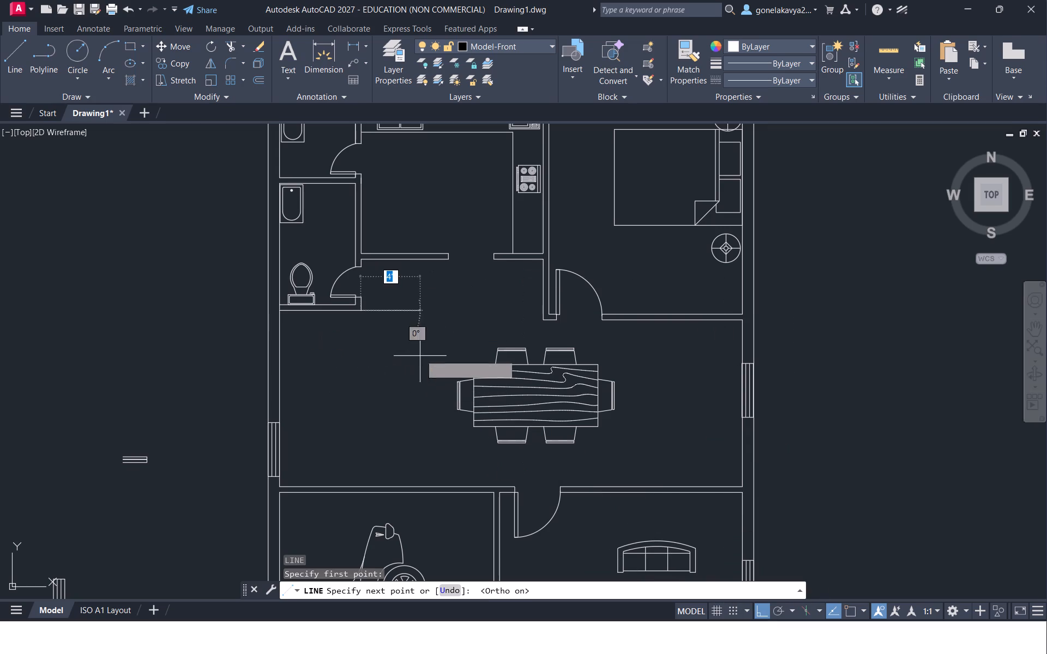
pyautogui.click(383, 323)
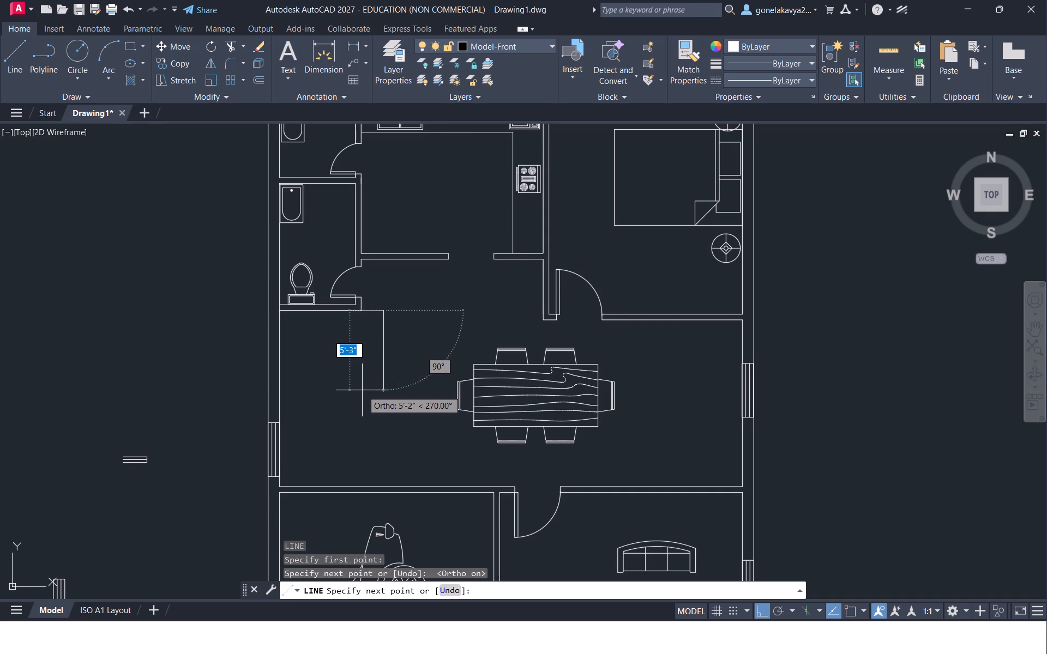
pyautogui.click(362, 390)
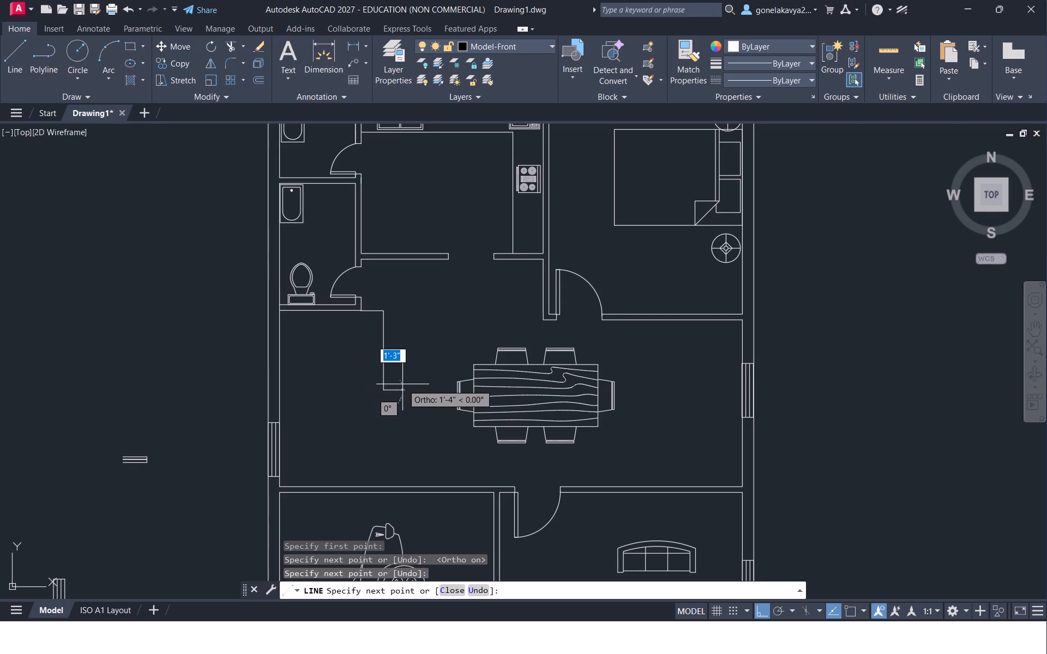
# Continue the line with a square jog about 1'-4" toward the dining table and back, ending about 5'-1" south at the dining room's lower wall.
pyautogui.click(402, 384)
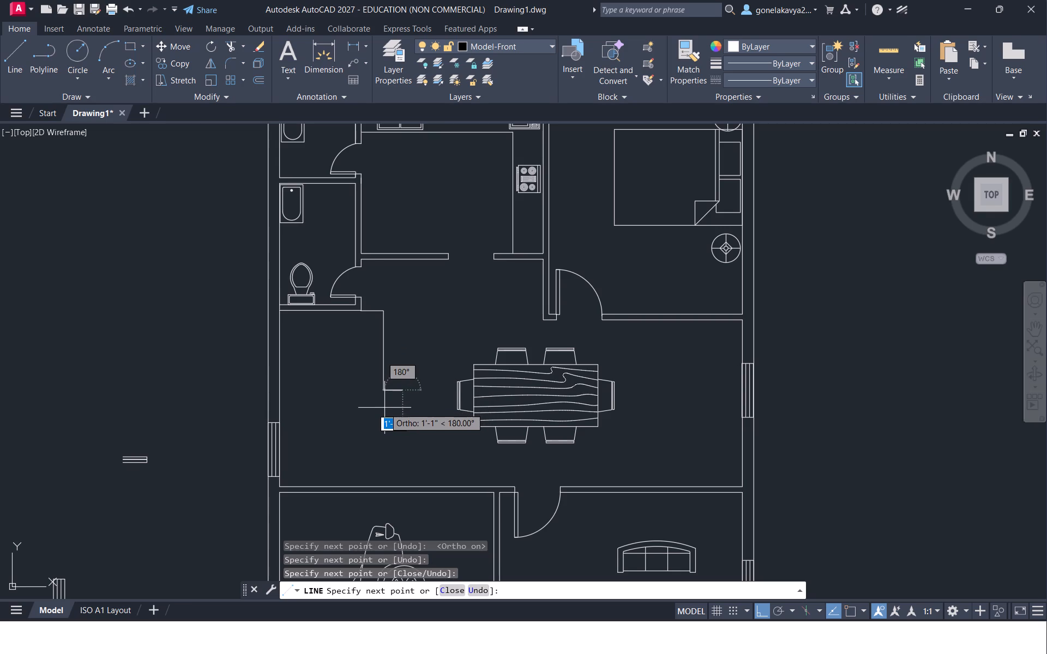
pyautogui.click(383, 410)
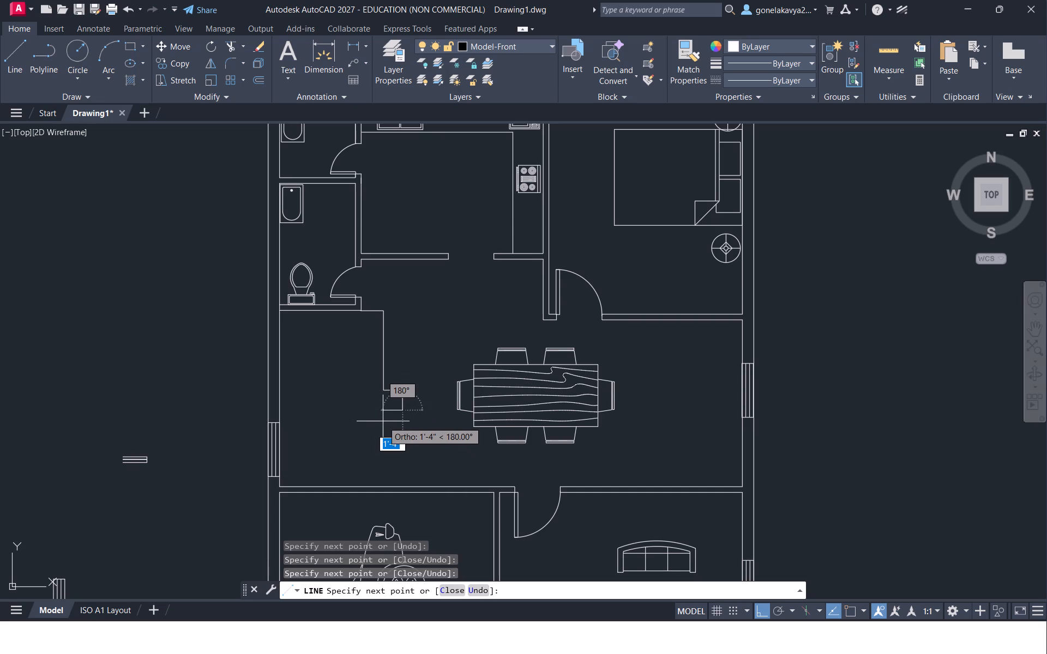
pyautogui.click(383, 421)
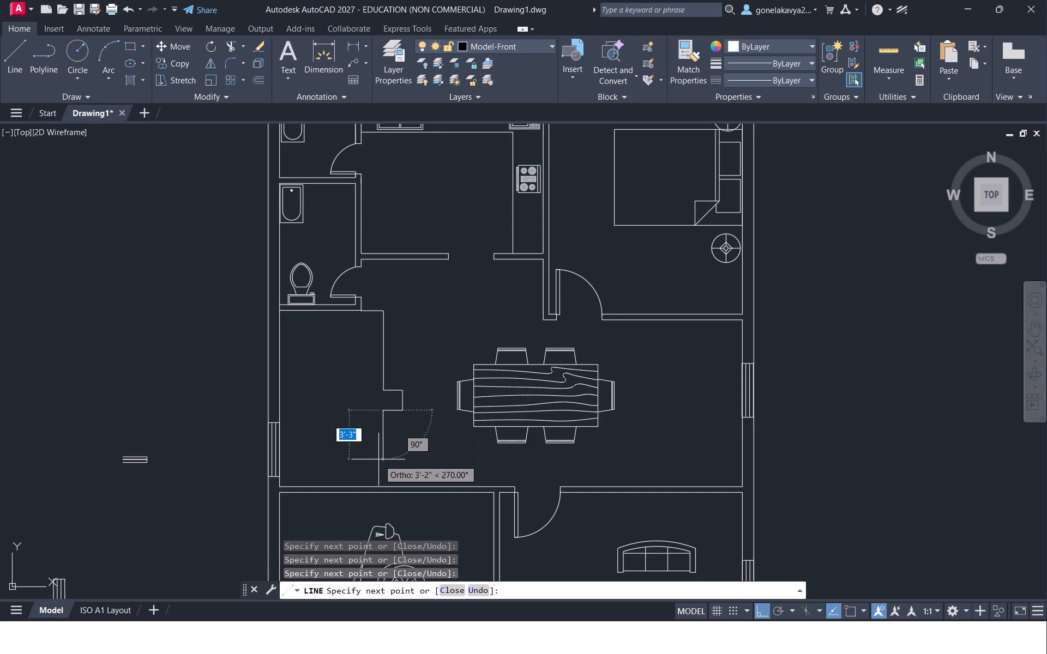
pyautogui.click(383, 487)
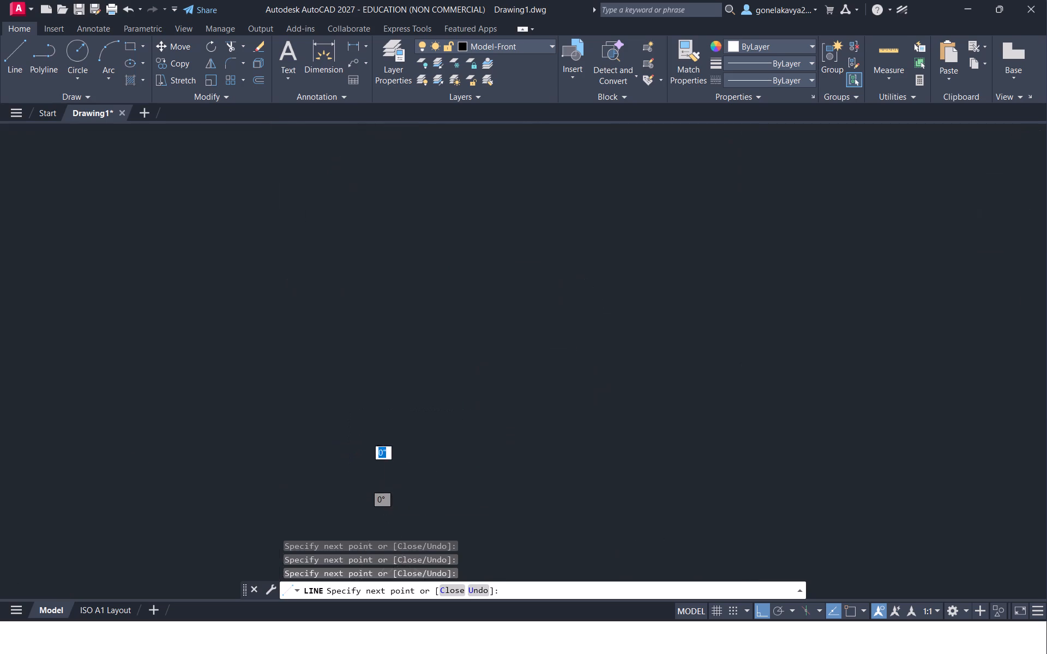
pyautogui.press('Escape')
# Extend the jog's two horizontal lines west to the inner face of the dining area's west wall, forming a stair divider.
pyautogui.write('EX')
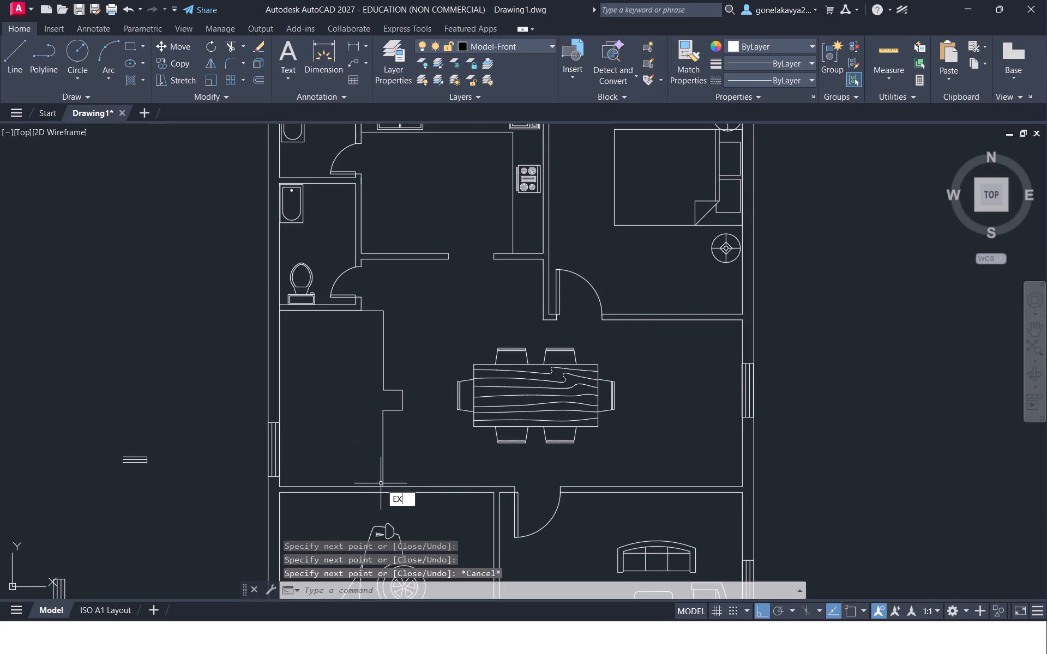
pyautogui.press('space')
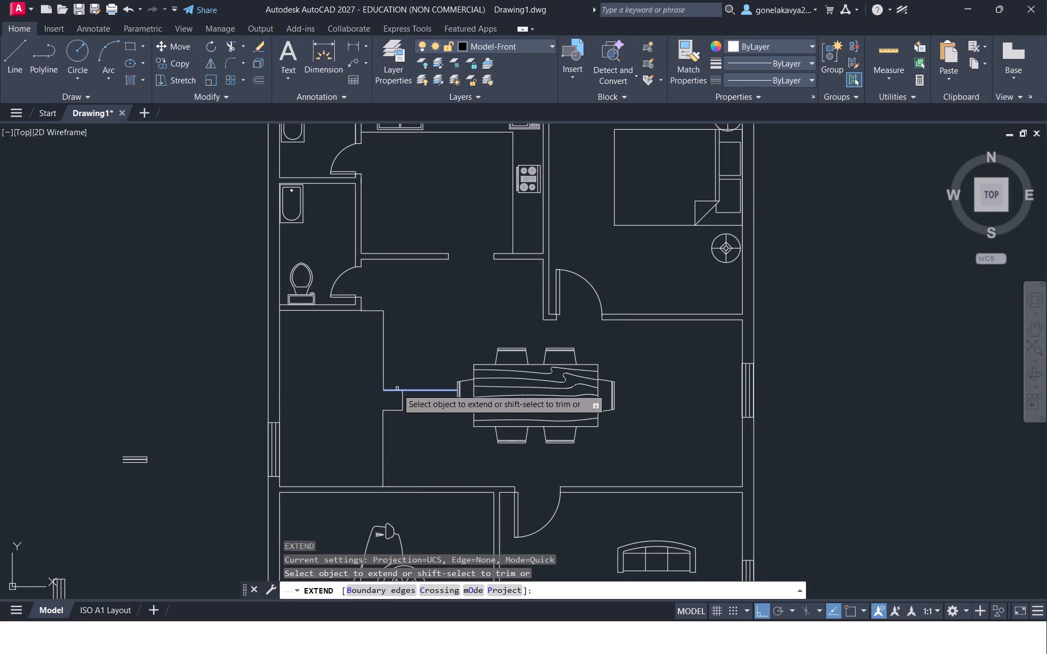
pyautogui.click(391, 392)
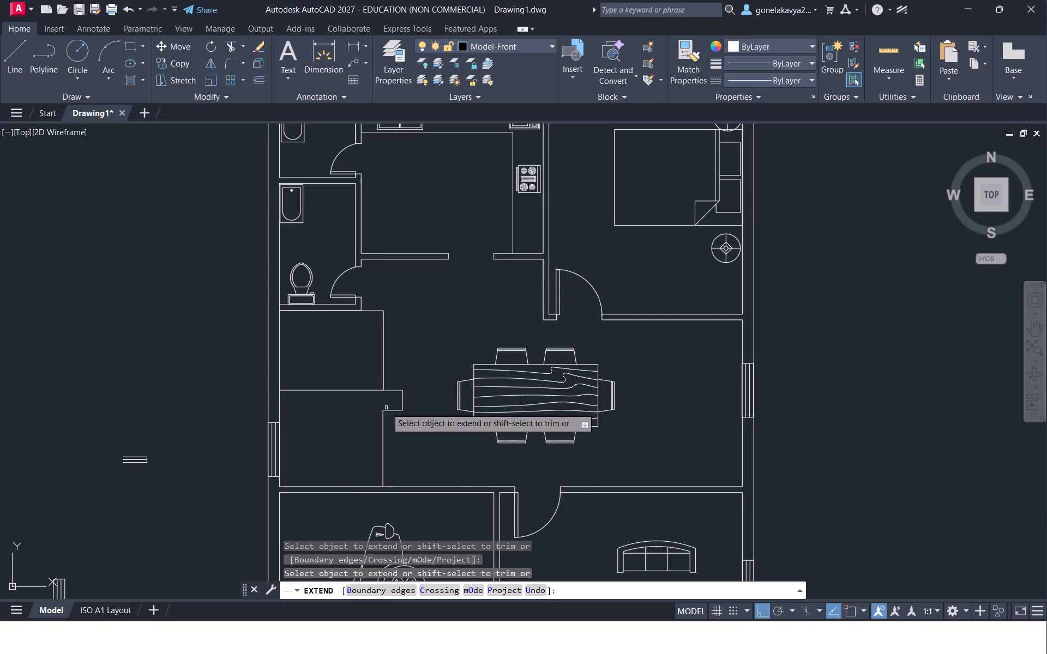
pyautogui.click(389, 412)
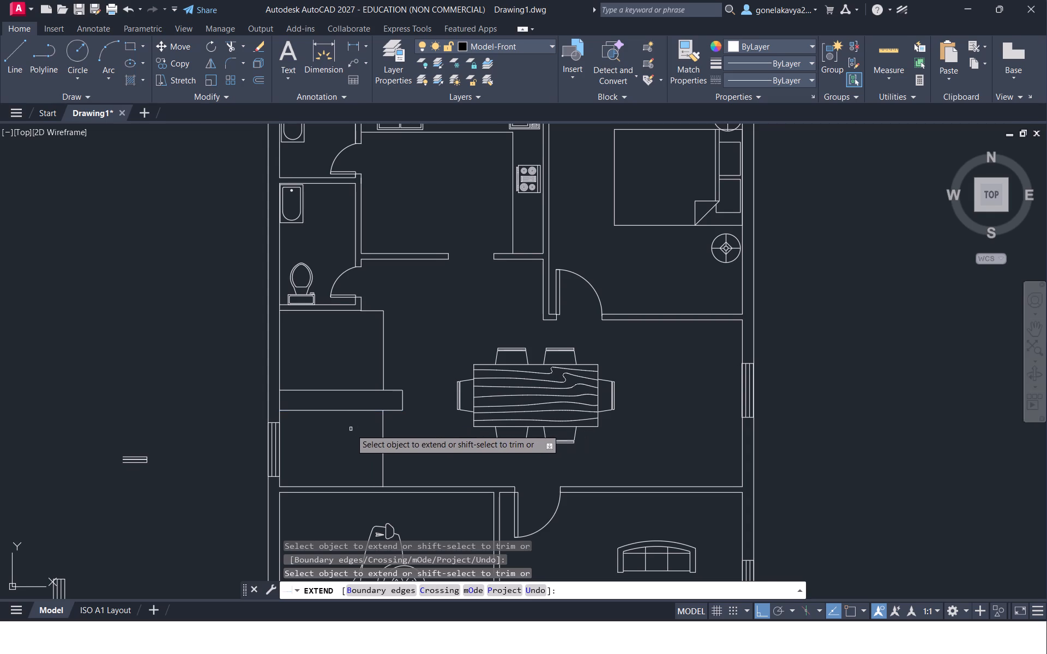
pyautogui.moveTo(351, 429); pyautogui.dragTo(379, 427, button='middle')
pyautogui.press('Escape')
# Offset the vertical line north of the divider westward six times at 10" intervals to form the upper flight's treads.
pyautogui.press('o')
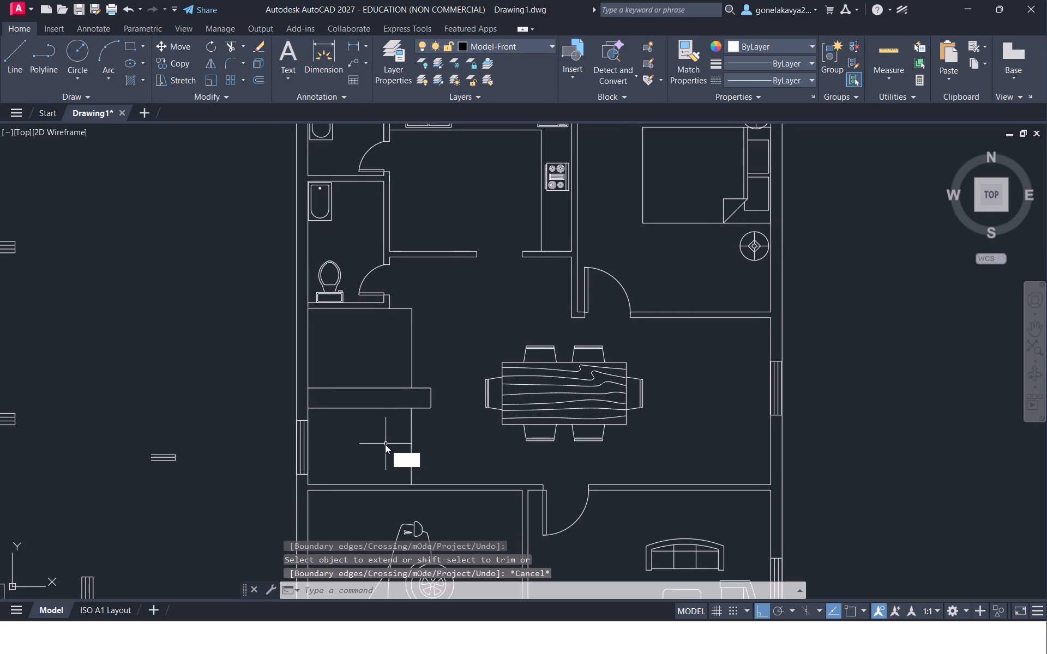
pyautogui.press('Return')
pyautogui.write('10"')
pyautogui.press('Return')
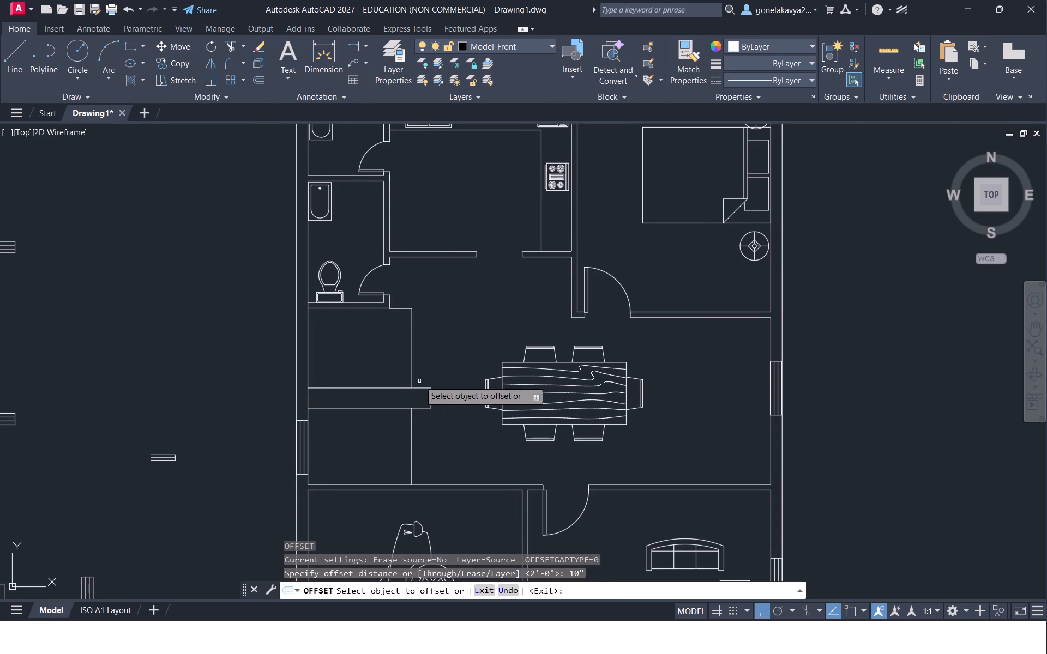
pyautogui.click(413, 374)
pyautogui.click(404, 371)
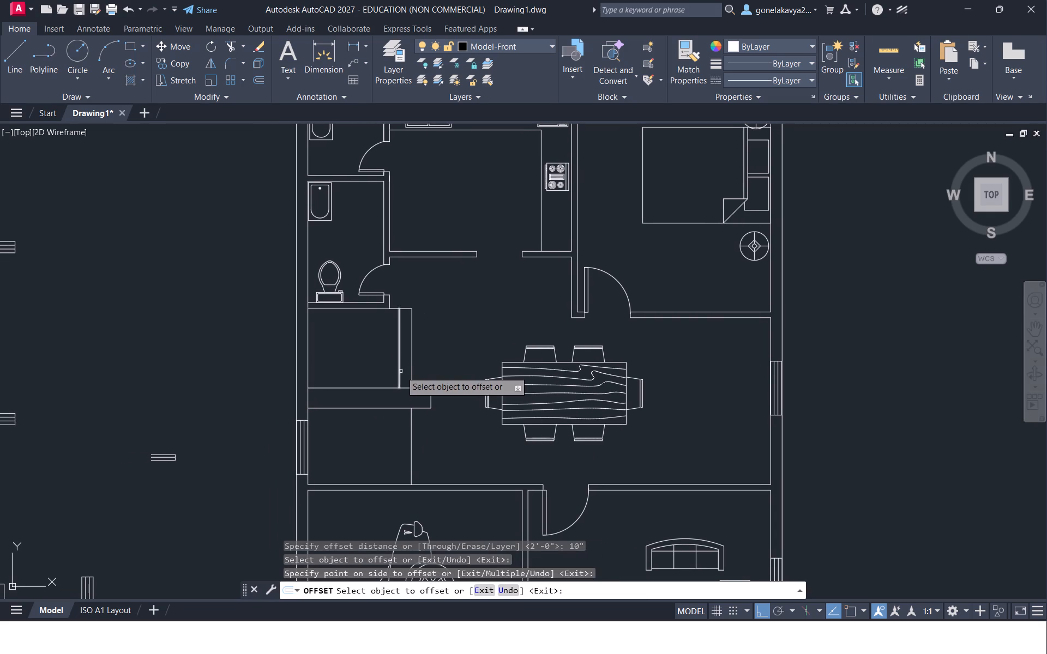
pyautogui.click(401, 371)
pyautogui.click(384, 368)
pyautogui.click(387, 362)
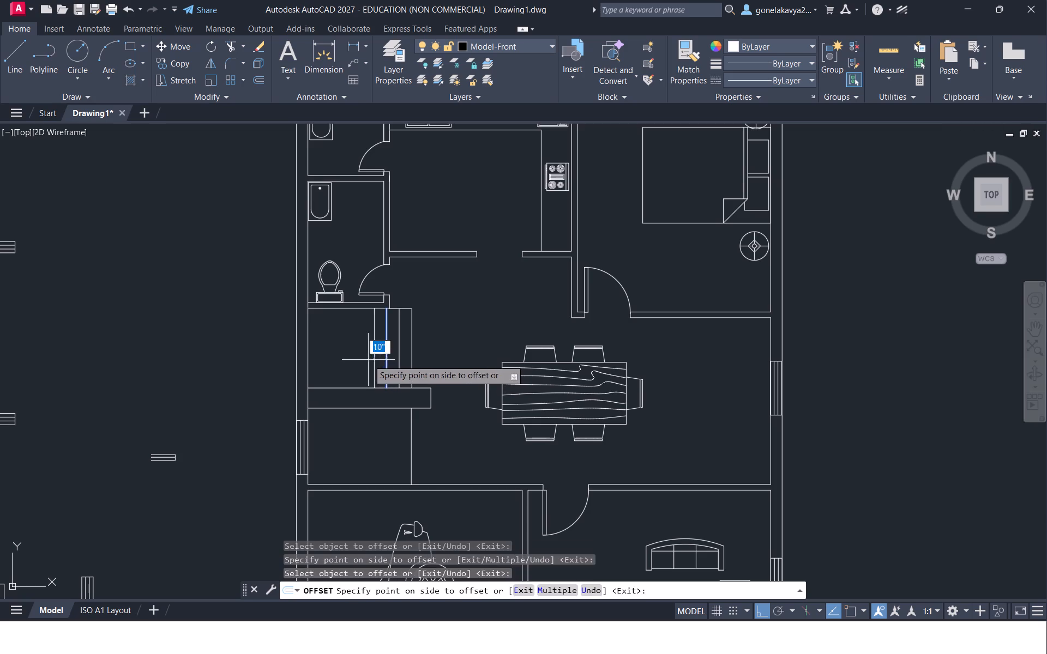
pyautogui.click(368, 360)
pyautogui.click(374, 355)
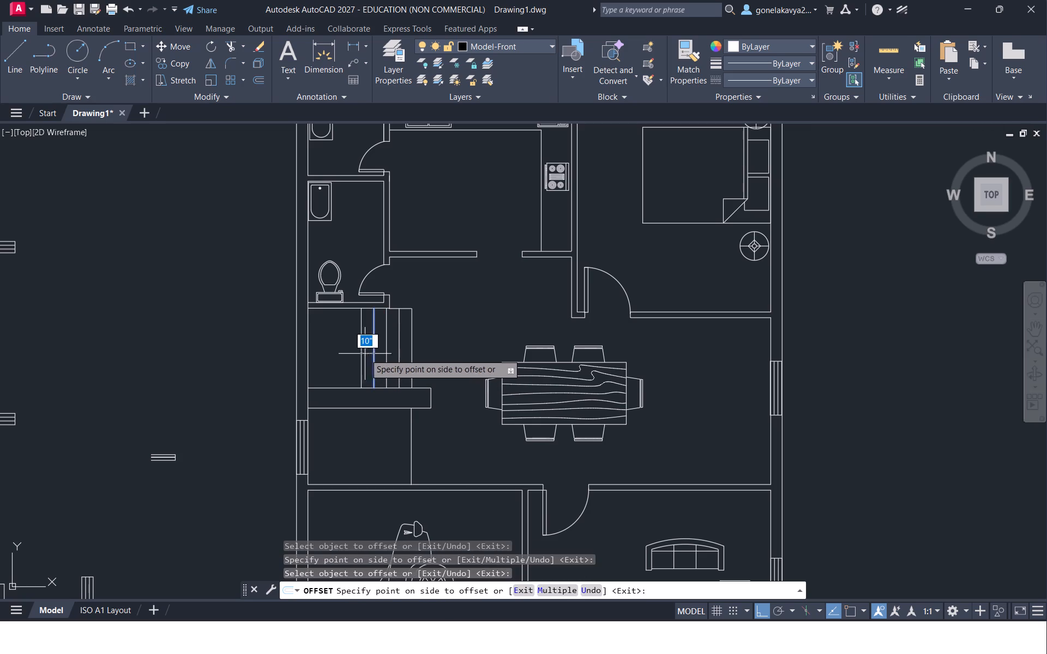
pyautogui.click(362, 354)
pyautogui.click(368, 359)
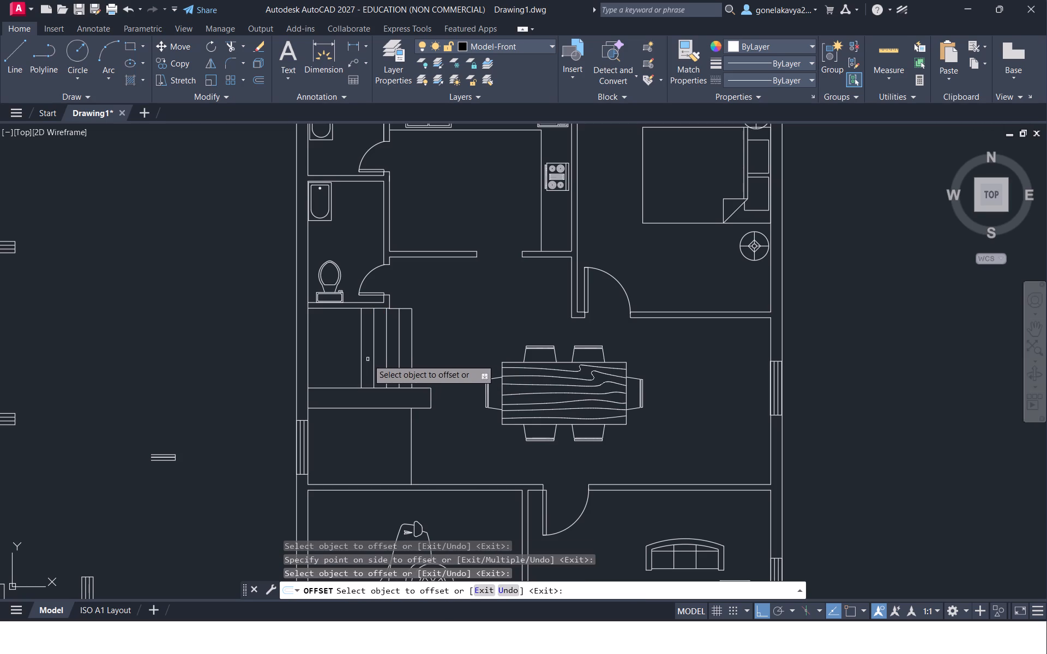
pyautogui.click(347, 358)
pyautogui.click(363, 356)
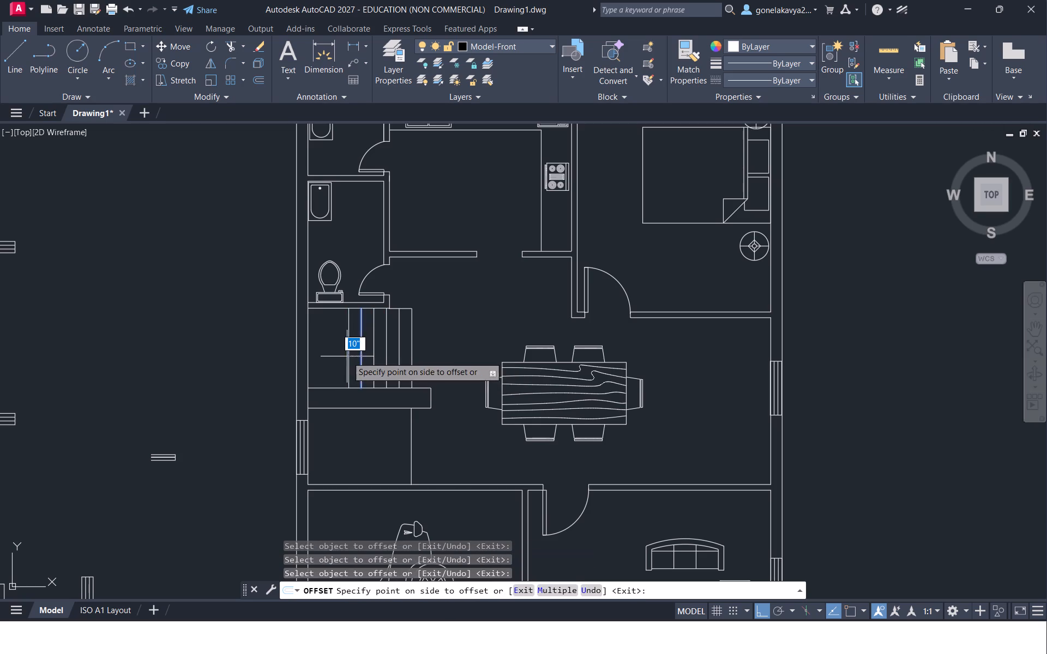
pyautogui.click(345, 356)
pyautogui.click(347, 354)
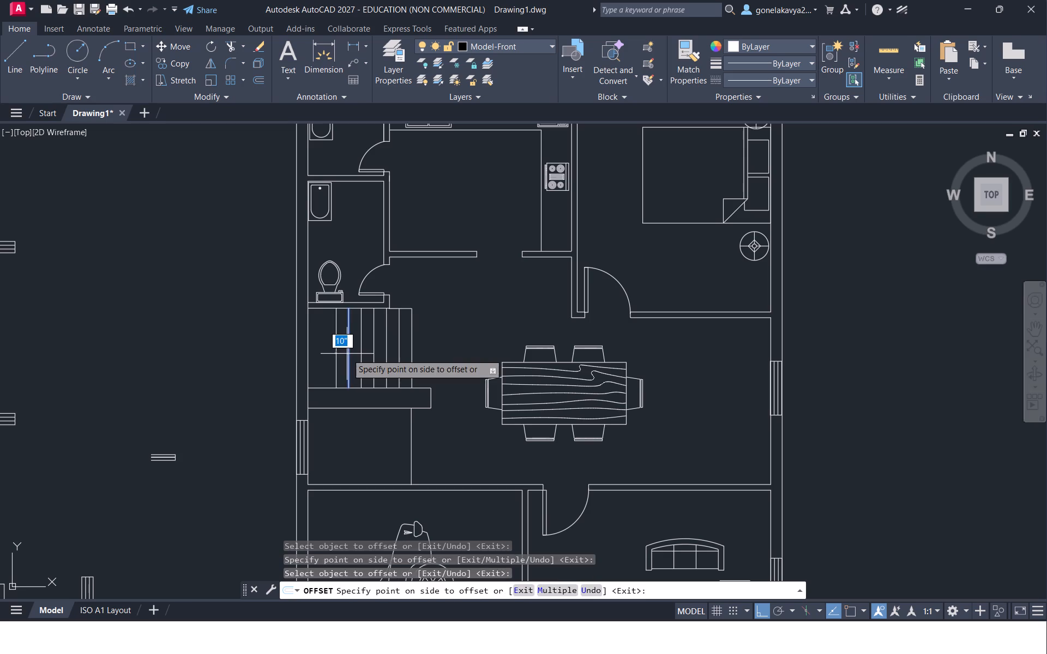
pyautogui.click(342, 354)
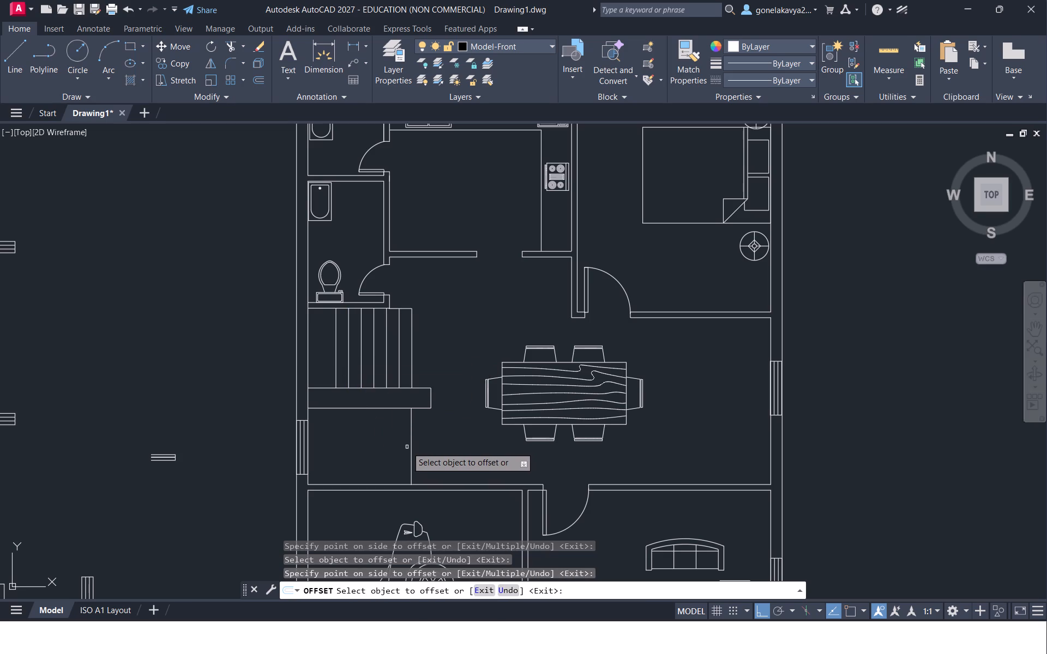
# Offset the vertical line south of the divider westward six times at 10" intervals to form the lower flight's treads.
pyautogui.click(411, 446)
pyautogui.click(386, 446)
pyautogui.click(399, 445)
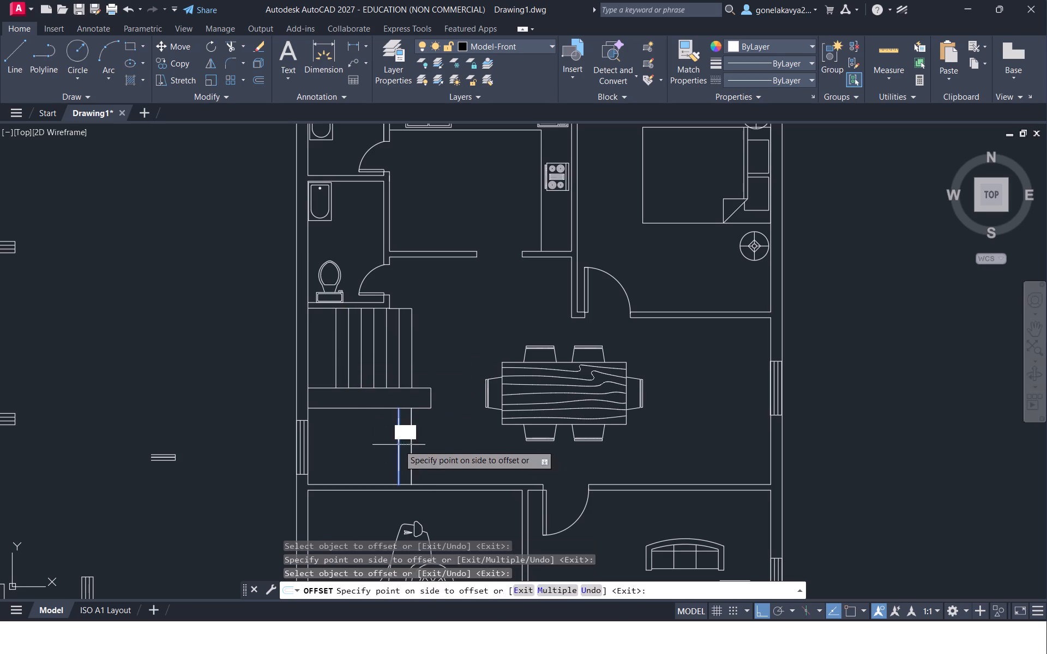
pyautogui.click(374, 445)
pyautogui.click(386, 446)
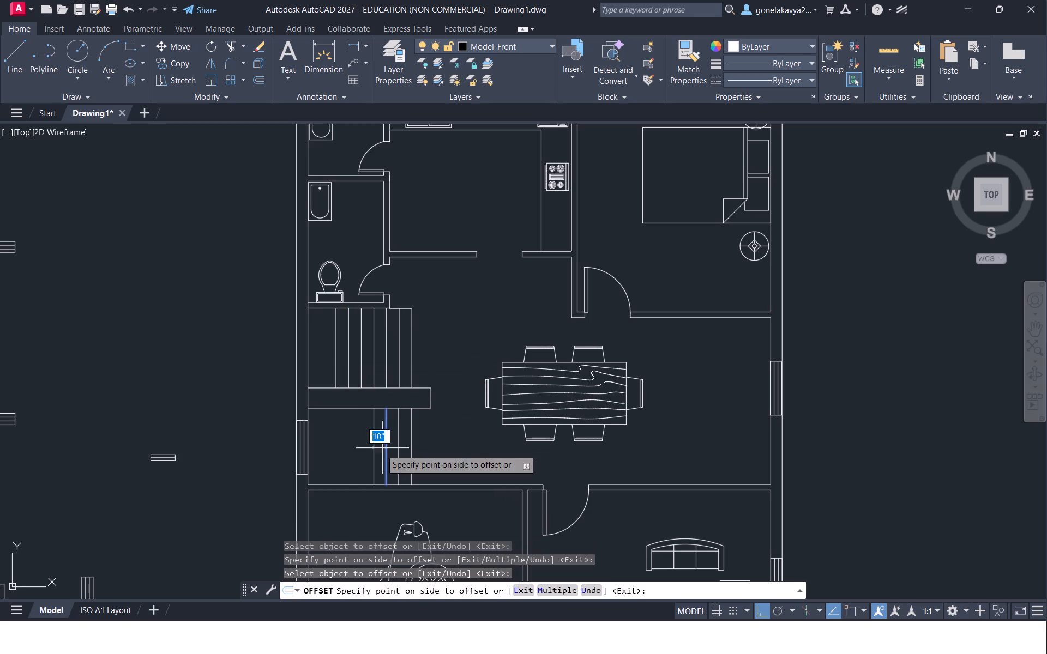
pyautogui.click(373, 449)
pyautogui.click(372, 452)
pyautogui.click(368, 453)
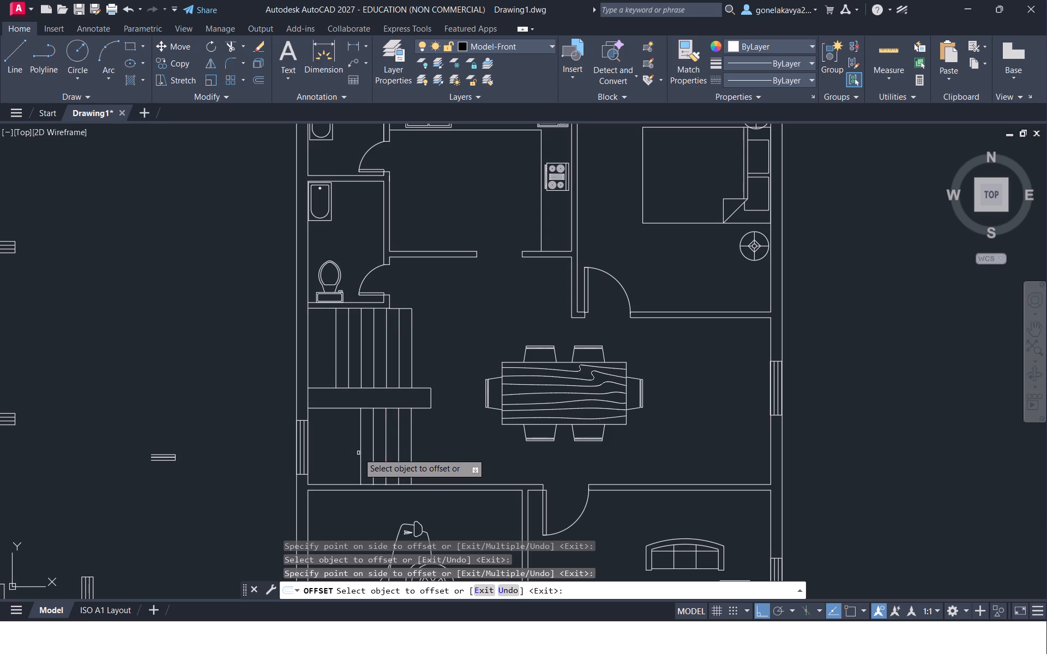
pyautogui.click(360, 452)
pyautogui.click(357, 451)
pyautogui.click(349, 452)
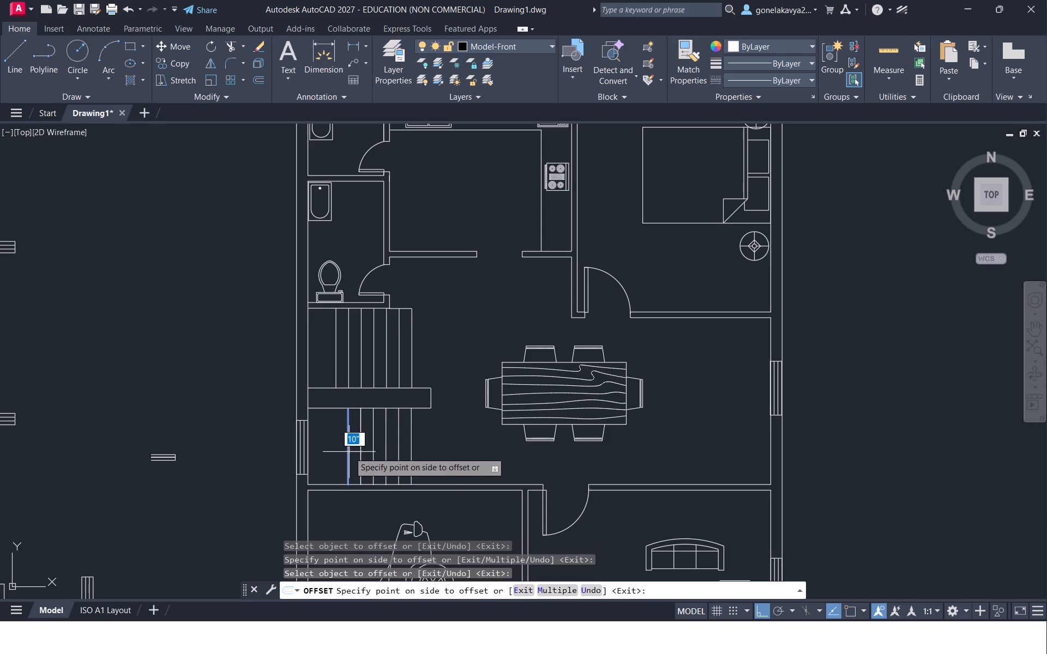
pyautogui.click(338, 453)
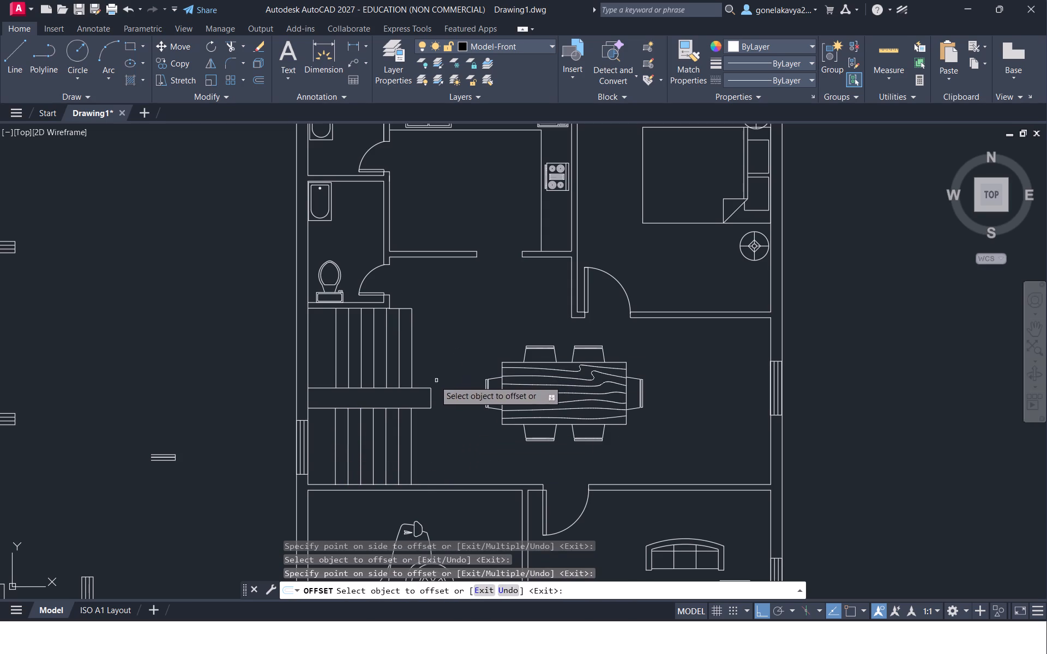
pyautogui.press('Escape')
# Draw an orthogonal U-shaped direction line west across the upper flight, south past the divider, and about 5'-2" east across the lower flight.
pyautogui.press('l')
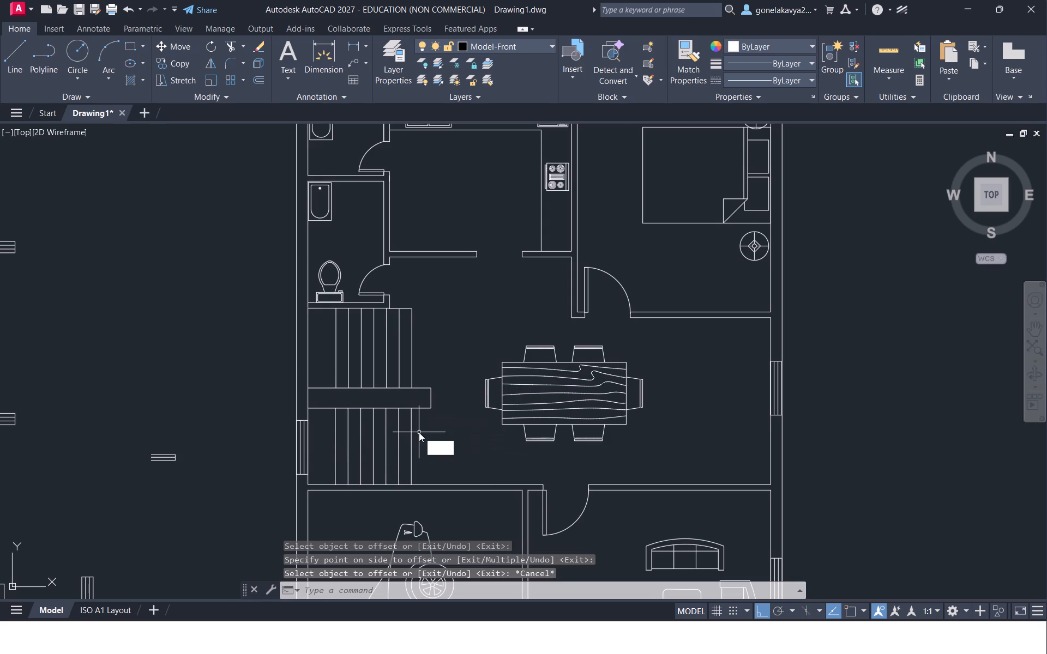
pyautogui.press('Return')
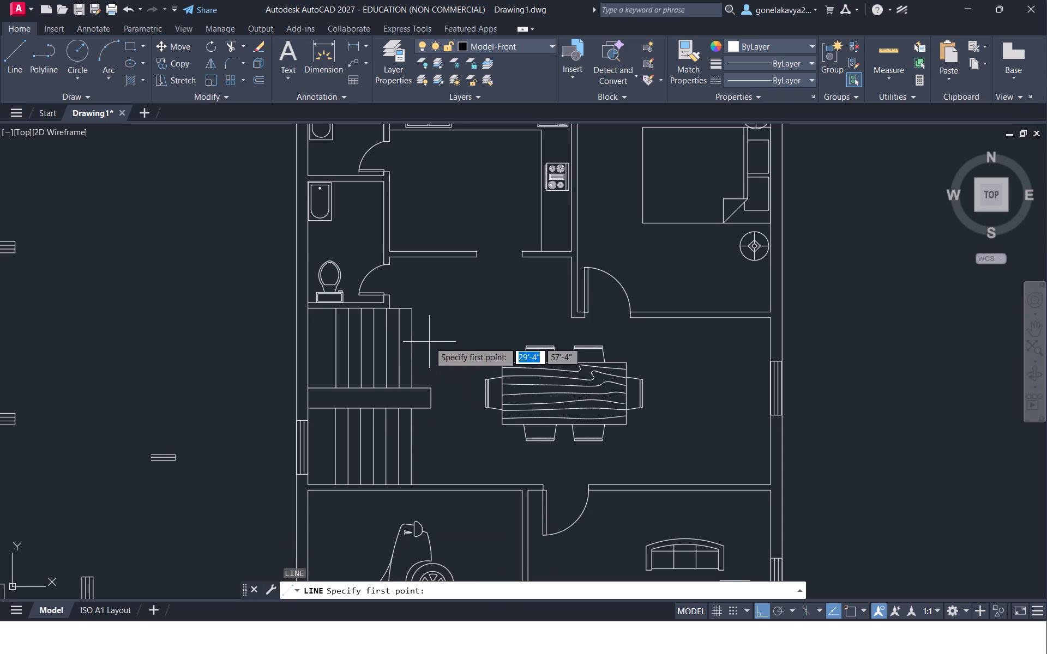
pyautogui.moveTo(426, 347); pyautogui.dragTo(420, 345)
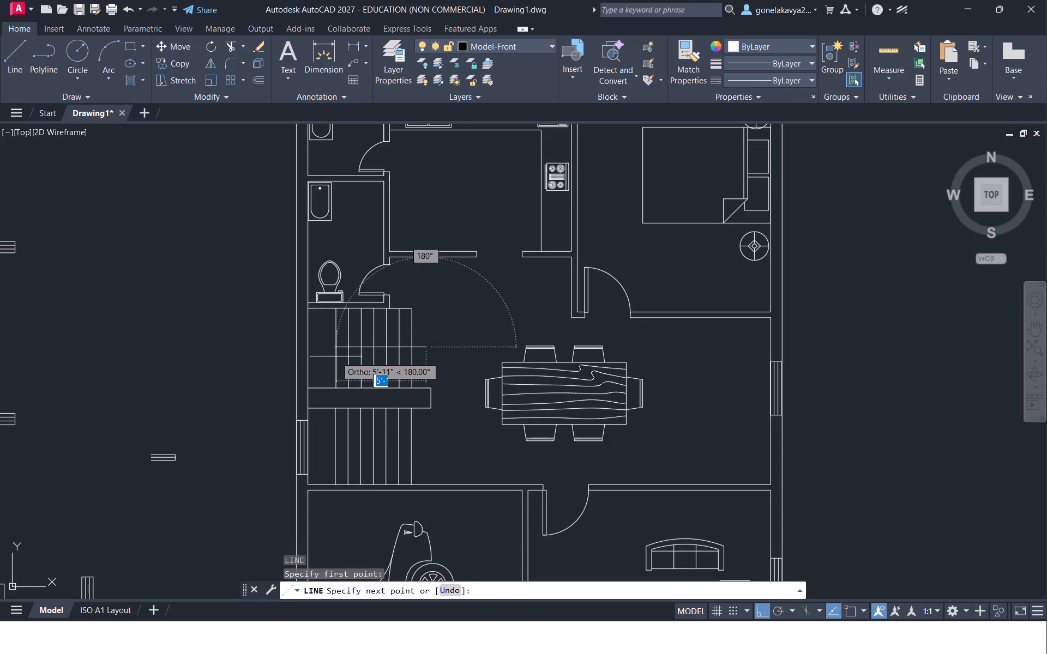
pyautogui.click(323, 356)
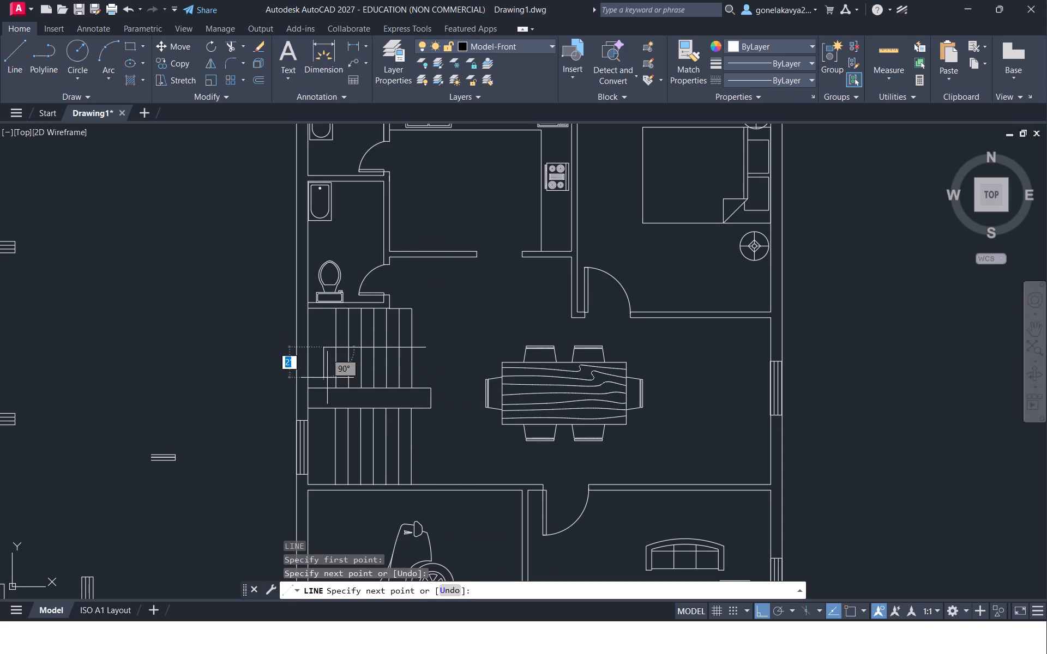
pyautogui.click(330, 448)
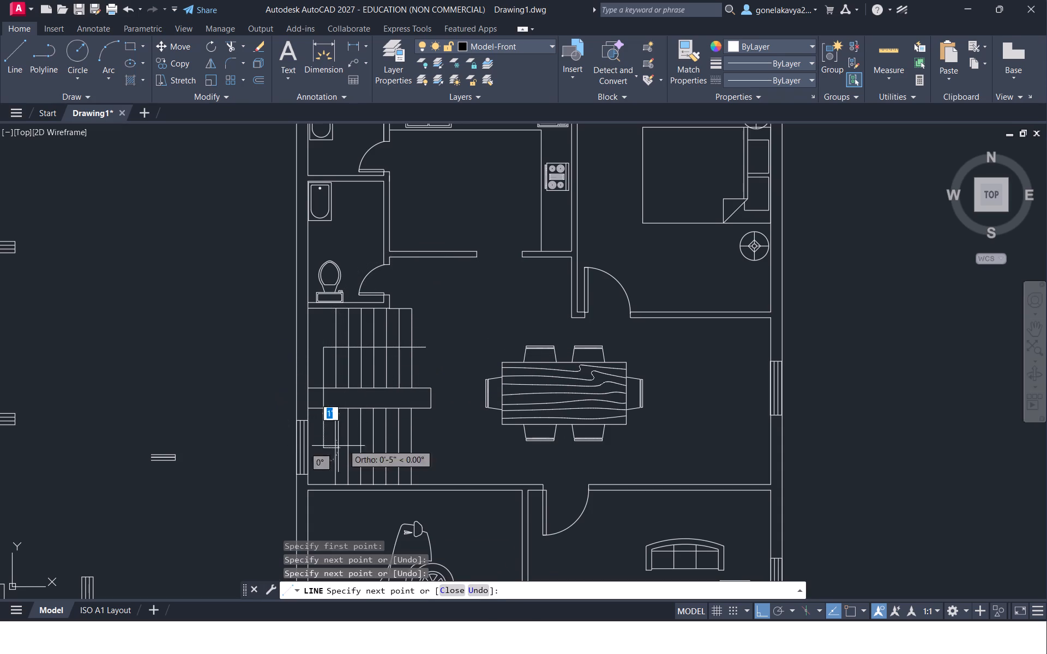
pyautogui.click(403, 444)
# Finish the direction line with a small triangular arrowhead pointing east in the lower flight, turning Ortho off for its slanted sides.
pyautogui.scroll(2, 402, 443)
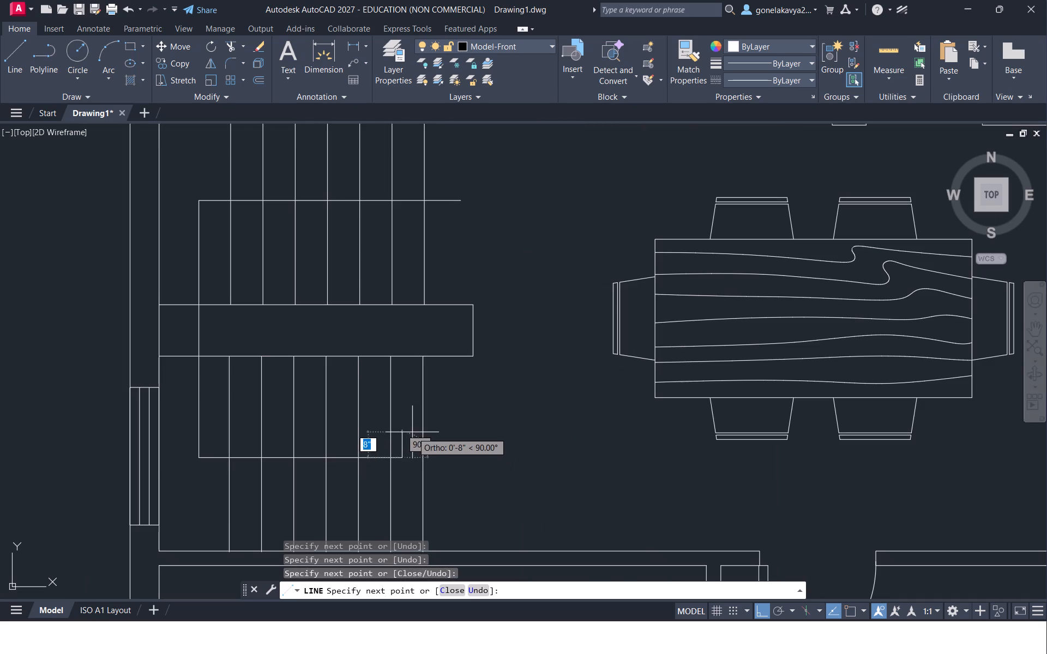
pyautogui.click(406, 447)
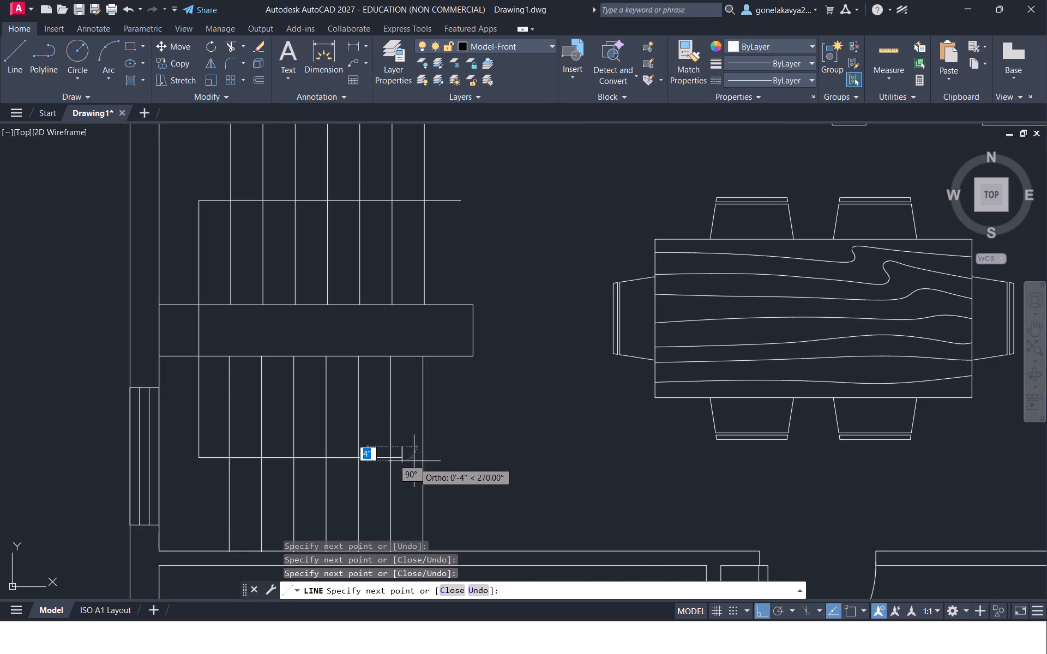
pyautogui.click(761, 611)
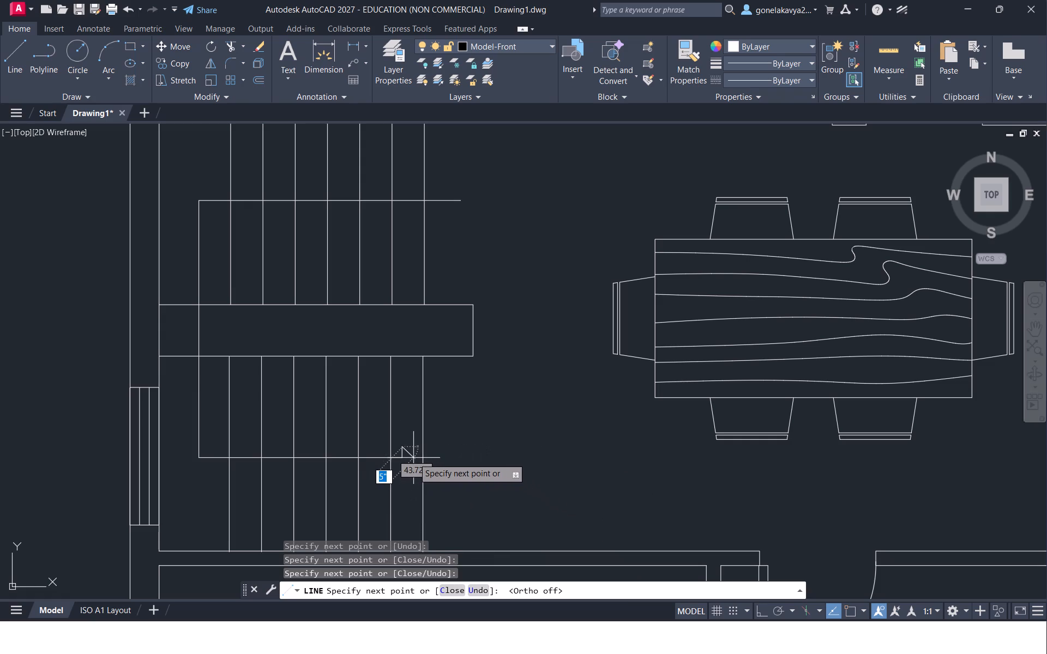
pyautogui.click(413, 458)
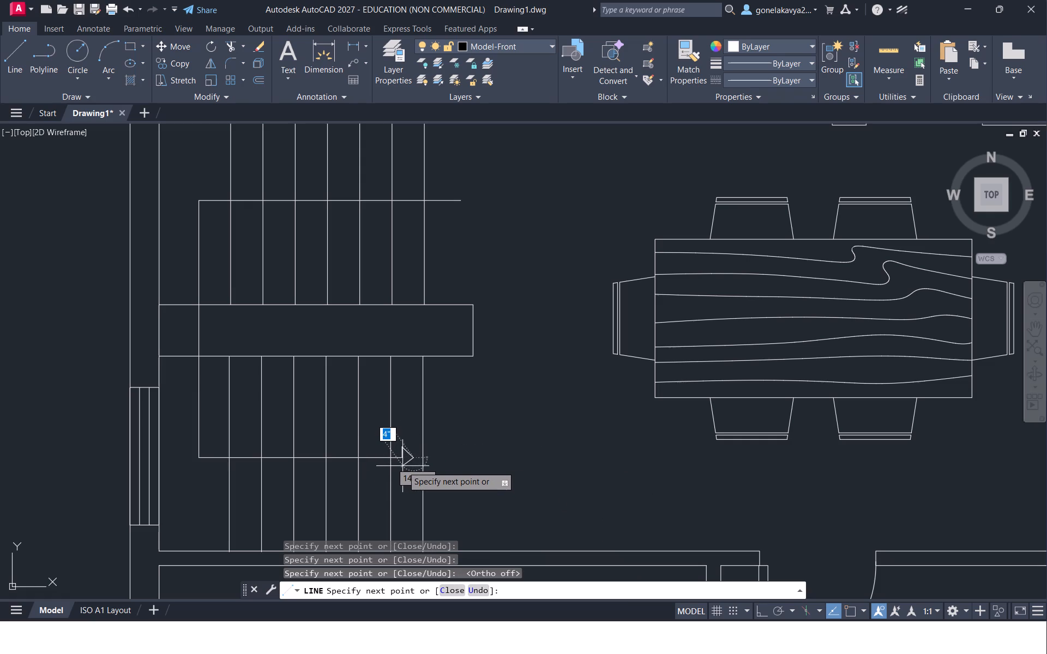
pyautogui.click(402, 469)
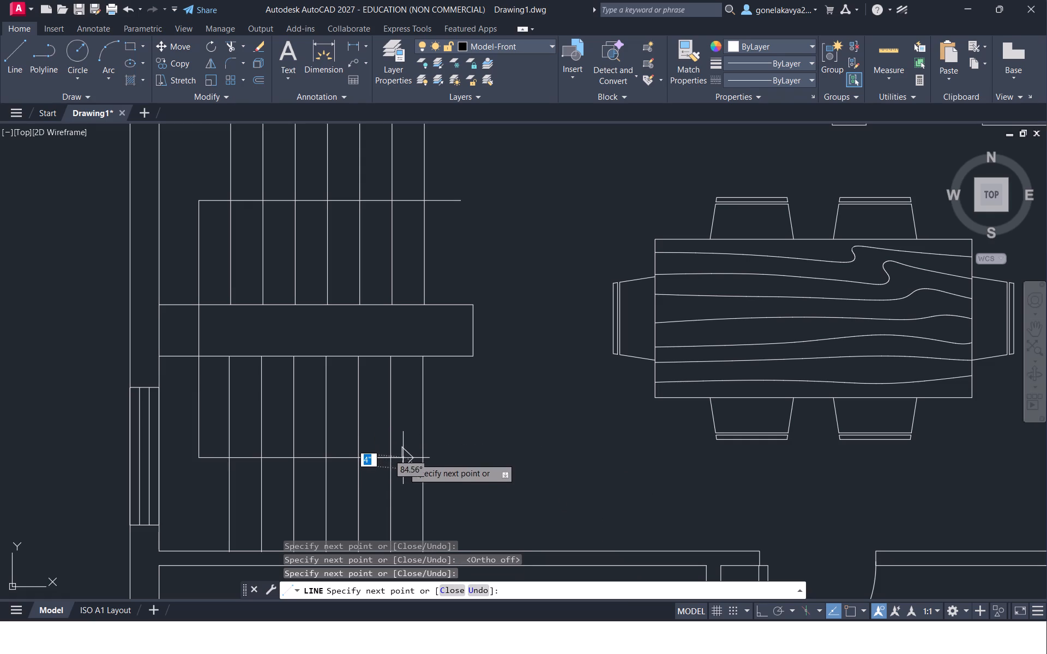
pyautogui.click(401, 457)
pyautogui.press('Escape')
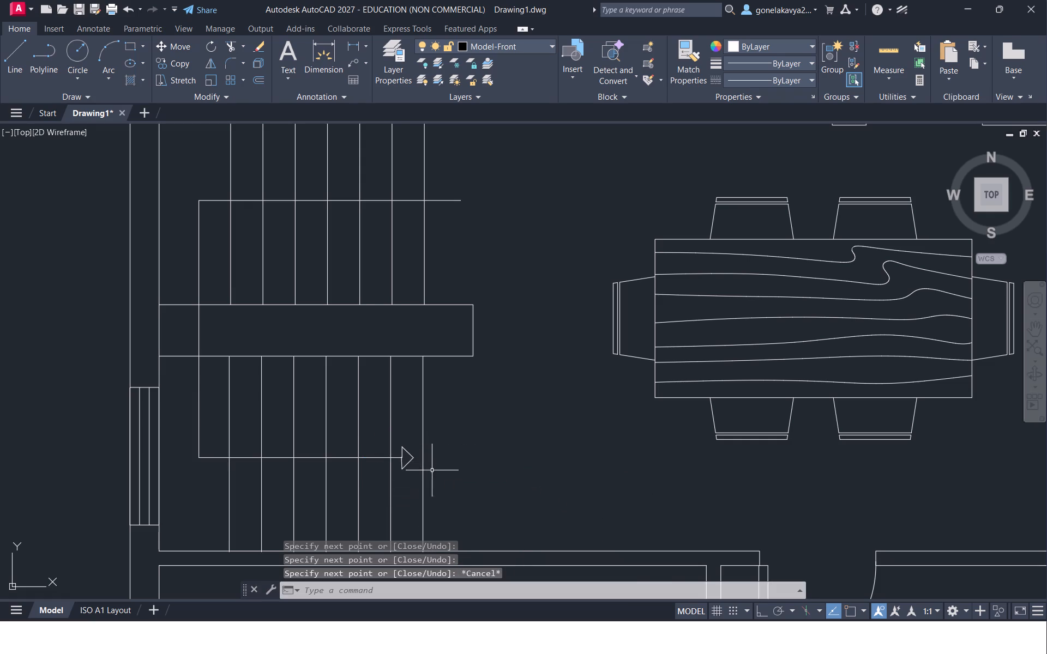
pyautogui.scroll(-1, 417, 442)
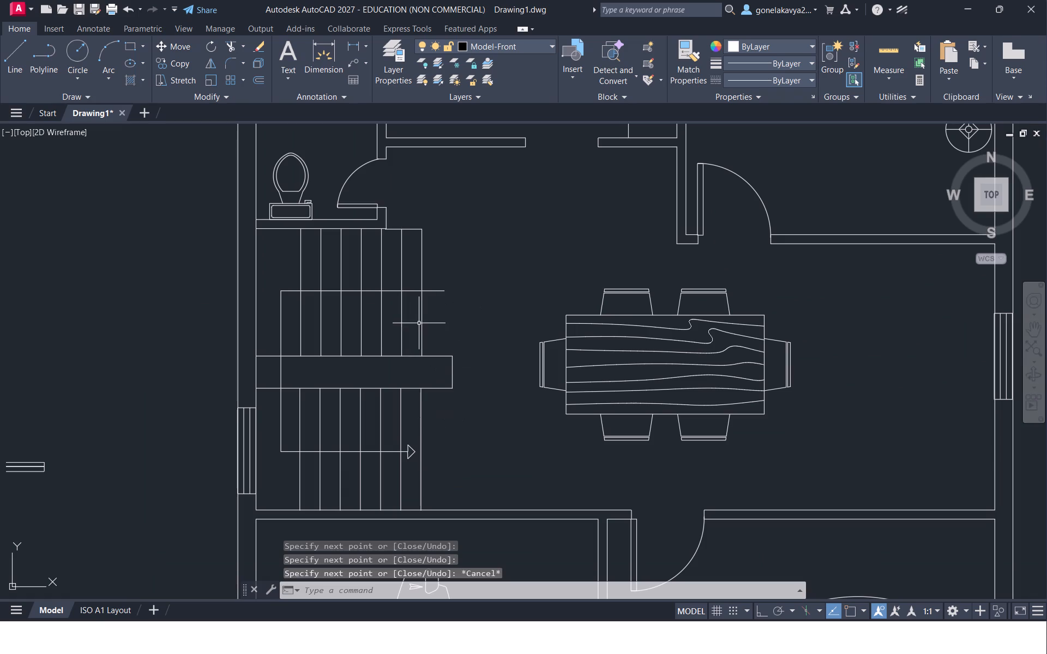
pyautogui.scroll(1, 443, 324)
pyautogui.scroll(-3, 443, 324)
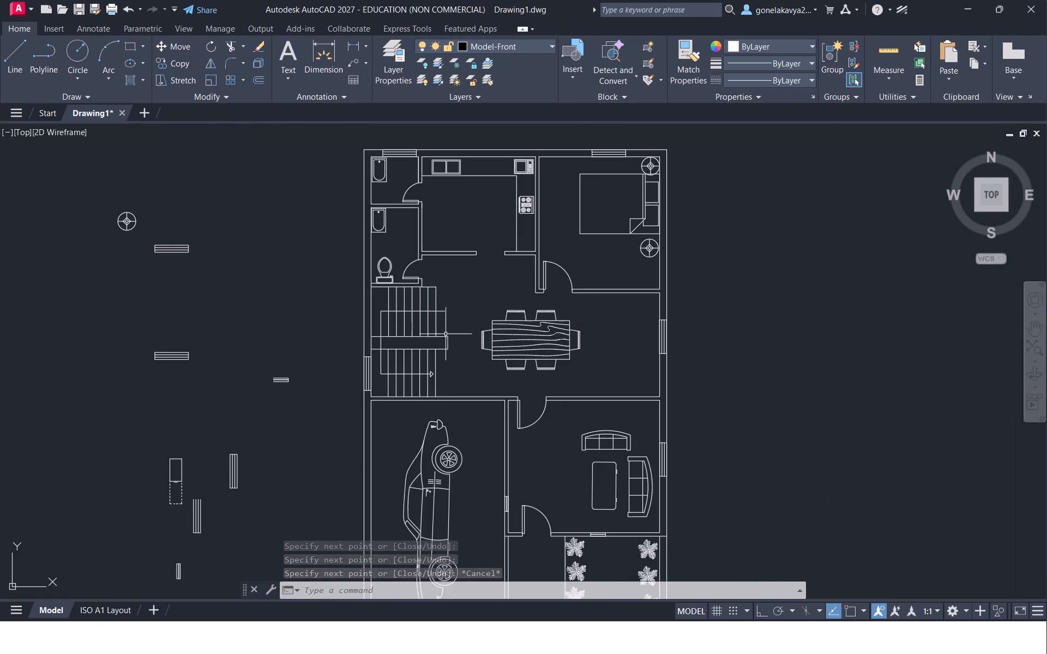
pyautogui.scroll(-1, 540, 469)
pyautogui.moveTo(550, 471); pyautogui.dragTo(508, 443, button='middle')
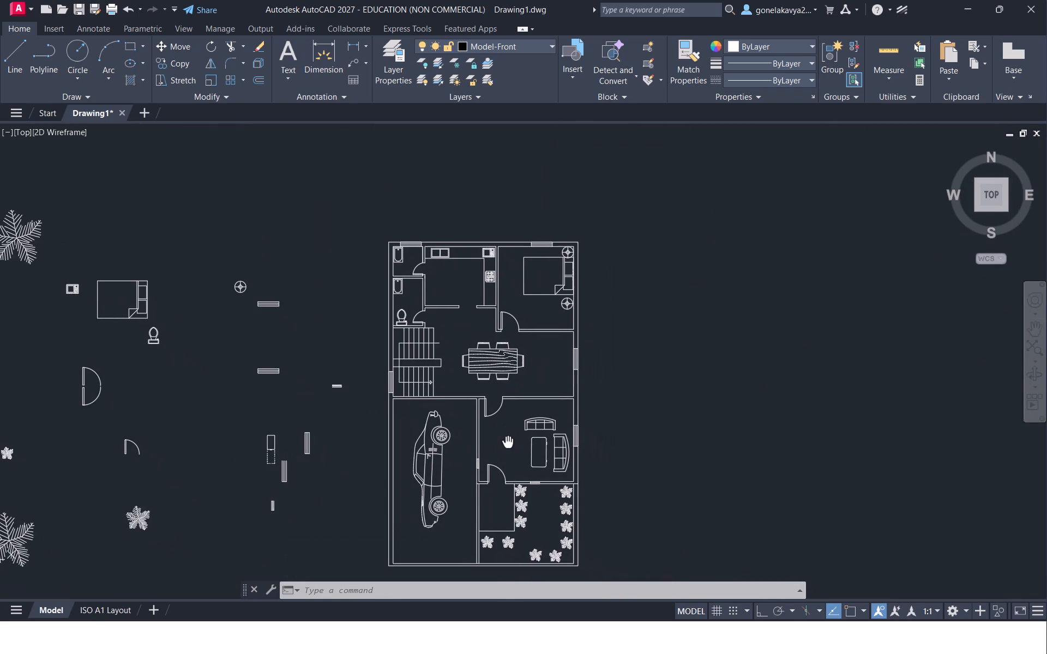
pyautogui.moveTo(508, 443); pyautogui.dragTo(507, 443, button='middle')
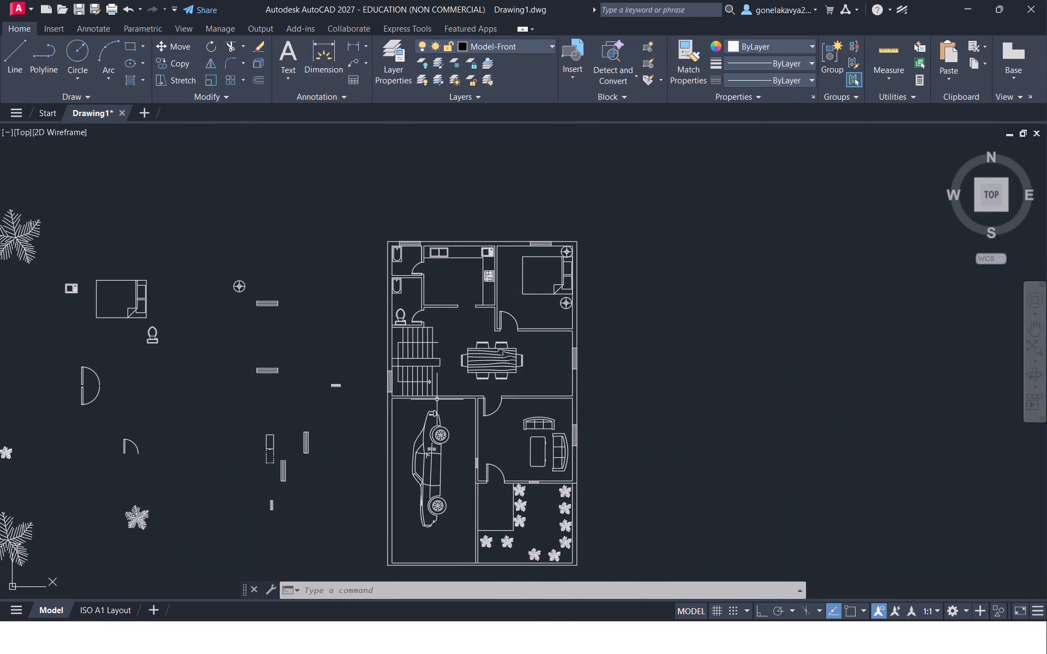
# Offset the easternmost tread line of the staircase's lower flight 10" to the east.
pyautogui.scroll(2, 441, 358)
pyautogui.press('Escape')
pyautogui.press('`')
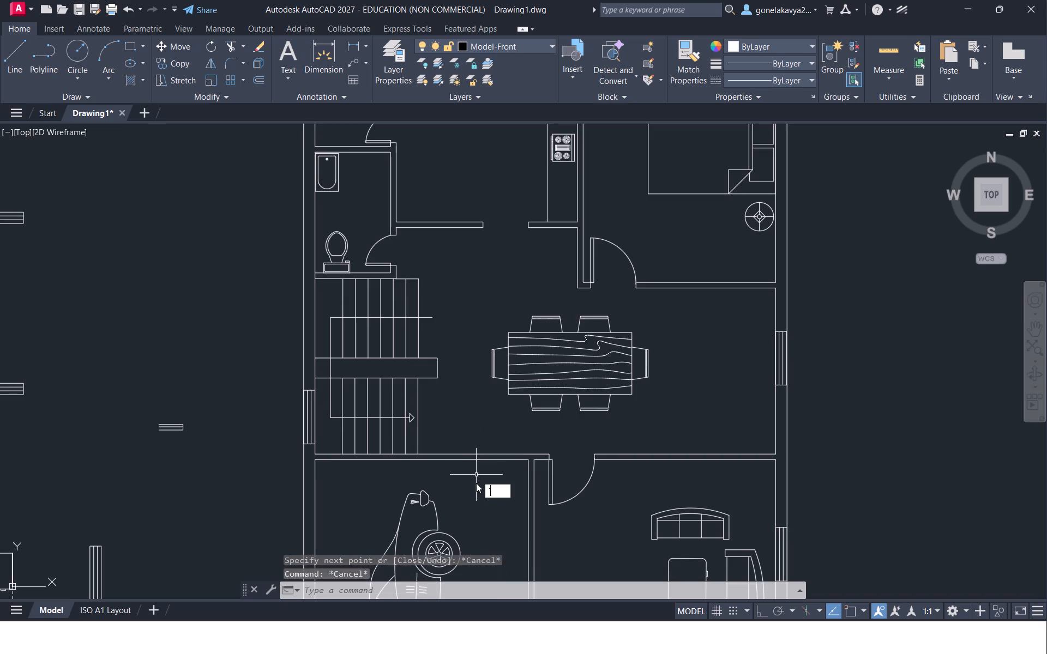
pyautogui.press('Escape')
pyautogui.press('o')
pyautogui.press('Return')
pyautogui.write('10"')
pyautogui.press('Return')
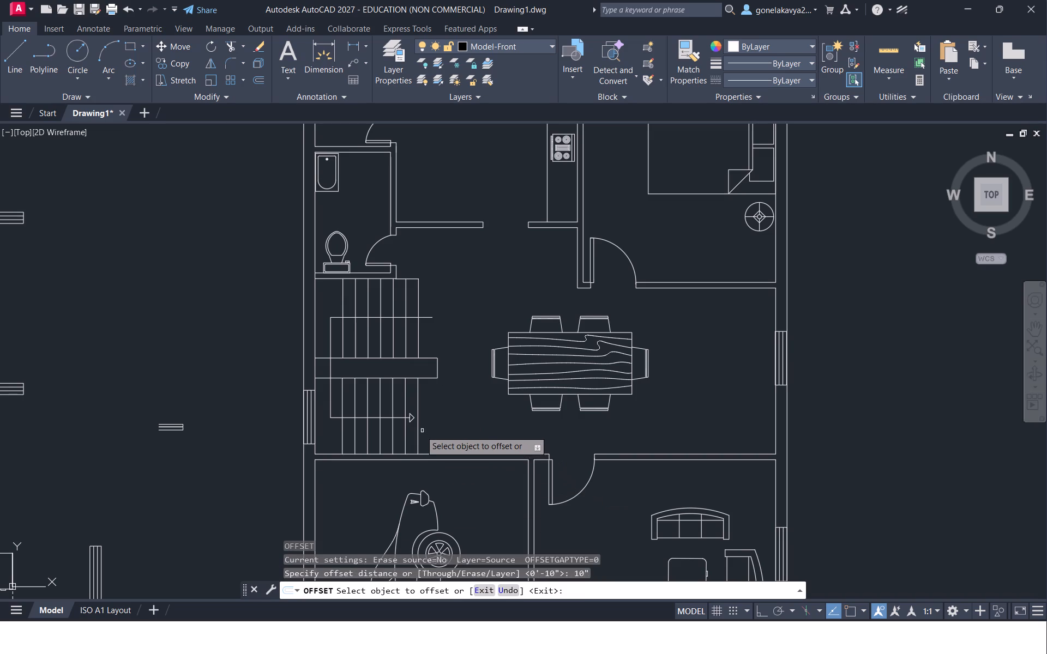
pyautogui.click(417, 430)
pyautogui.click(443, 419)
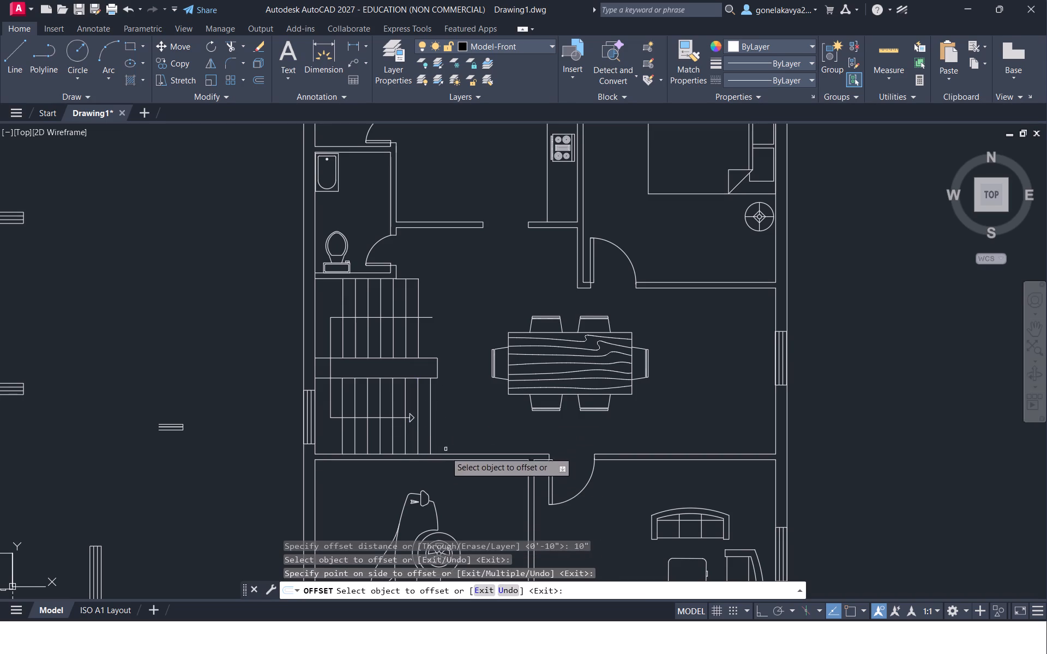
# Draw a step rectangle about 3'-5" by 5" against the south face of the wall below the entrance door.
pyautogui.scroll(-2, 446, 456)
pyautogui.moveTo(506, 489); pyautogui.dragTo(474, 345, button='middle')
pyautogui.scroll(1, 460, 424)
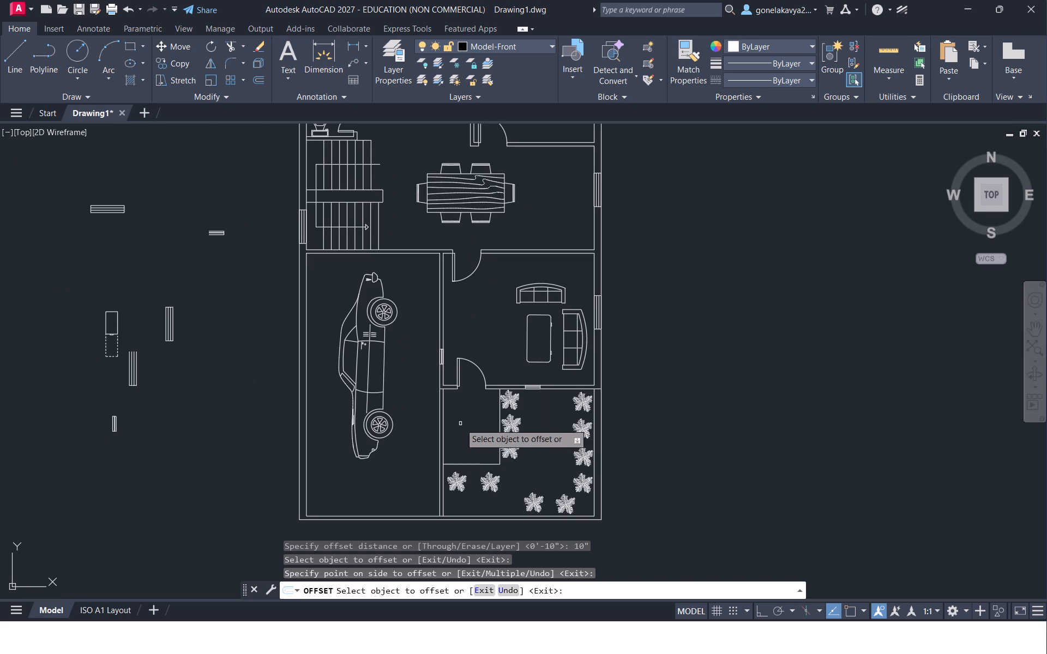
pyautogui.scroll(1, 468, 413)
pyautogui.moveTo(495, 399); pyautogui.dragTo(464, 434, button='middle')
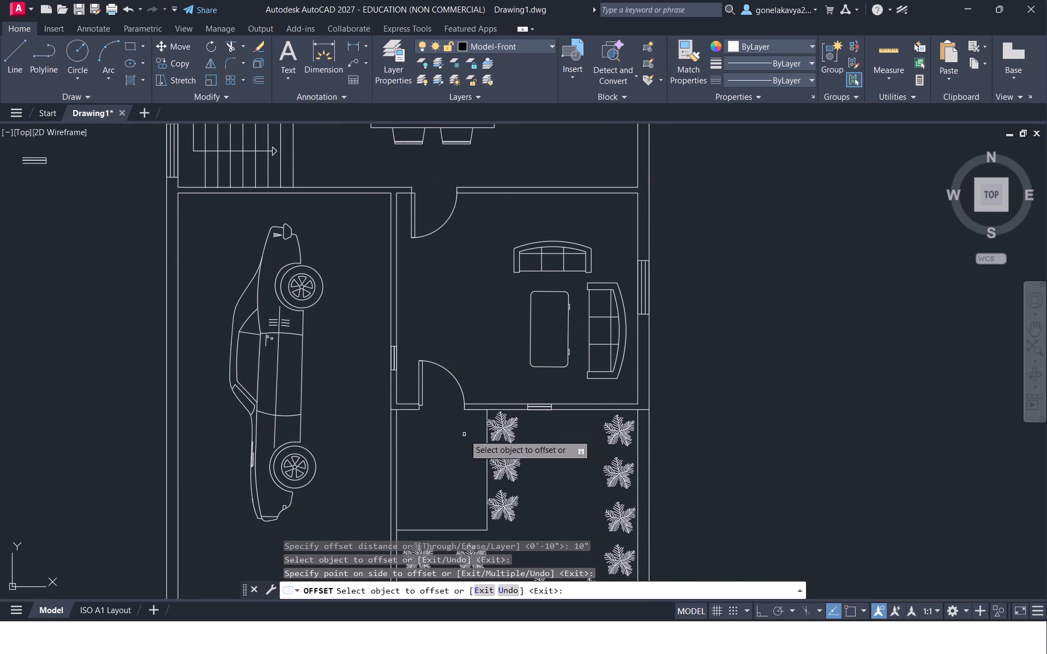
pyautogui.scroll(1, 452, 433)
pyautogui.moveTo(437, 427); pyautogui.dragTo(440, 402, button='middle')
pyautogui.scroll(2, 432, 395)
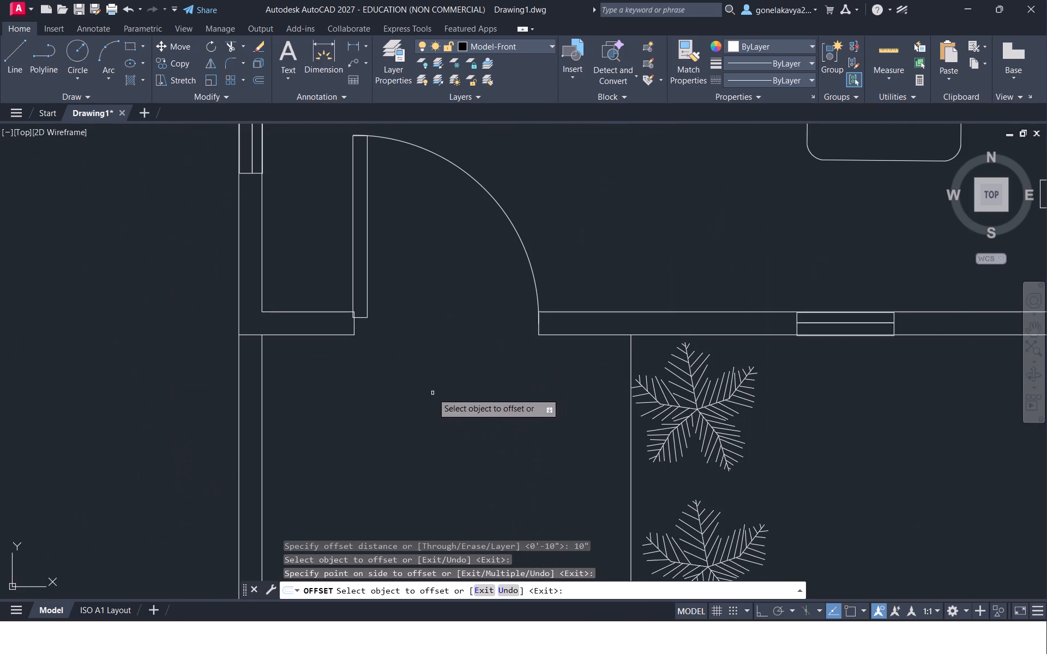
pyautogui.moveTo(431, 394); pyautogui.dragTo(420, 452, button='middle')
pyautogui.press('Escape')
pyautogui.press('r')
pyautogui.write('EC')
pyautogui.press('space')
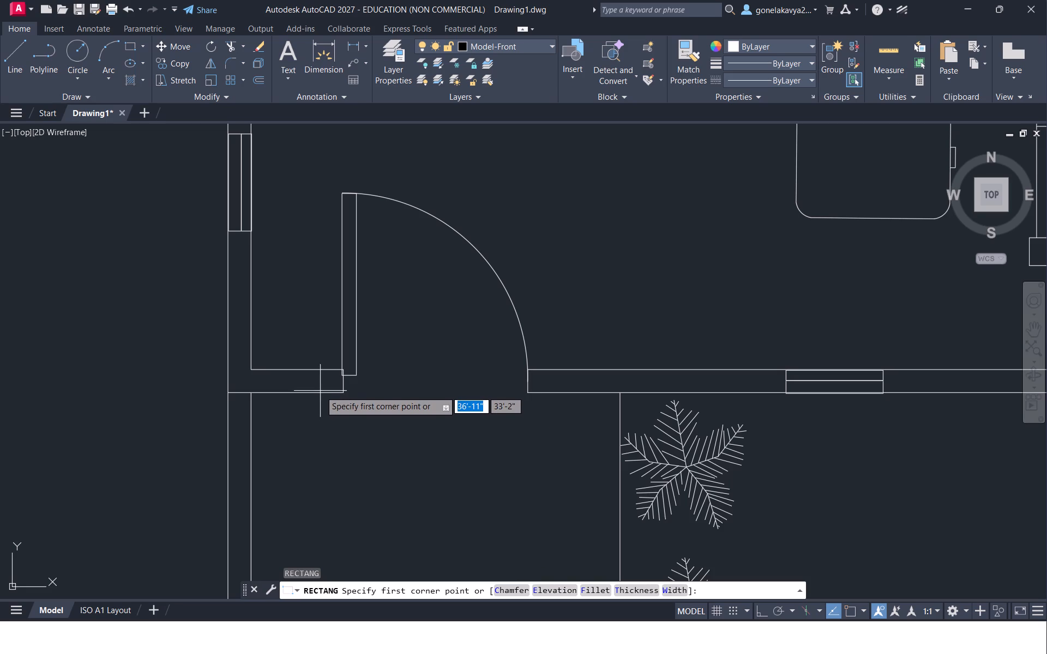
pyautogui.moveTo(319, 393); pyautogui.dragTo(317, 400)
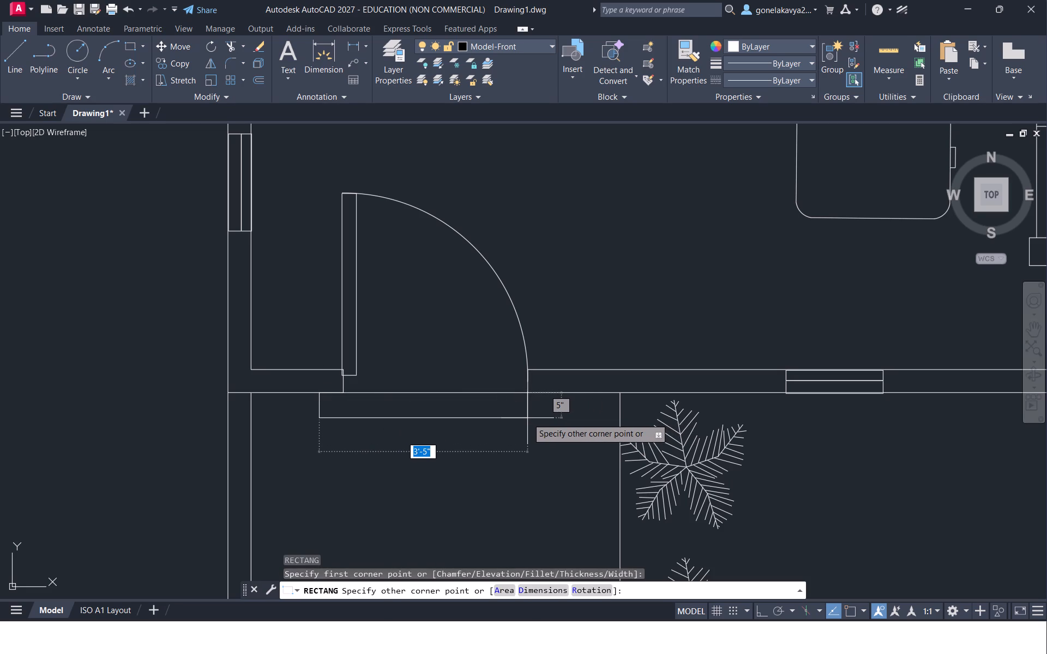
pyautogui.click(527, 418)
# Draw a horizontal line 6'-0" long across the entrance porch from its west wall to its east edge, with Ortho on.
pyautogui.scroll(-3, 523, 449)
pyautogui.moveTo(512, 493); pyautogui.dragTo(510, 392, button='middle')
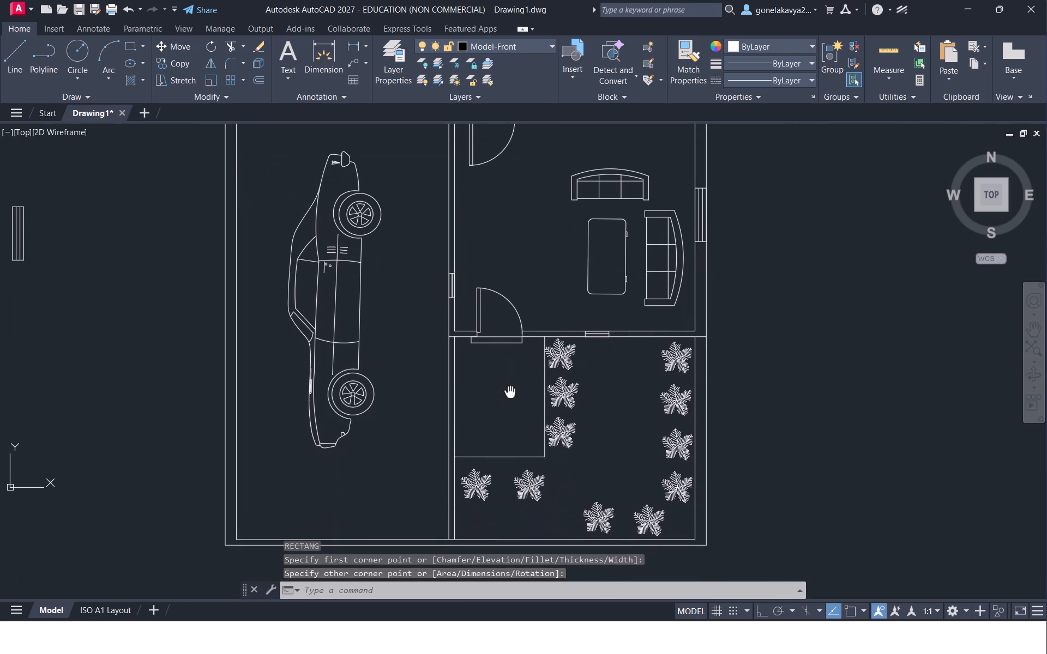
pyautogui.moveTo(510, 392); pyautogui.dragTo(510, 391, button='middle')
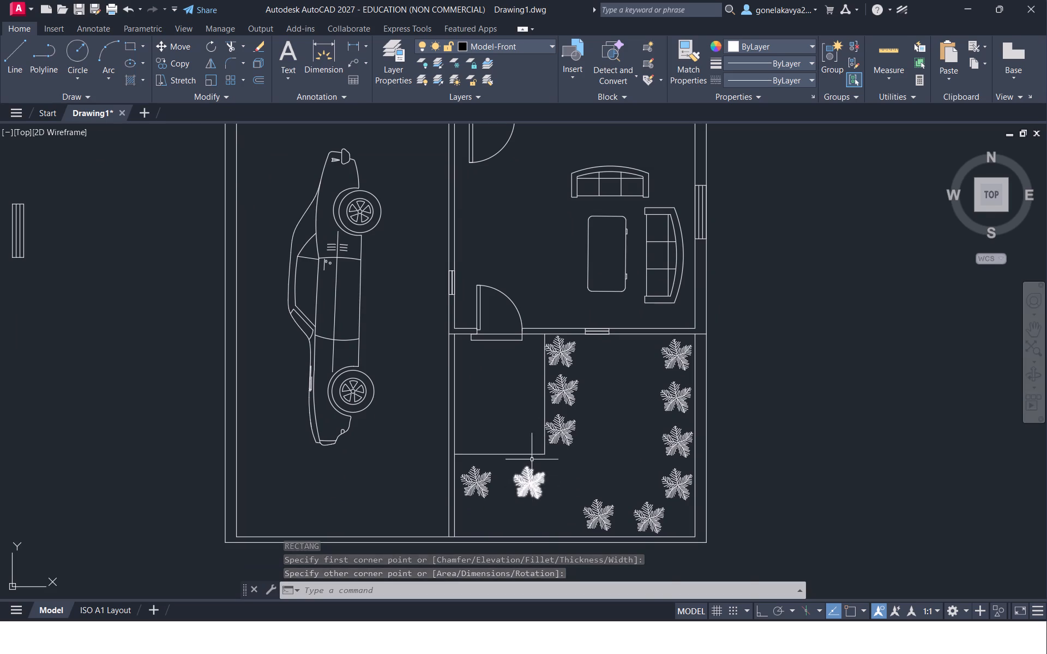
pyautogui.scroll(2, 513, 411)
pyautogui.moveTo(512, 406); pyautogui.dragTo(498, 456, button='middle')
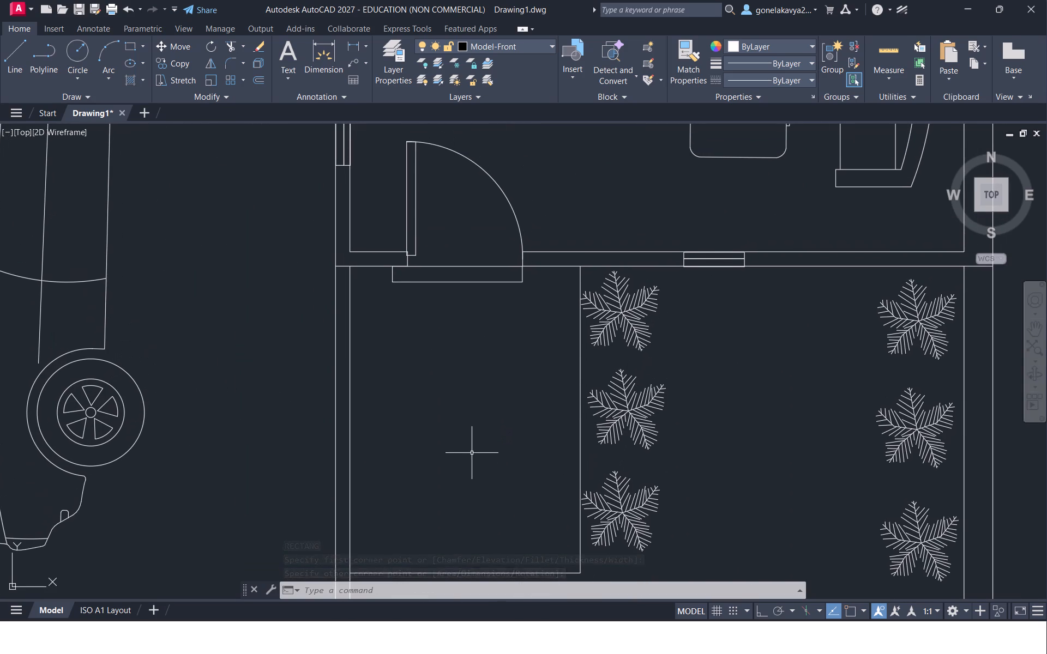
pyautogui.press('l')
pyautogui.press('Return')
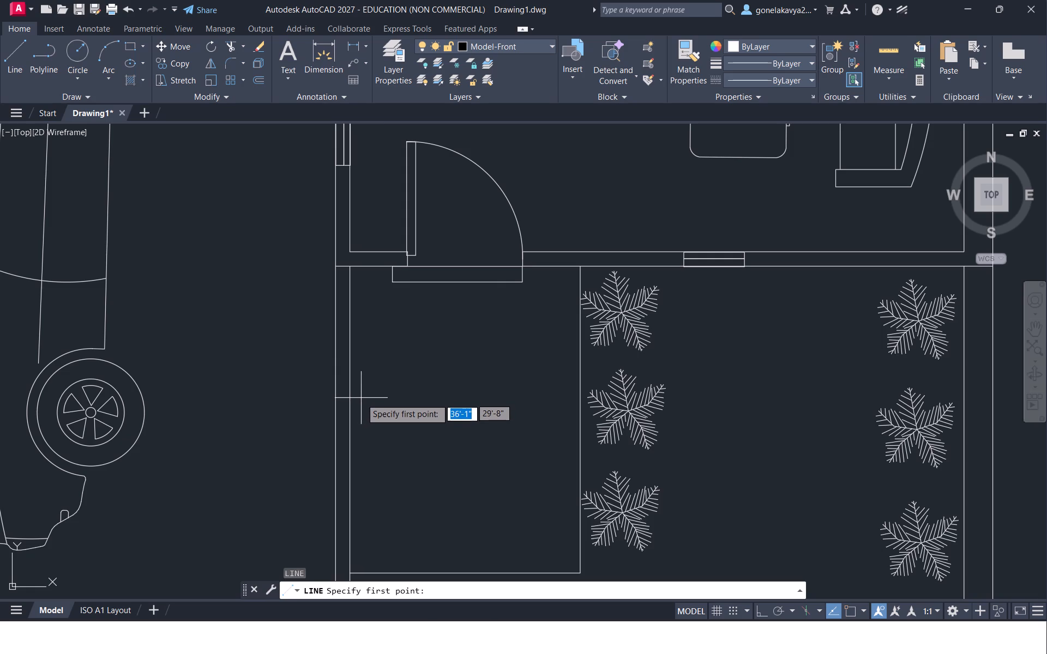
pyautogui.click(350, 403)
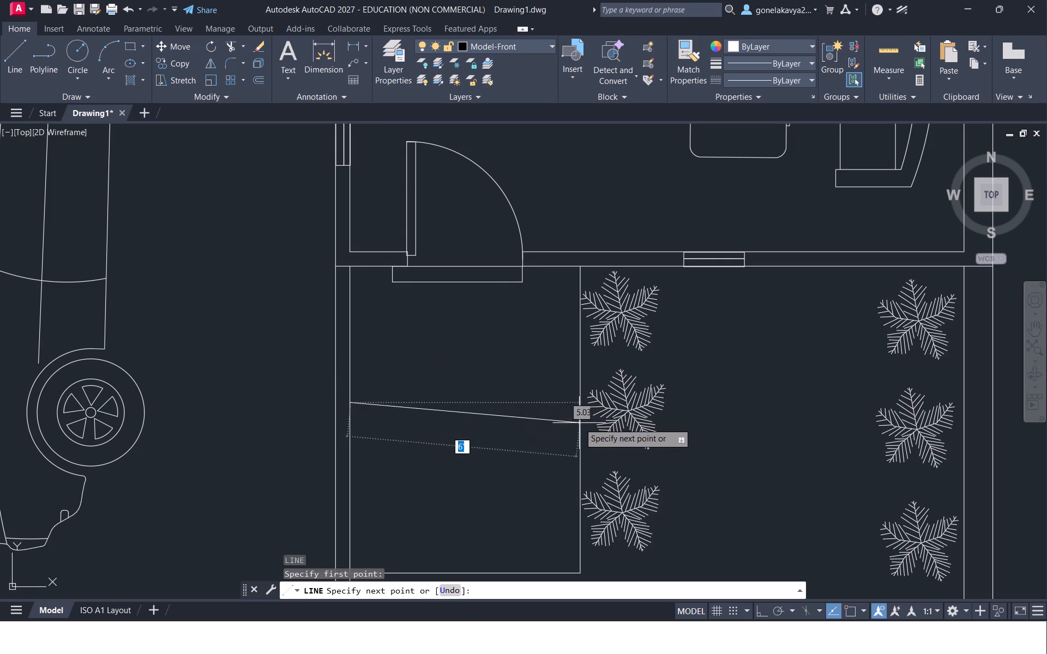
pyautogui.click(761, 611)
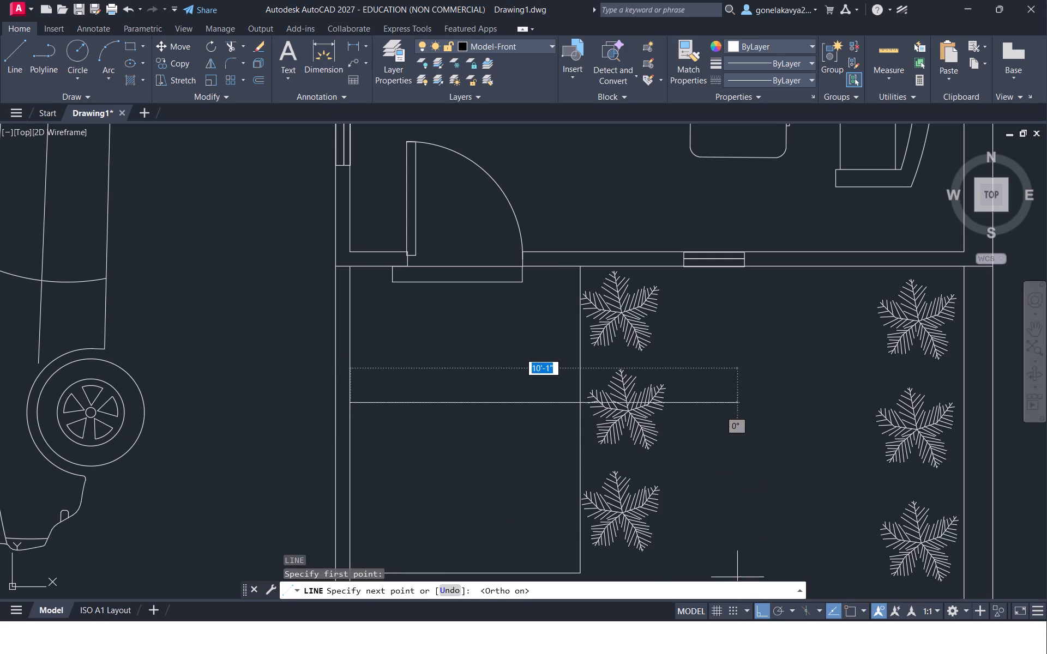
pyautogui.click(580, 441)
pyautogui.press('Escape')
# Draw a small rectangular gate post on the inner face of the car porch's south wall, near its southwest corner.
pyautogui.scroll(-2, 574, 502)
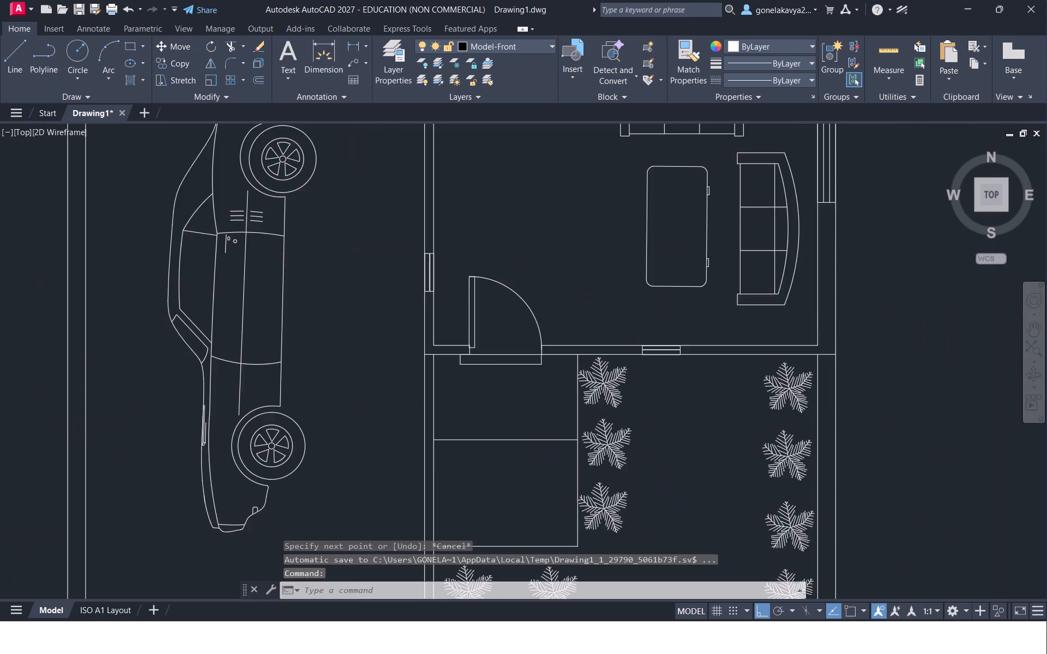
pyautogui.moveTo(545, 501); pyautogui.dragTo(552, 467, button='middle')
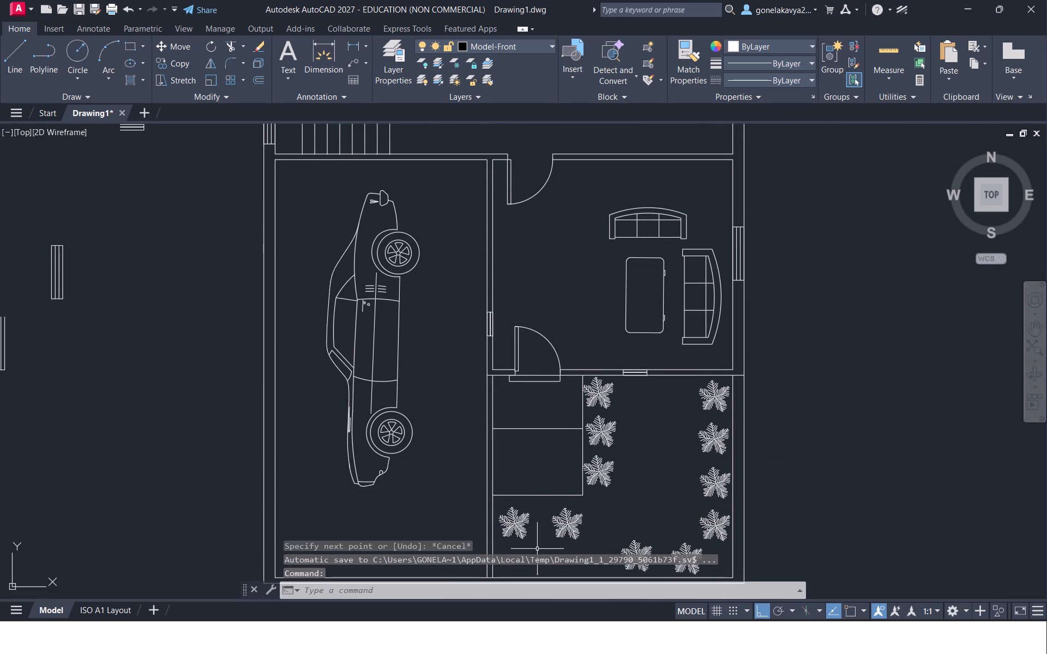
pyautogui.scroll(-1, 522, 521)
pyautogui.moveTo(623, 490); pyautogui.dragTo(601, 500, button='middle')
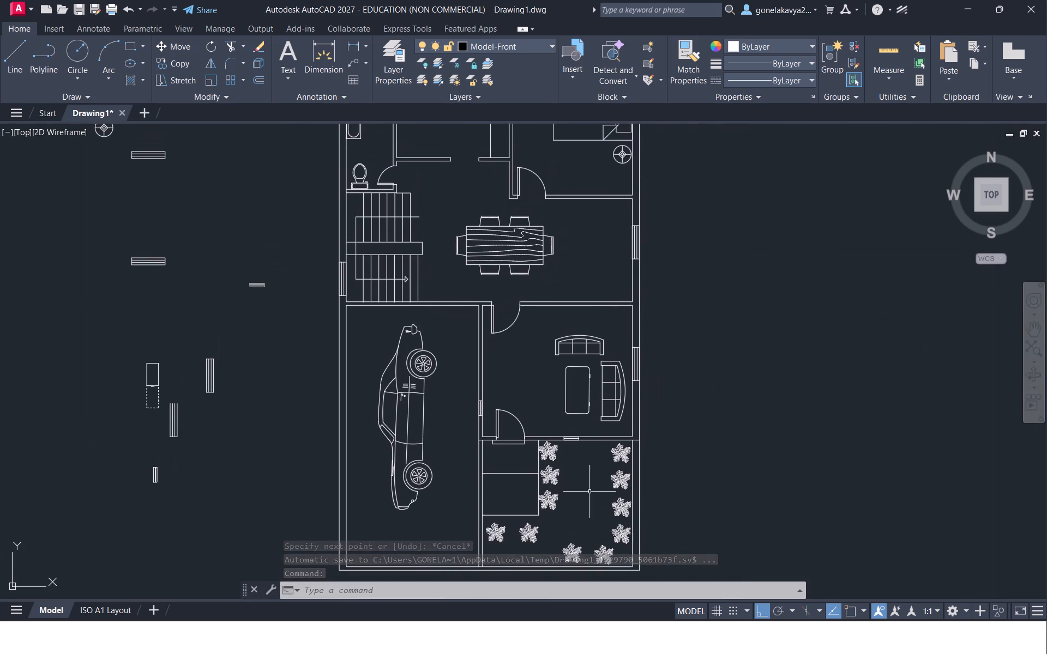
pyautogui.scroll(-1, 587, 487)
pyautogui.moveTo(550, 456); pyautogui.dragTo(561, 426, button='middle')
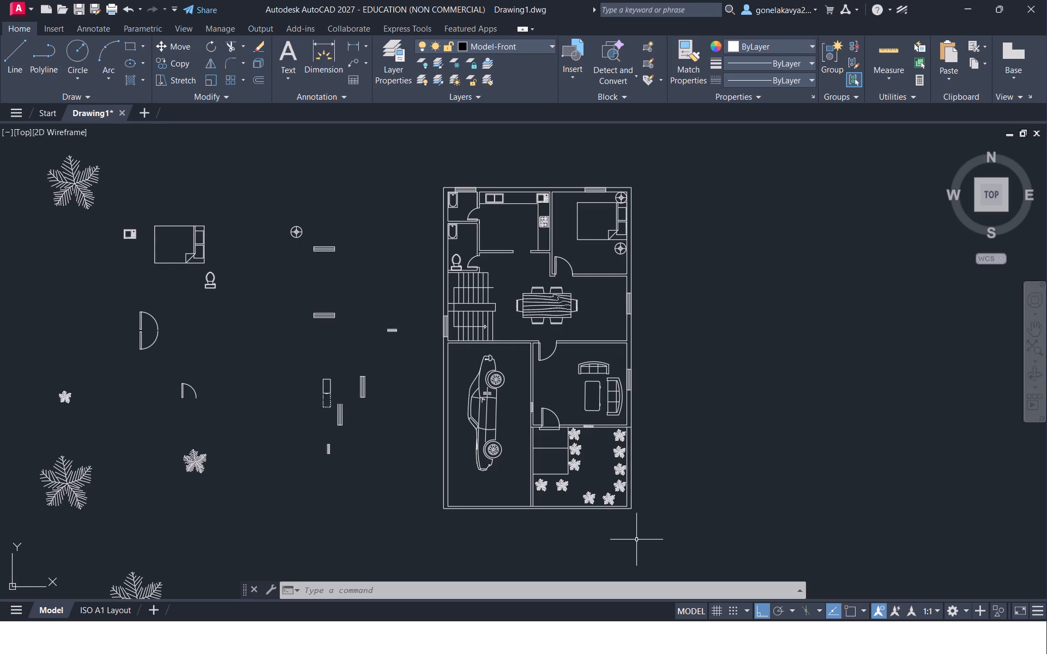
pyautogui.scroll(3, 496, 499)
pyautogui.moveTo(477, 514); pyautogui.dragTo(564, 393, button='middle')
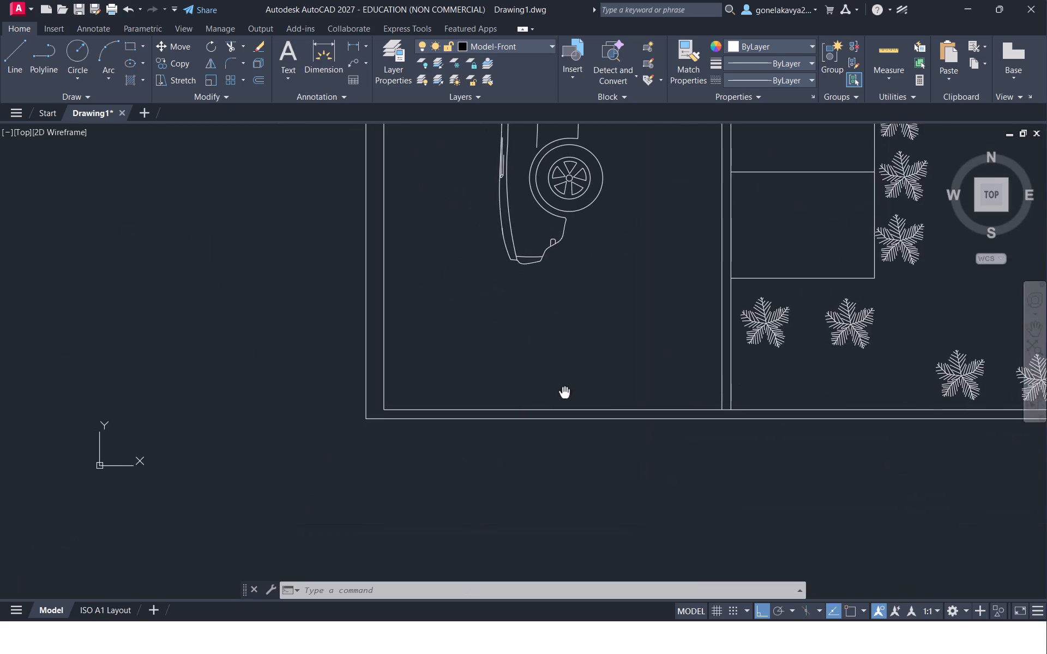
pyautogui.moveTo(564, 393); pyautogui.dragTo(557, 400, button='middle')
pyautogui.scroll(2, 434, 393)
pyautogui.press('r')
pyautogui.write('EC')
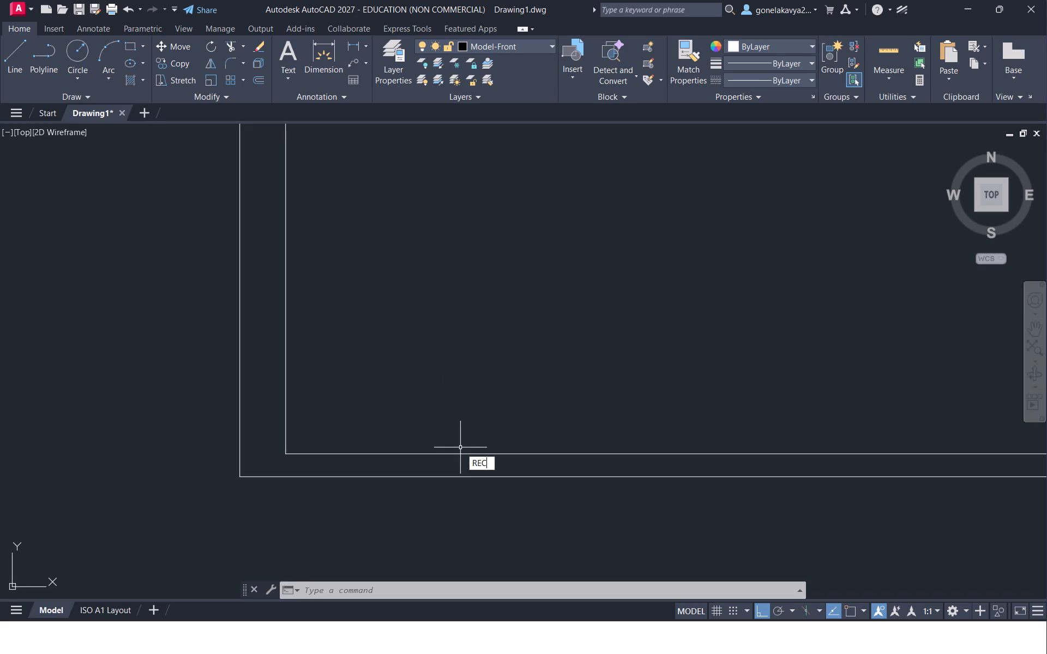
pyautogui.press('space')
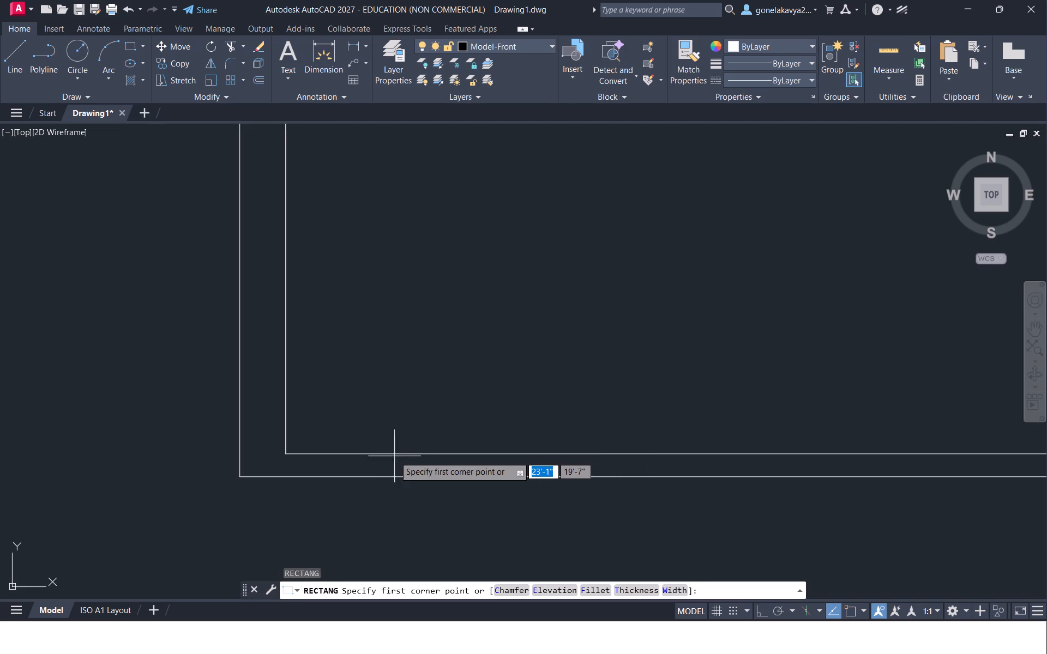
pyautogui.moveTo(382, 455); pyautogui.dragTo(381, 449)
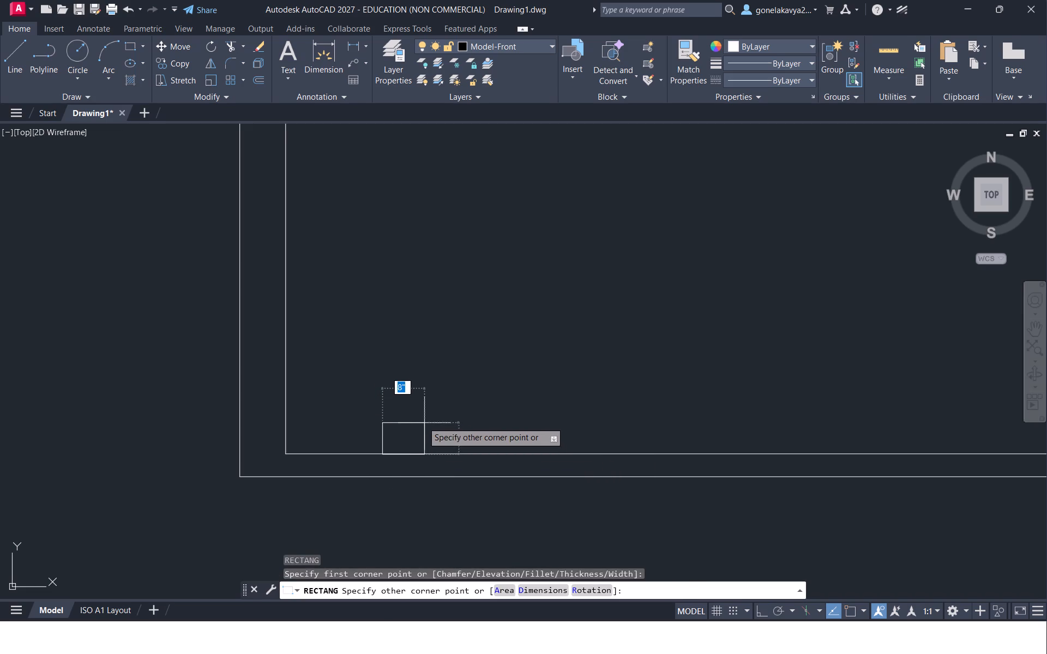
pyautogui.click(411, 419)
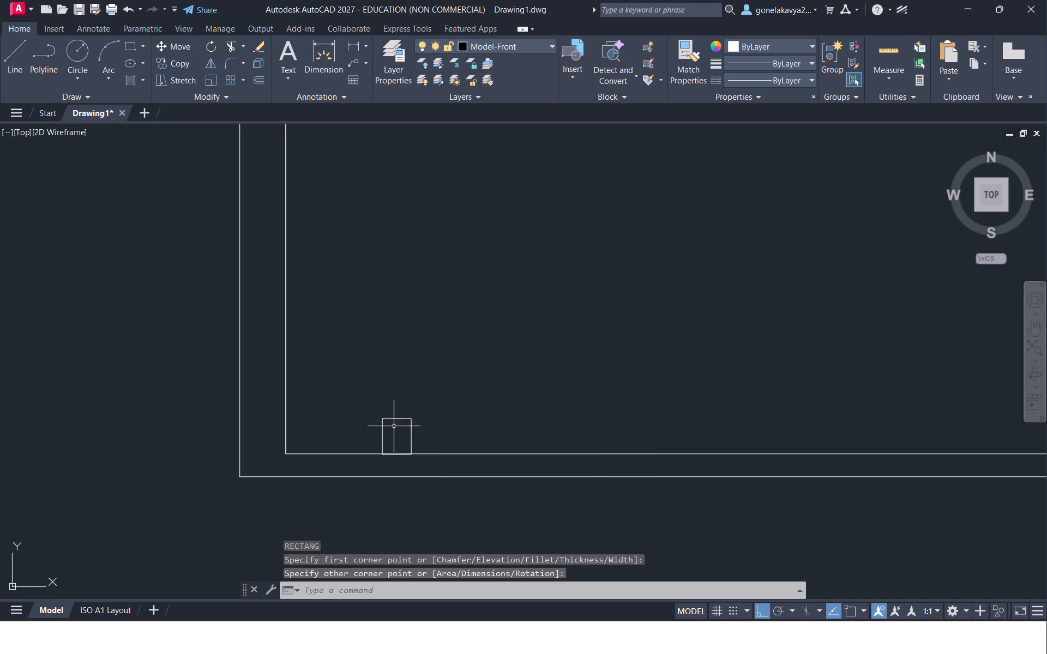
# Draw a narrow upright rectangle about 1" wide north from the gate post's northwest corner as the gate leaf.
pyautogui.press('space')
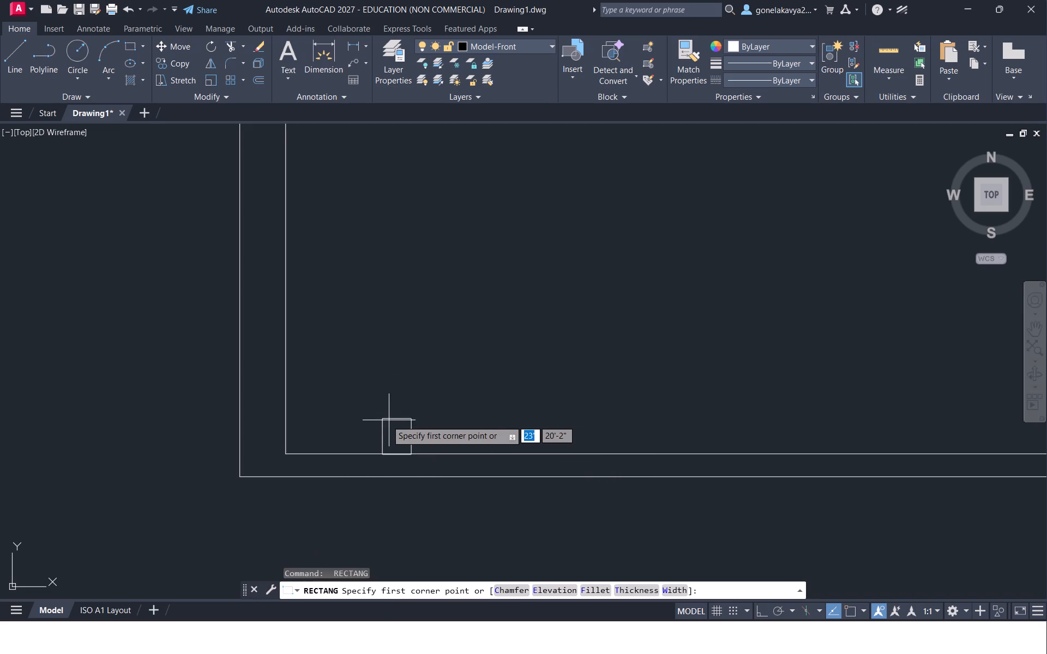
pyautogui.click(382, 419)
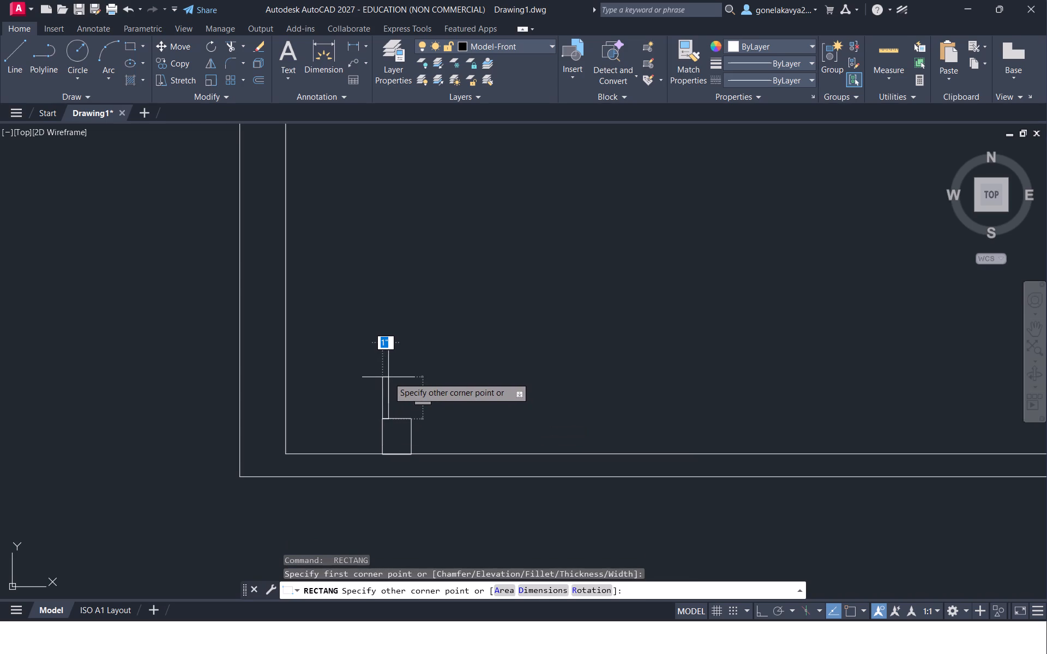
pyautogui.click(388, 377)
# Copy the gate post and its narrow leaf about 11'-3" east along the car porch's south wall.
pyautogui.scroll(-1, 606, 402)
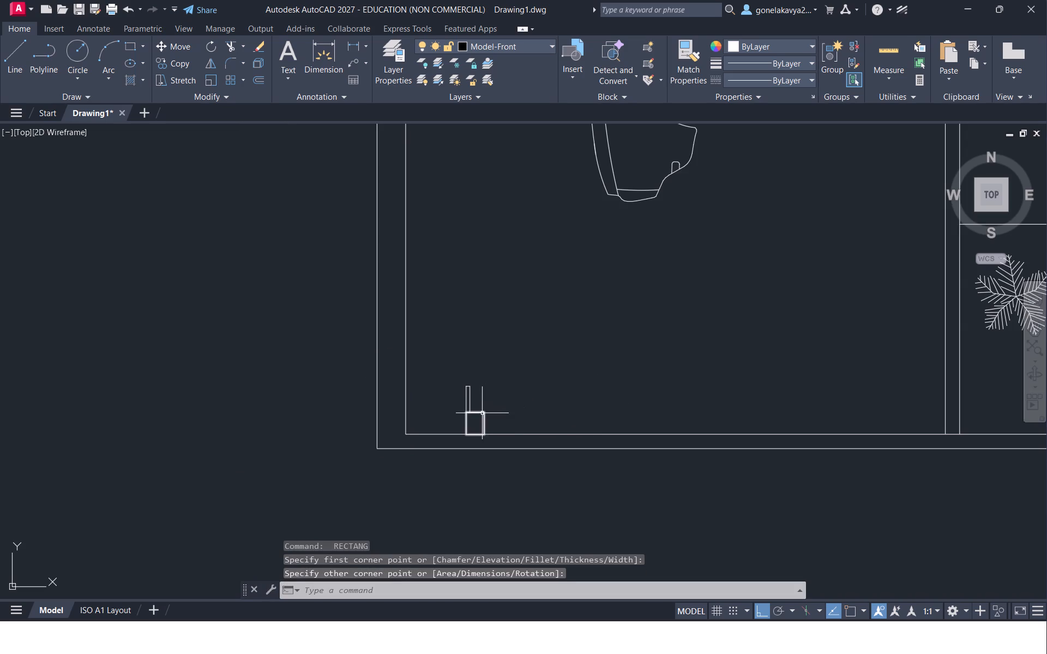
pyautogui.click(482, 413)
pyautogui.moveTo(474, 400); pyautogui.dragTo(489, 395)
pyautogui.click(463, 395)
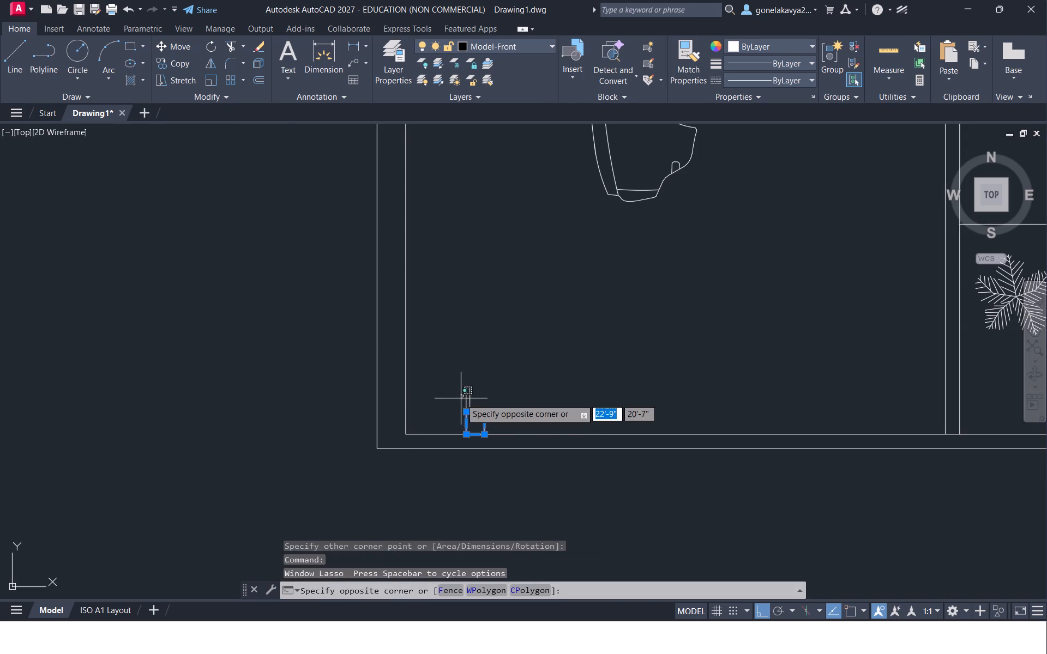
pyautogui.click(479, 398)
pyautogui.scroll(3, 457, 398)
pyautogui.moveTo(536, 416); pyautogui.dragTo(476, 413)
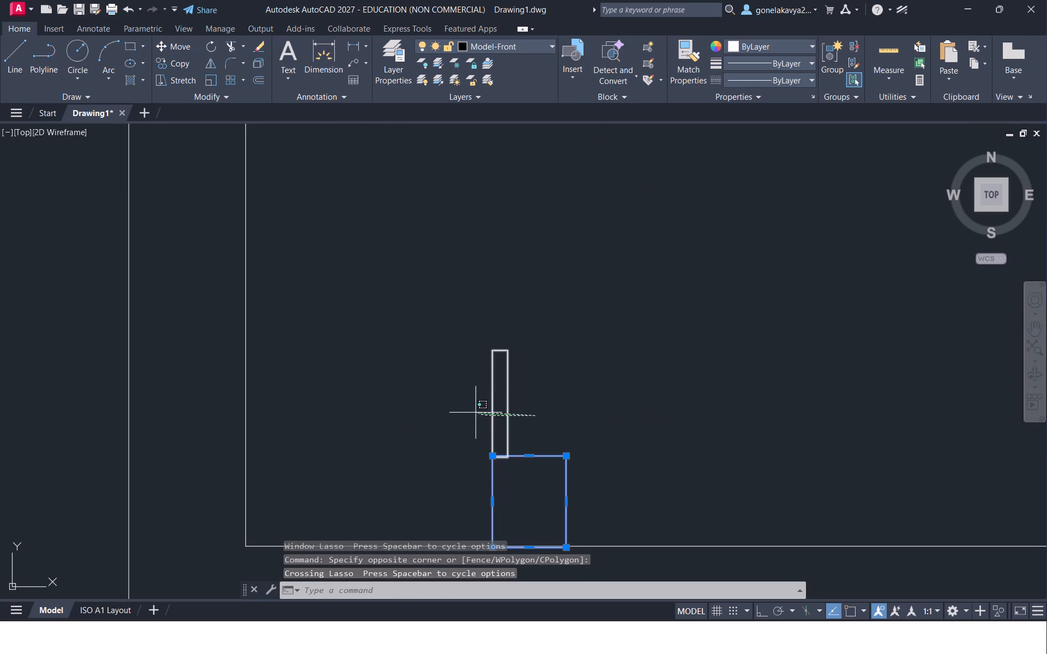
pyautogui.moveTo(476, 413); pyautogui.dragTo(471, 410)
pyautogui.rightClick(649, 437)
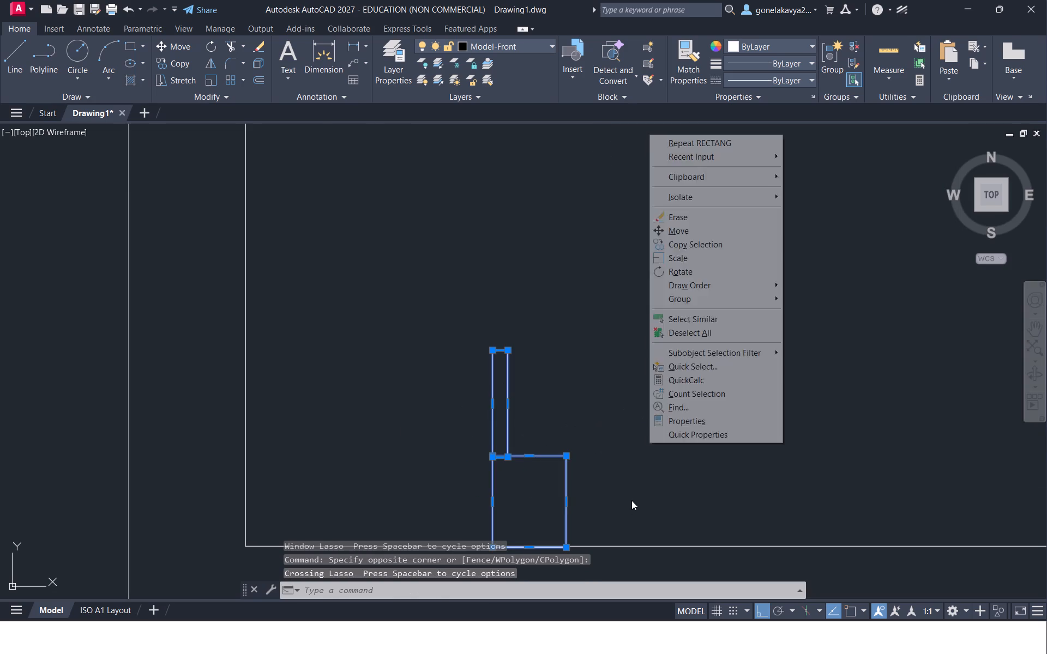
pyautogui.click(735, 246)
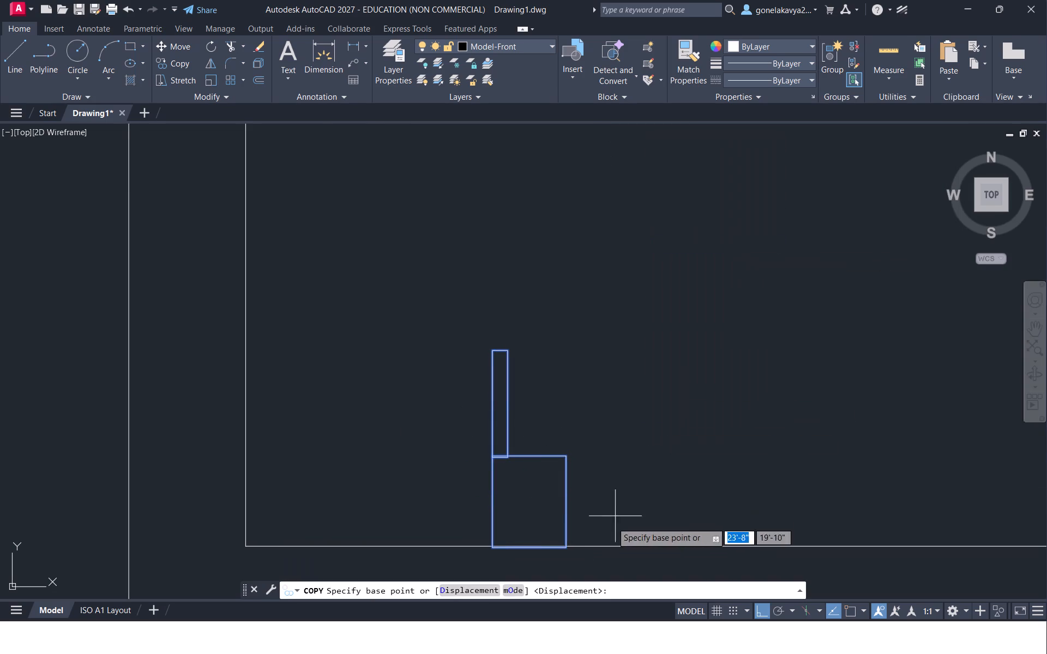
pyautogui.click(567, 544)
pyautogui.scroll(-3, 880, 479)
pyautogui.moveTo(900, 471); pyautogui.dragTo(575, 469, button='middle')
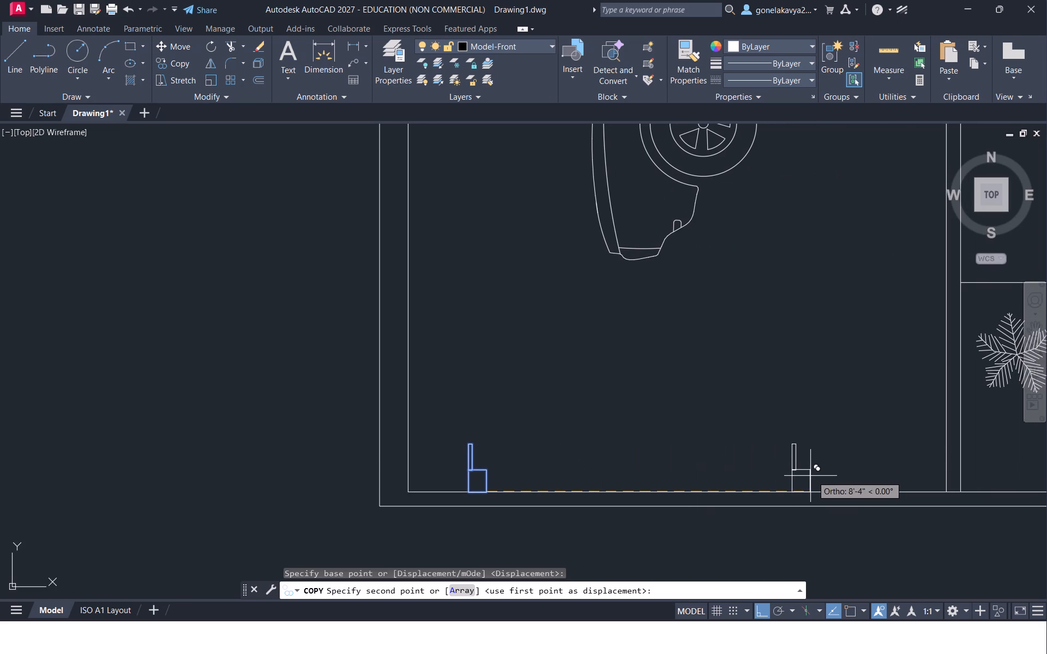
pyautogui.click(916, 467)
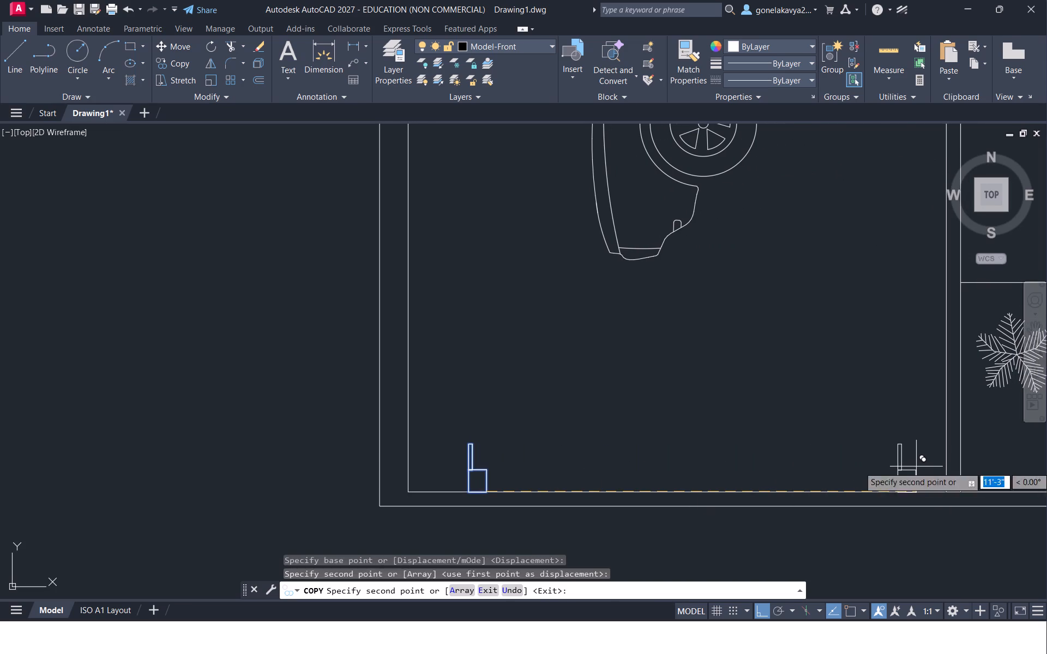
pyautogui.scroll(2, 858, 467)
pyautogui.press('Escape')
# Move the copied gate leaf about 5" east to the northeast corner of the east gate post, with Ortho off.
pyautogui.moveTo(900, 451); pyautogui.dragTo(486, 406, button='middle')
pyautogui.scroll(2, 538, 409)
pyautogui.moveTo(606, 422); pyautogui.dragTo(558, 426)
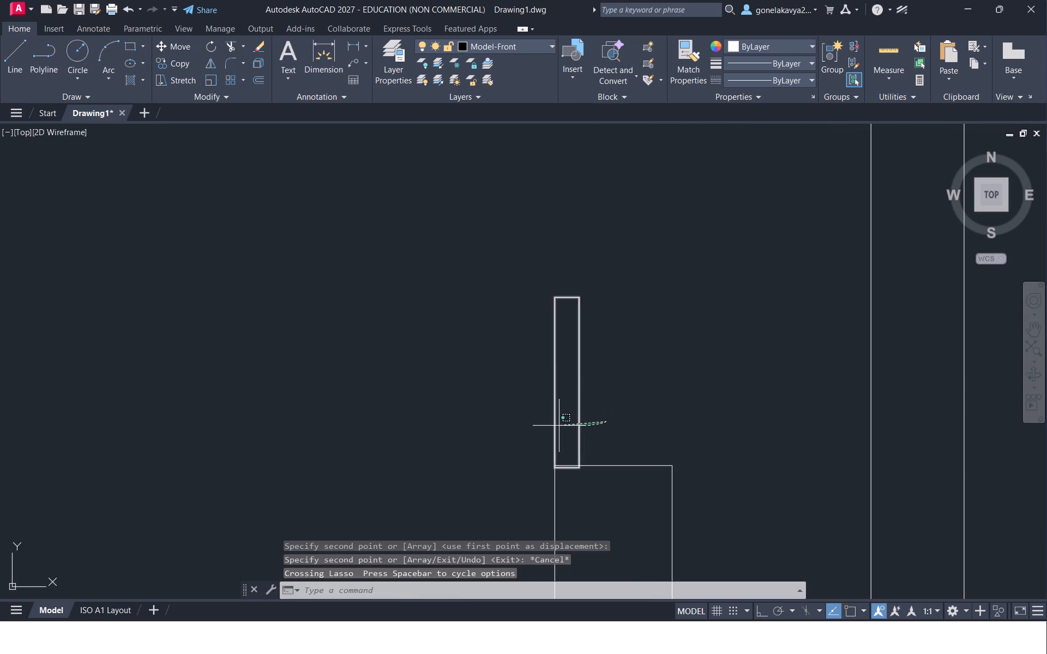
pyautogui.moveTo(558, 426); pyautogui.dragTo(552, 426)
pyautogui.rightClick(683, 440)
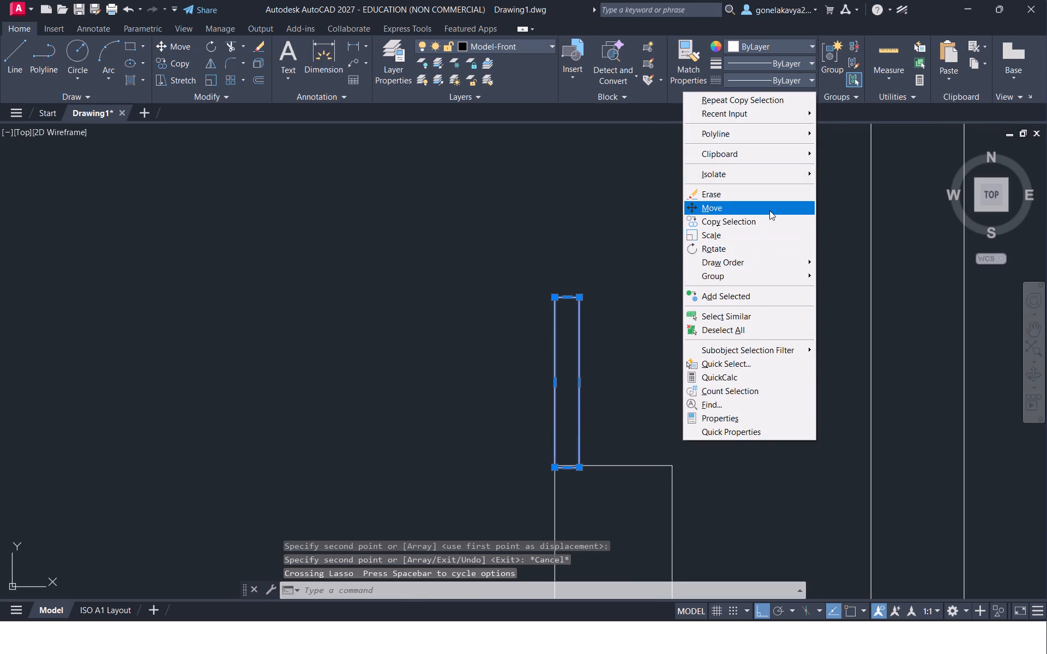
pyautogui.click(769, 210)
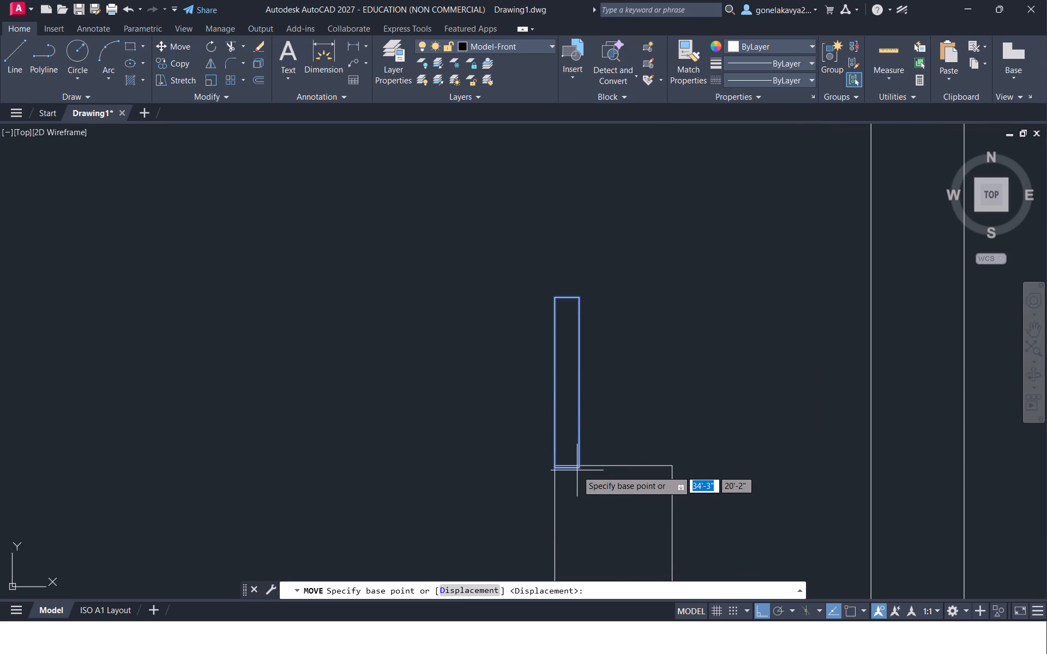
pyautogui.click(580, 467)
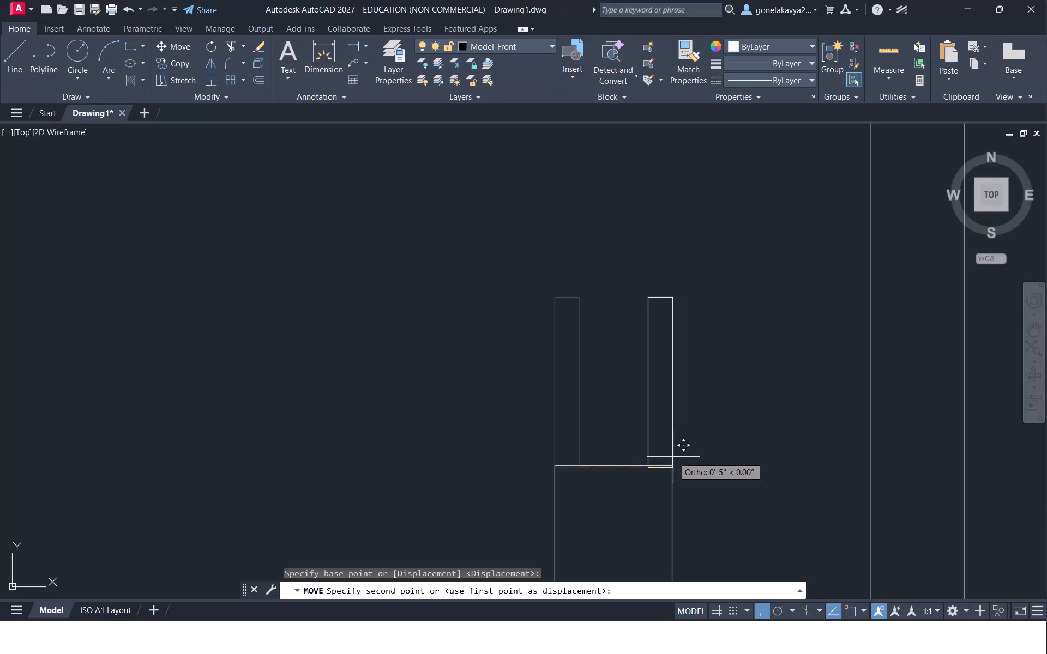
pyautogui.click(758, 607)
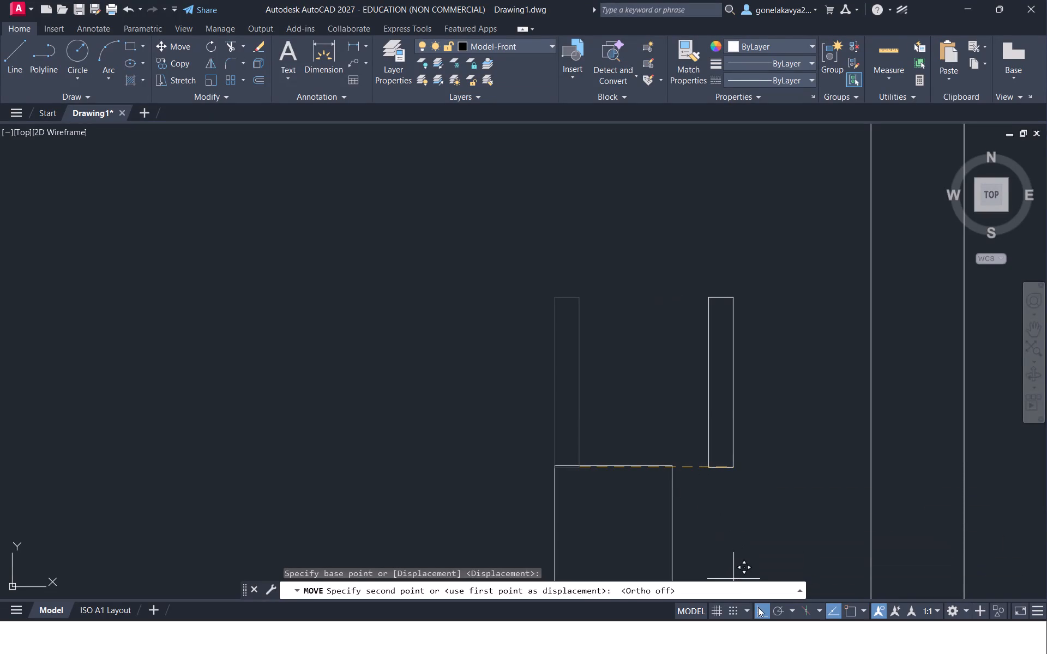
pyautogui.click(673, 466)
# Move the east gate post slightly north so its base sits flush on the inner line of the south wall.
pyautogui.scroll(-2, 650, 507)
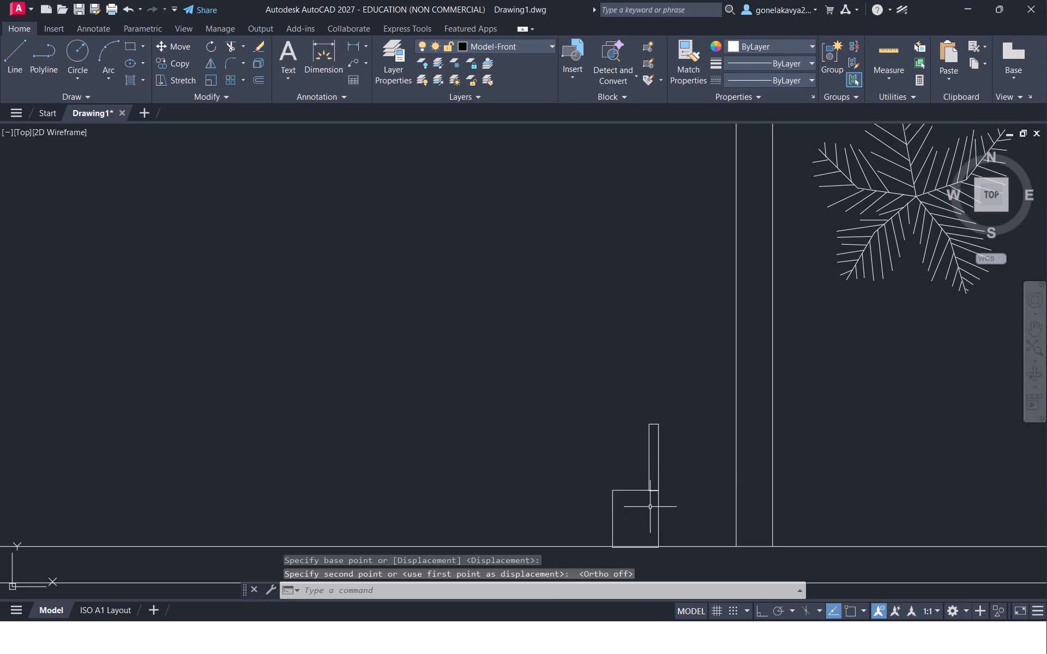
pyautogui.moveTo(650, 493); pyautogui.dragTo(650, 437, button='middle')
pyautogui.scroll(3, 607, 502)
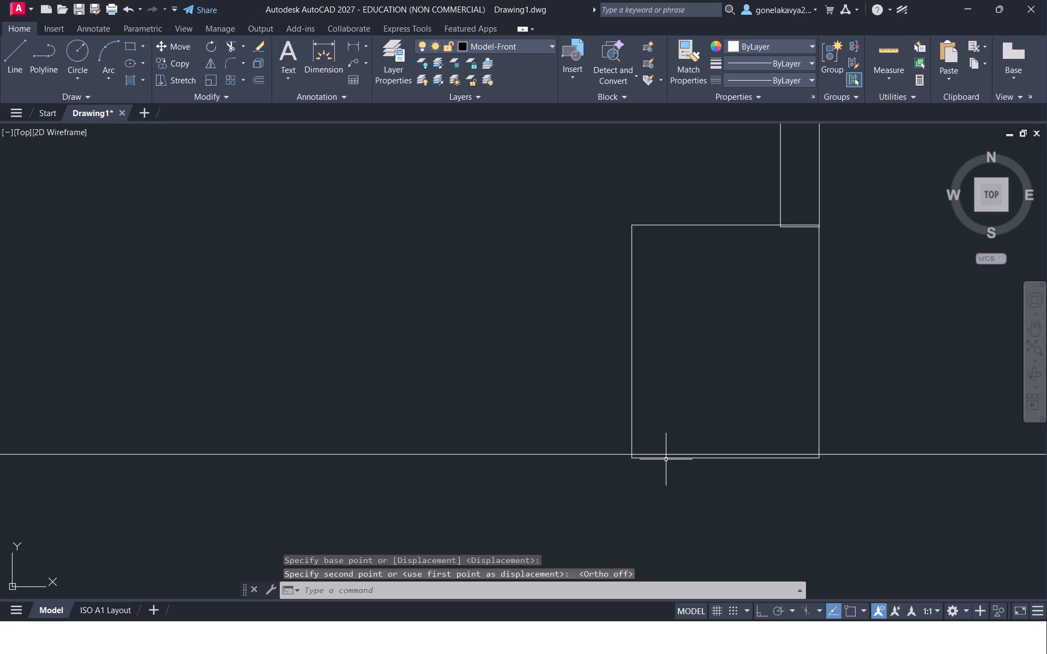
pyautogui.click(666, 459)
pyautogui.rightClick(730, 467)
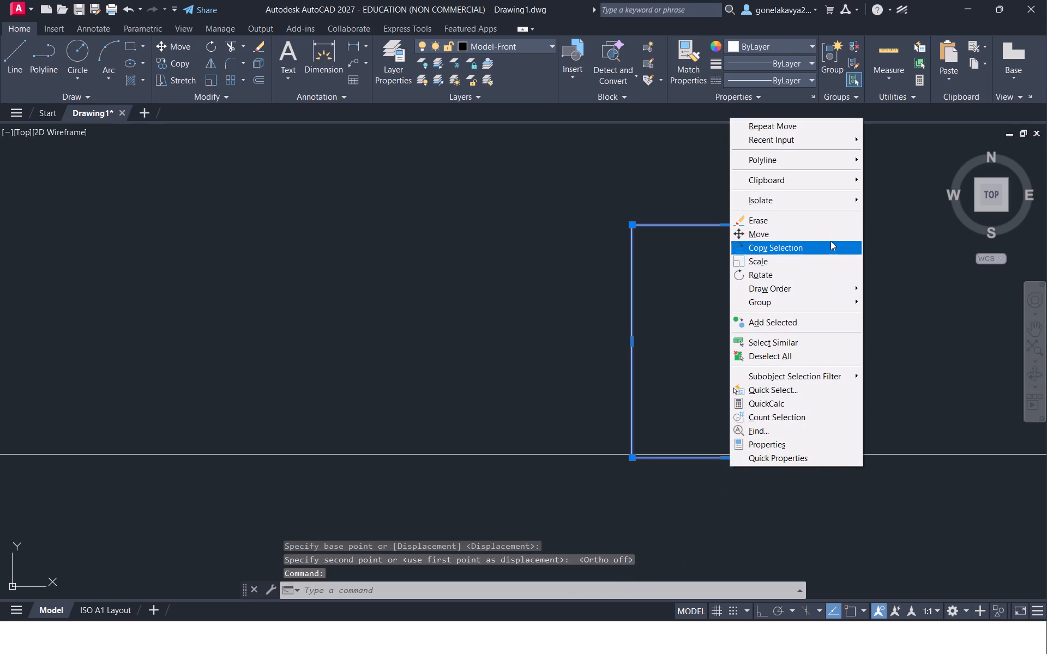
pyautogui.click(838, 244)
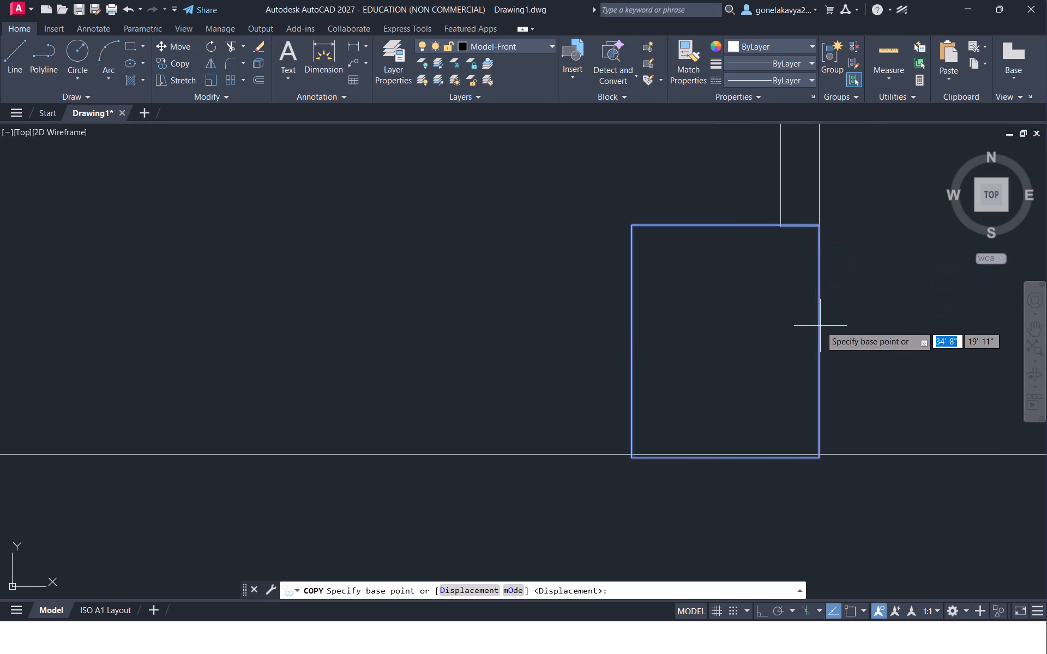
pyautogui.press('Escape')
pyautogui.click(820, 328)
pyautogui.rightClick(829, 339)
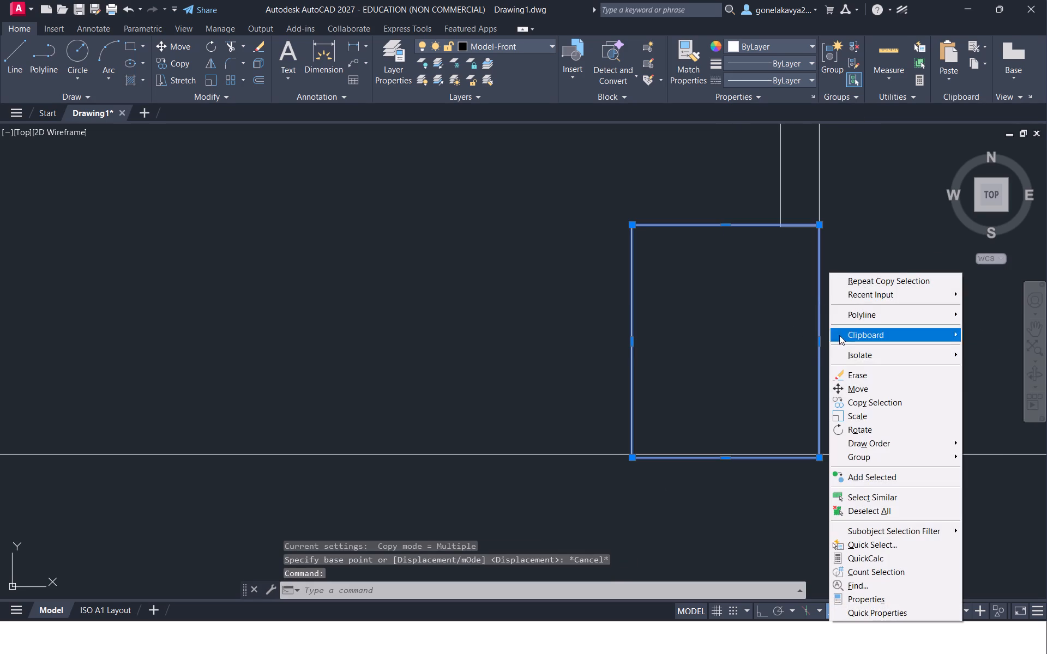
pyautogui.click(864, 385)
pyautogui.click(815, 447)
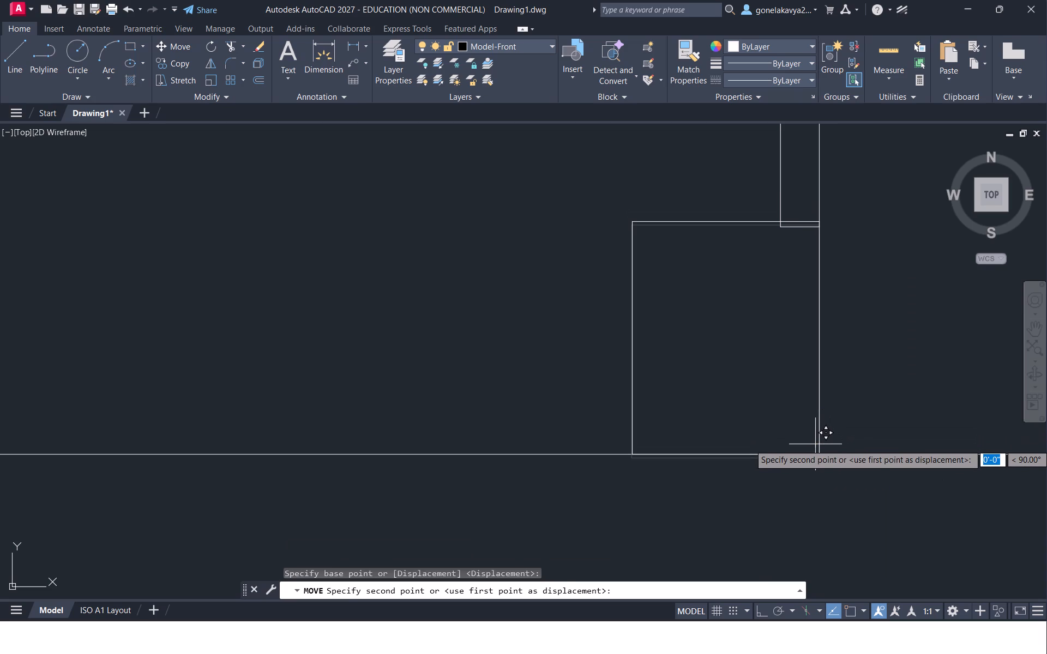
pyautogui.click(815, 444)
# Move the east gate leaf slightly north so its bottom right corner meets the gate post's northeast corner.
pyautogui.moveTo(763, 336); pyautogui.dragTo(703, 474, button='middle')
pyautogui.scroll(2, 715, 395)
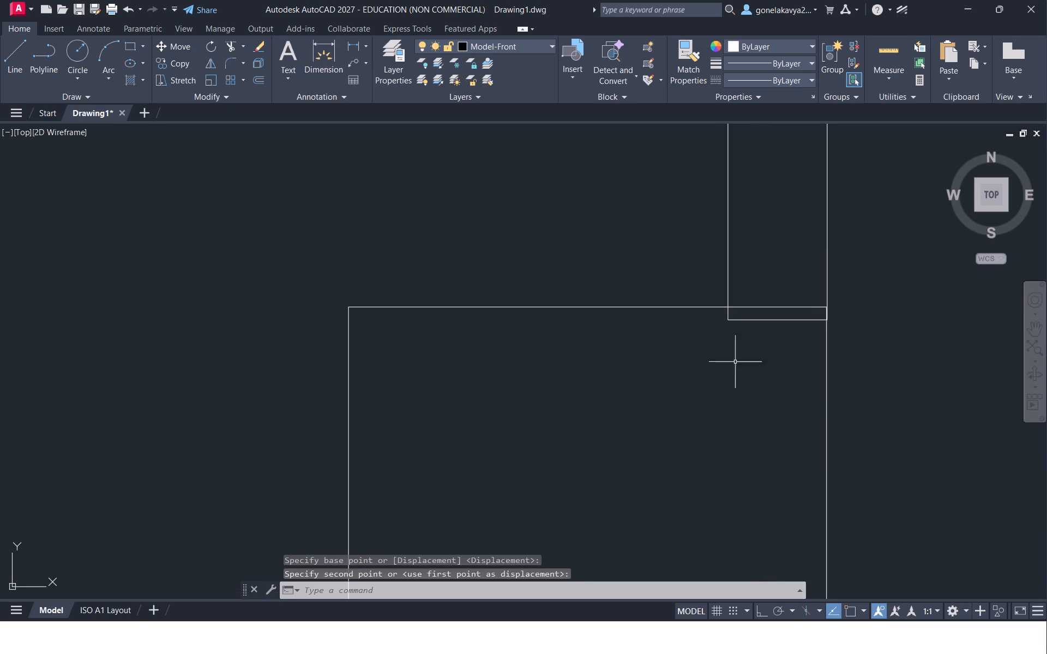
pyautogui.click(762, 318)
pyautogui.rightClick(765, 318)
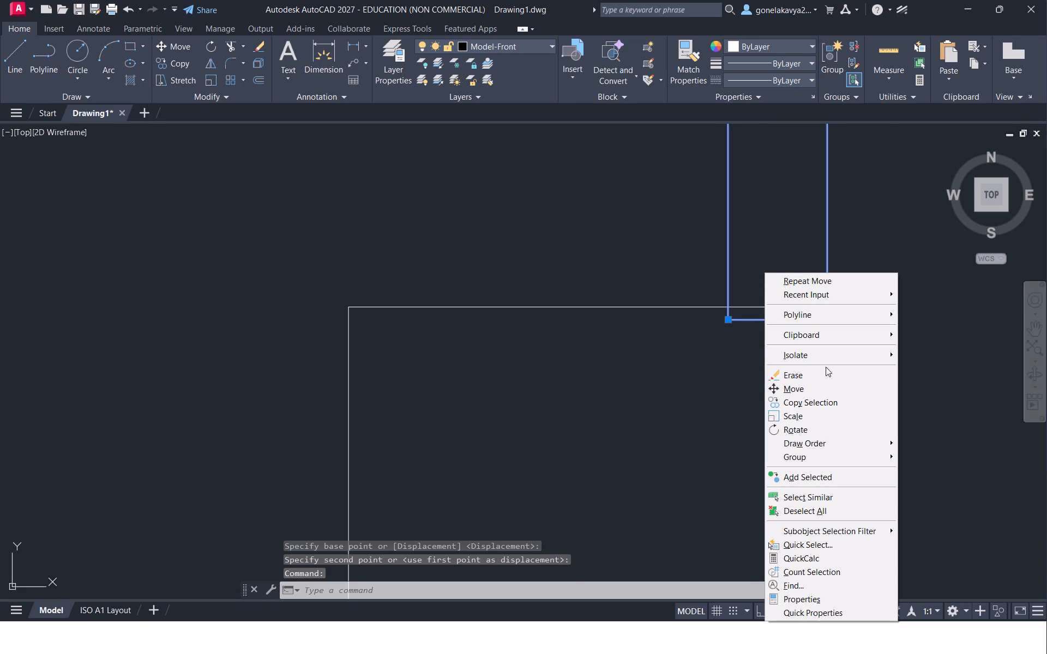
pyautogui.click(828, 390)
pyautogui.click(827, 320)
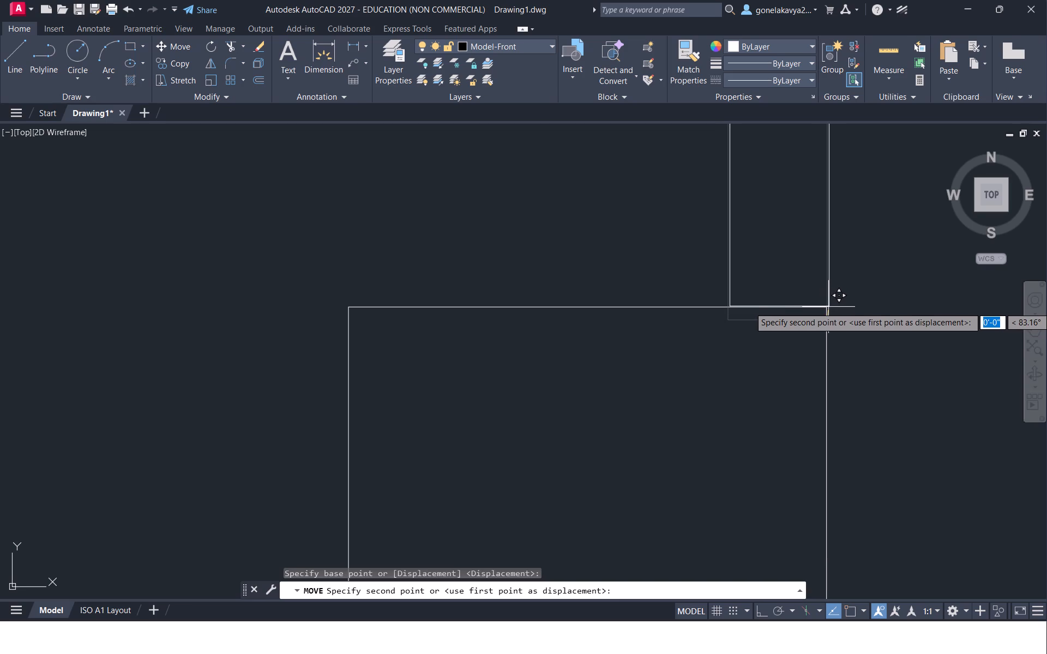
pyautogui.click(827, 307)
# Move the west gate post about 1'-2" west, with its base flush on the south wall's inner line near the corner.
pyautogui.scroll(-4, 814, 369)
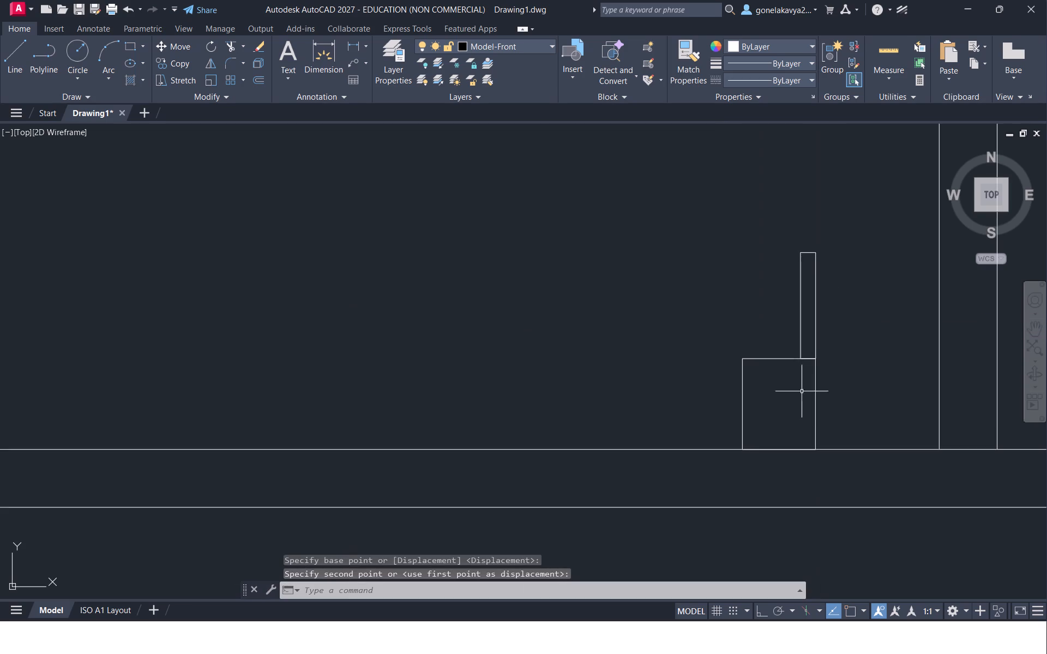
pyautogui.scroll(-2, 744, 412)
pyautogui.moveTo(631, 392); pyautogui.dragTo(859, 369, button='middle')
pyautogui.scroll(2, 580, 362)
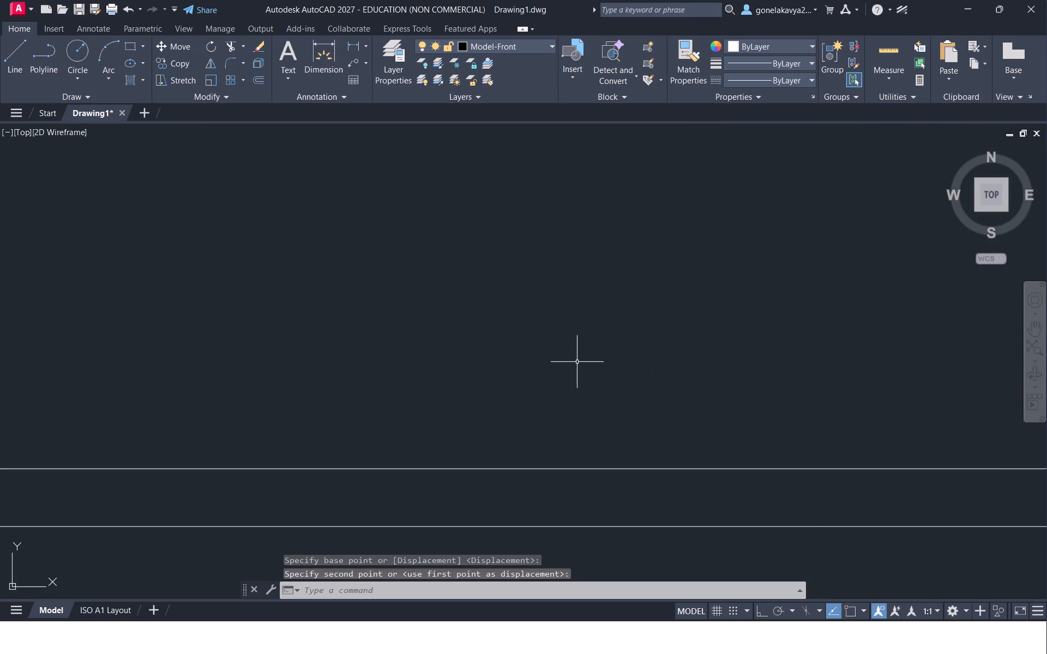
pyautogui.scroll(1, 577, 362)
pyautogui.moveTo(407, 364); pyautogui.dragTo(995, 242, button='middle')
pyautogui.moveTo(70, 413); pyautogui.dragTo(374, 385, button='middle')
pyautogui.scroll(2, 336, 352)
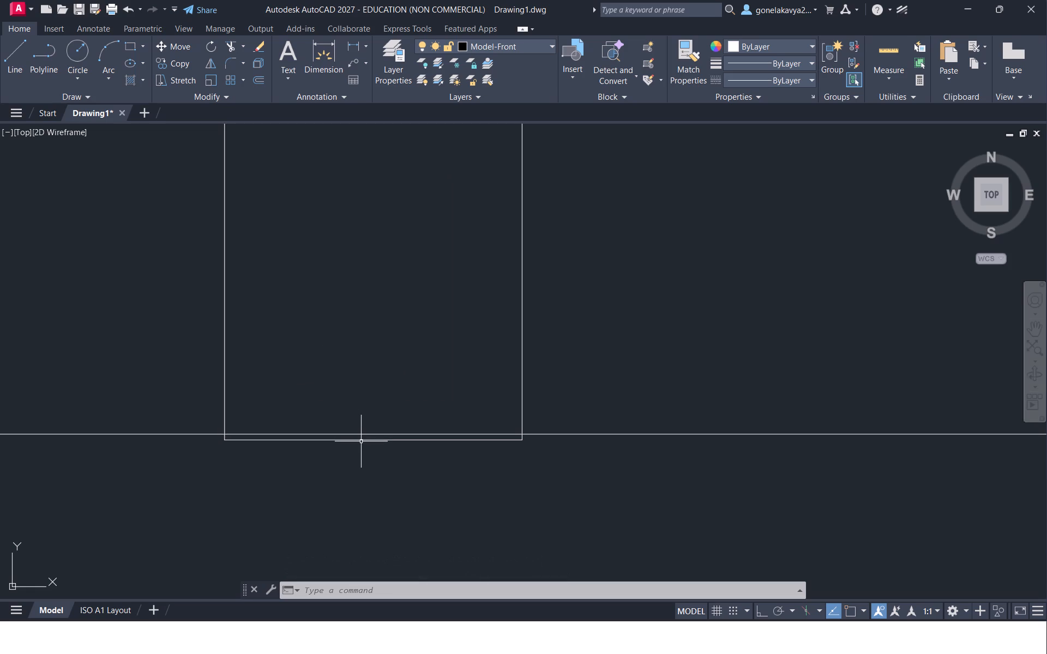
pyautogui.click(363, 441)
pyautogui.rightClick(363, 441)
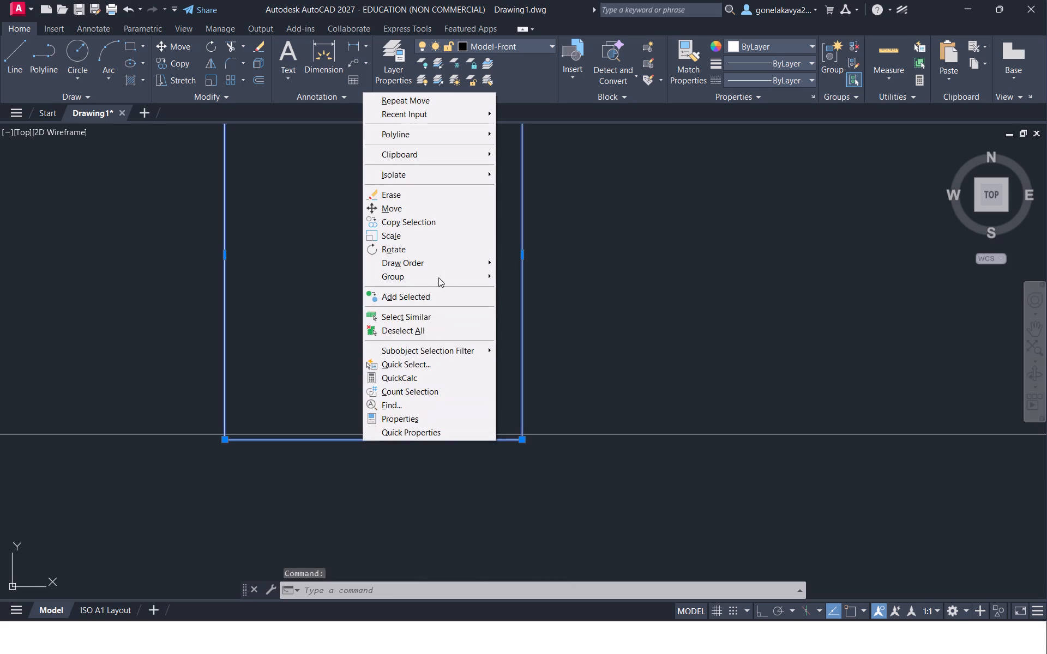
pyautogui.click(450, 208)
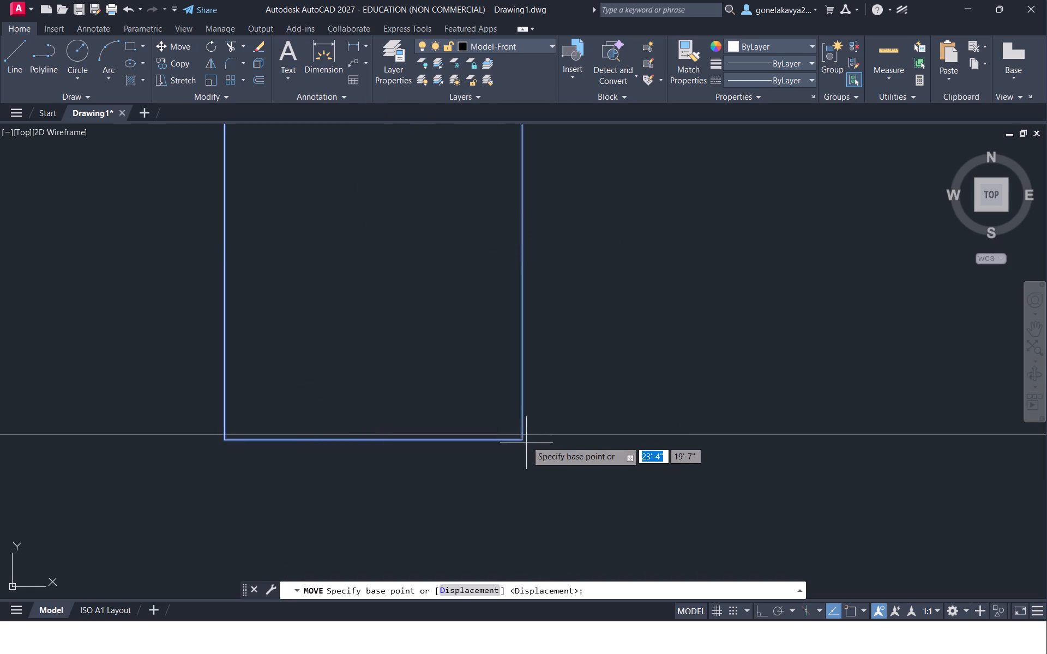
pyautogui.click(526, 438)
pyautogui.scroll(-2, 285, 427)
pyautogui.moveTo(280, 422); pyautogui.dragTo(497, 423, button='middle')
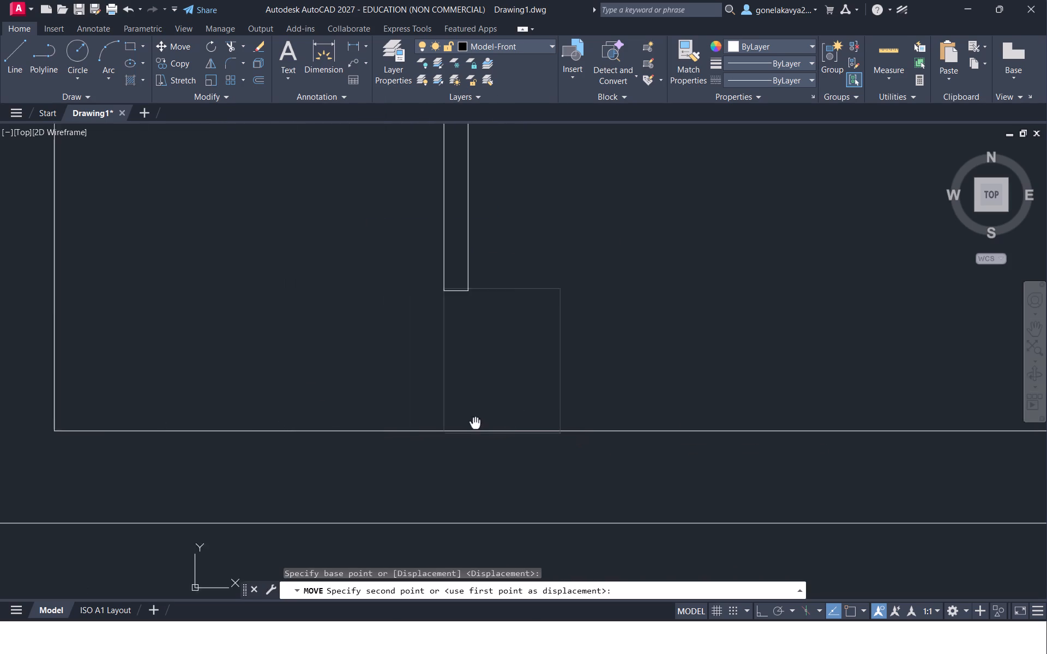
pyautogui.moveTo(497, 423); pyautogui.dragTo(616, 420, button='middle')
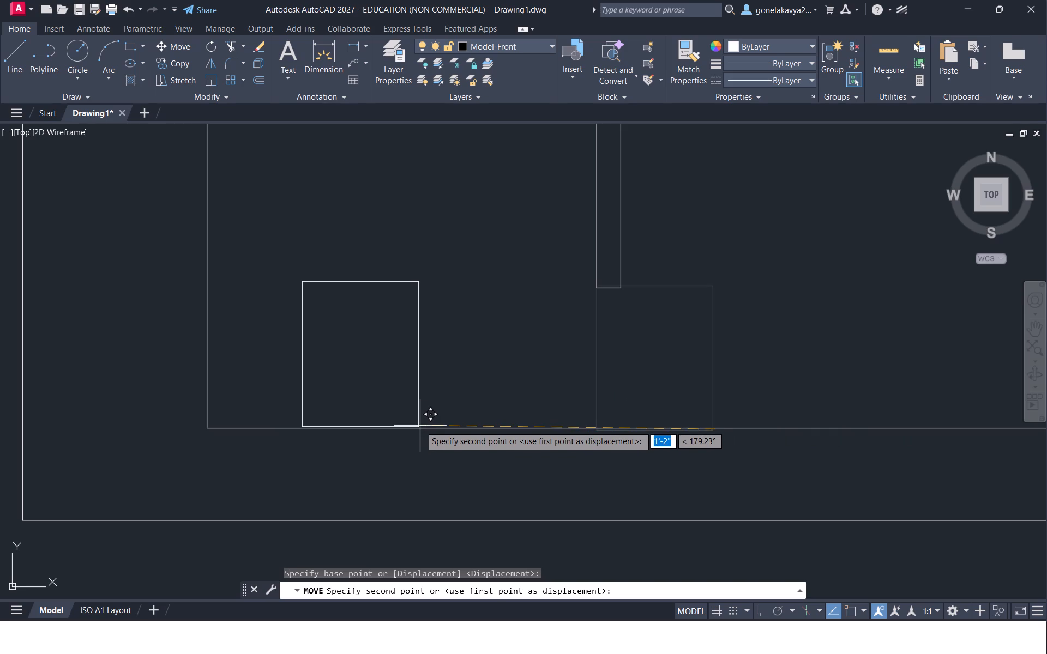
pyautogui.click(420, 427)
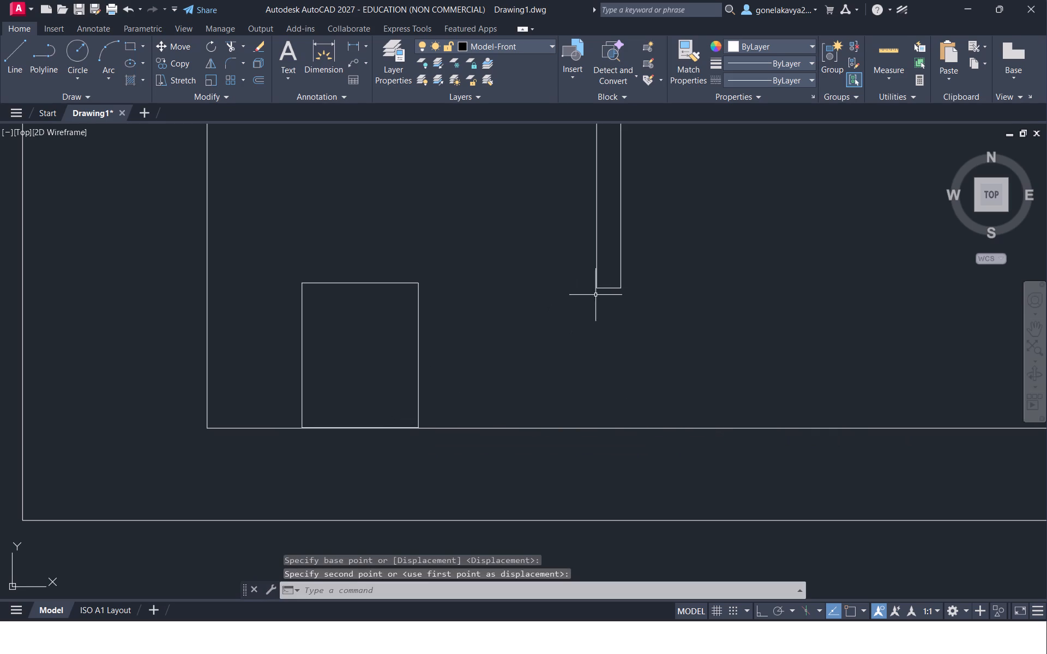
# Move the west gate leaf about 1'-2" west onto the relocated gate post's northwest corner.
pyautogui.click(606, 287)
pyautogui.rightClick(606, 287)
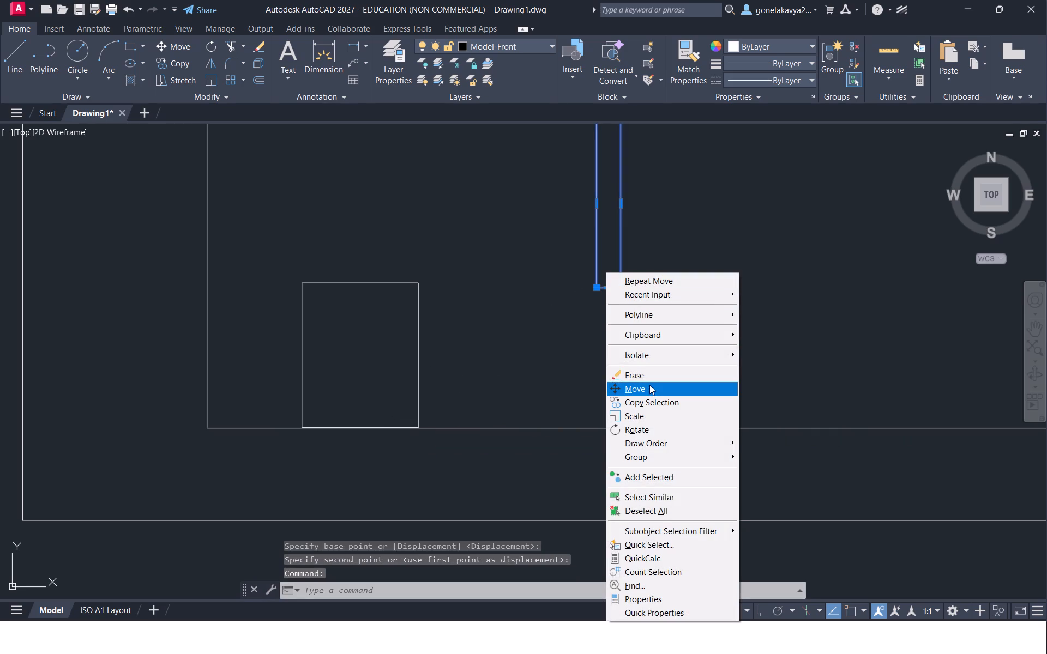
pyautogui.click(649, 385)
pyautogui.click(627, 294)
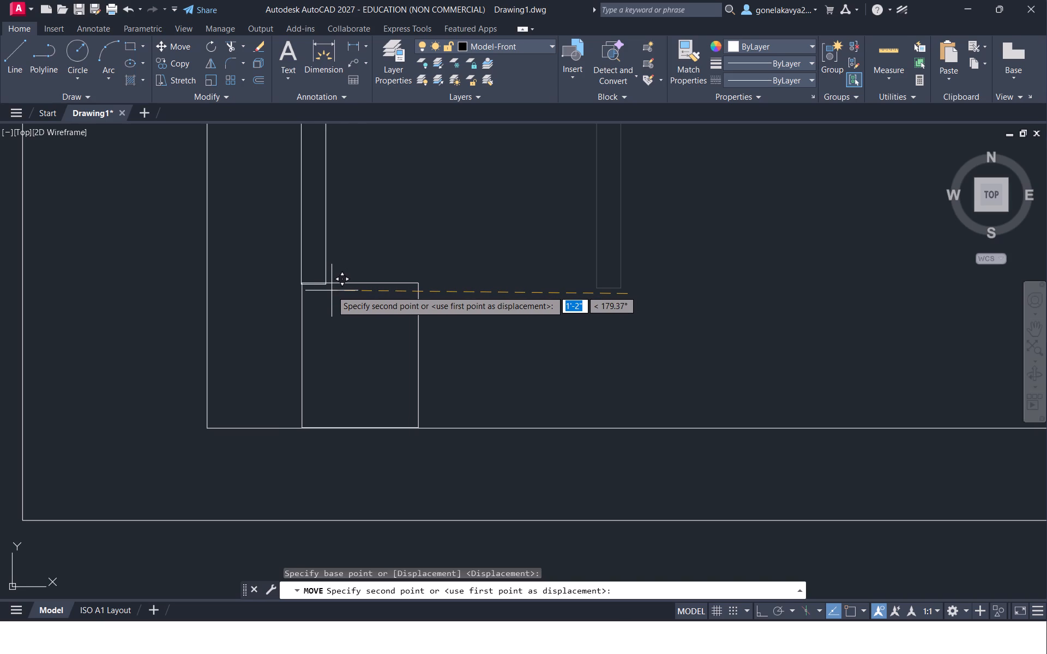
pyautogui.scroll(3, 310, 293)
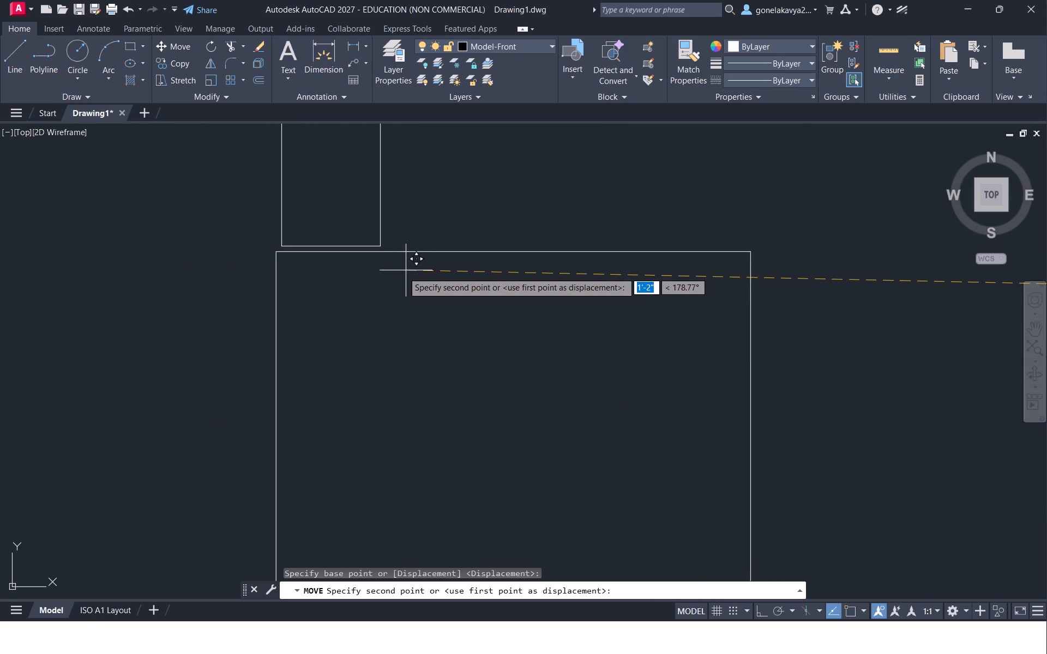
pyautogui.click(400, 276)
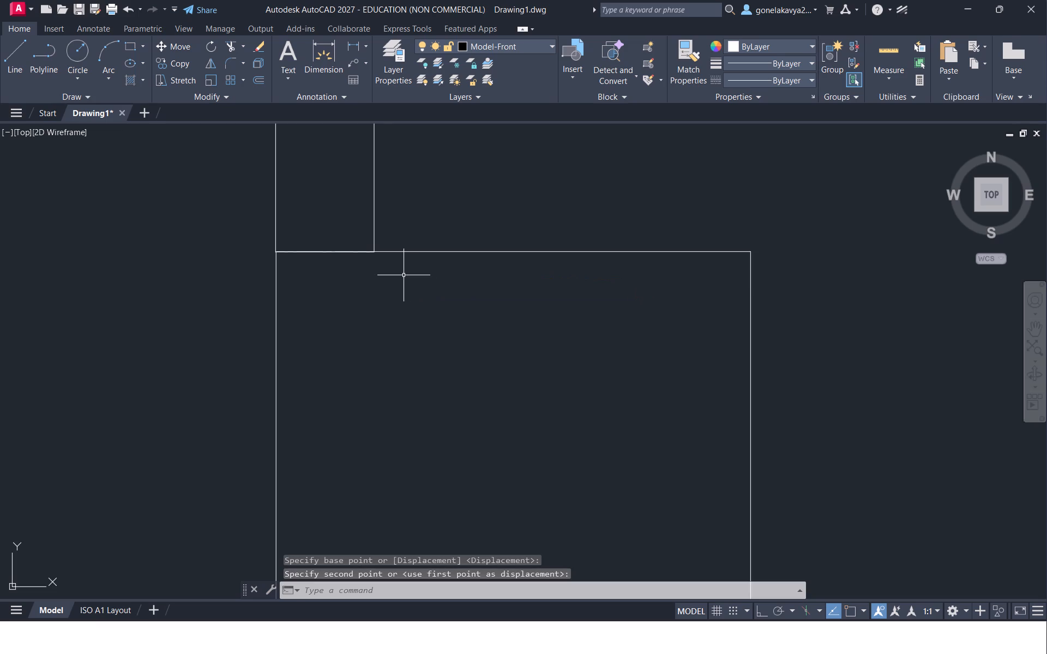
# Add a multiline text label south of the car in the parking area reading CARV PARKING, with 12' 0" X 18'0" on the second line.
pyautogui.scroll(-4, 416, 290)
pyautogui.scroll(-3, 645, 354)
pyautogui.moveTo(808, 328); pyautogui.dragTo(712, 354, button='middle')
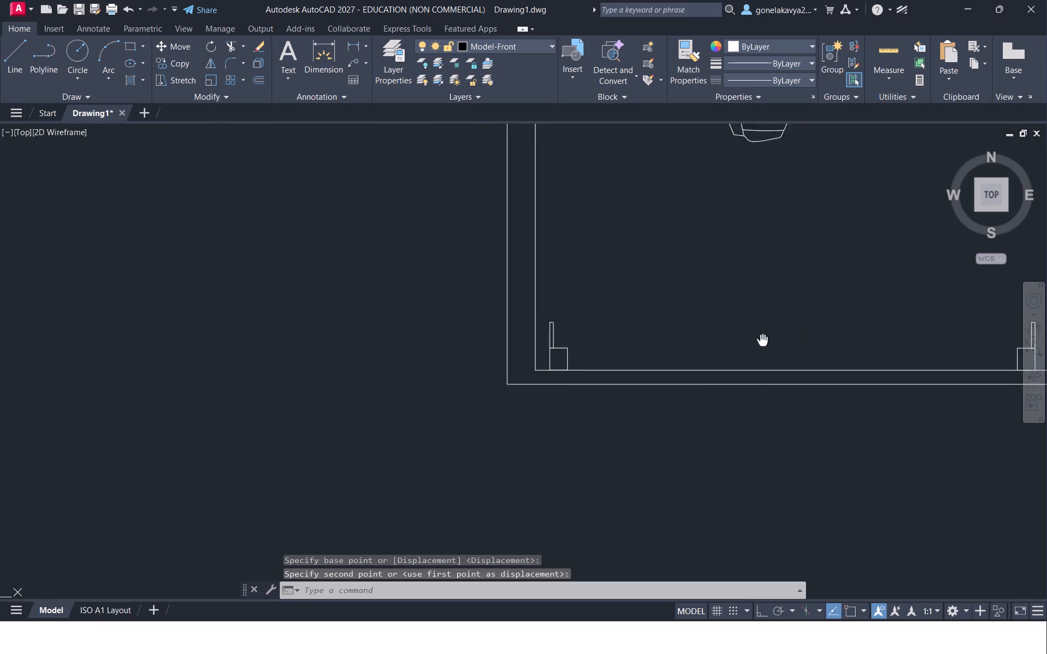
pyautogui.moveTo(712, 354); pyautogui.dragTo(489, 411, button='middle')
pyautogui.scroll(-2, 490, 413)
pyautogui.scroll(2, 497, 381)
pyautogui.click(294, 49)
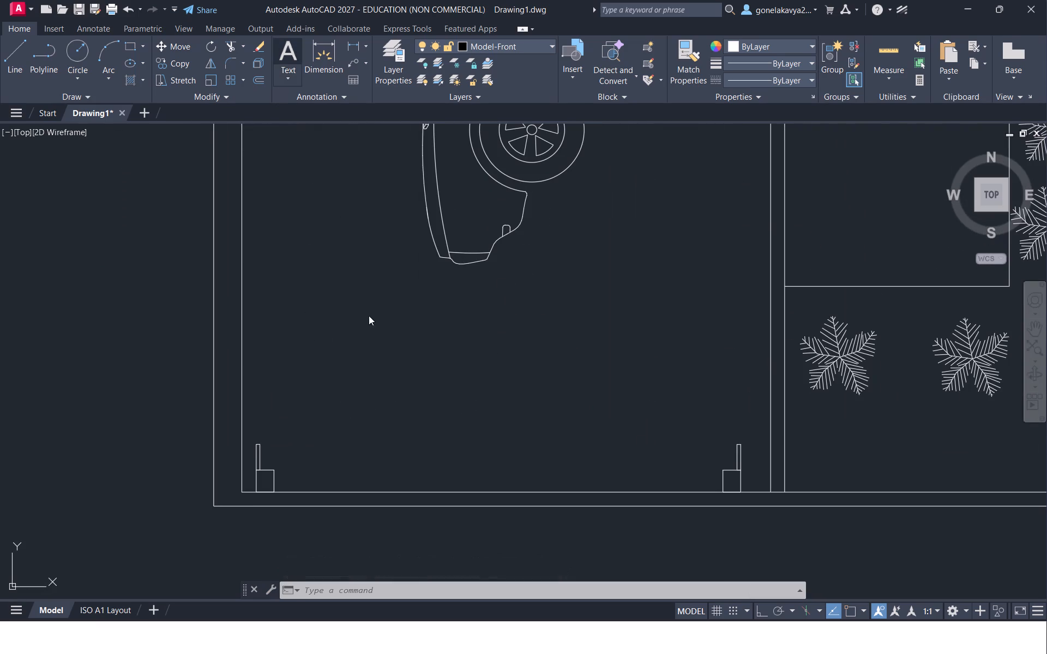
pyautogui.moveTo(372, 335); pyautogui.dragTo(434, 384)
pyautogui.click(526, 367)
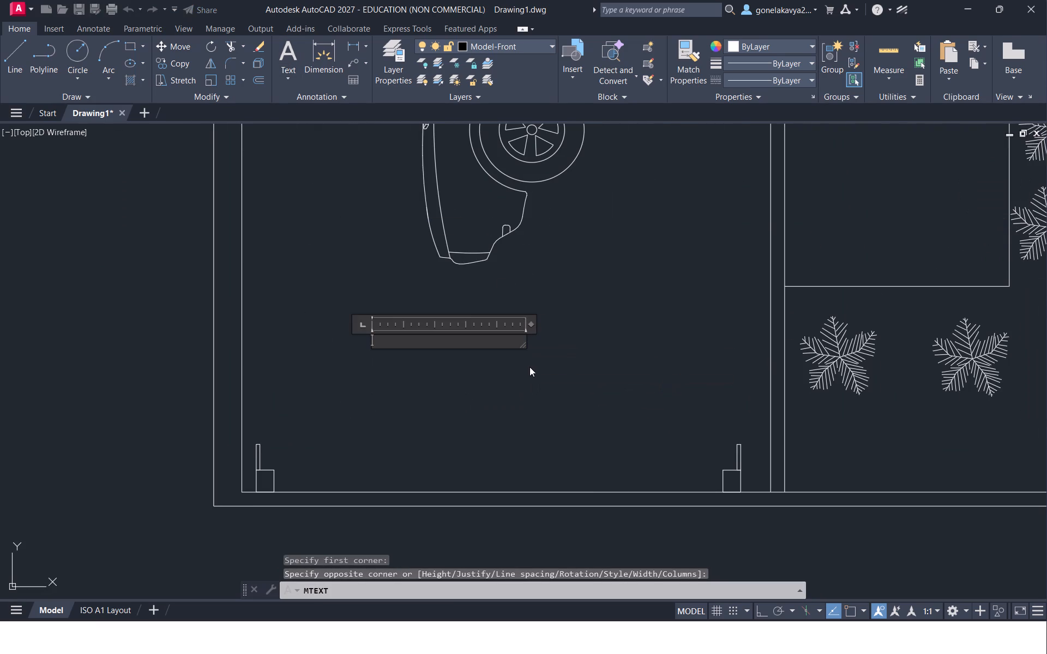
pyautogui.write('CARV')
pyautogui.press('space')
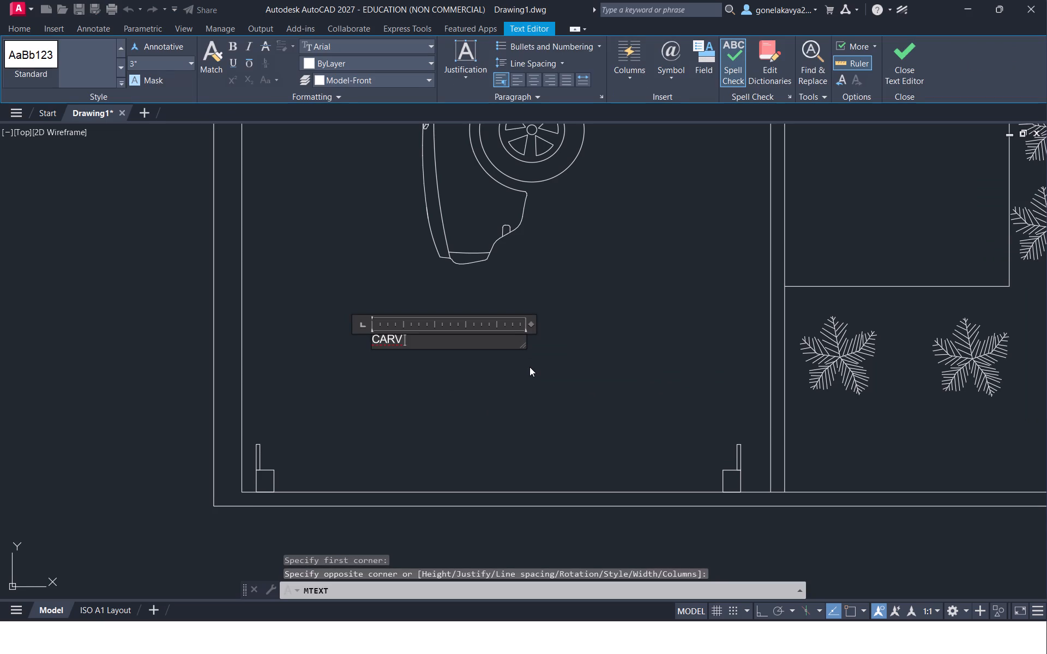
pyautogui.write('PARKING')
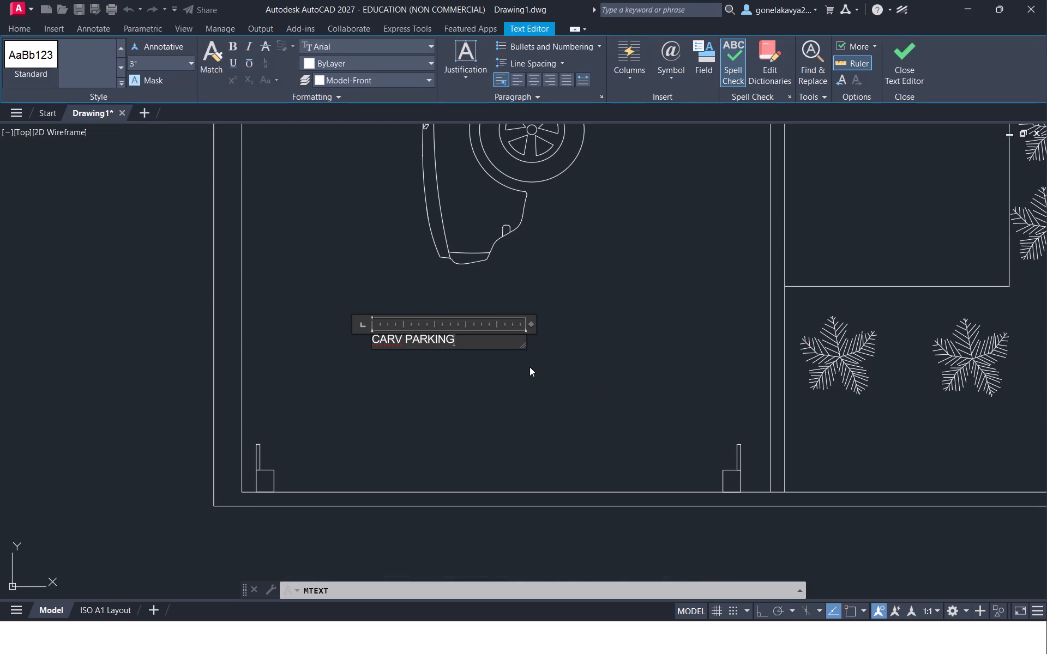
pyautogui.press('Return')
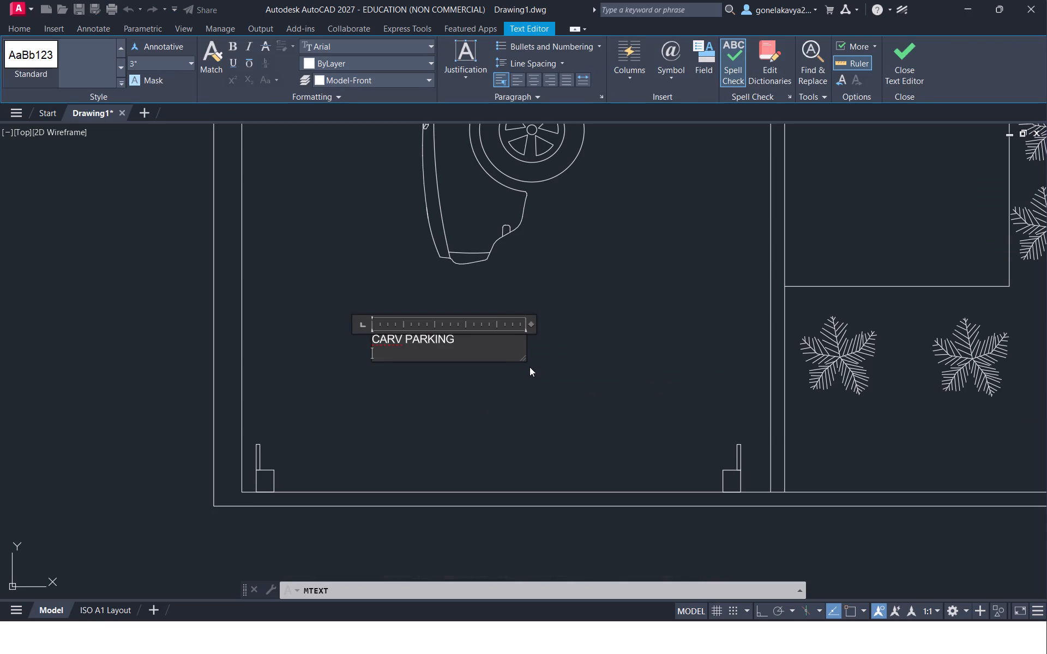
pyautogui.write("12'")
pyautogui.press('space')
pyautogui.write('0"')
pyautogui.press('space')
pyautogui.write('X')
pyautogui.press('space')
pyautogui.write('18\'0"')
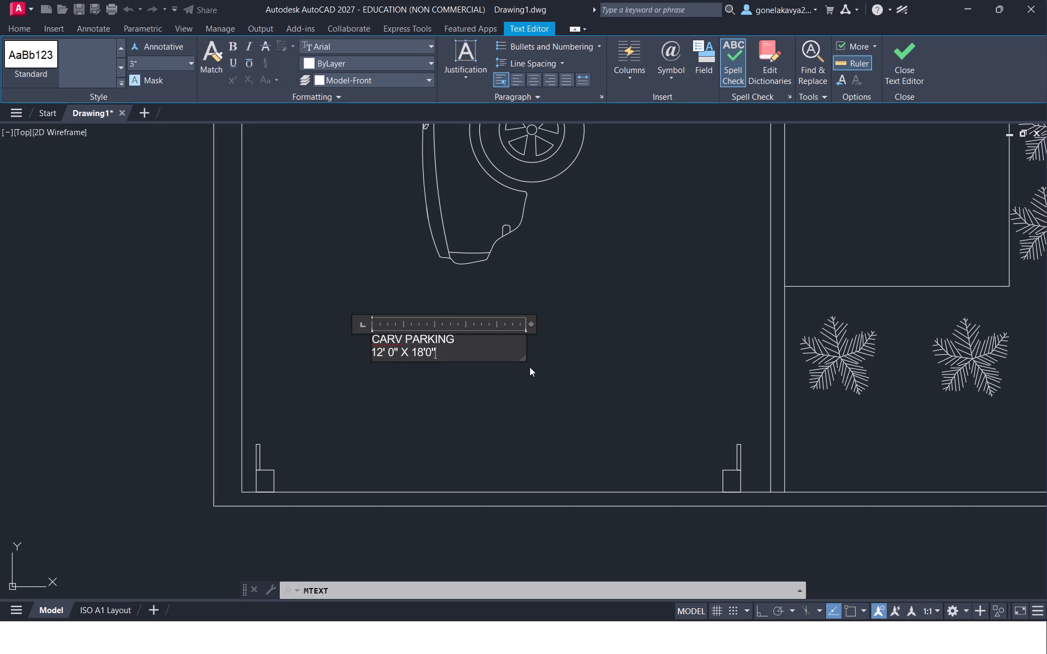
pyautogui.click(613, 324)
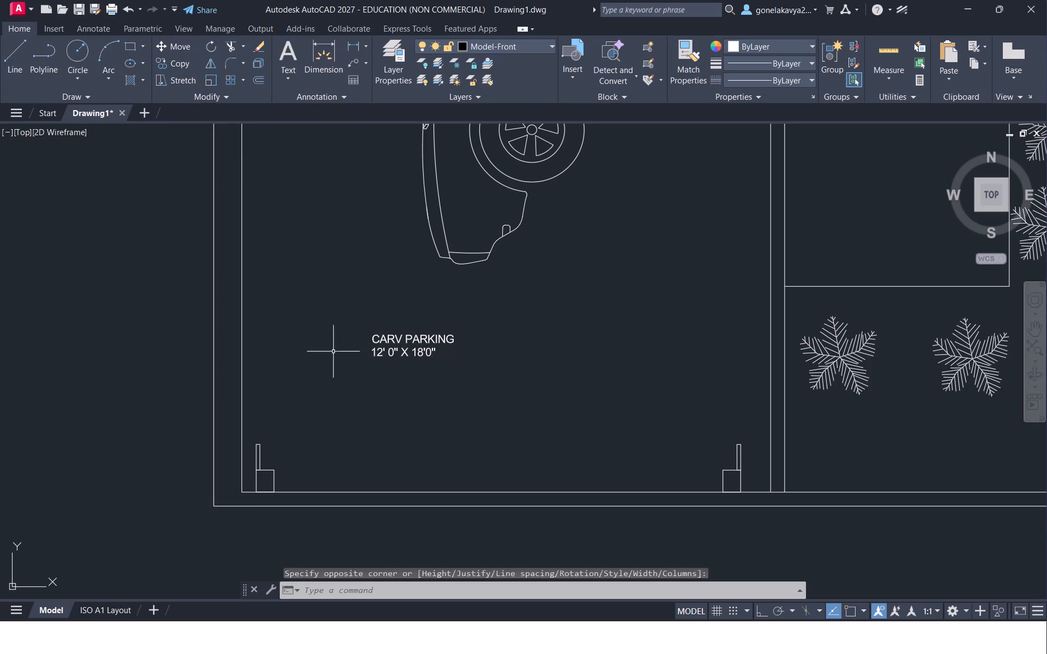
# Correct the first line of the parking label to read CAR PARKING.
pyautogui.scroll(2, 374, 356)
pyautogui.click(436, 313)
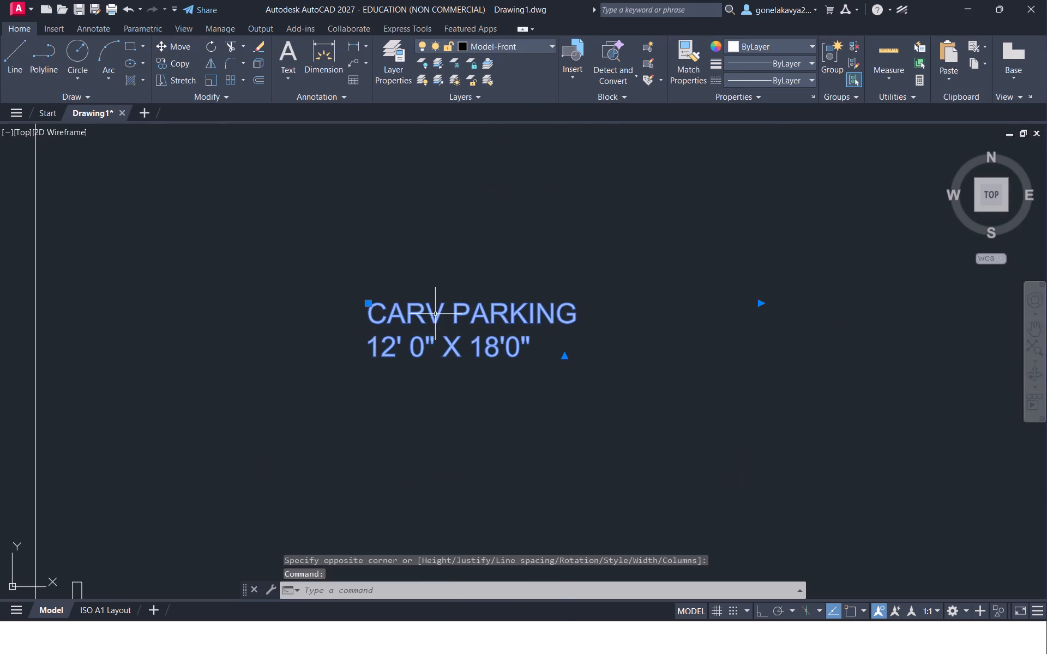
pyautogui.rightClick(435, 314)
pyautogui.click(482, 304)
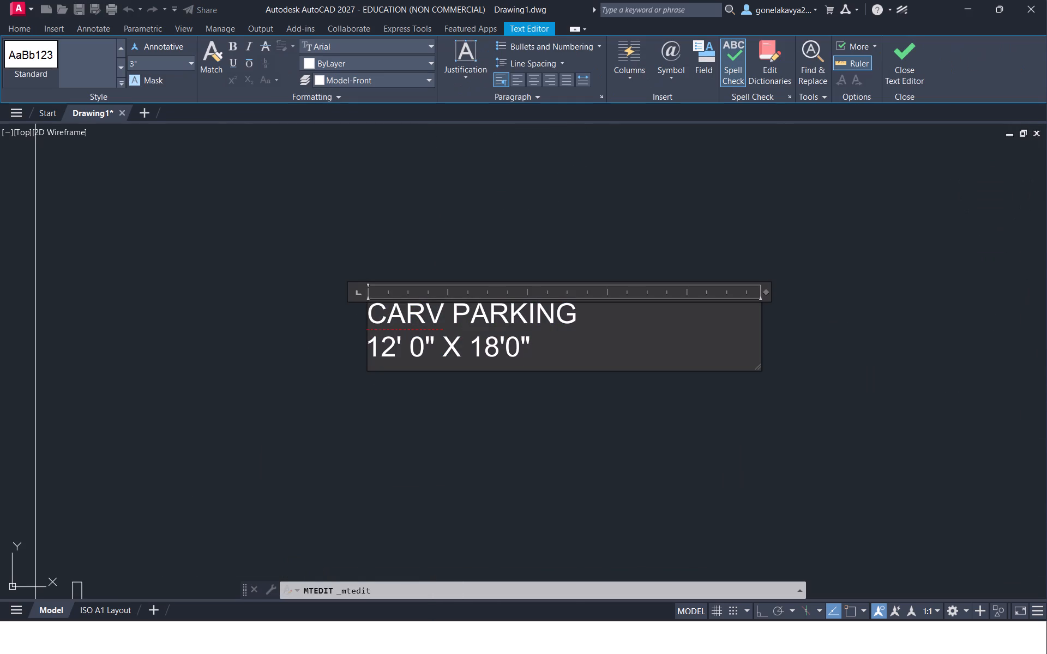
pyautogui.click(450, 315)
pyautogui.press('BackSpace')
pyautogui.press('BackSpace')
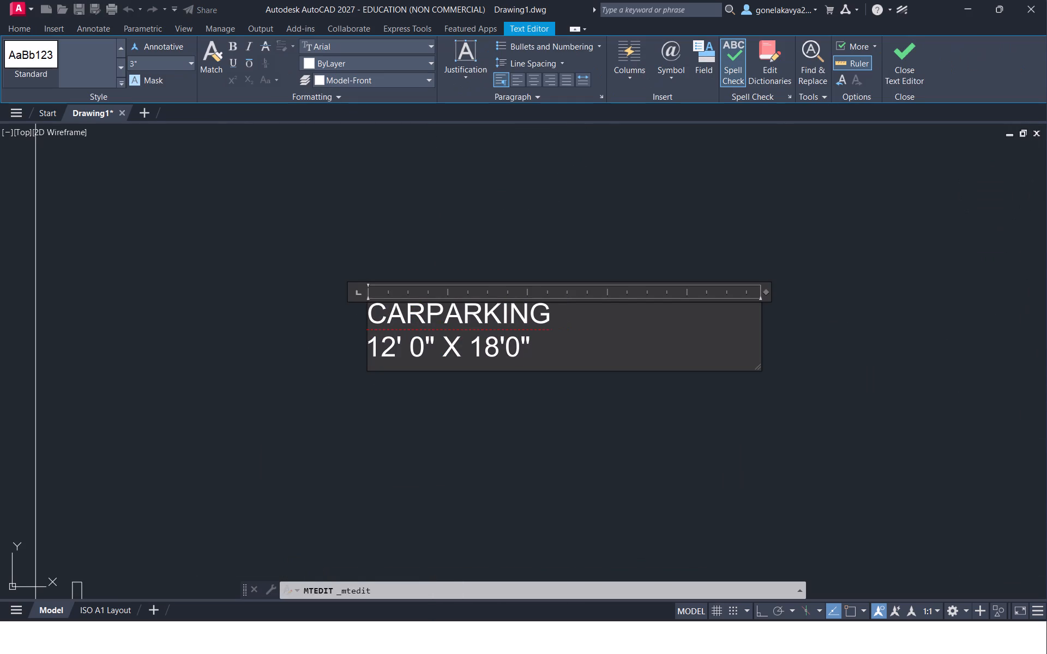
pyautogui.press('space')
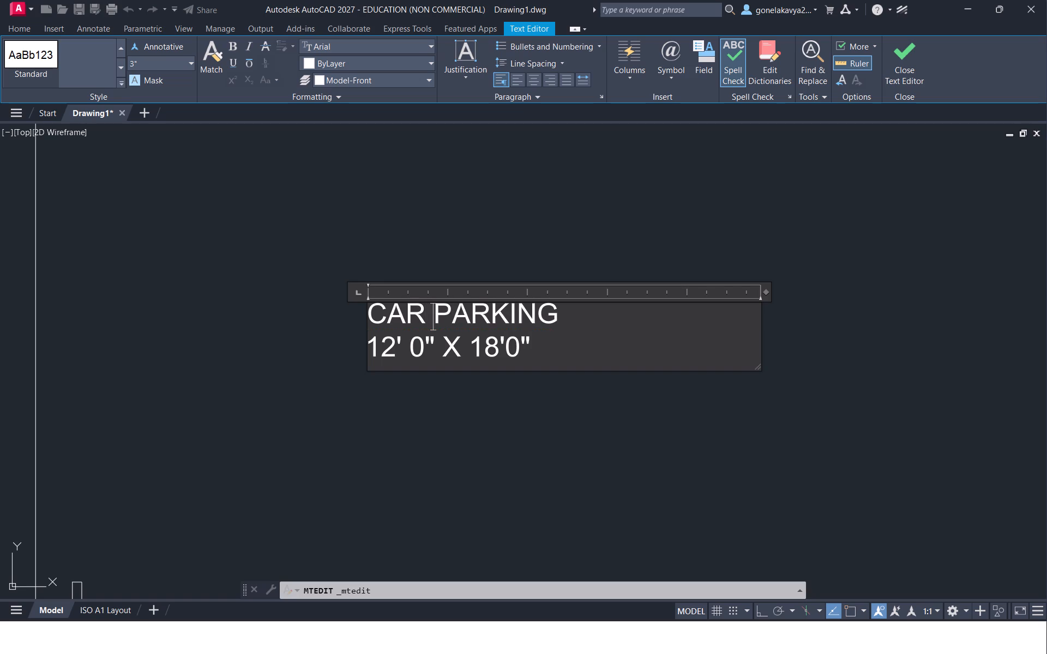
pyautogui.middleClick(601, 440)
pyautogui.click(601, 441)
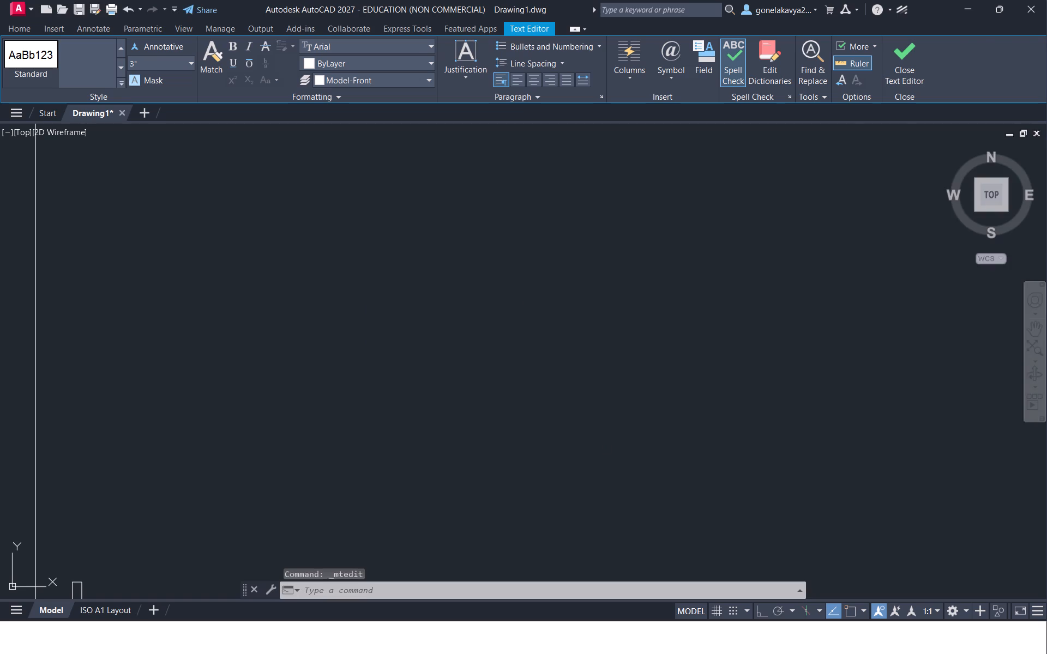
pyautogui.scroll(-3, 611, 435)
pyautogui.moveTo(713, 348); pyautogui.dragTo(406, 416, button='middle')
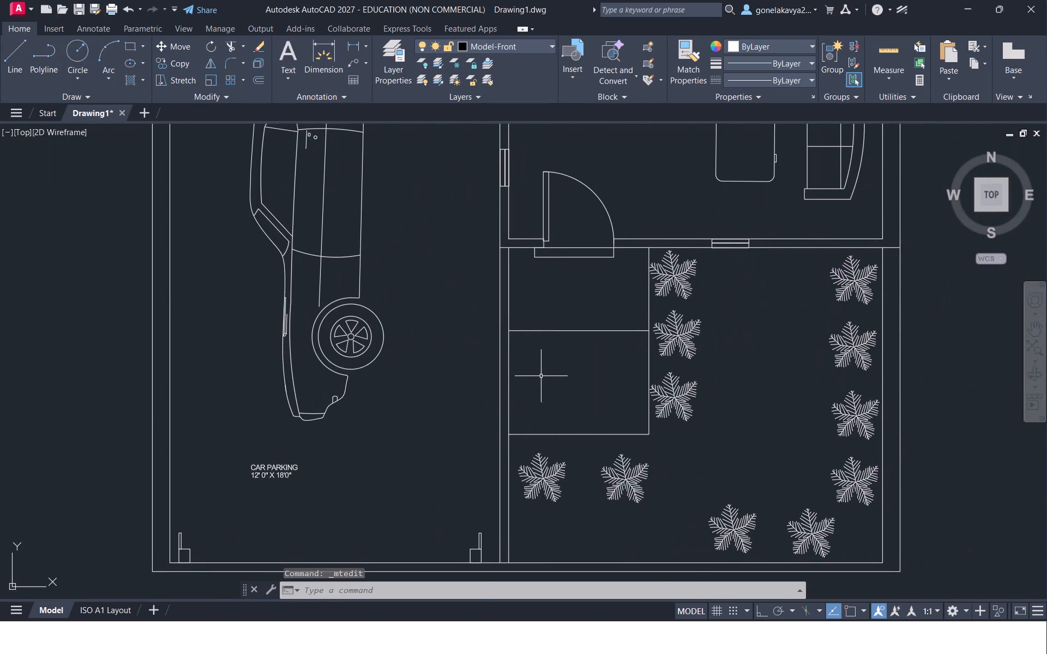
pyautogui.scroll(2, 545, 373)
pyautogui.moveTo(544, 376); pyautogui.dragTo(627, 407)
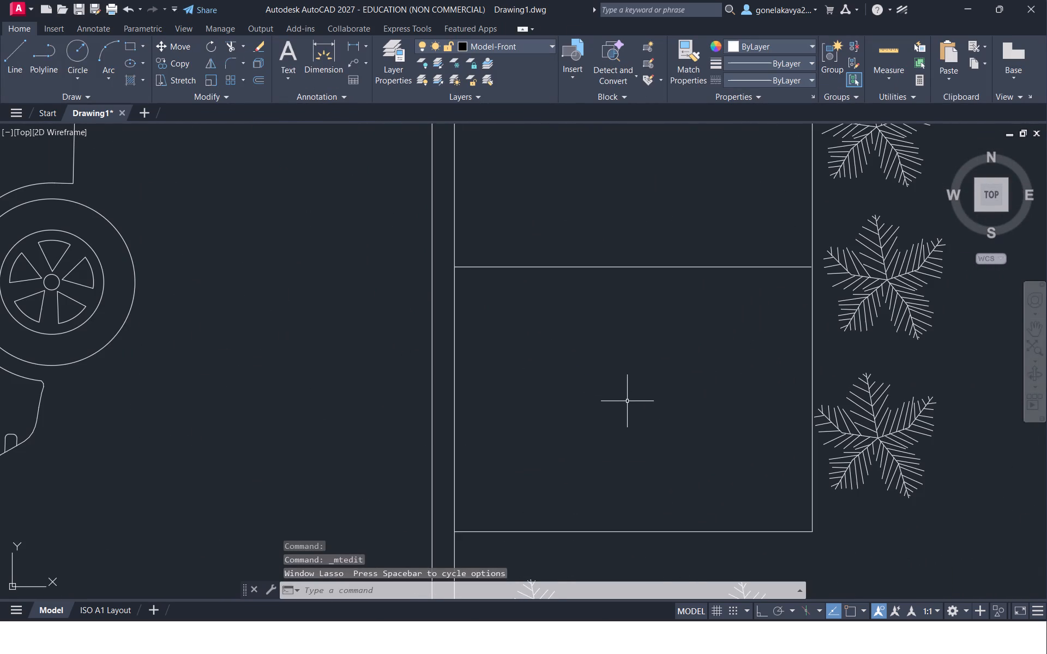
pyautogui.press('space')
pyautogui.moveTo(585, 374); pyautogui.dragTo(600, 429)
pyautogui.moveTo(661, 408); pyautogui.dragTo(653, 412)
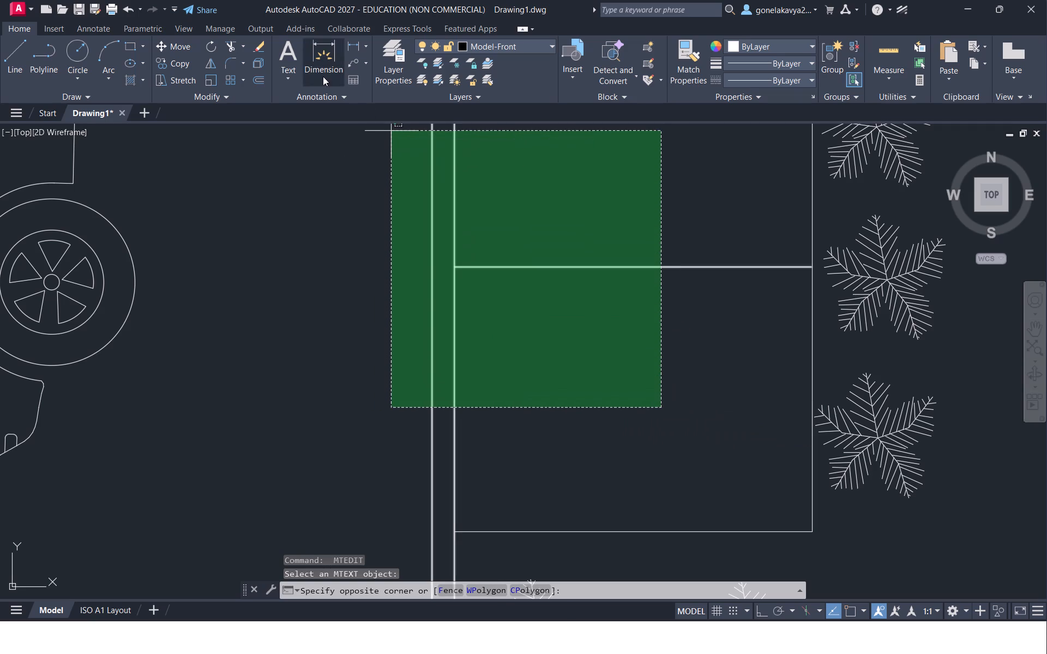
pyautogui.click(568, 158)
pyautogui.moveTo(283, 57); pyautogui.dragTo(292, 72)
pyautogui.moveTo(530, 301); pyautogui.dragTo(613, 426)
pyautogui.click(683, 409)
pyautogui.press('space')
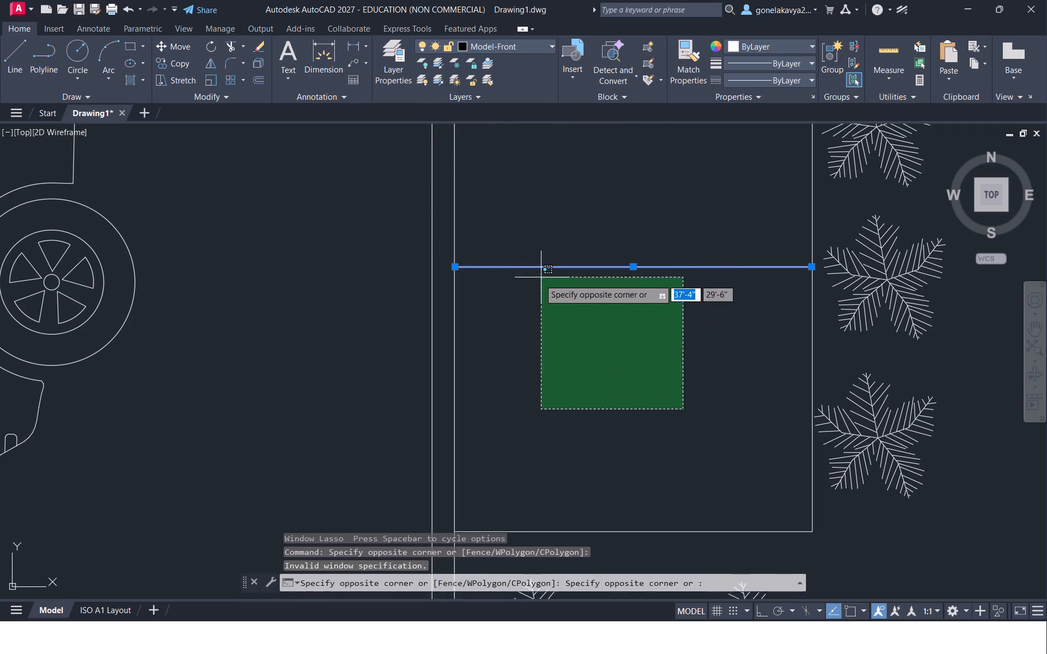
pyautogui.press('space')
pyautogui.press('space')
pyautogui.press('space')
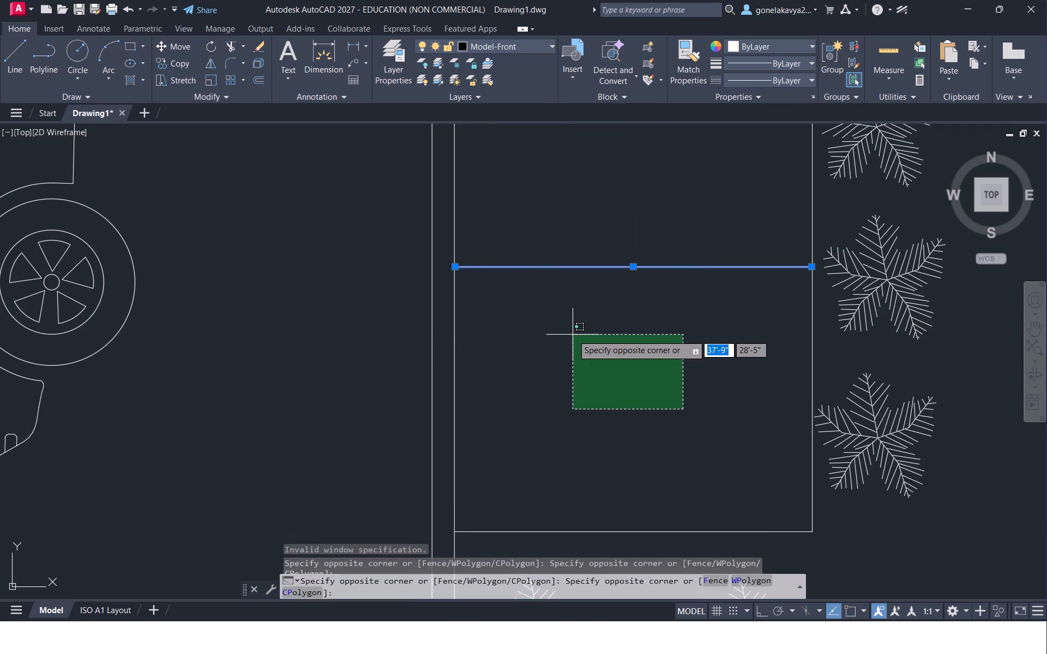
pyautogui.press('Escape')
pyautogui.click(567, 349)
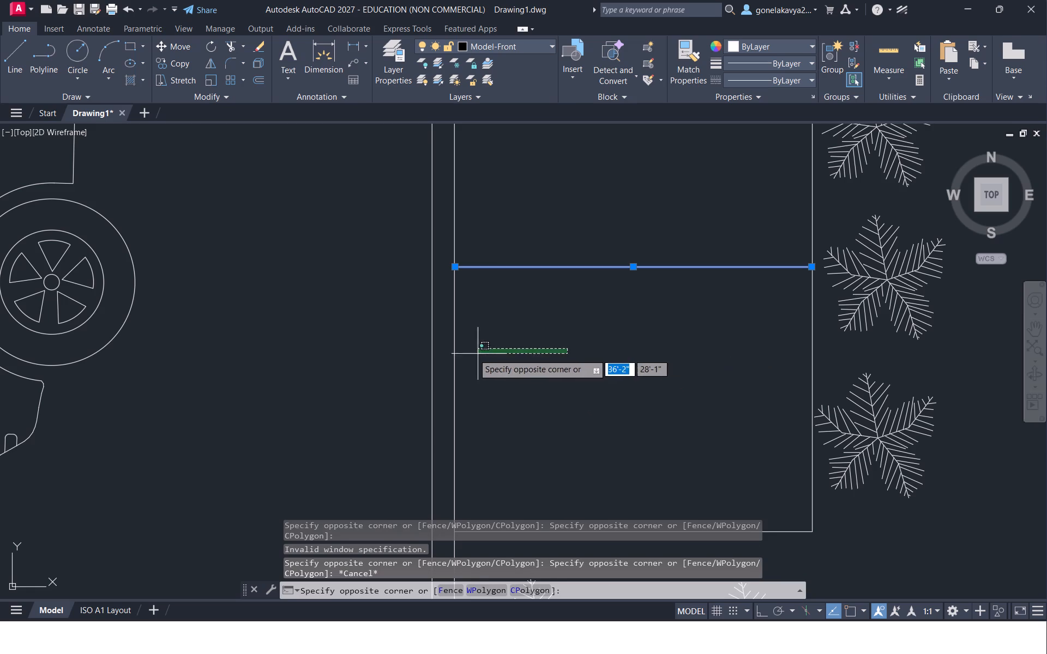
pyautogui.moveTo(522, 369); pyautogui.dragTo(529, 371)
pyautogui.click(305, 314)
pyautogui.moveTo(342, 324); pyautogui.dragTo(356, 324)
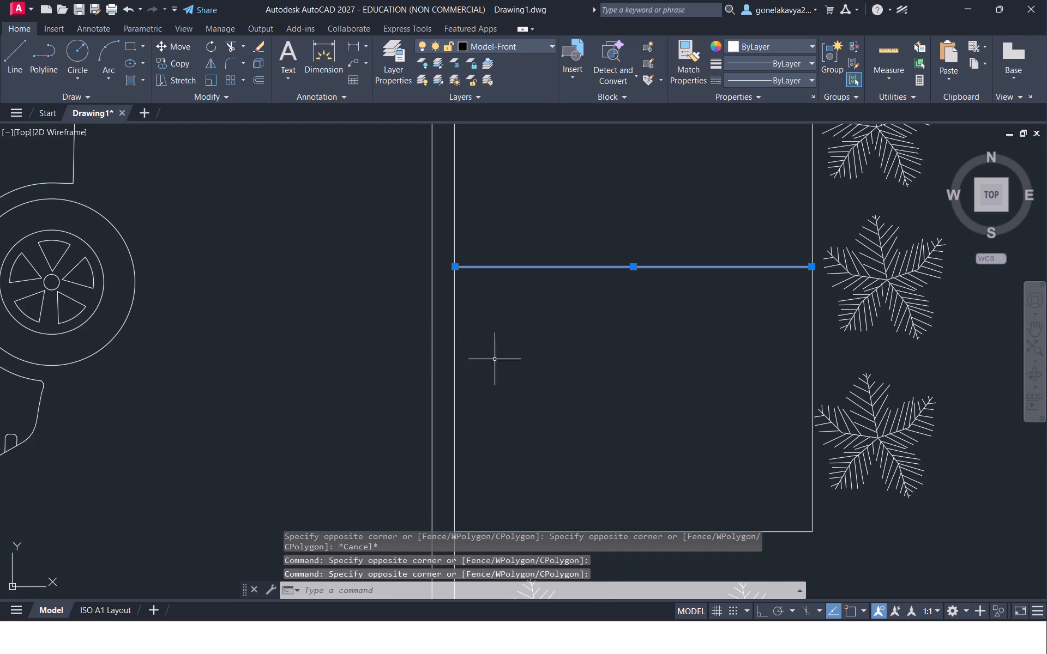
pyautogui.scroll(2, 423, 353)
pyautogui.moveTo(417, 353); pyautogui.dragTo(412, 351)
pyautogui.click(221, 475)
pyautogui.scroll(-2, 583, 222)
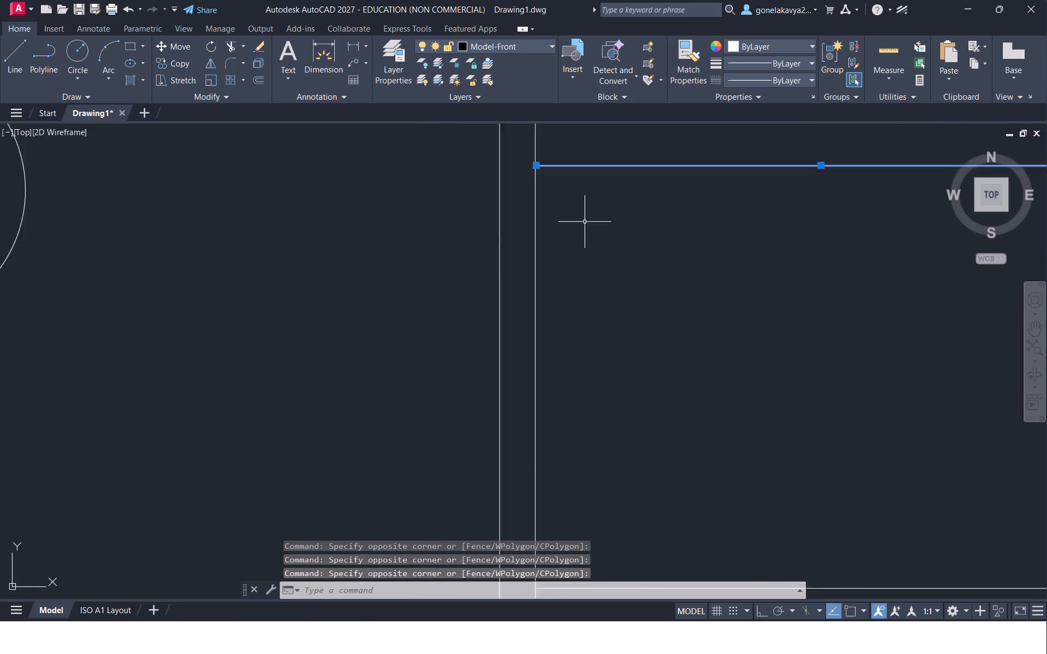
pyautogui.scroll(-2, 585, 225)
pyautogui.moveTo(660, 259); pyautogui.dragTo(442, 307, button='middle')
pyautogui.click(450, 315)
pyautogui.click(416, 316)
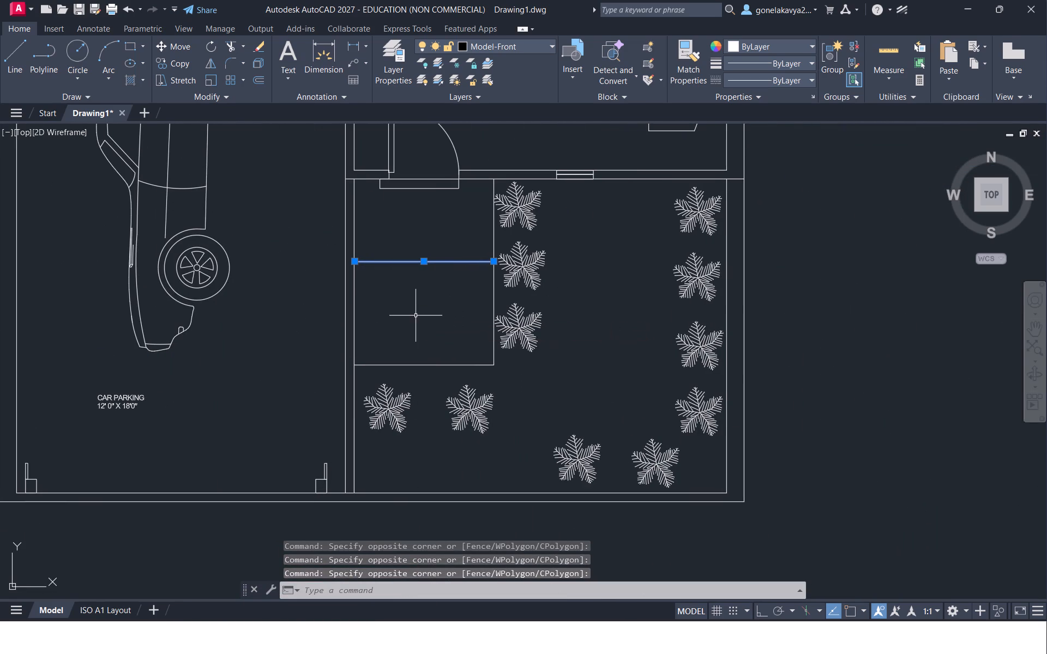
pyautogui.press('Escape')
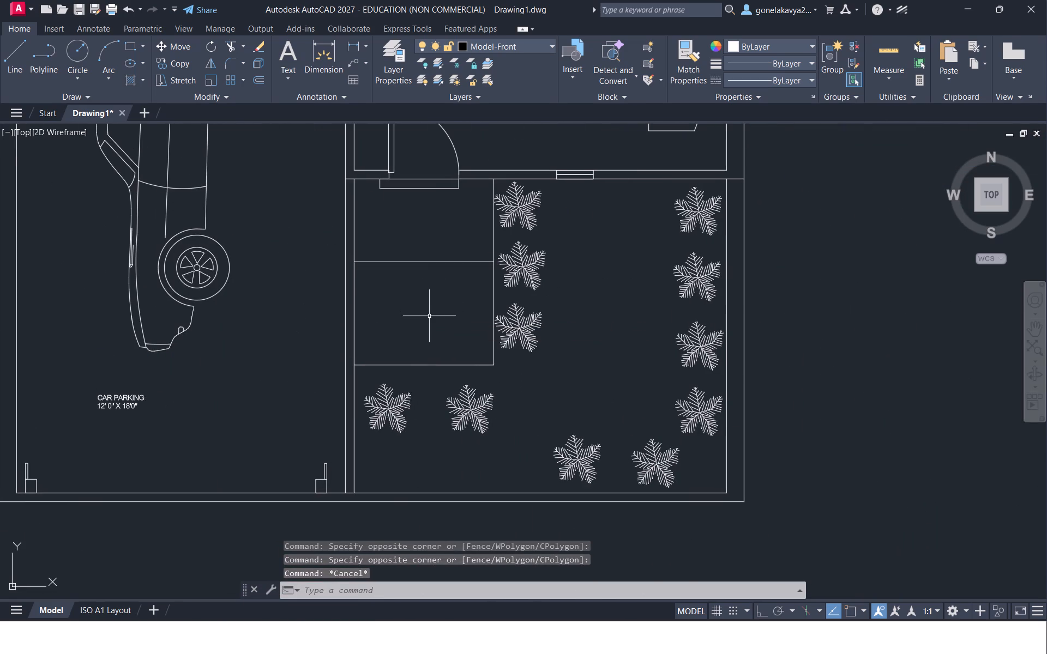
# Add a multiline text label in the southern rectangle outside the entrance door reading PORCH, with 6'0" X 8'0" on the second line.
pyautogui.scroll(1, 429, 316)
pyautogui.moveTo(283, 50); pyautogui.dragTo(290, 61)
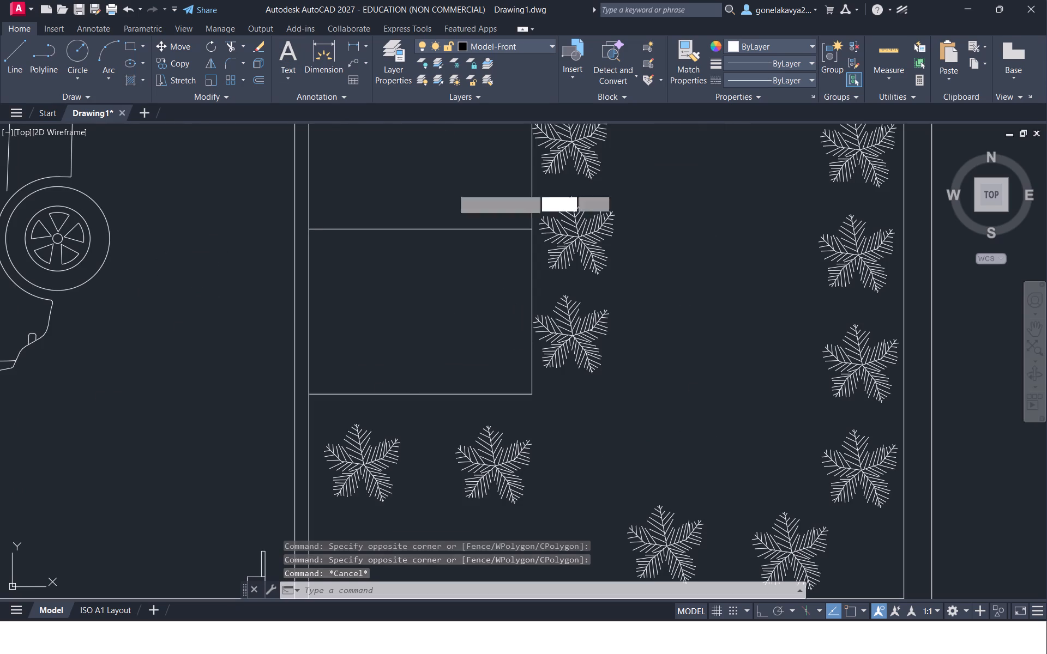
pyautogui.moveTo(381, 290); pyautogui.dragTo(406, 336)
pyautogui.click(492, 325)
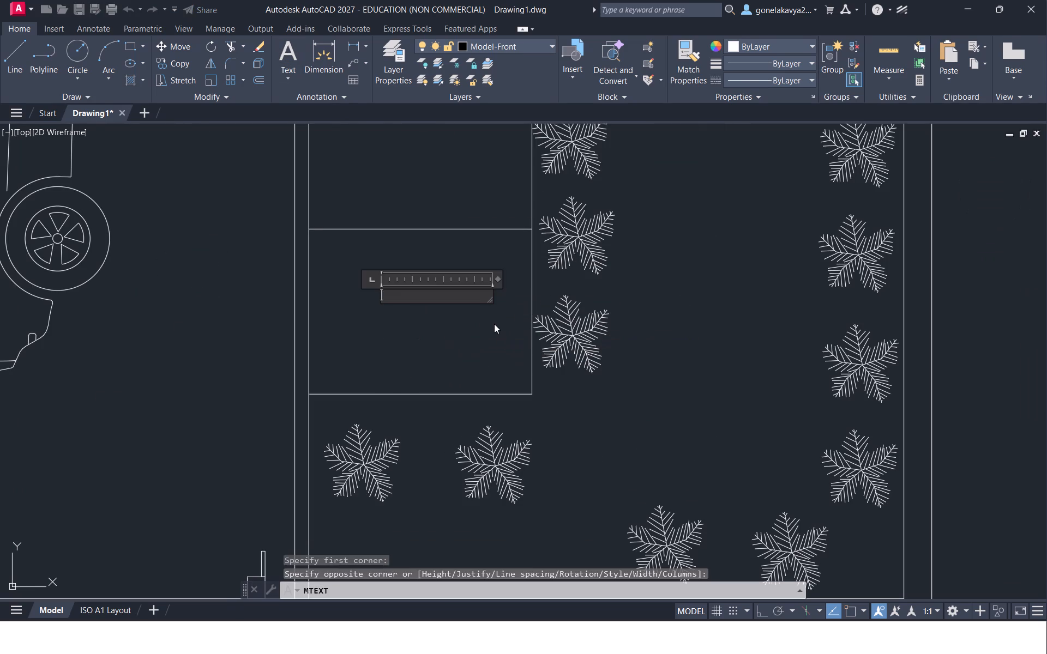
pyautogui.write('PO')
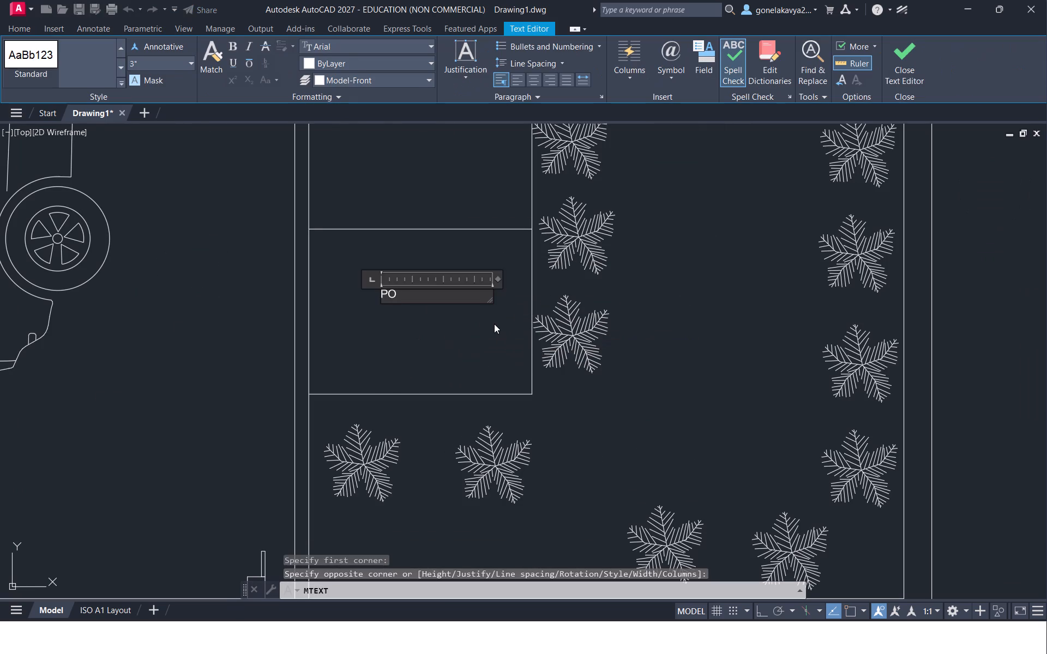
pyautogui.write('RCH')
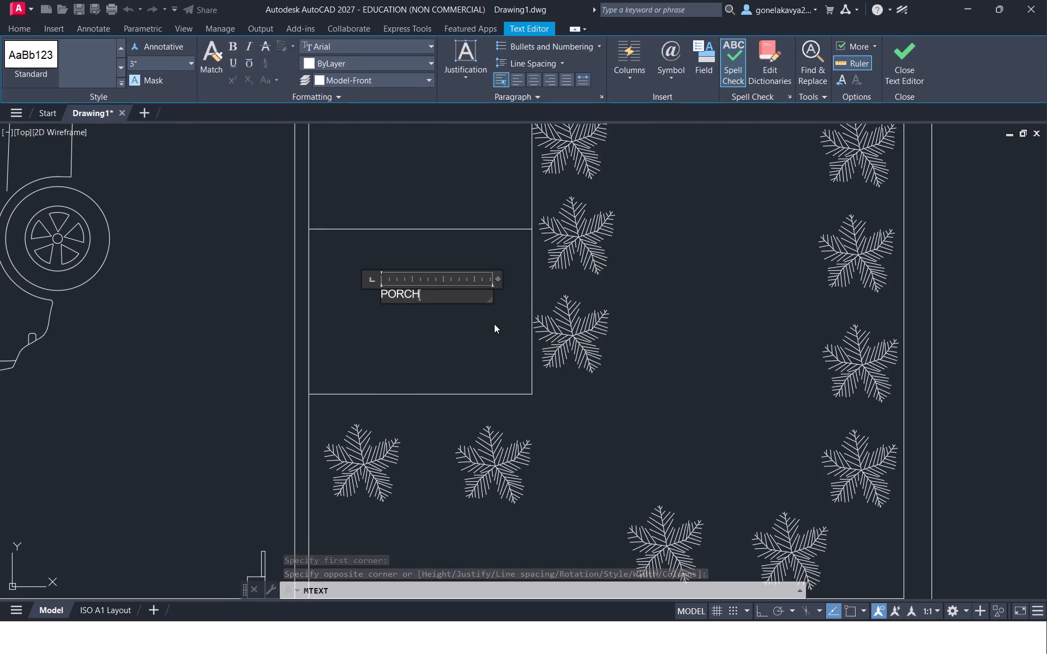
pyautogui.press('Return')
pyautogui.write("6'0.'")
pyautogui.press('BackSpace')
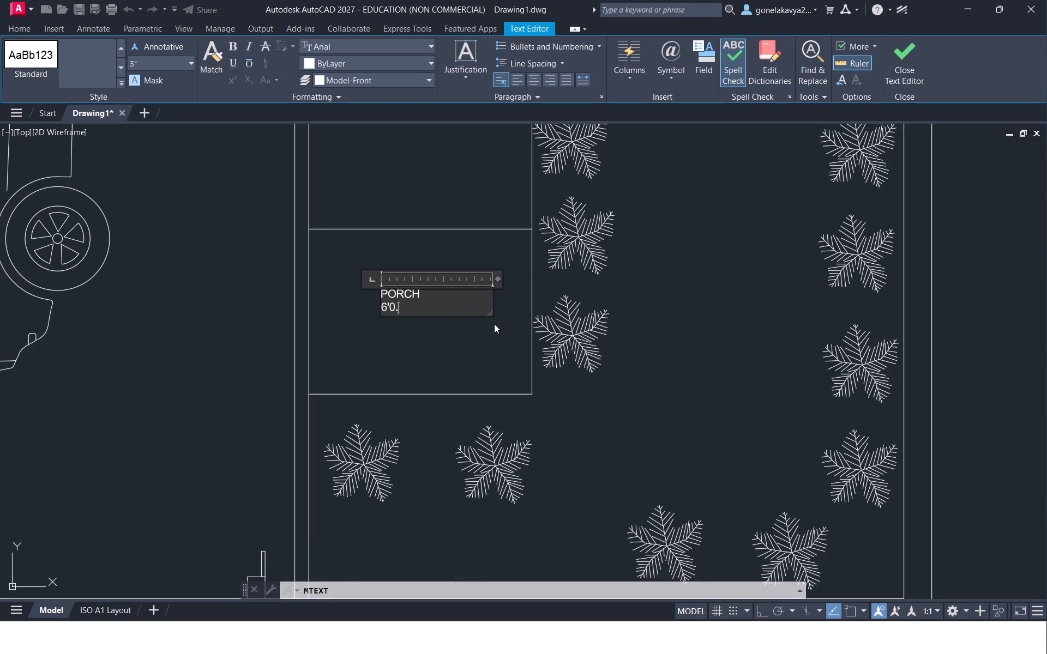
pyautogui.write('"')
pyautogui.press('space')
pyautogui.press('BackSpace')
pyautogui.press('BackSpace')
pyautogui.press('BackSpace')
pyautogui.write('" X')
pyautogui.press('space')
pyautogui.write('8\'0"')
pyautogui.press('space')
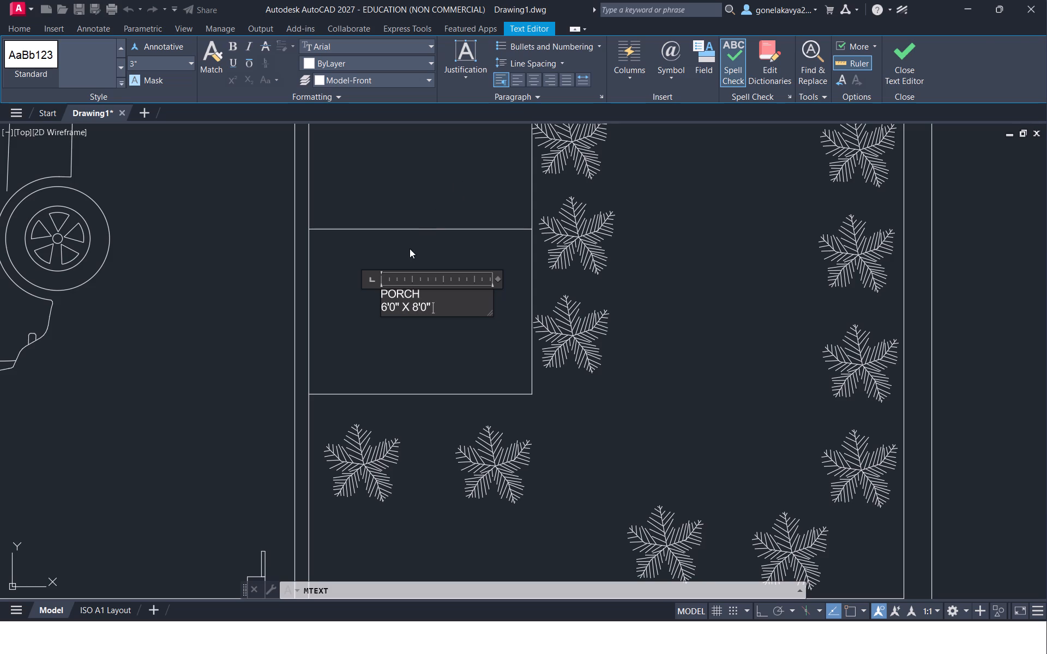
pyautogui.click(410, 249)
# Add a multiline text label reading UP above the PORCH label, near the rectangle's northern edge.
pyautogui.press('space')
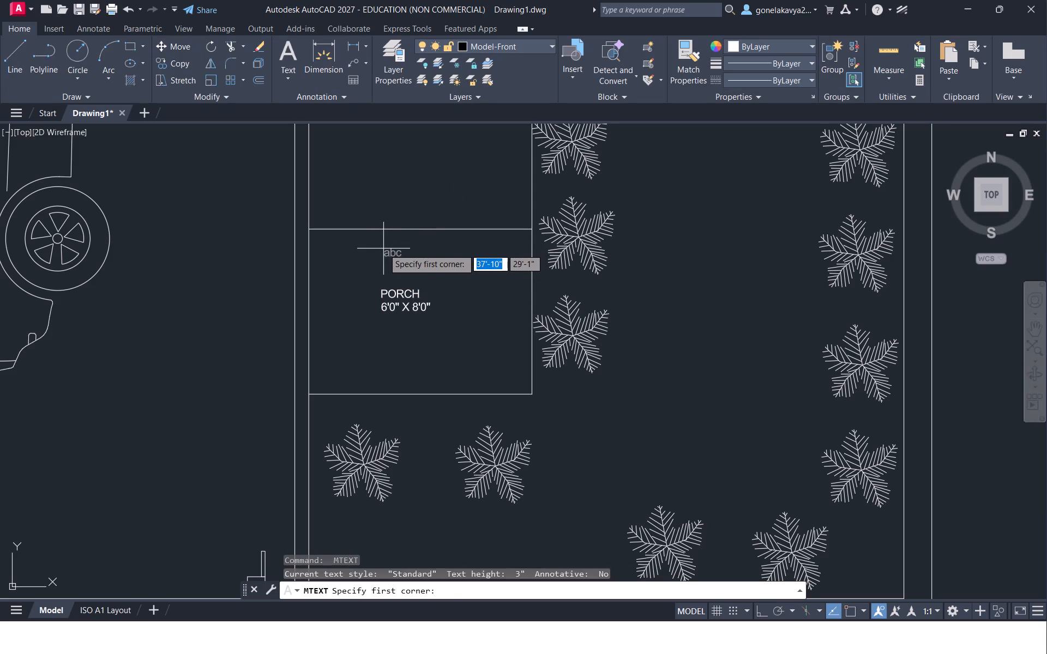
pyautogui.moveTo(383, 249); pyautogui.dragTo(438, 267)
pyautogui.click(438, 267)
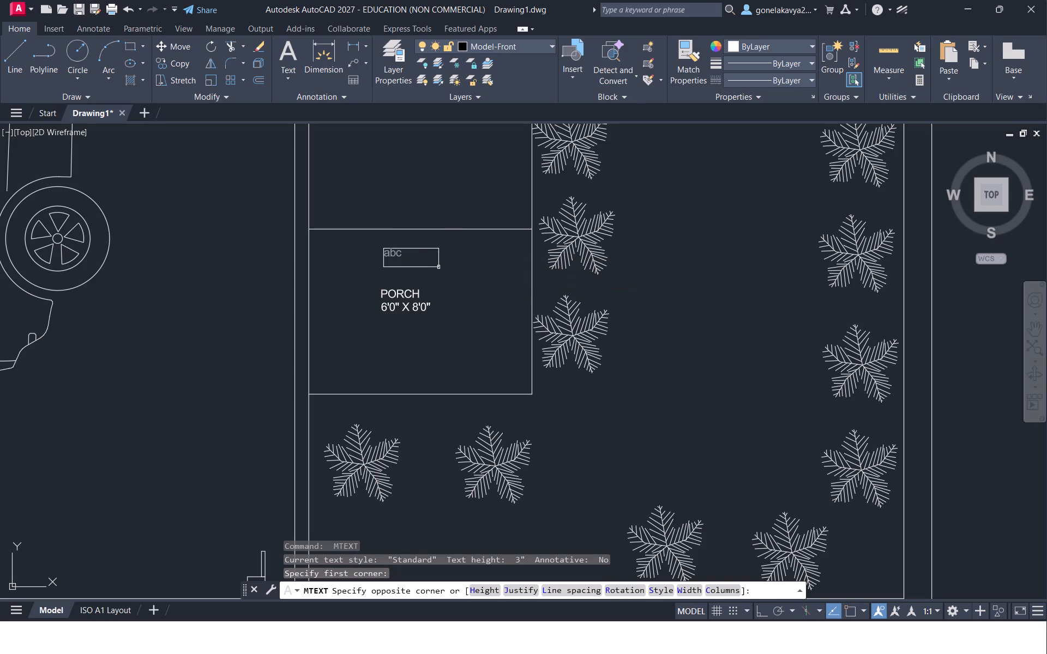
pyautogui.write('UP')
pyautogui.click(442, 275)
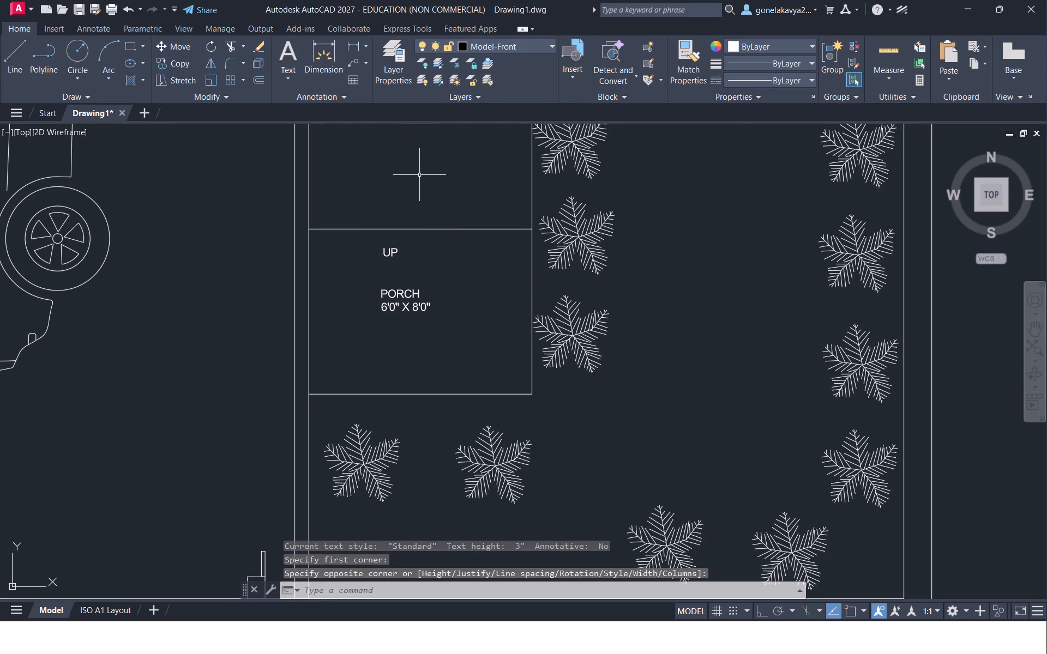
# Add a multiline text label reading MD inside the swing of the entrance door north of the porch.
pyautogui.scroll(-1, 419, 175)
pyautogui.moveTo(423, 193); pyautogui.dragTo(376, 317, button='middle')
pyautogui.scroll(2, 359, 298)
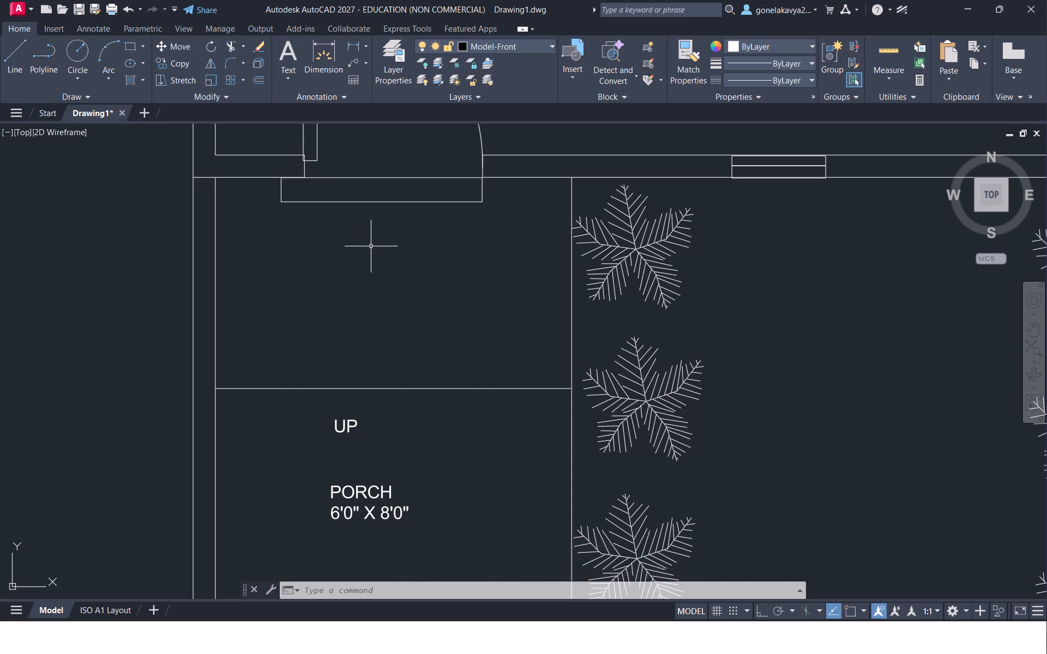
pyautogui.moveTo(371, 246); pyautogui.dragTo(353, 387, button='middle')
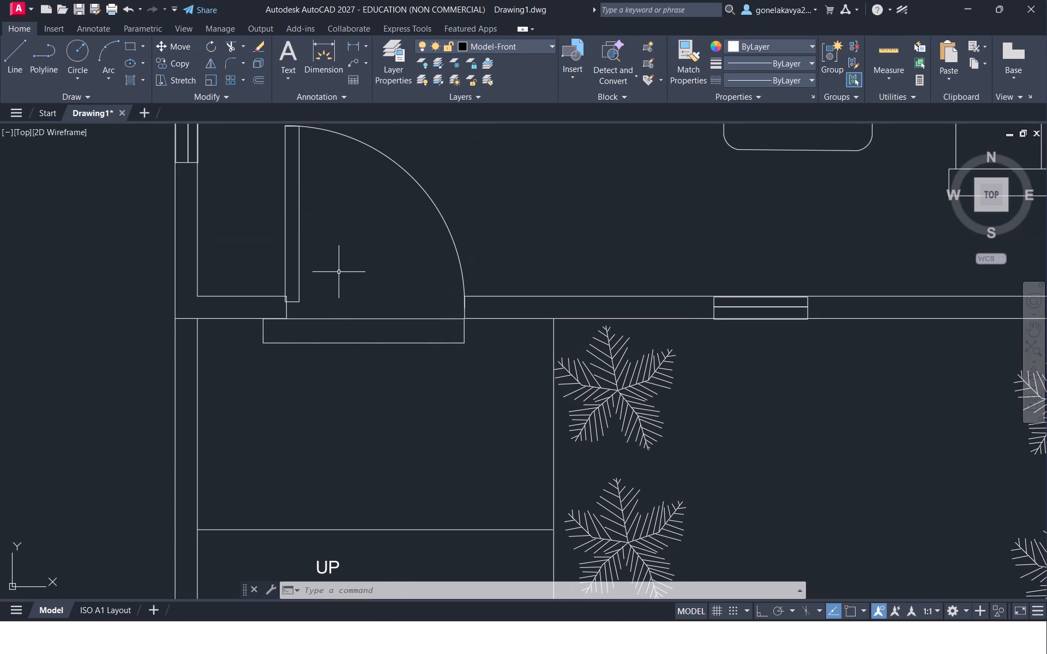
pyautogui.press('space')
pyautogui.moveTo(339, 251); pyautogui.dragTo(386, 287)
pyautogui.click(388, 286)
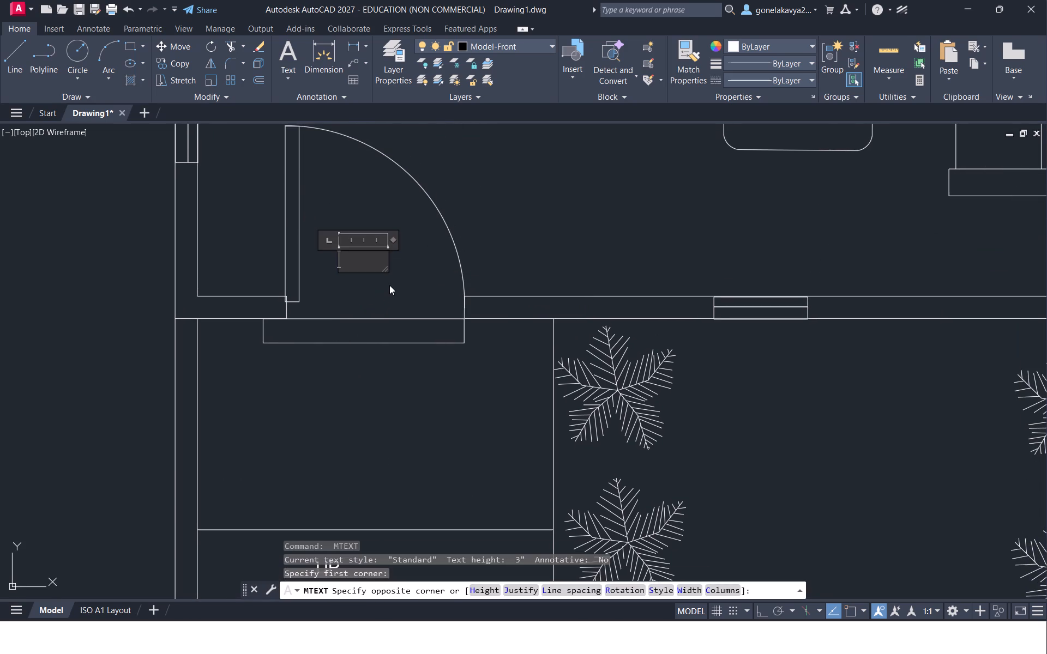
pyautogui.write('MD')
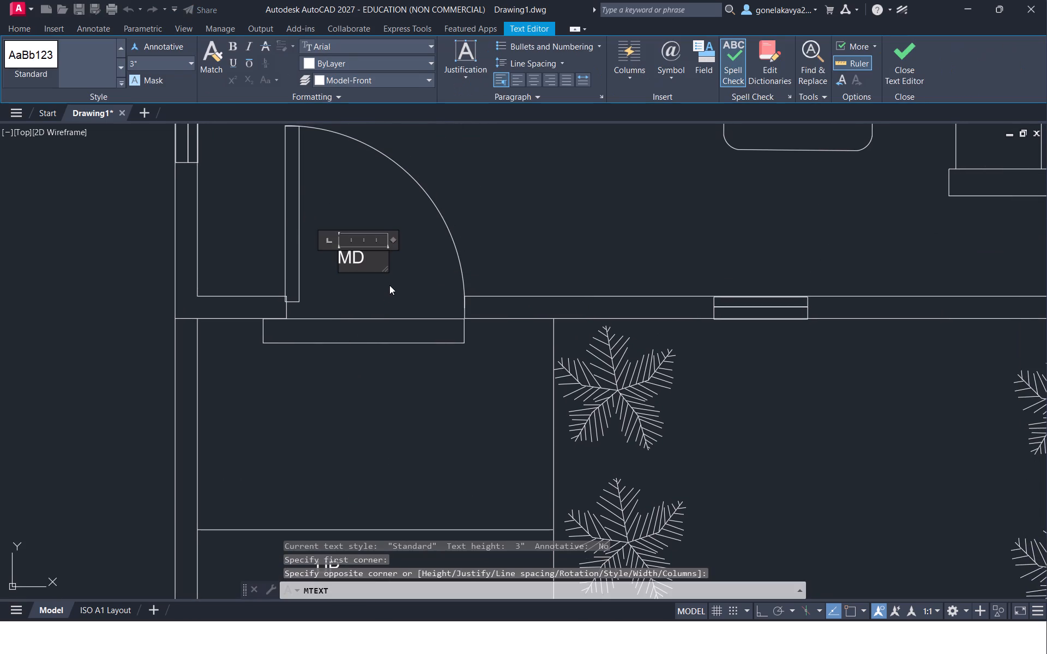
pyautogui.press('Return')
pyautogui.click(395, 283)
# Add a multiline text label amid the plants east of the porch reading GARDEN, with 13'6" X 6'0" on the second line.
pyautogui.scroll(-4, 402, 269)
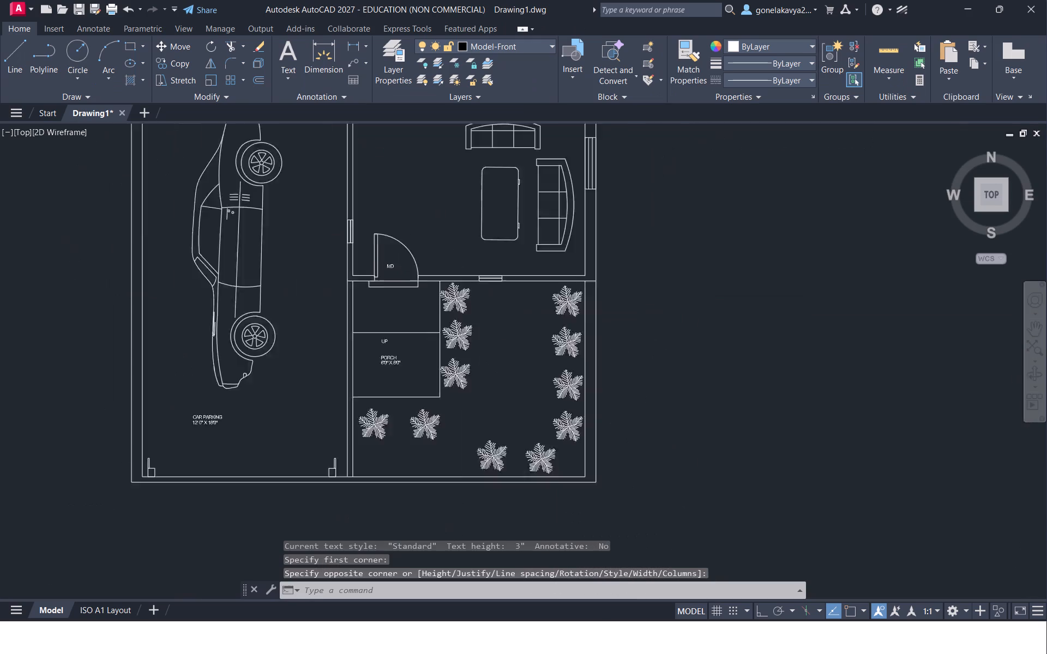
pyautogui.moveTo(476, 252); pyautogui.dragTo(445, 310, button='middle')
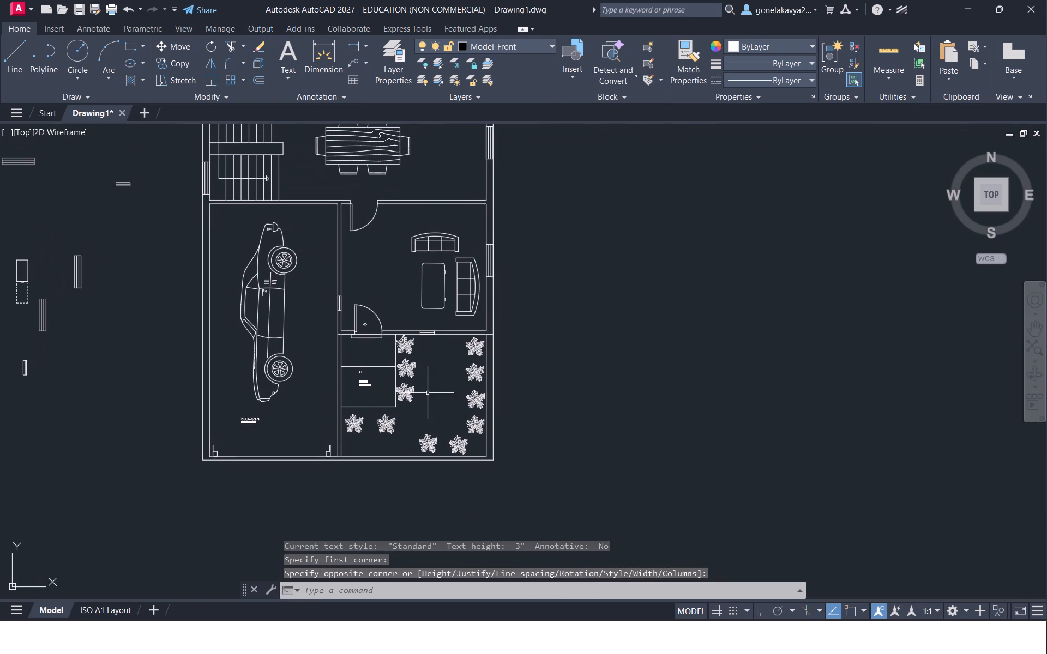
pyautogui.scroll(2, 426, 419)
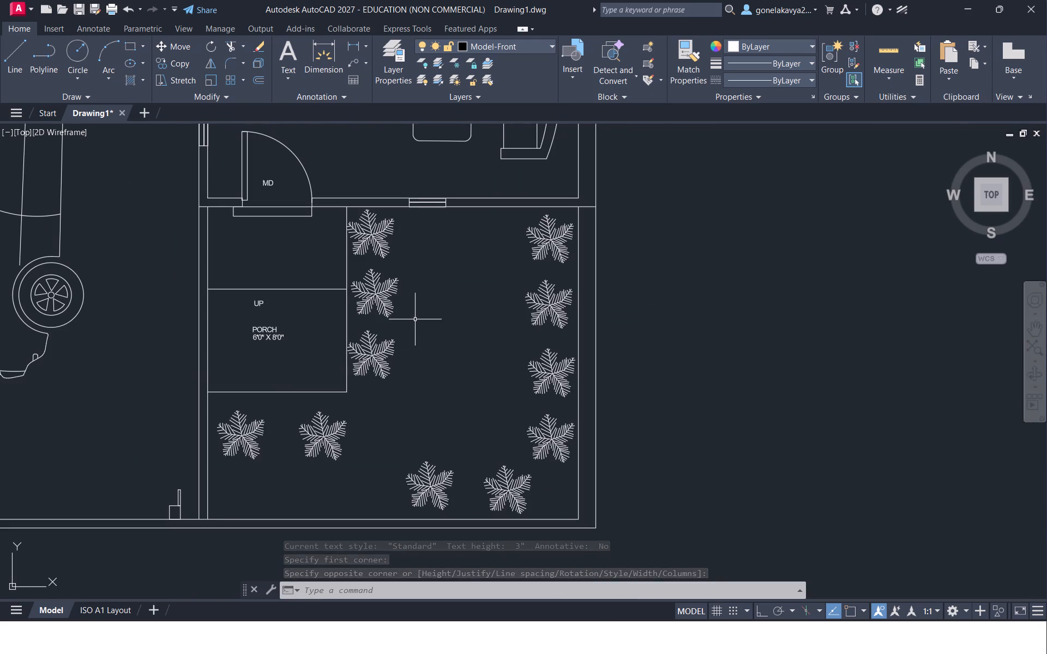
pyautogui.press('space')
pyautogui.moveTo(415, 319); pyautogui.dragTo(483, 361)
pyautogui.click(496, 362)
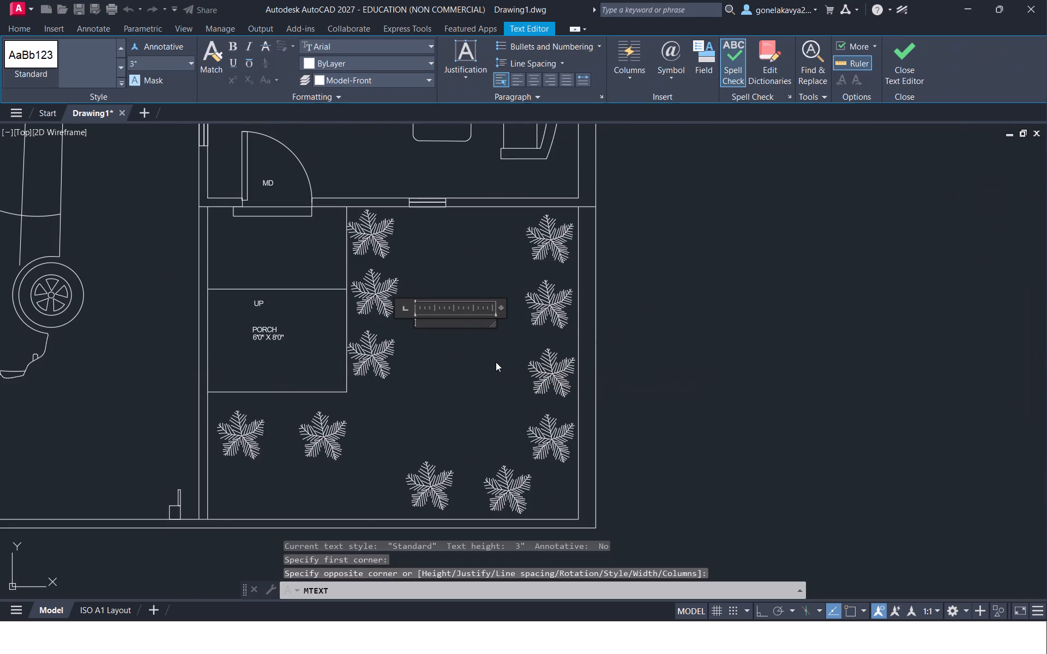
pyautogui.press('g')
pyautogui.write('AR')
pyautogui.write('DE')
pyautogui.press('n')
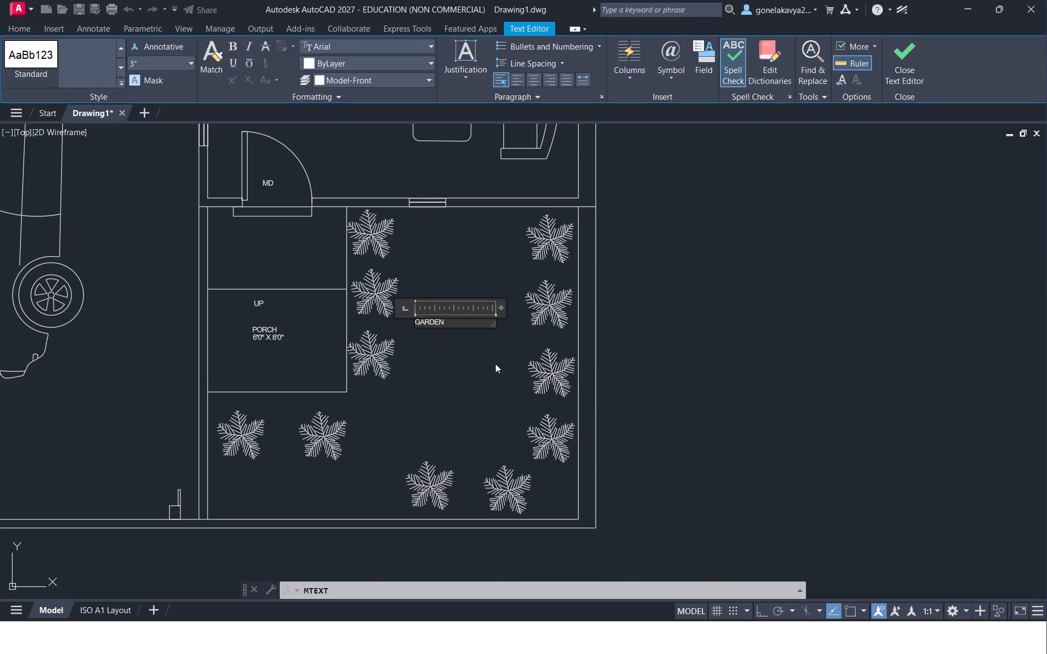
pyautogui.press('Return')
pyautogui.write('13\'6"')
pyautogui.press('Return')
pyautogui.press('BackSpace')
pyautogui.press('space')
pyautogui.write('X')
pyautogui.press('space')
pyautogui.write('6\'0"')
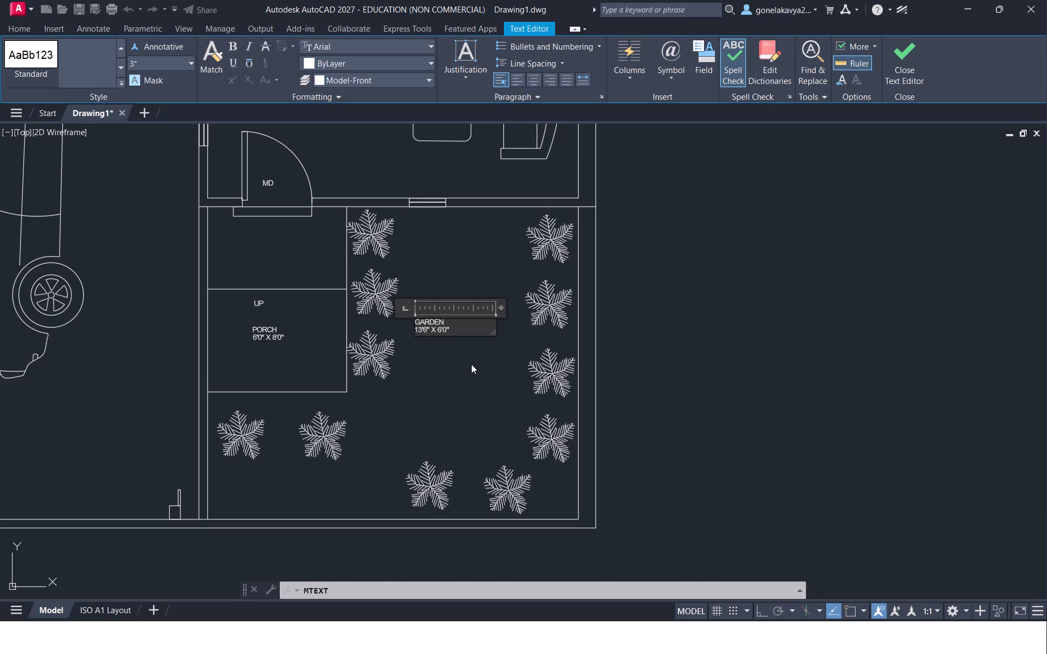
pyautogui.click(474, 369)
# Add a multiline text label in the sofa room, west of the sofas, reading LIVING, with 16'0" X 14'0" on the second line.
pyautogui.moveTo(429, 242); pyautogui.dragTo(571, 523, button='middle')
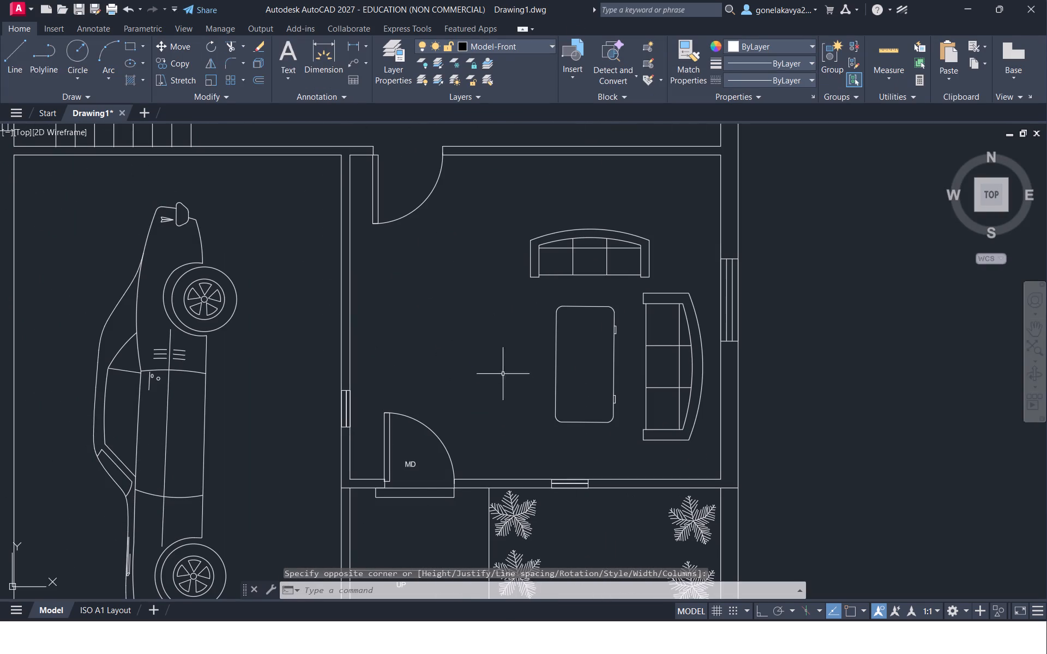
pyautogui.scroll(1, 465, 343)
pyautogui.press('space')
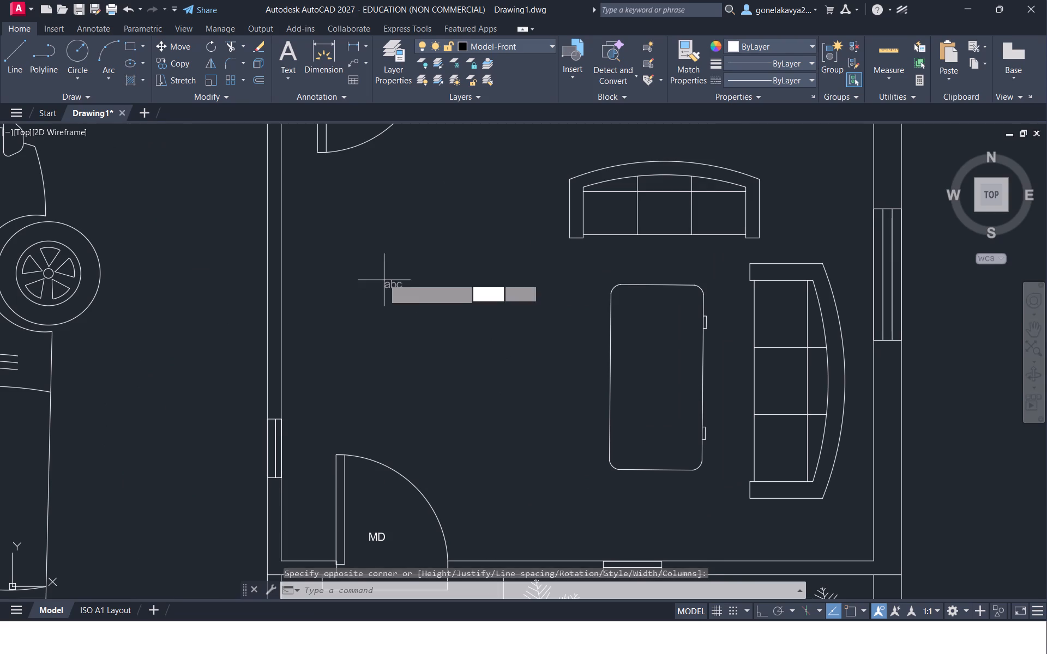
pyautogui.moveTo(377, 258); pyautogui.dragTo(425, 364)
pyautogui.click(483, 344)
pyautogui.write('LIVING')
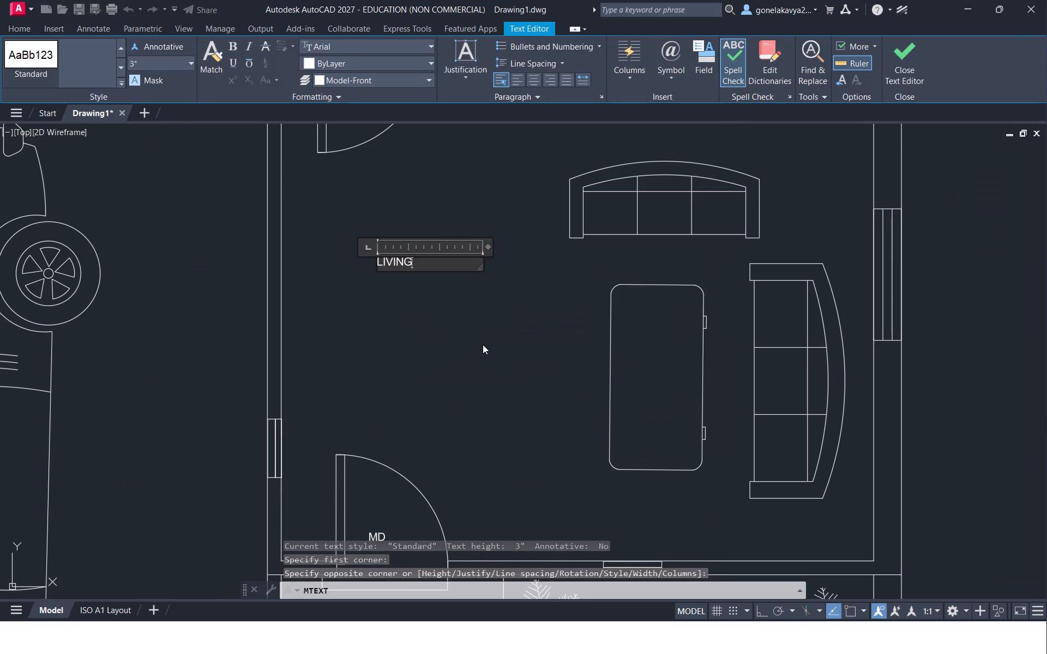
pyautogui.press('Return')
pyautogui.write('16\'0"')
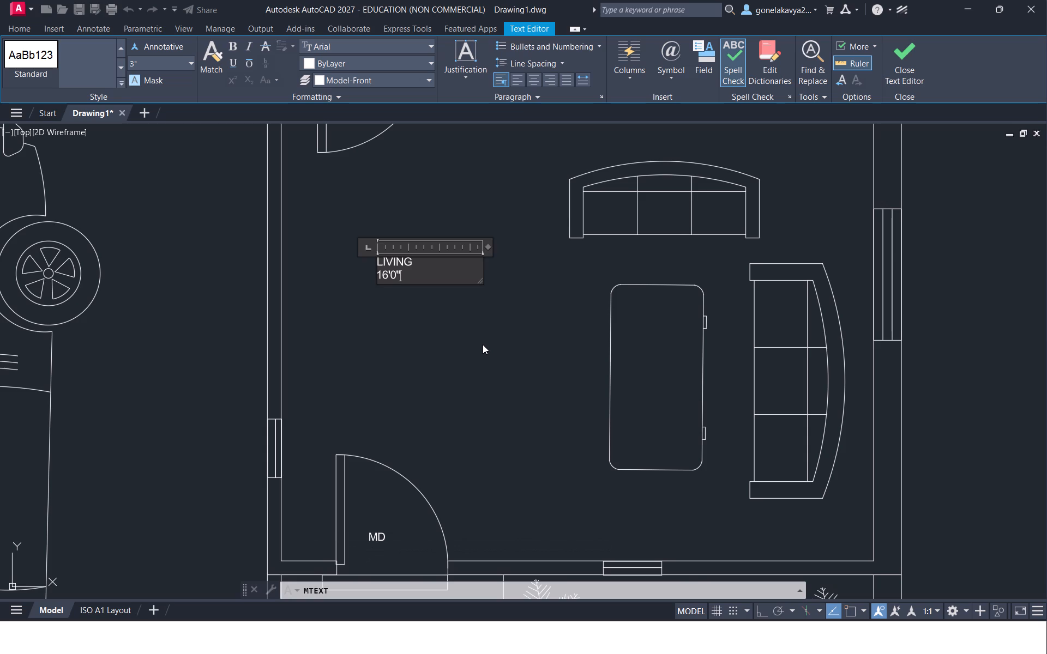
pyautogui.press('space')
pyautogui.write('X')
pyautogui.press('space')
pyautogui.write("14'")
pyautogui.write('0"')
pyautogui.press('Return')
pyautogui.click(460, 366)
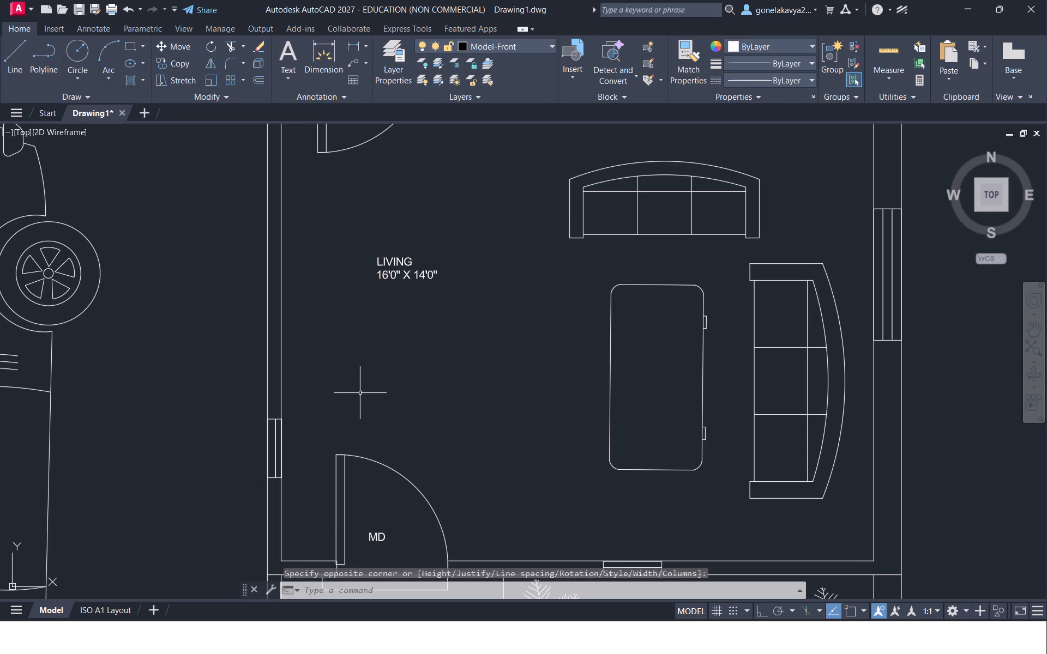
# Add a multiline text label east of the dining table reading DINING, with 16'0" X 11'0" on the second line.
pyautogui.moveTo(359, 391); pyautogui.dragTo(647, 459, button='middle')
pyautogui.scroll(-1, 647, 459)
pyautogui.scroll(-3, 555, 374)
pyautogui.moveTo(551, 361); pyautogui.dragTo(471, 435, button='middle')
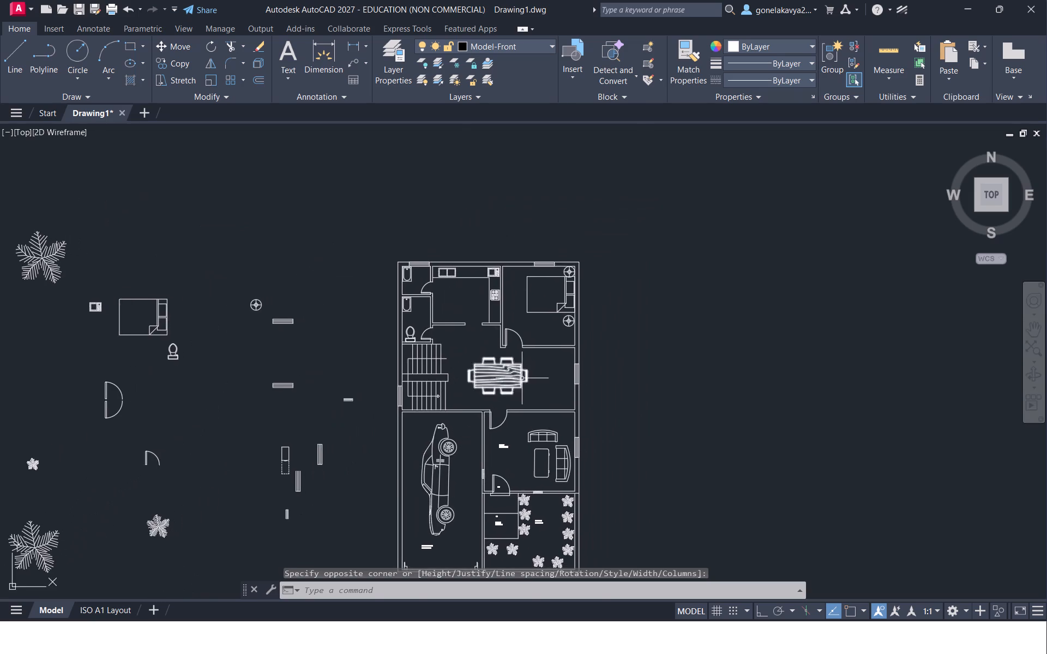
pyautogui.scroll(2, 522, 377)
pyautogui.moveTo(550, 365); pyautogui.dragTo(467, 398, button='middle')
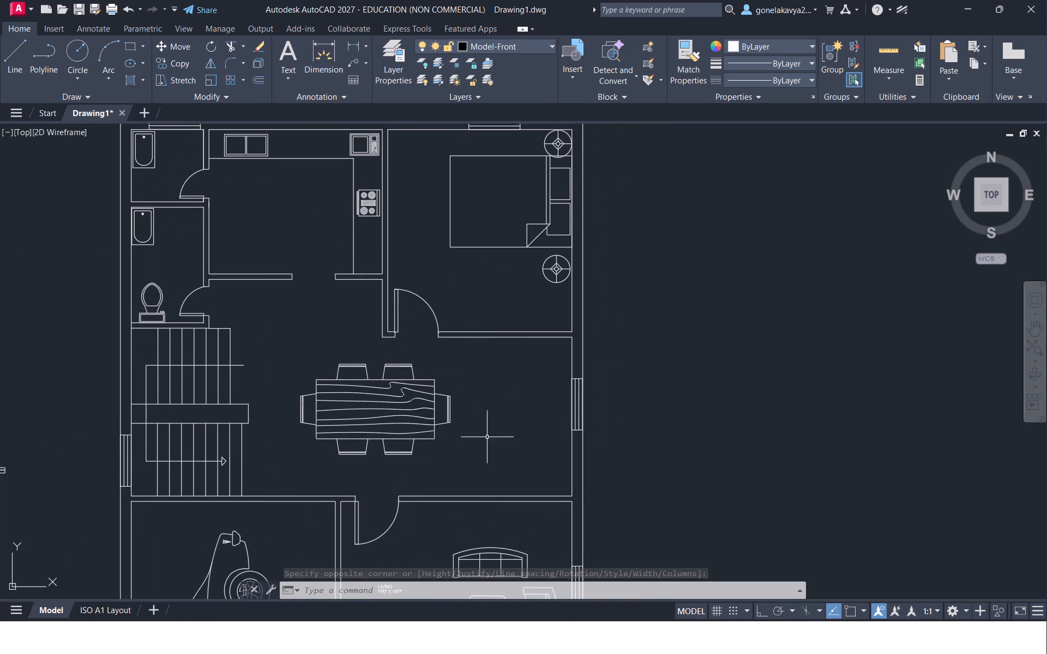
pyautogui.scroll(2, 487, 418)
pyautogui.press('space')
pyautogui.moveTo(452, 368); pyautogui.dragTo(454, 392)
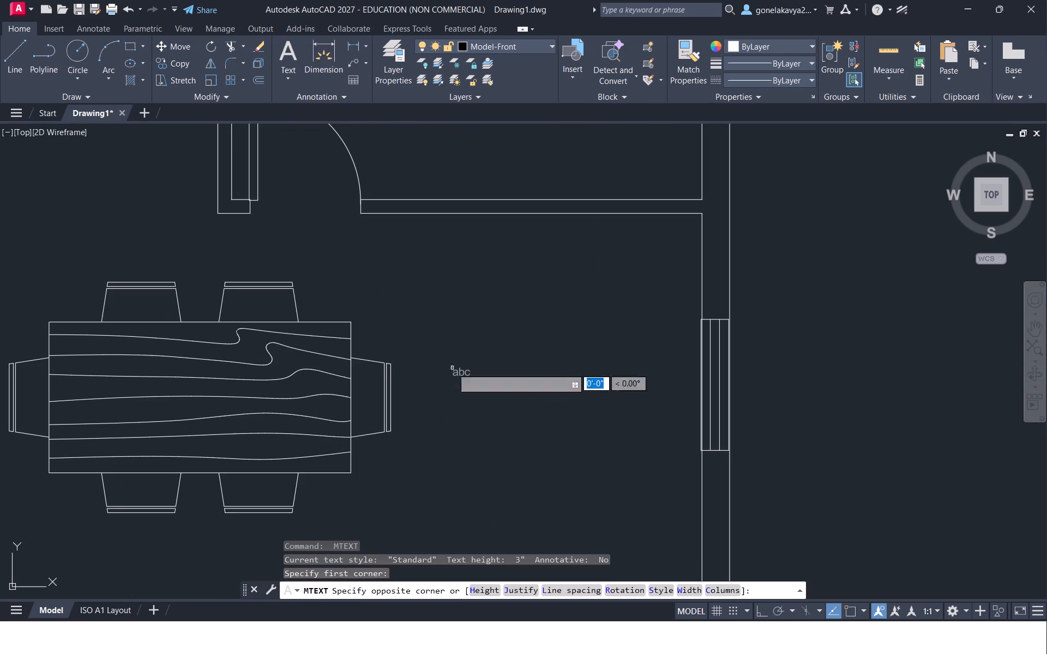
pyautogui.moveTo(454, 392); pyautogui.dragTo(583, 454)
pyautogui.click(583, 454)
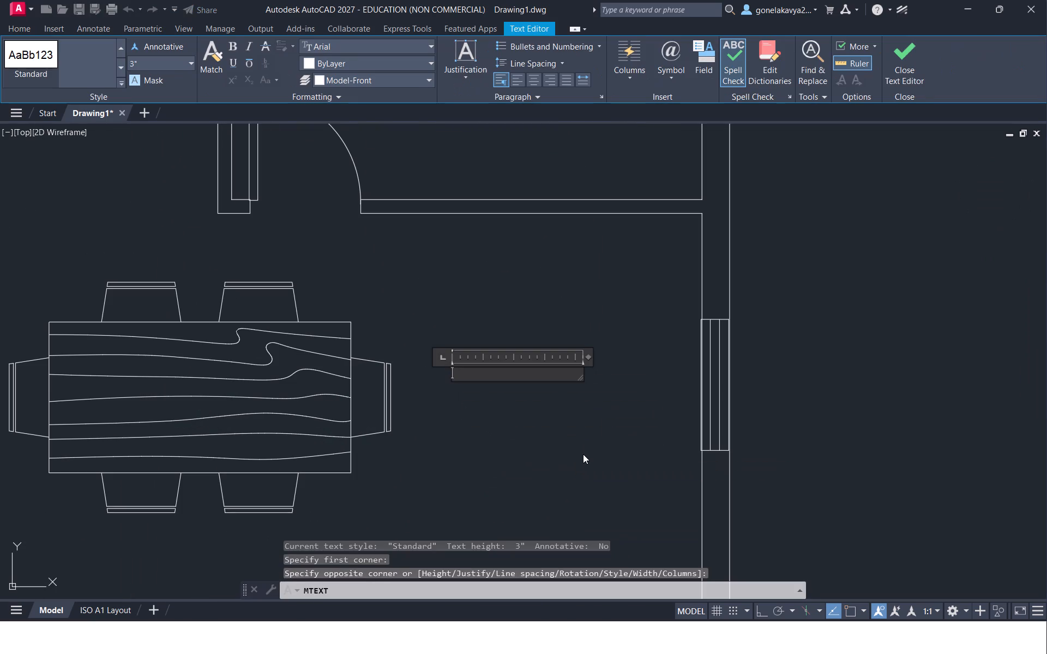
pyautogui.press('d')
pyautogui.write('INIMG')
pyautogui.press('BackSpace')
pyautogui.press('BackSpace')
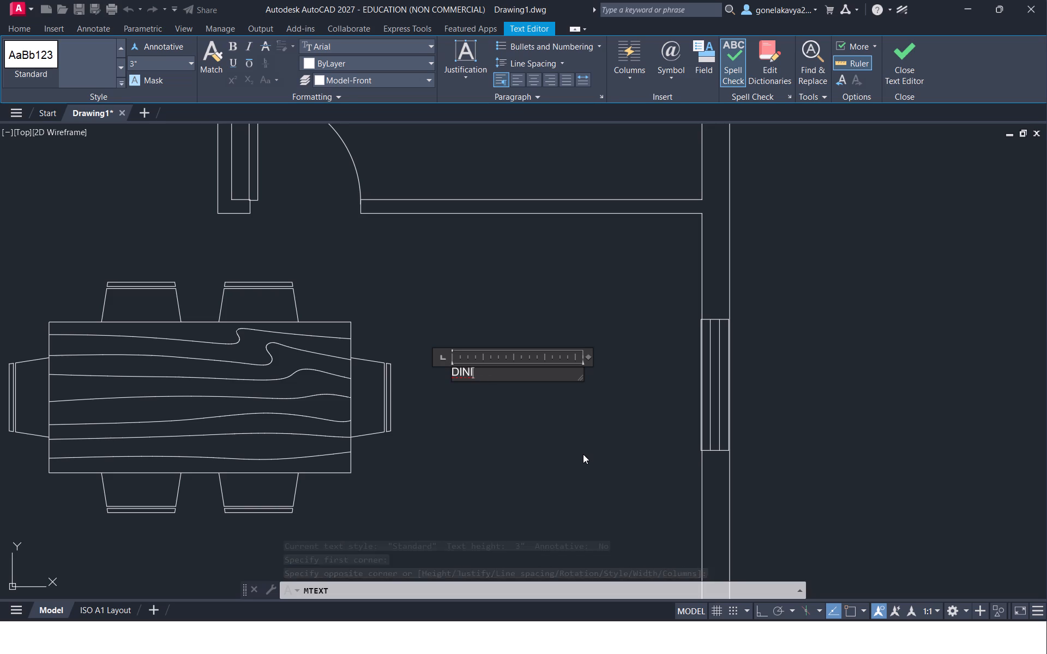
pyautogui.write('NG')
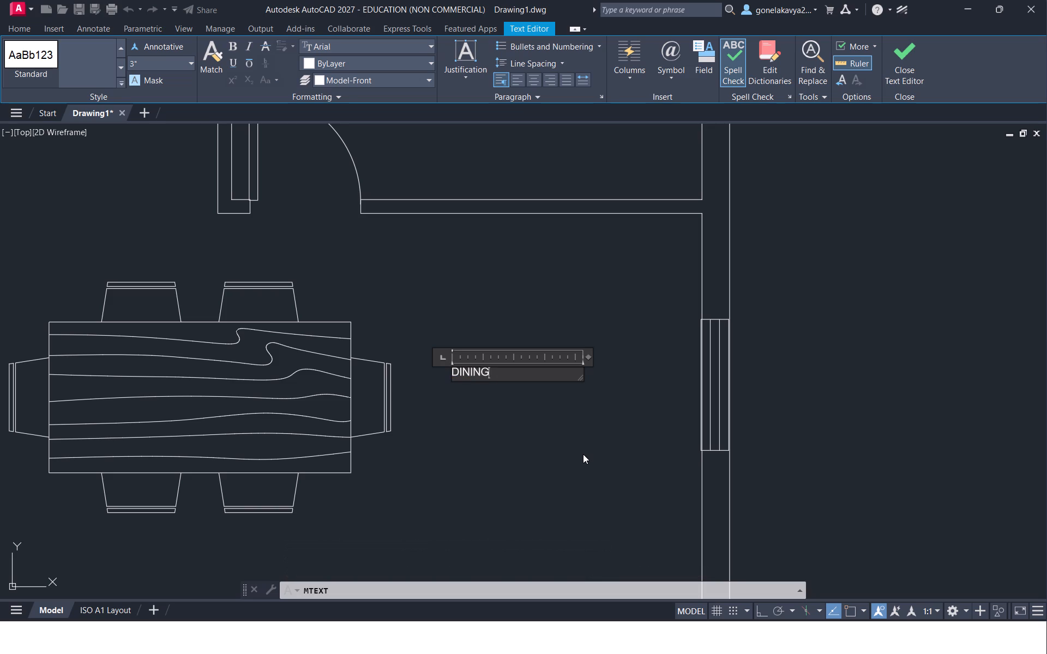
pyautogui.press('Return')
pyautogui.write('16\'0" X')
pyautogui.press('space')
pyautogui.write("11'")
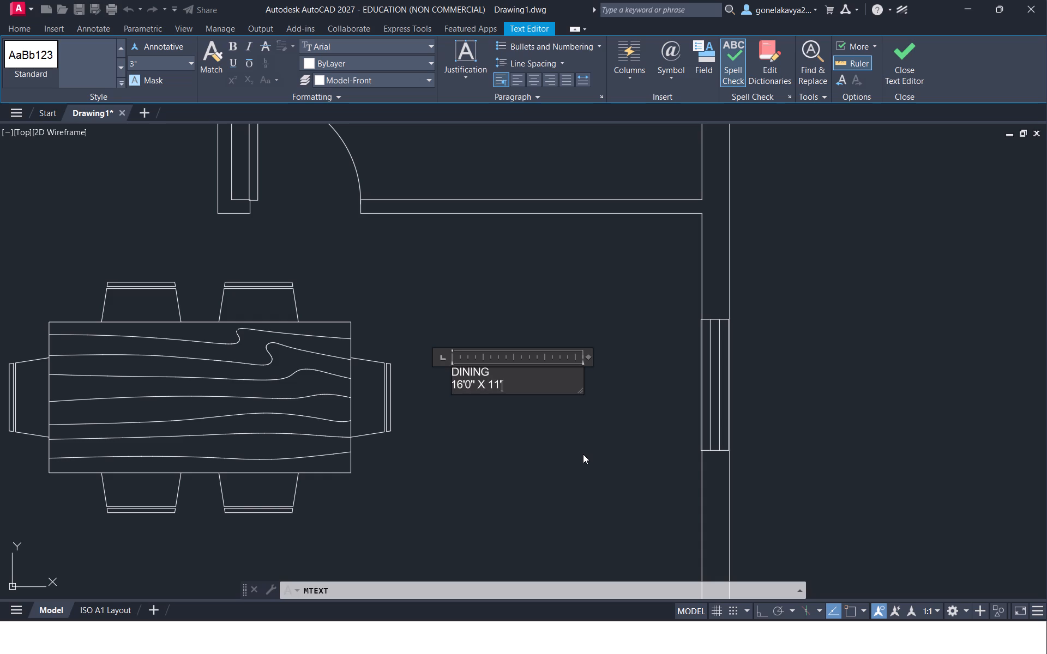
pyautogui.press('0')
pyautogui.hotkey('shift', '"')
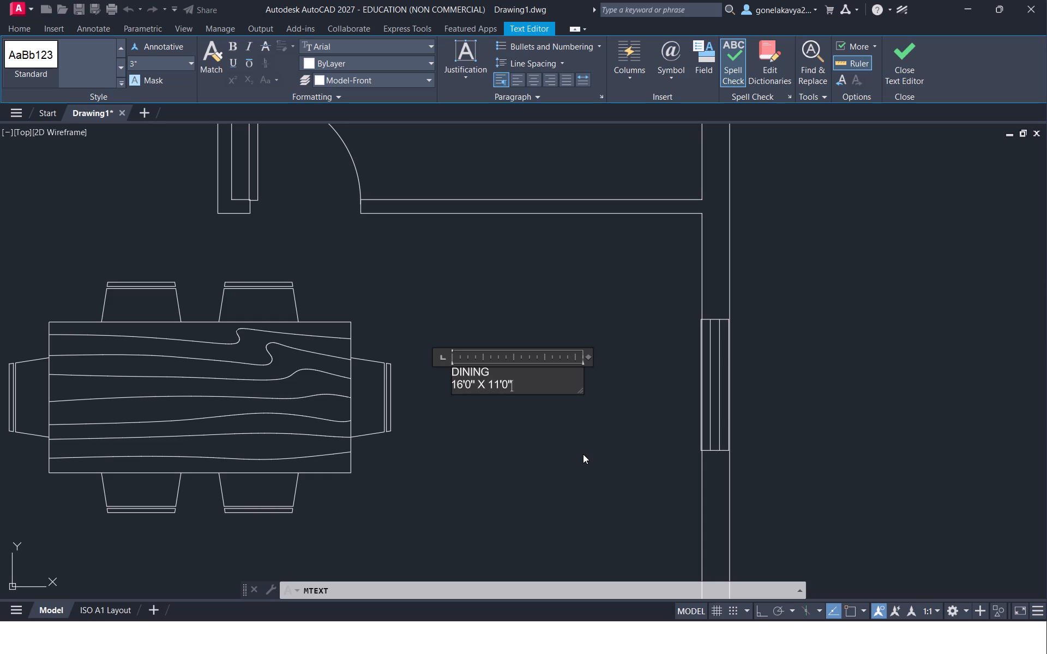
pyautogui.click(583, 454)
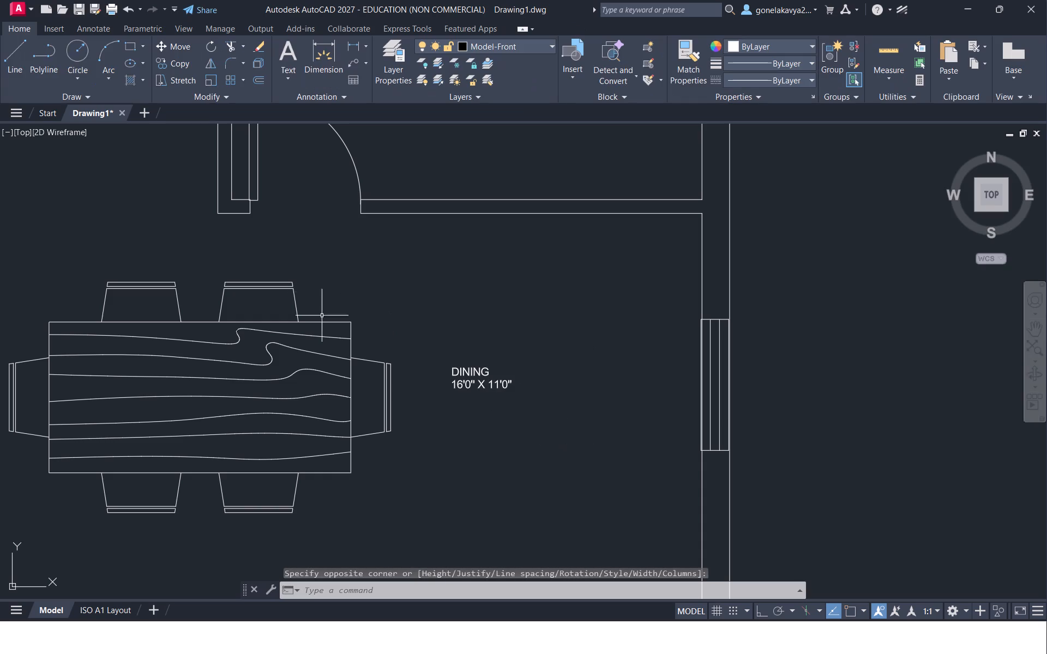
# Add a multiline text label in the bedroom south of the bed reading BEB ROOM-1, with 12'0" X 14'0" on the second line.
pyautogui.moveTo(346, 347); pyautogui.dragTo(464, 484, button='middle')
pyautogui.scroll(-1, 464, 484)
pyautogui.moveTo(503, 312); pyautogui.dragTo(495, 313, button='middle')
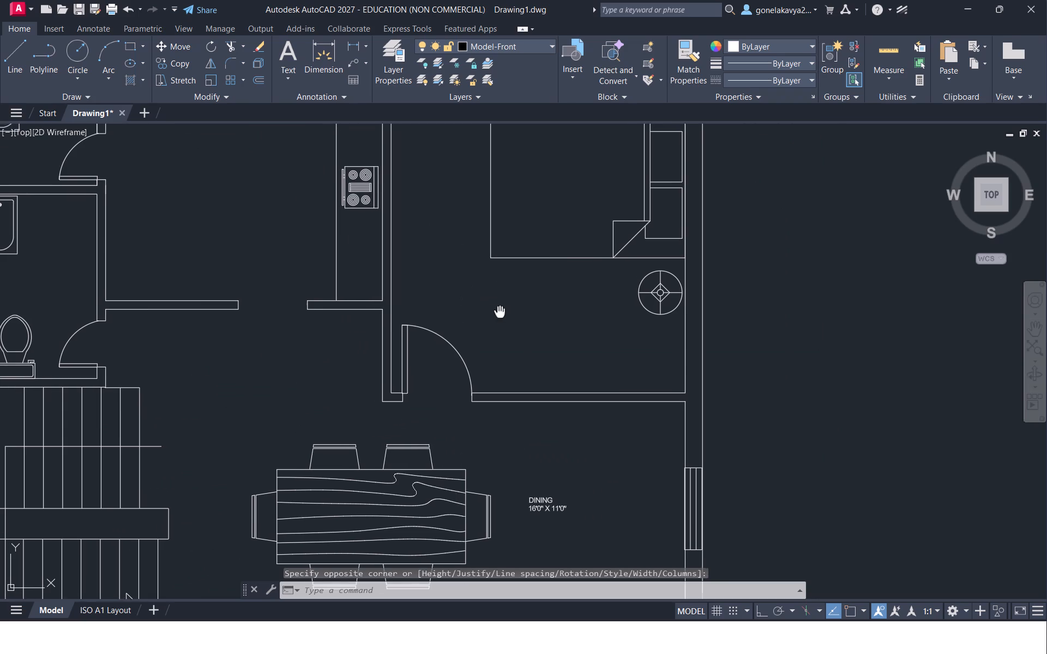
pyautogui.moveTo(495, 313); pyautogui.dragTo(414, 308, button='middle')
pyautogui.press('space')
pyautogui.moveTo(417, 288); pyautogui.dragTo(474, 322)
pyautogui.click(474, 321)
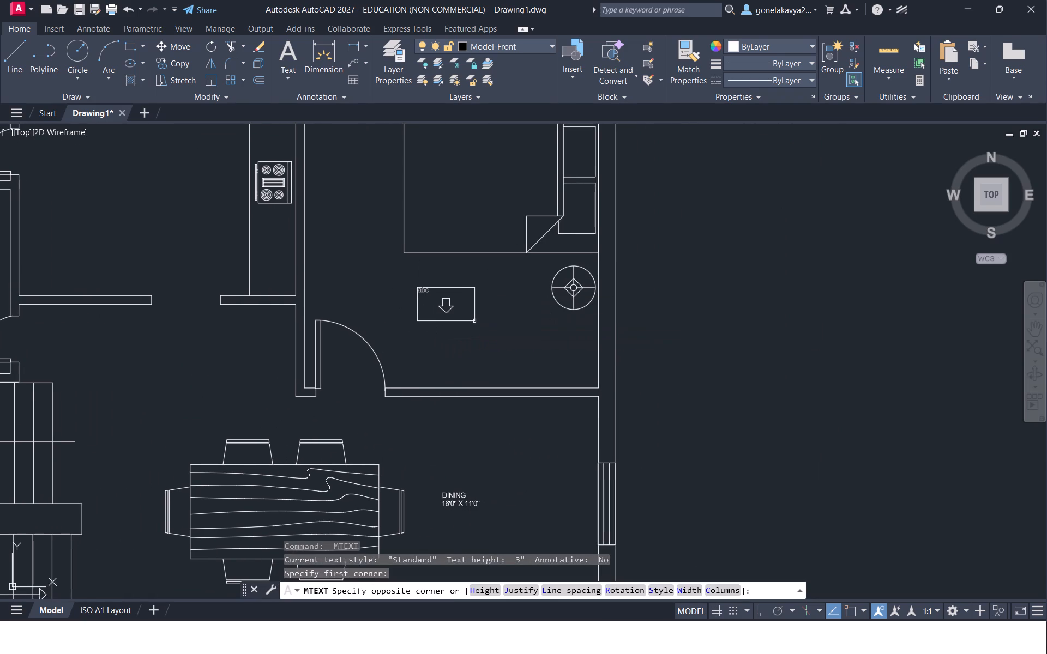
pyautogui.write('BR')
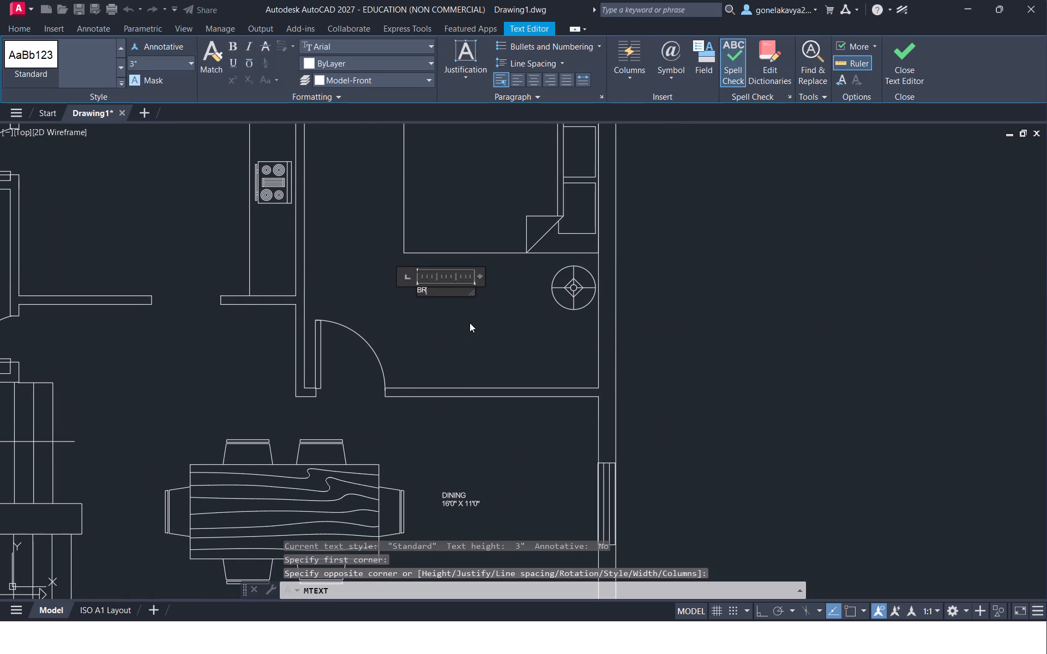
pyautogui.press('BackSpace')
pyautogui.write('EB R')
pyautogui.write('OOM')
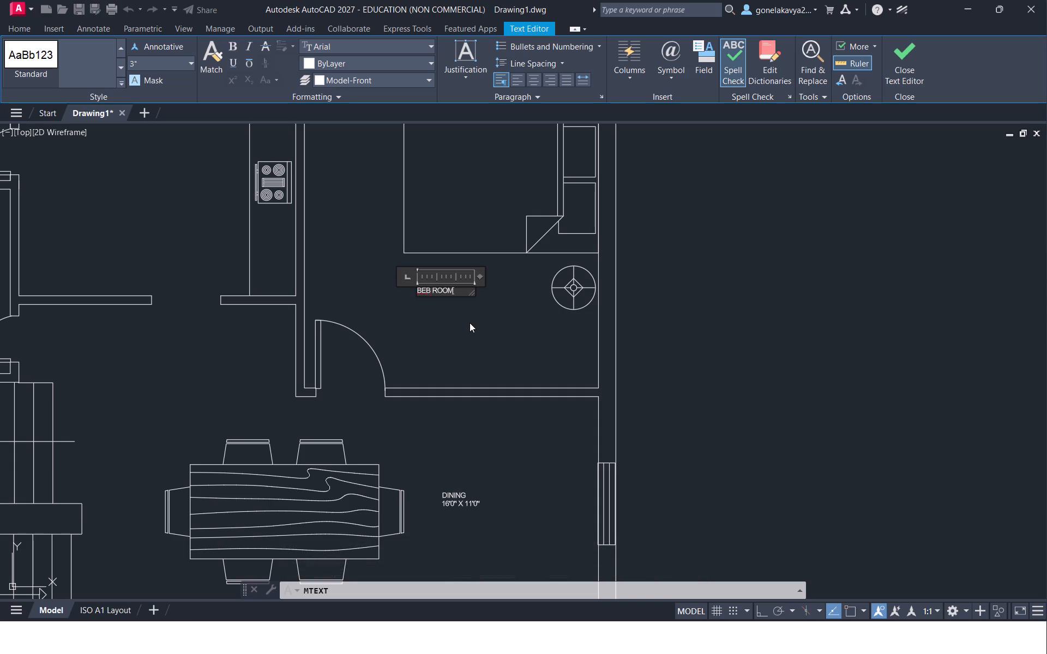
pyautogui.write('-1')
pyautogui.press('Return')
pyautogui.write('12\'0" X')
pyautogui.press('space')
pyautogui.write('14\'0"')
pyautogui.press('Return')
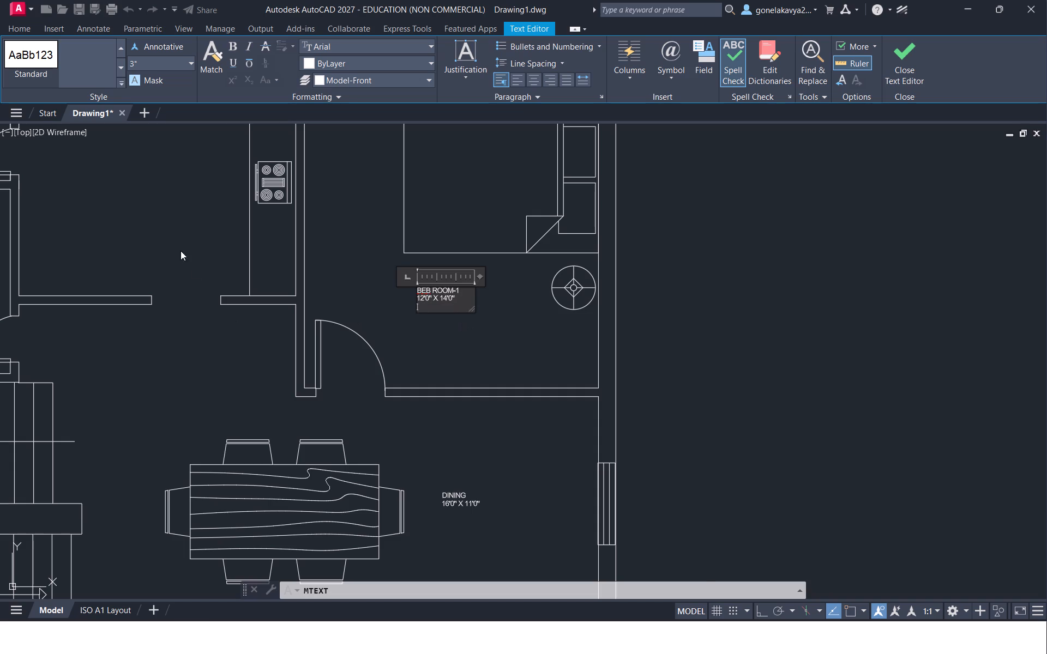
pyautogui.click(175, 247)
# Add a multiline text label in the room with the stove and sink reading KITCHEN, with 12'0" X 10'0" on the second line.
pyautogui.moveTo(171, 204); pyautogui.dragTo(569, 341, button='middle')
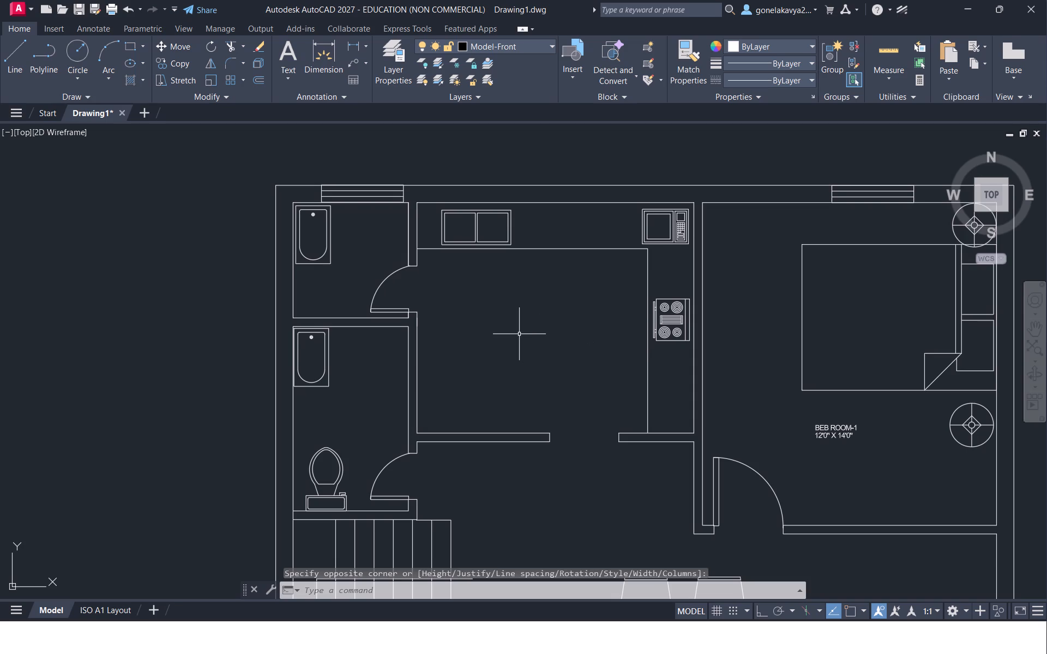
pyautogui.moveTo(519, 334); pyautogui.dragTo(378, 308, button='middle')
pyautogui.press('space')
pyautogui.moveTo(356, 269); pyautogui.dragTo(376, 315)
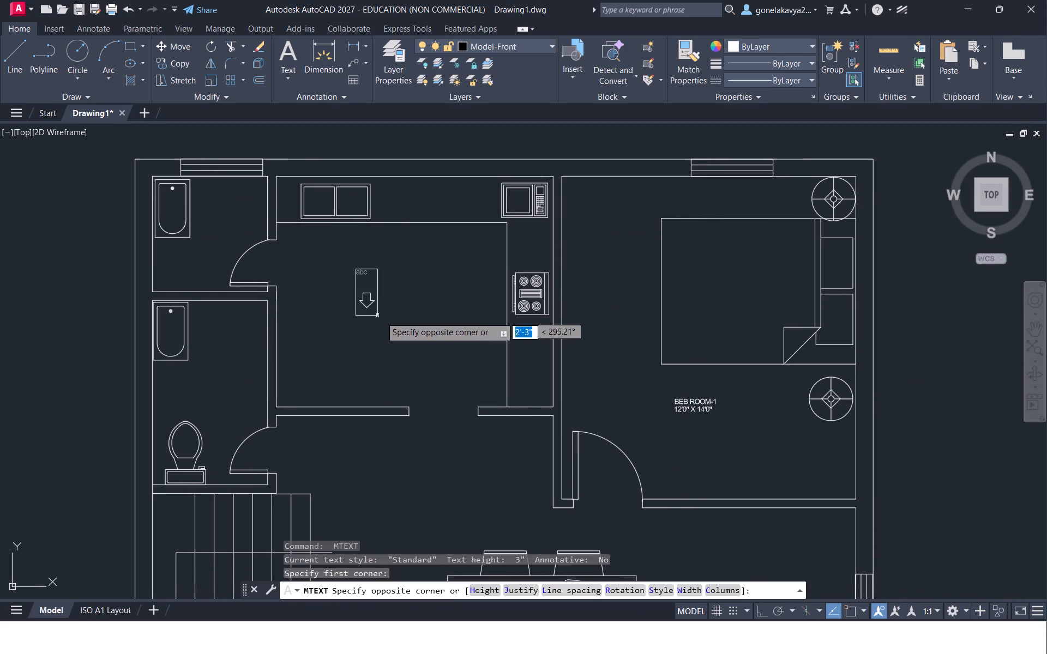
pyautogui.click(426, 322)
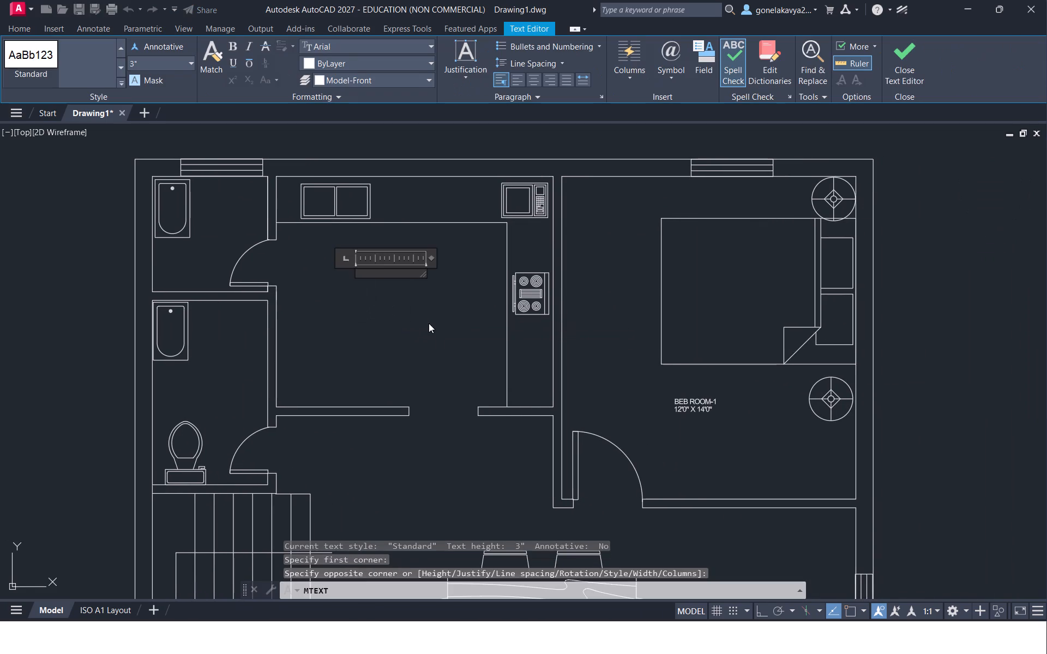
pyautogui.write('KI')
pyautogui.write('TCHE')
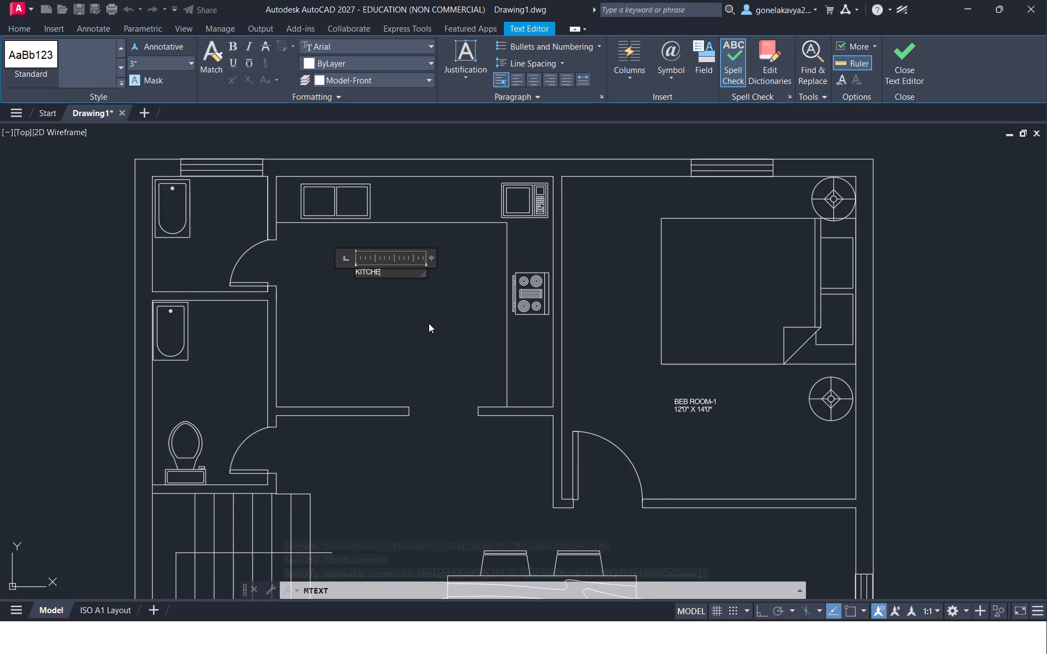
pyautogui.press('n')
pyautogui.press('Return')
pyautogui.write("12'.")
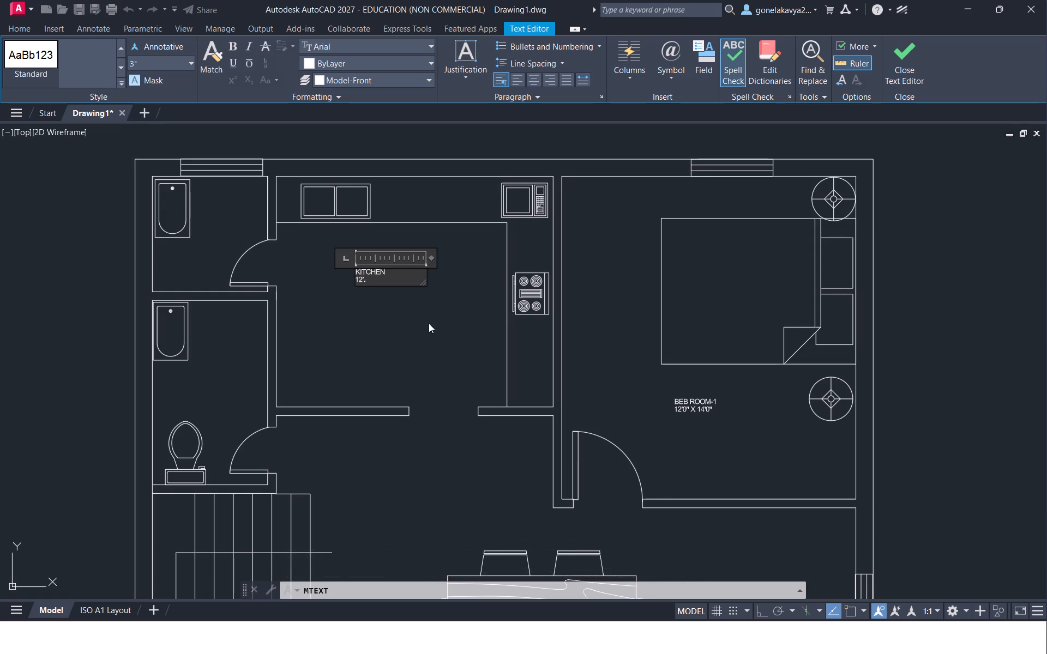
pyautogui.press('BackSpace')
pyautogui.write('0" X')
pyautogui.press('space')
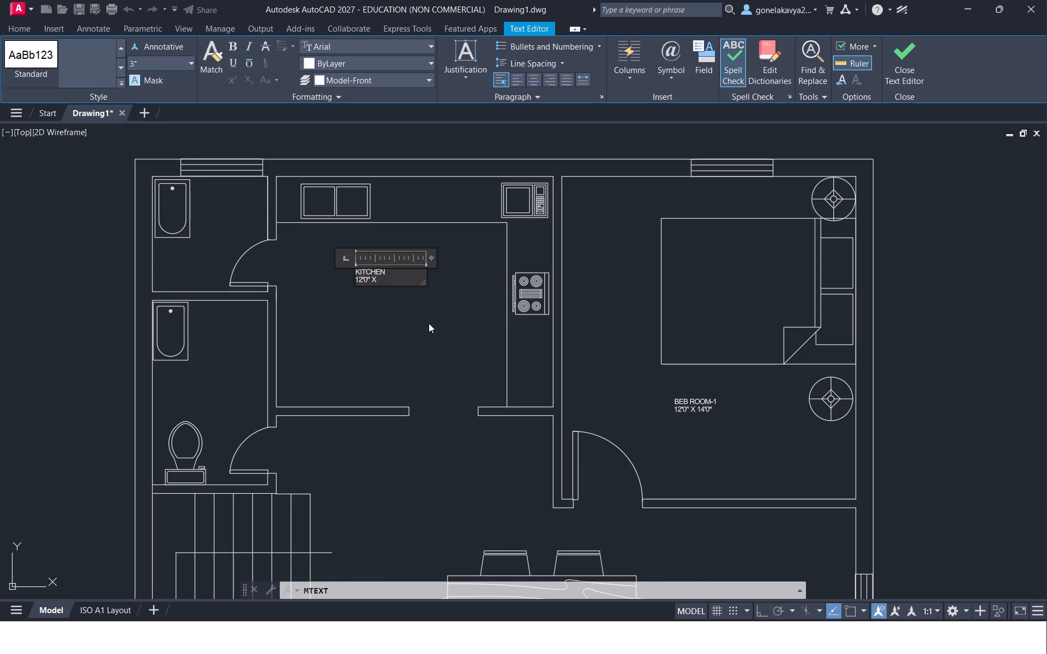
pyautogui.write('10\'0"')
pyautogui.click(429, 323)
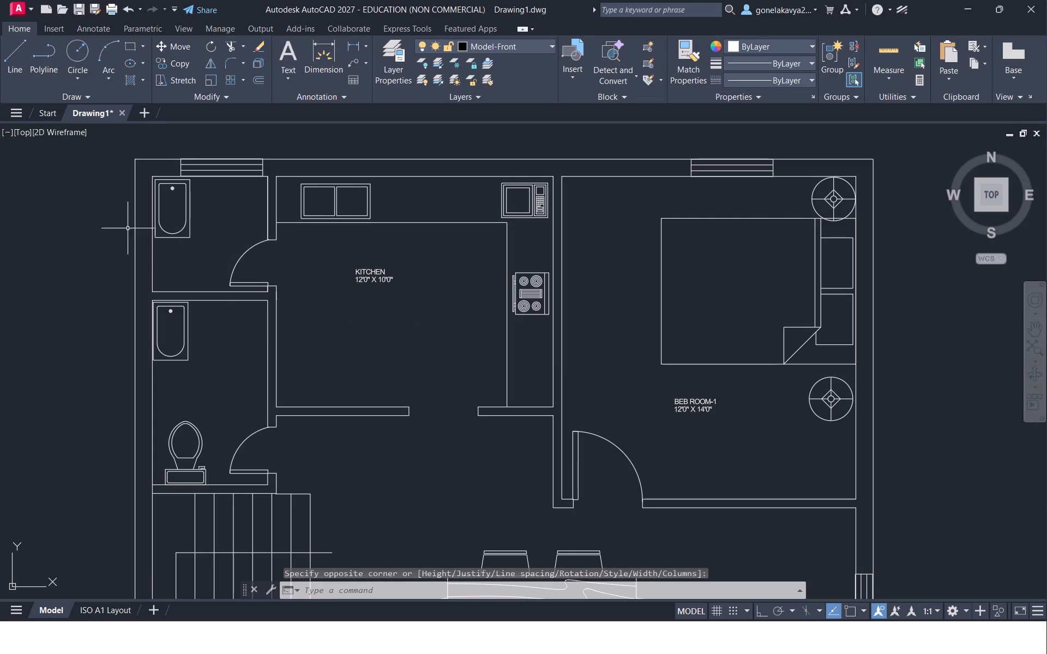
# Add a multiline text label east of the northern bathtub reading WASH, with 5'0" X 5'0" on the second line, widening the text frame to fit.
pyautogui.scroll(1, 155, 232)
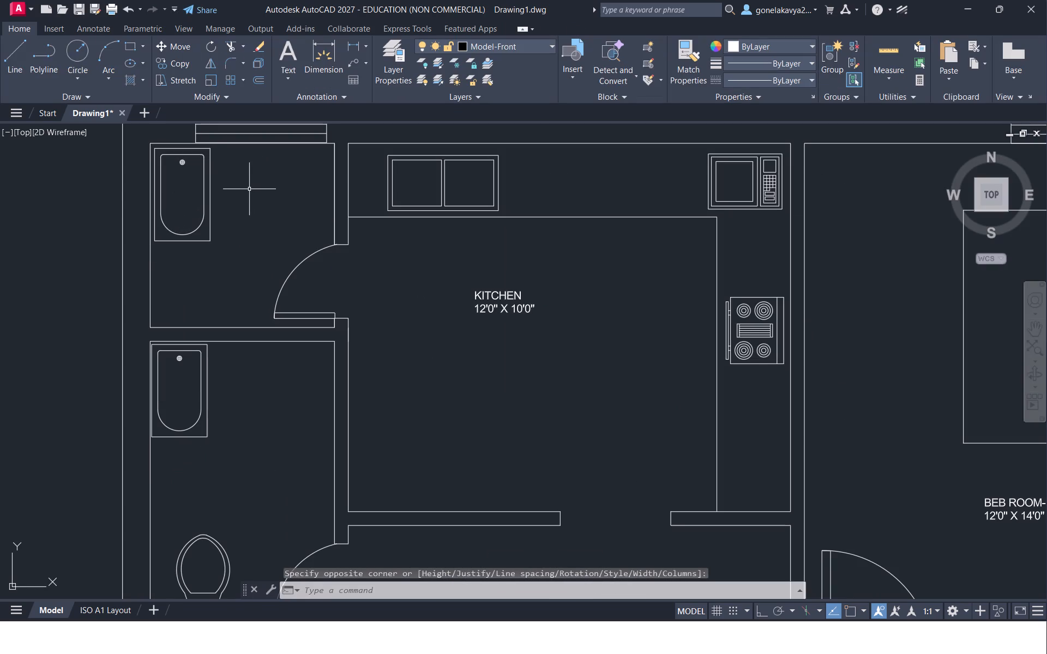
pyautogui.press('space')
pyautogui.moveTo(250, 191); pyautogui.dragTo(260, 218)
pyautogui.click(282, 206)
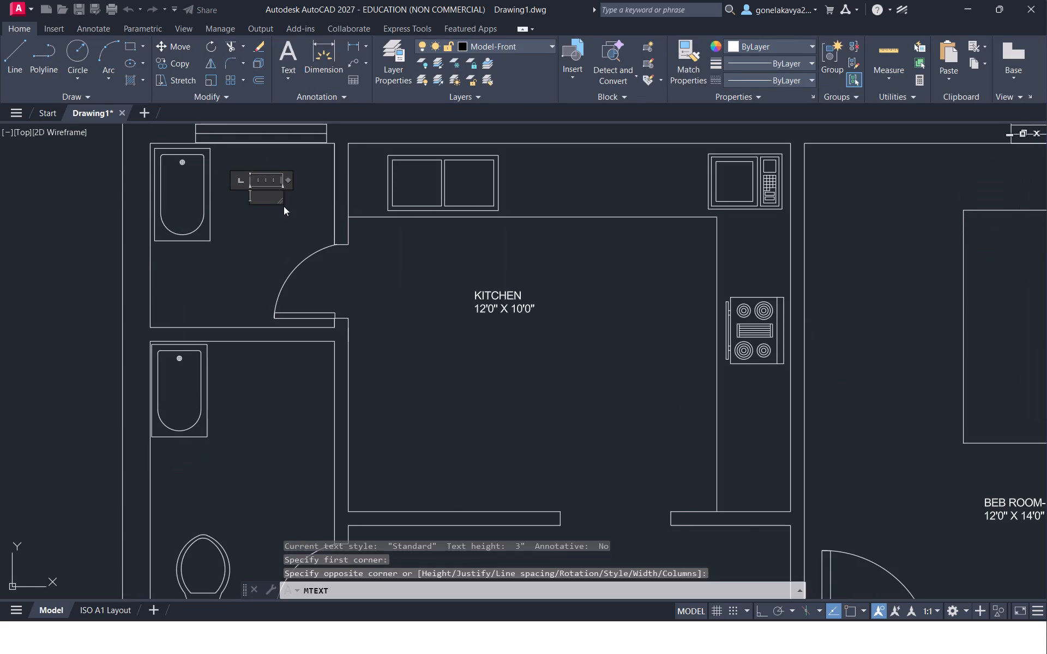
pyautogui.write('WASH')
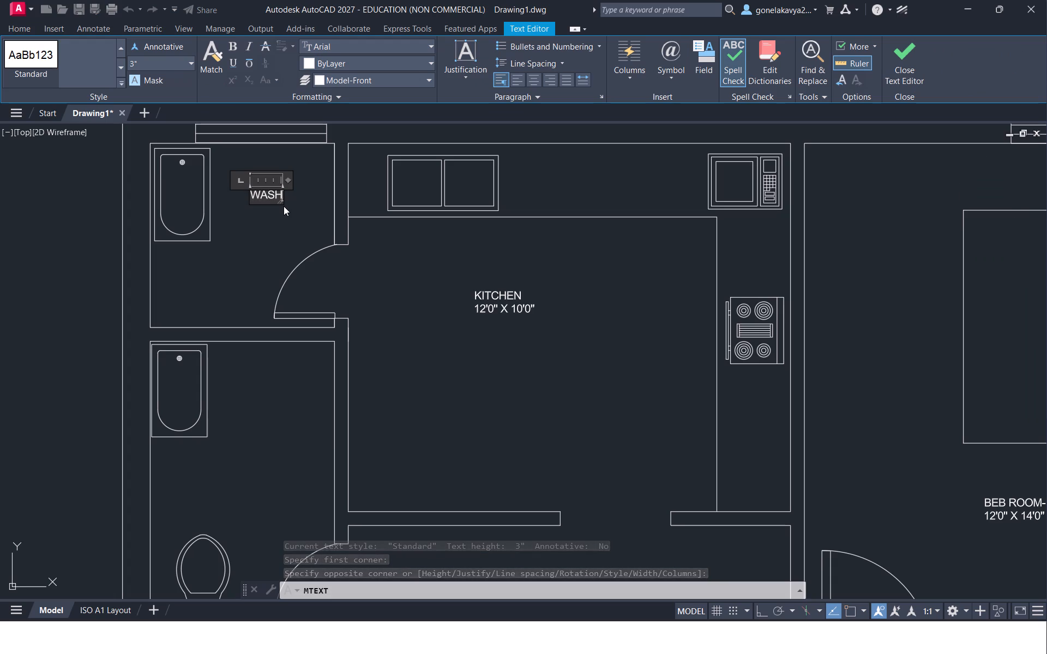
pyautogui.press('Return')
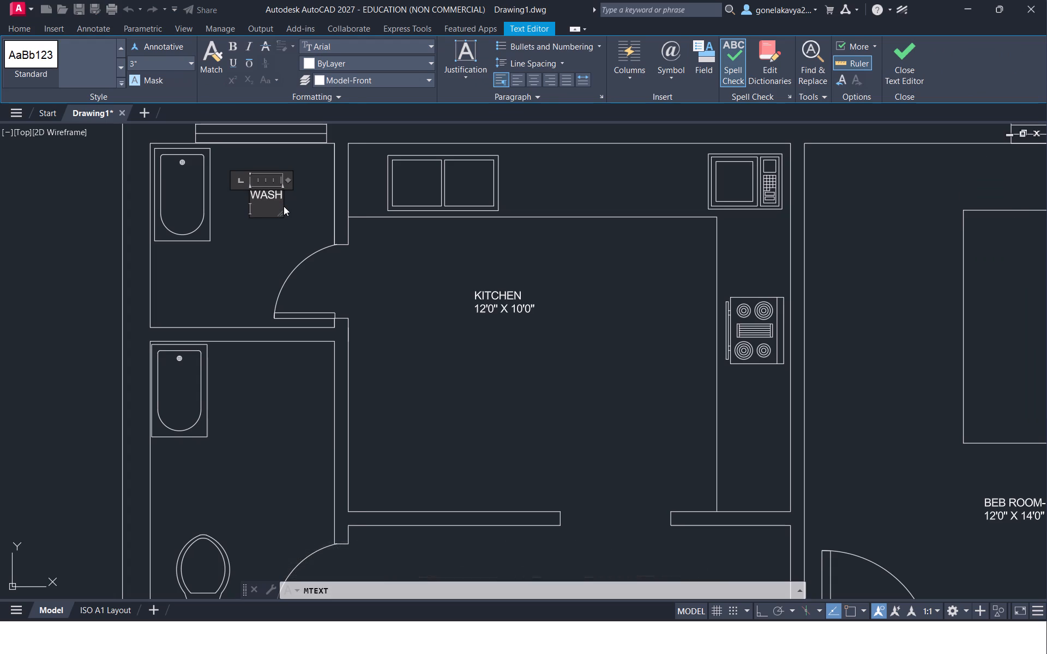
pyautogui.write('5\'0" X')
pyautogui.press('space')
pyautogui.write('5\'0"')
pyautogui.moveTo(288, 181); pyautogui.dragTo(317, 179)
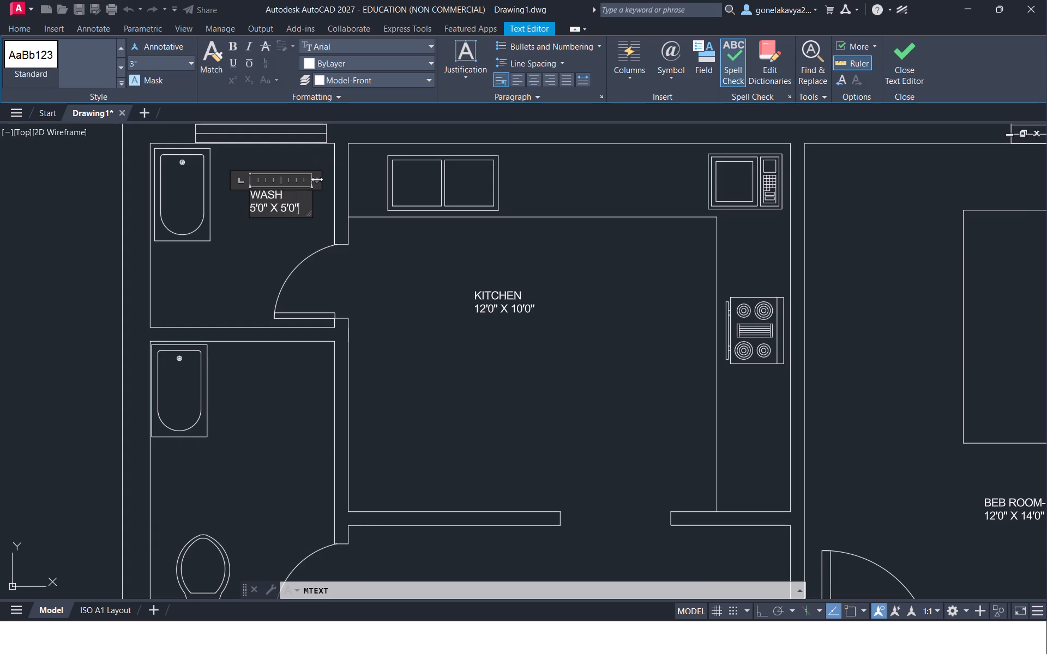
pyautogui.click(317, 179)
pyautogui.click(256, 244)
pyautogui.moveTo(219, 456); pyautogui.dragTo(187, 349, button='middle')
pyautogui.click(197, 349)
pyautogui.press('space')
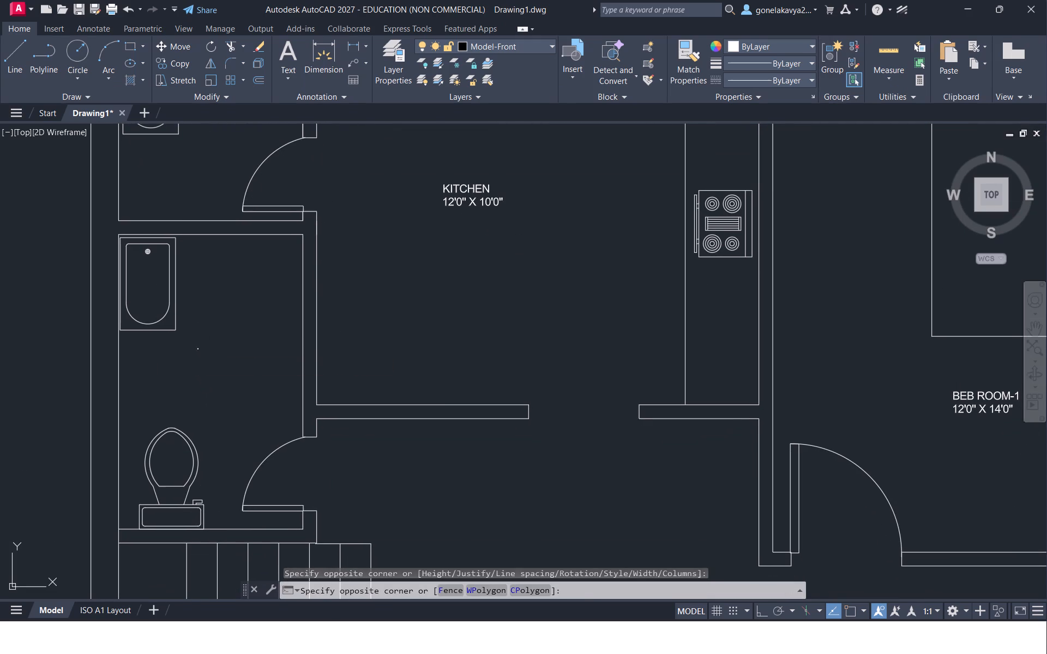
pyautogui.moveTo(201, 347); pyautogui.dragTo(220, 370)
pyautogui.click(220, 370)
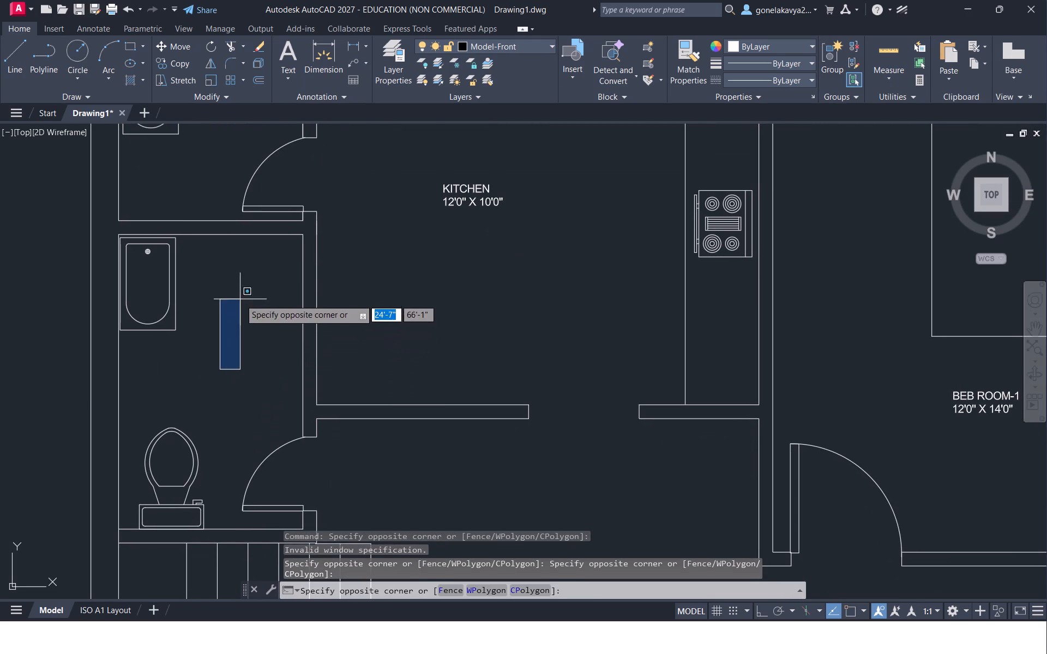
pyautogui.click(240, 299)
# Add a multiline text label east of the southern bathtub reading TOILET, with 5'0" X 8'0" on the second line.
pyautogui.click(286, 40)
pyautogui.moveTo(186, 253); pyautogui.dragTo(215, 304)
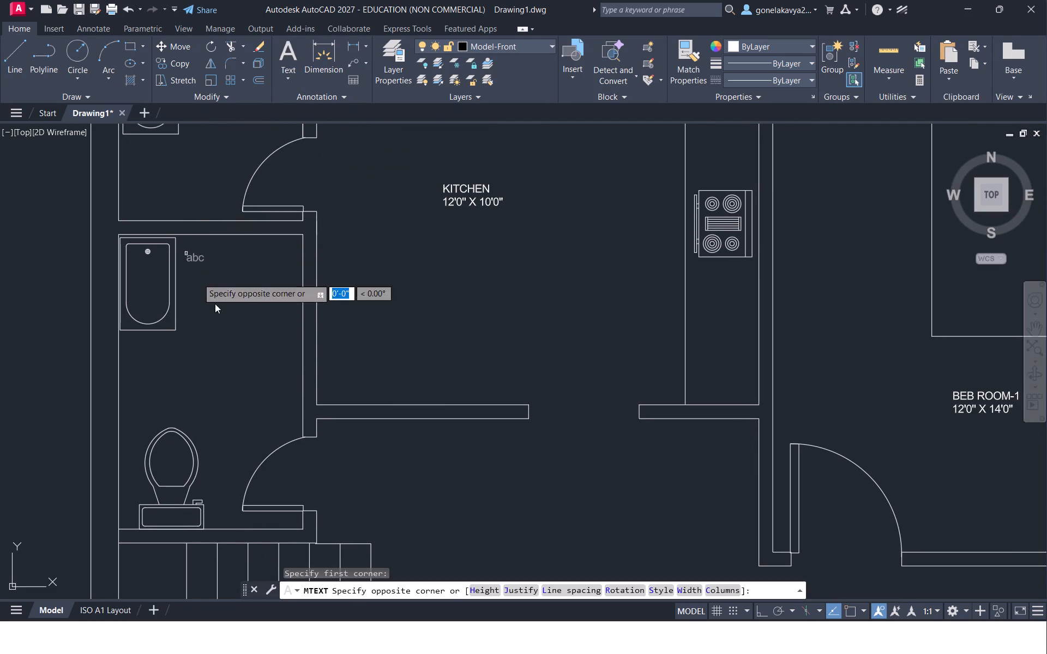
pyautogui.moveTo(215, 304); pyautogui.dragTo(241, 346)
pyautogui.click(242, 351)
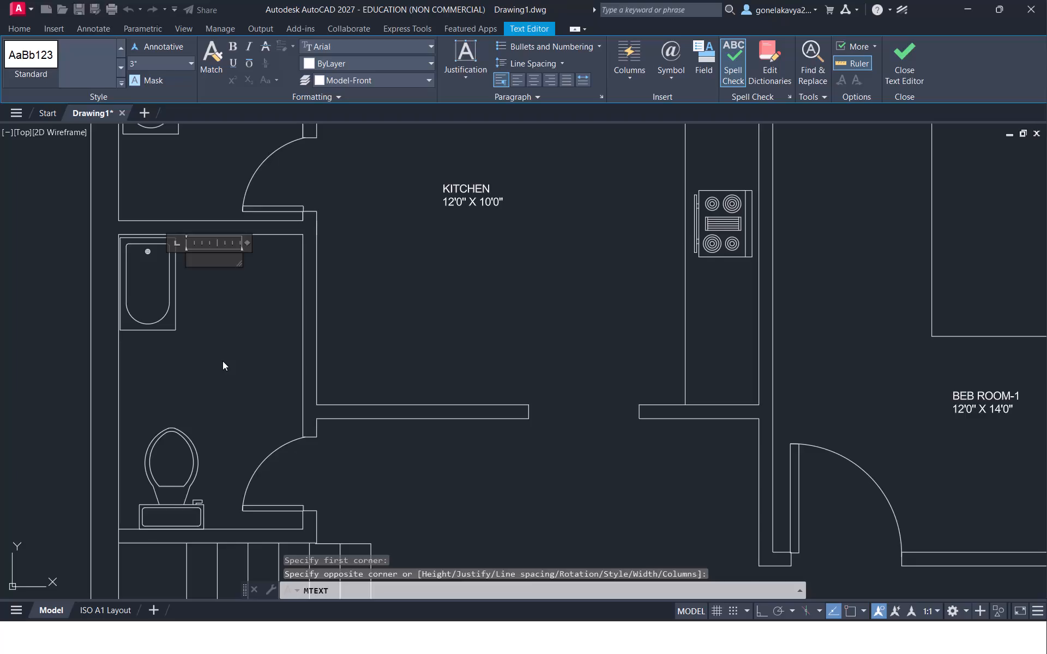
pyautogui.write('TO')
pyautogui.write('ILET')
pyautogui.press('Return')
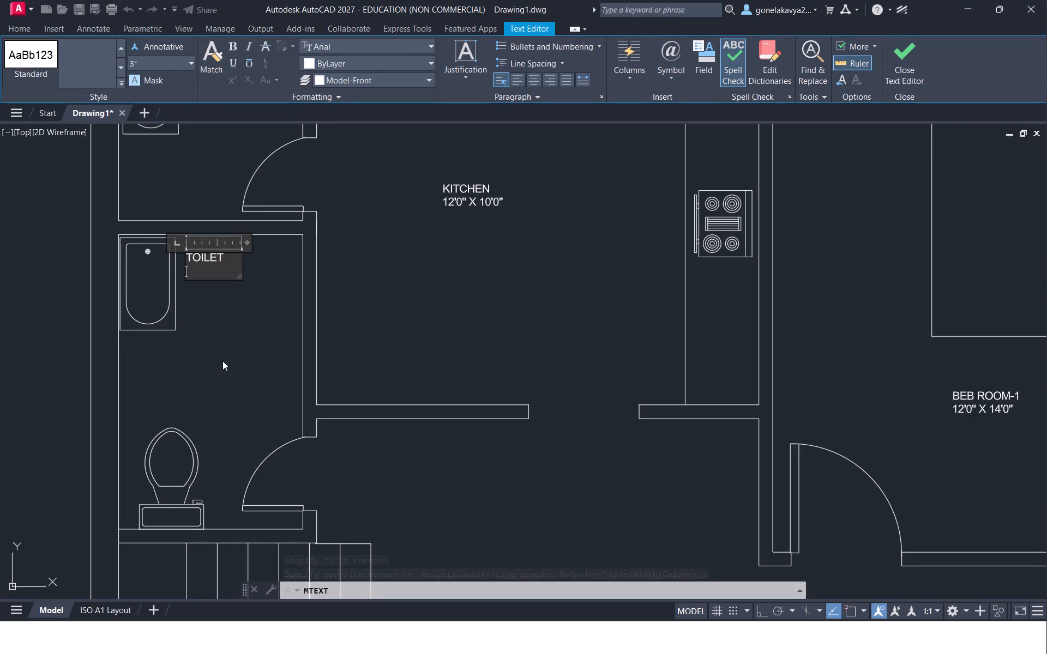
pyautogui.write('5\'0" X')
pyautogui.press('space')
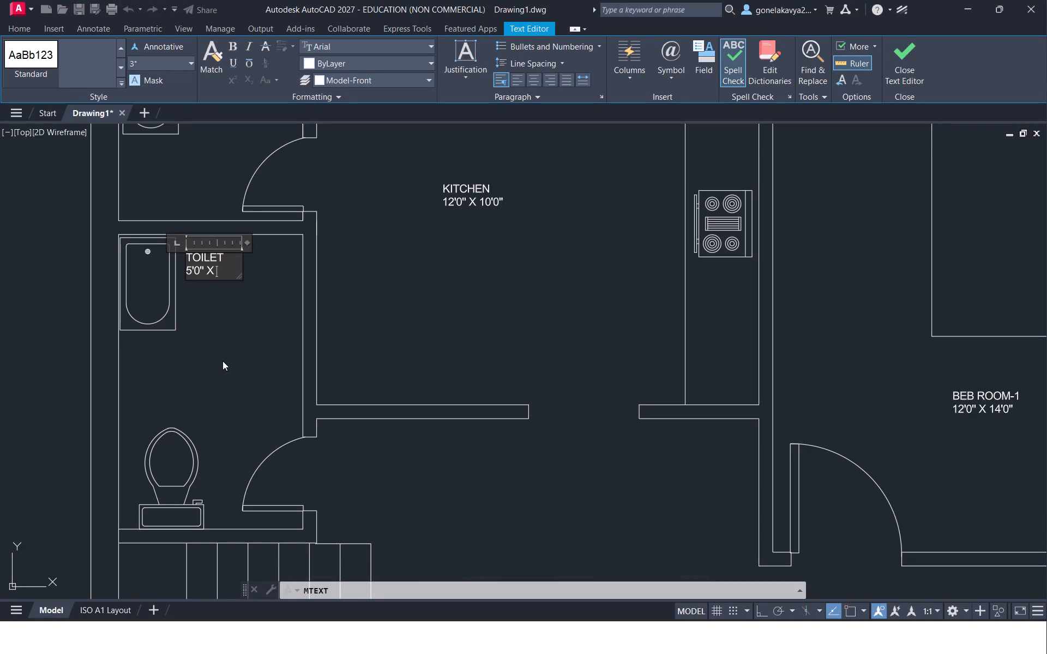
pyautogui.write('8\'0"')
pyautogui.press('space')
pyautogui.click(222, 361)
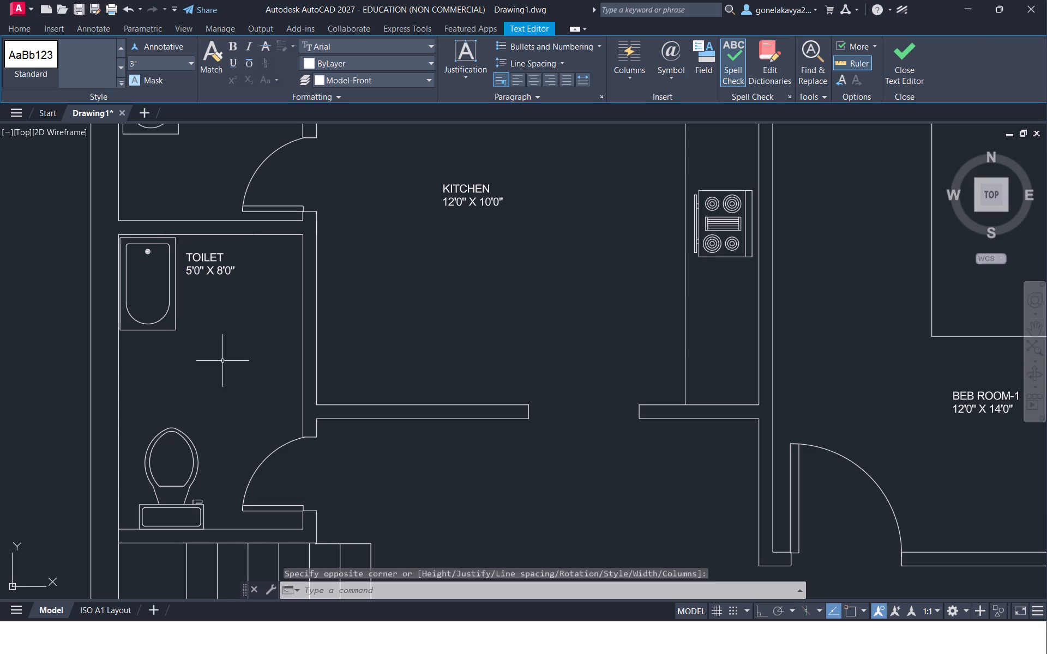
# Move the TOILET label south into the open floor between the bathtub and the toilet fixture.
pyautogui.moveTo(200, 255); pyautogui.dragTo(205, 264)
pyautogui.rightClick(223, 367)
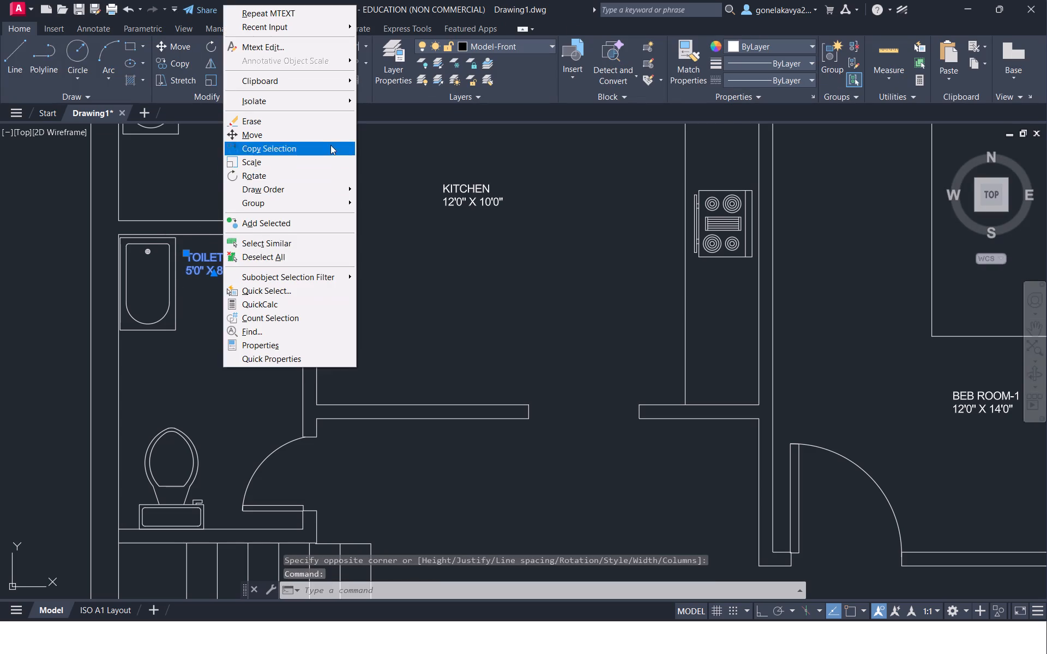
pyautogui.click(329, 134)
pyautogui.moveTo(237, 265); pyautogui.dragTo(248, 306)
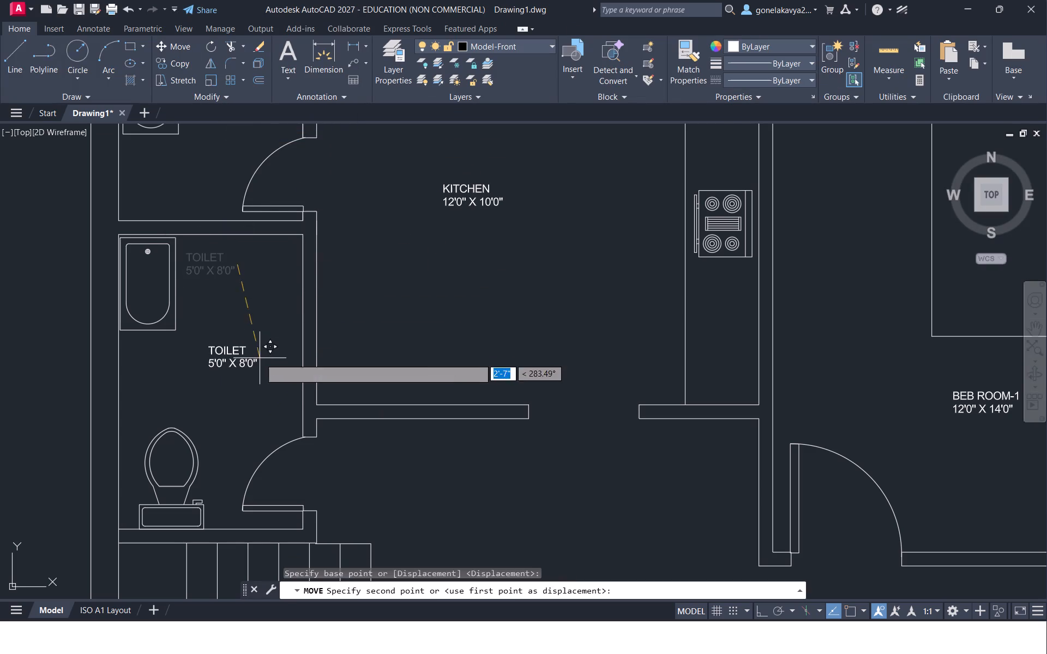
pyautogui.click(248, 377)
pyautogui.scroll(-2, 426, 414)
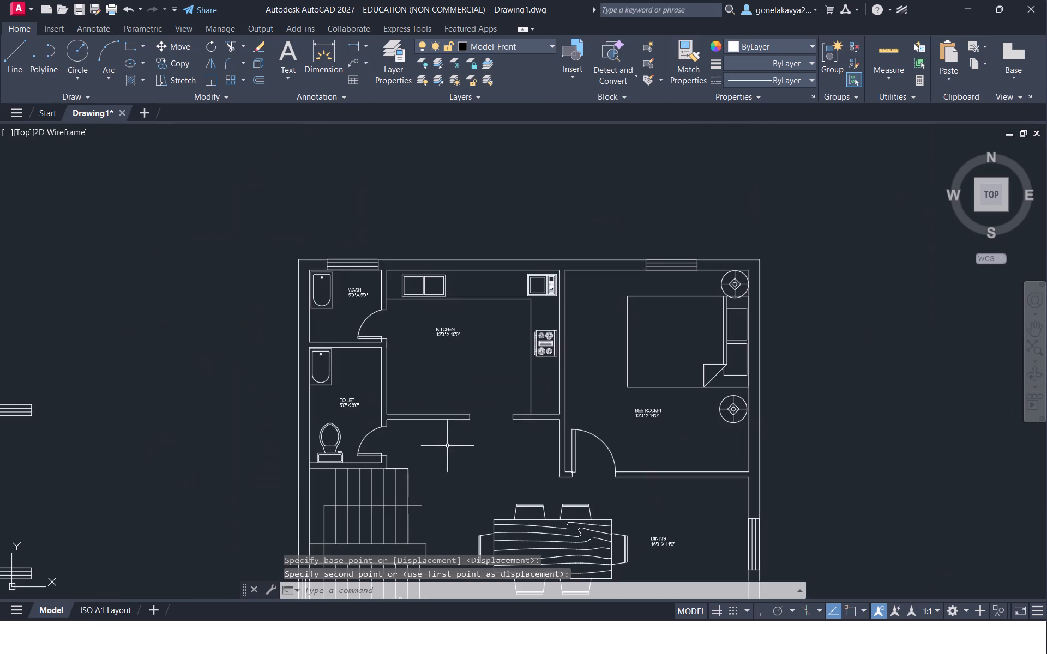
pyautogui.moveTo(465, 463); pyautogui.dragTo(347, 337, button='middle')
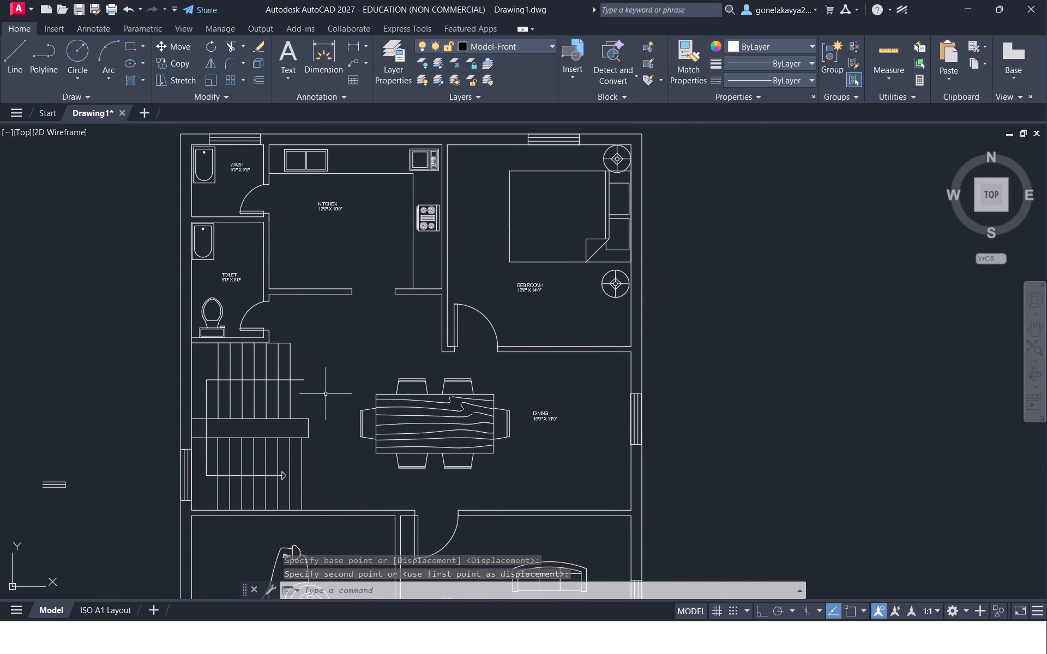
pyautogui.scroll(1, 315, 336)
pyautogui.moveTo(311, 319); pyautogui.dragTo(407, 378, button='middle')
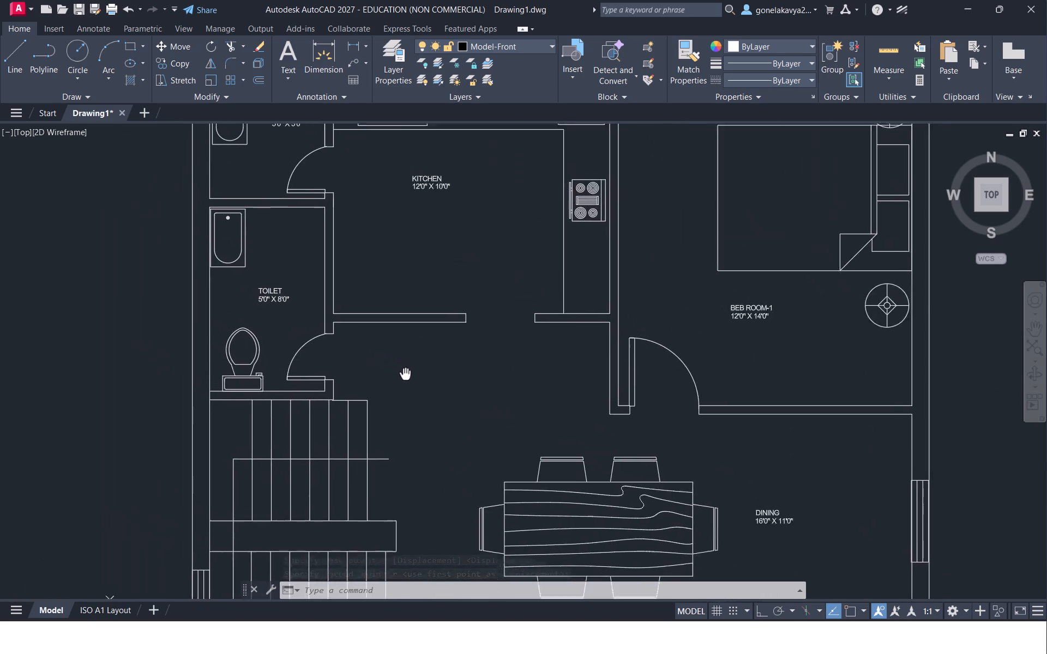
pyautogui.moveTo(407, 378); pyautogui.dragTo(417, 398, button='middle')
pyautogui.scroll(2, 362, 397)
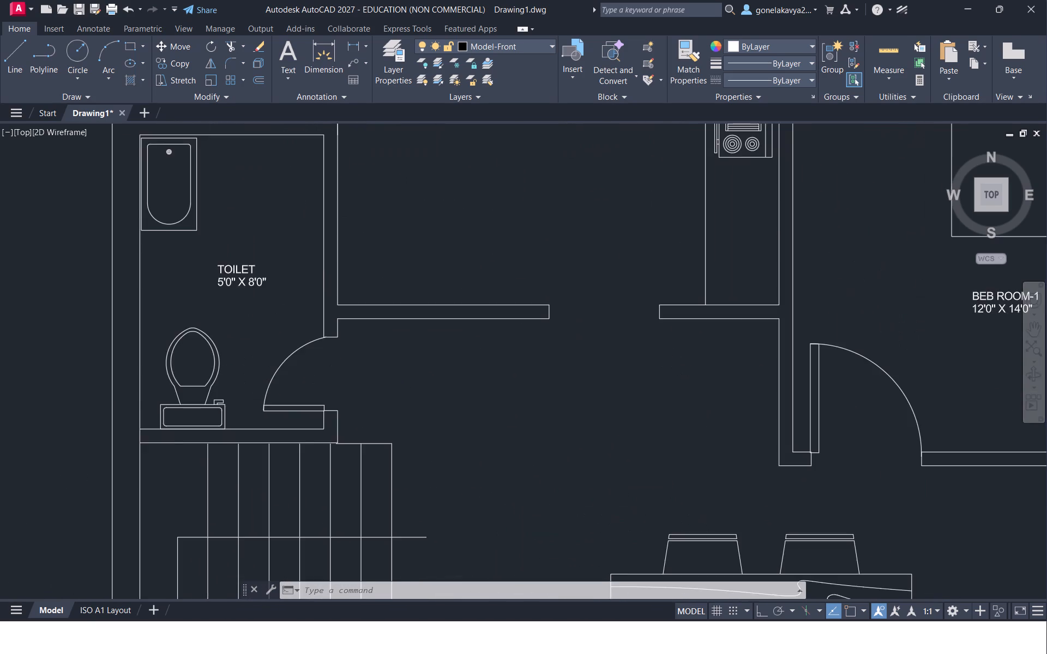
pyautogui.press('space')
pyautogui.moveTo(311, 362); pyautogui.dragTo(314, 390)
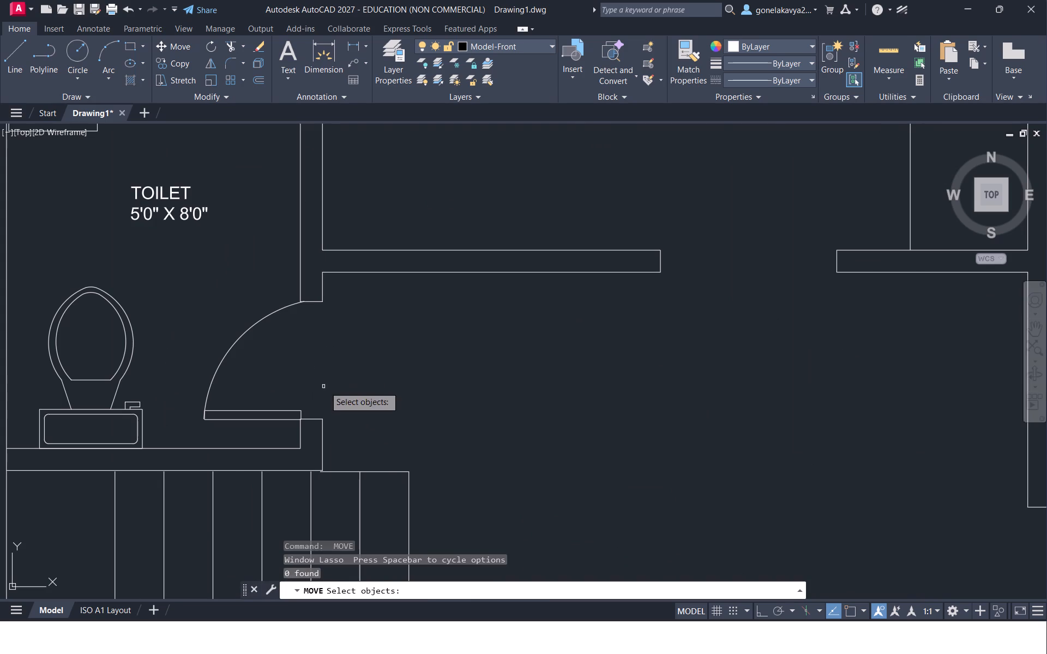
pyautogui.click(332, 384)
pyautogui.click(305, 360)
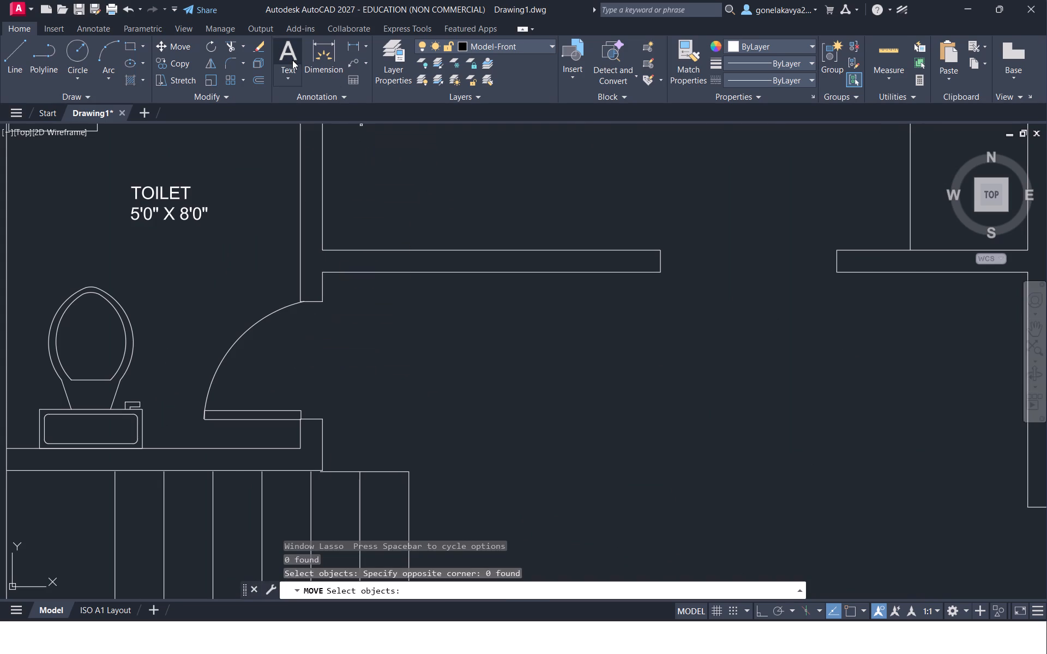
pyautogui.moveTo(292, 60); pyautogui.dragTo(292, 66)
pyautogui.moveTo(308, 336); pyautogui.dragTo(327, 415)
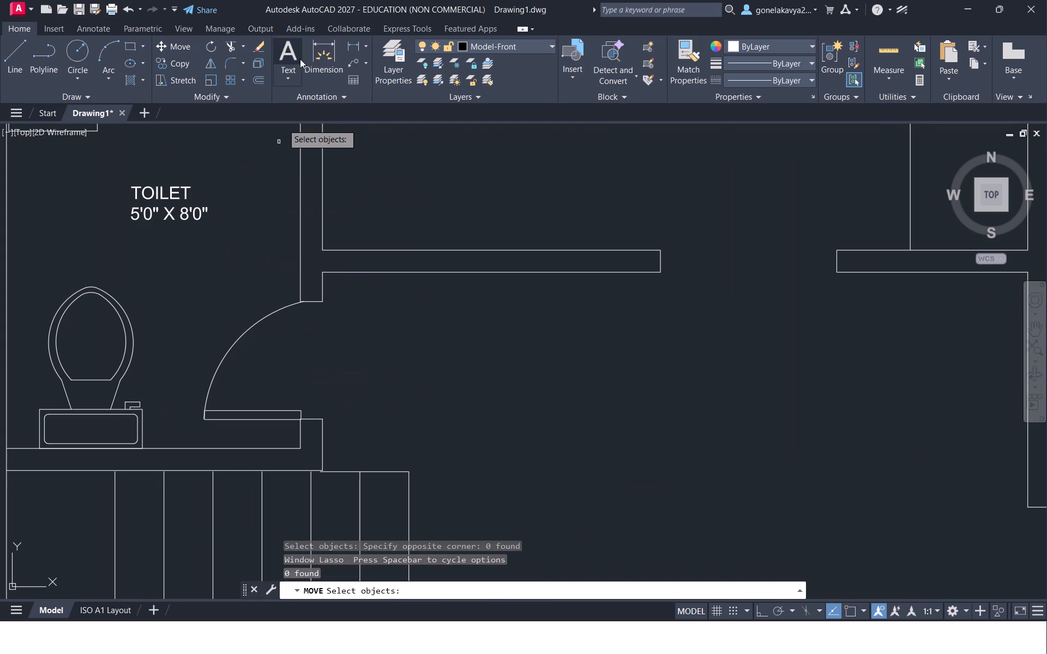
# Add a multiline text label reading D2 in the toilet's door opening.
pyautogui.moveTo(298, 50); pyautogui.dragTo(298, 58)
pyautogui.moveTo(287, 366); pyautogui.dragTo(354, 377)
pyautogui.click(356, 371)
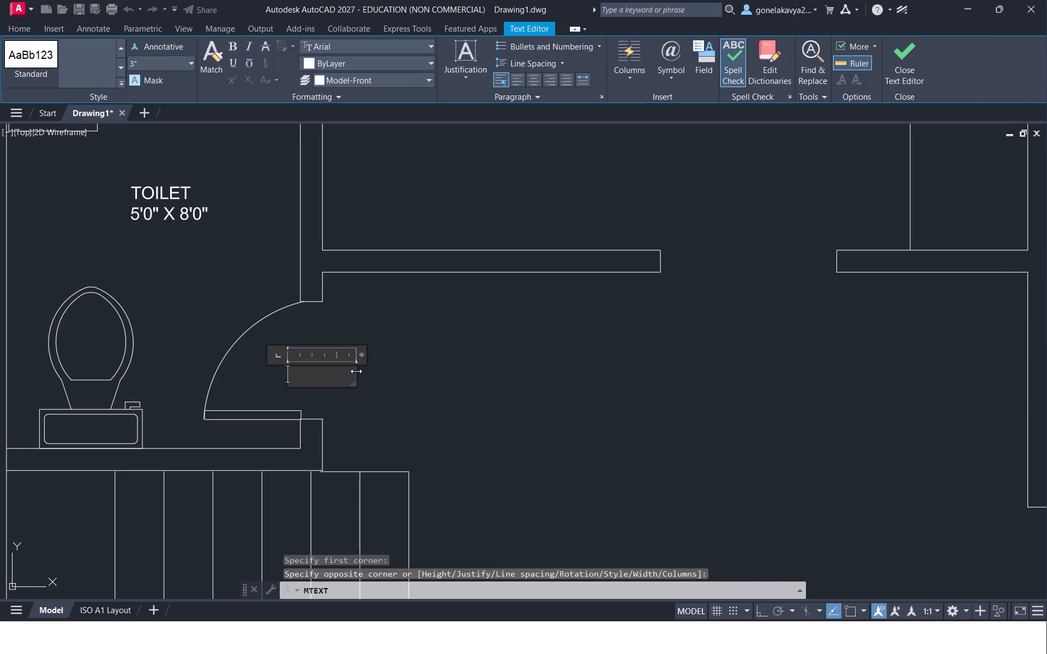
pyautogui.write('D2')
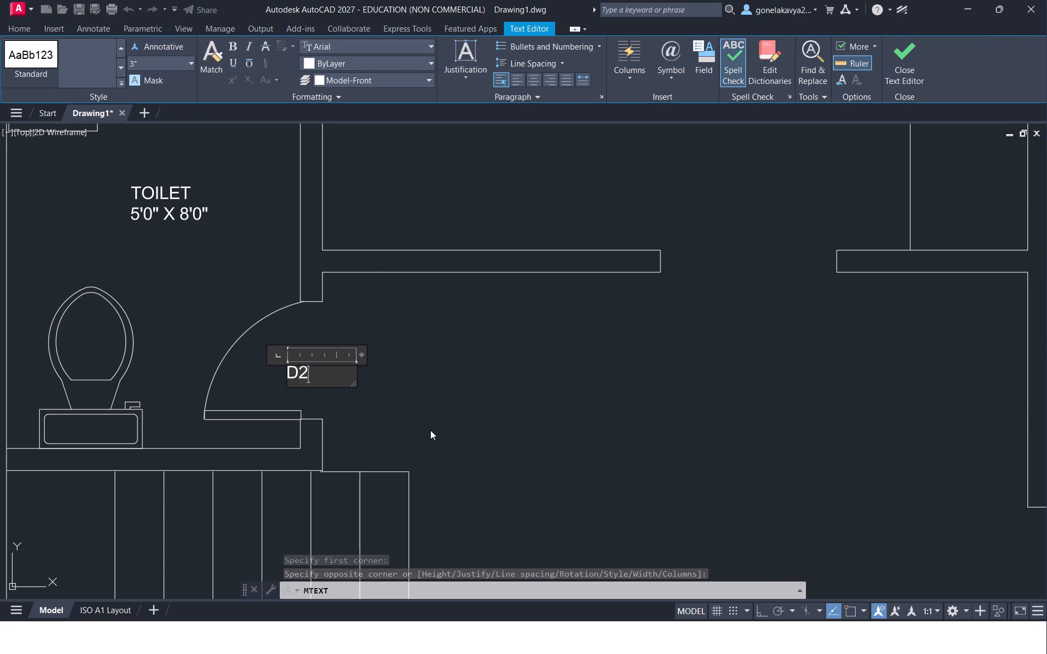
pyautogui.click(429, 427)
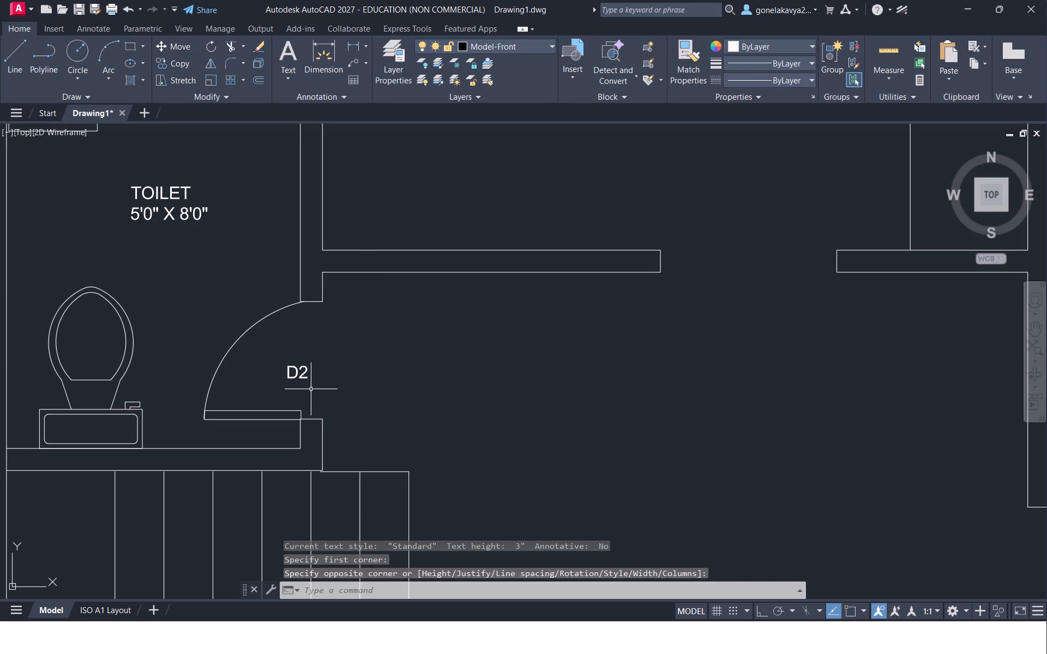
# Add a multiline text label reading D1 in the door opening between the bedroom and the dining area.
pyautogui.press('space')
pyautogui.scroll(-3, 456, 392)
pyautogui.moveTo(456, 392); pyautogui.dragTo(343, 378, button='middle')
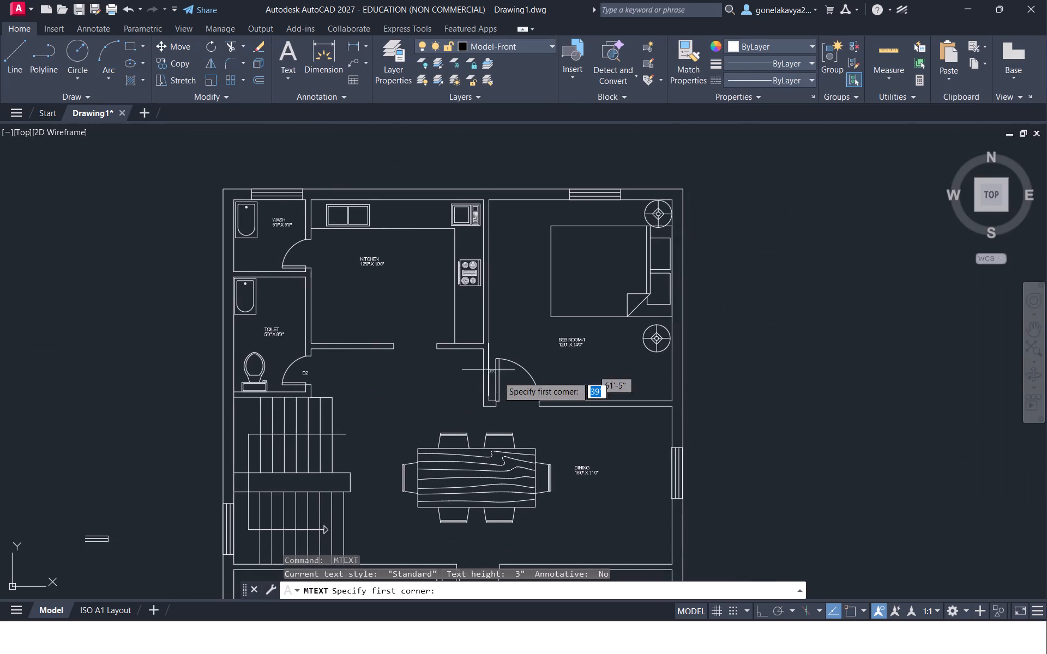
pyautogui.scroll(3, 504, 398)
pyautogui.moveTo(513, 394); pyautogui.dragTo(531, 429)
pyautogui.click(568, 429)
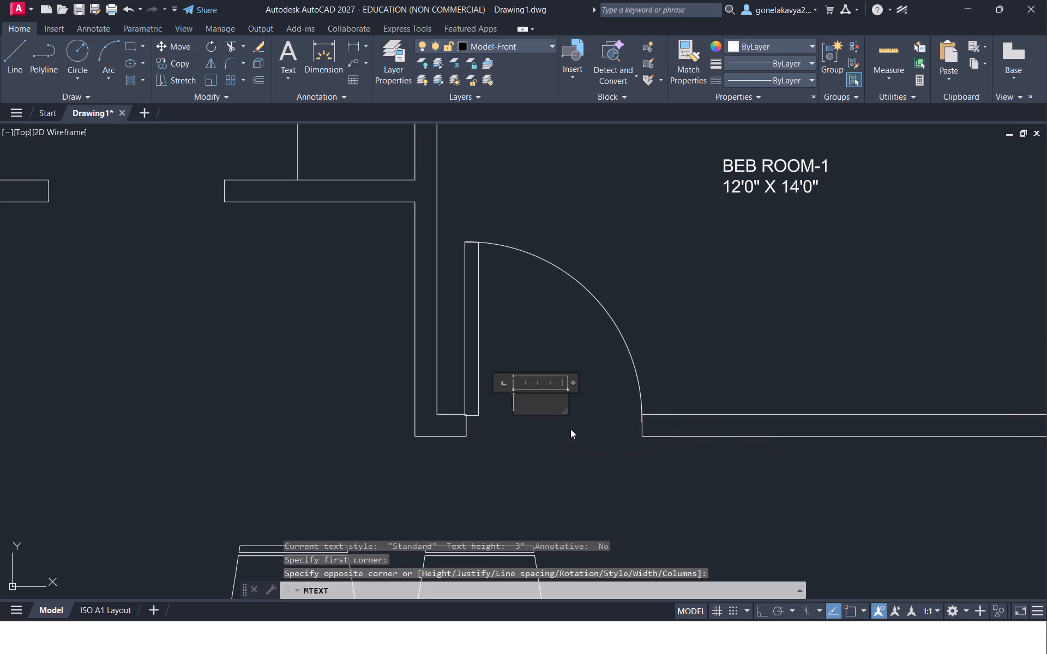
pyautogui.write('D1')
pyautogui.click(571, 456)
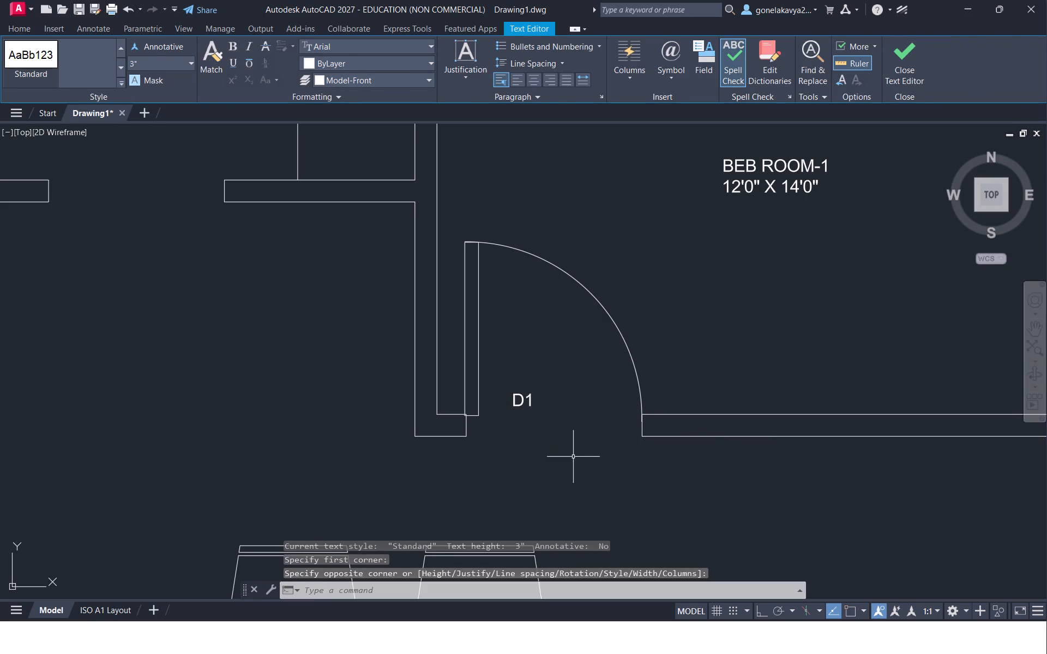
# Add a multiline text label reading D2 in the door opening between the wash room and the kitchen.
pyautogui.scroll(-3, 165, 262)
pyautogui.moveTo(165, 262); pyautogui.dragTo(293, 303, button='middle')
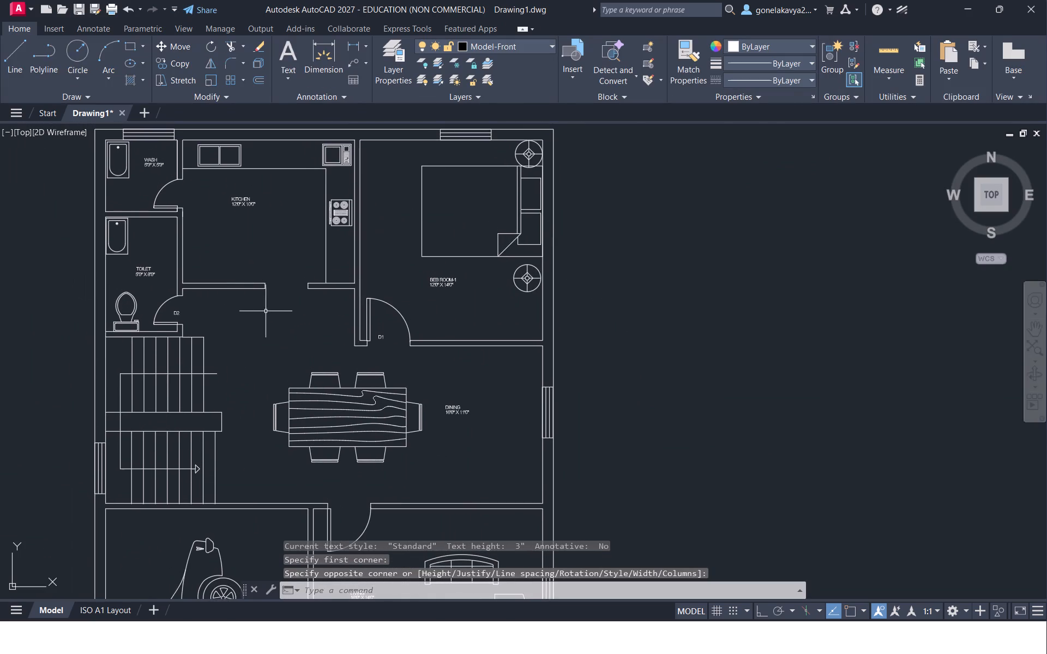
pyautogui.scroll(2, 182, 240)
pyautogui.moveTo(201, 180); pyautogui.dragTo(212, 381, button='middle')
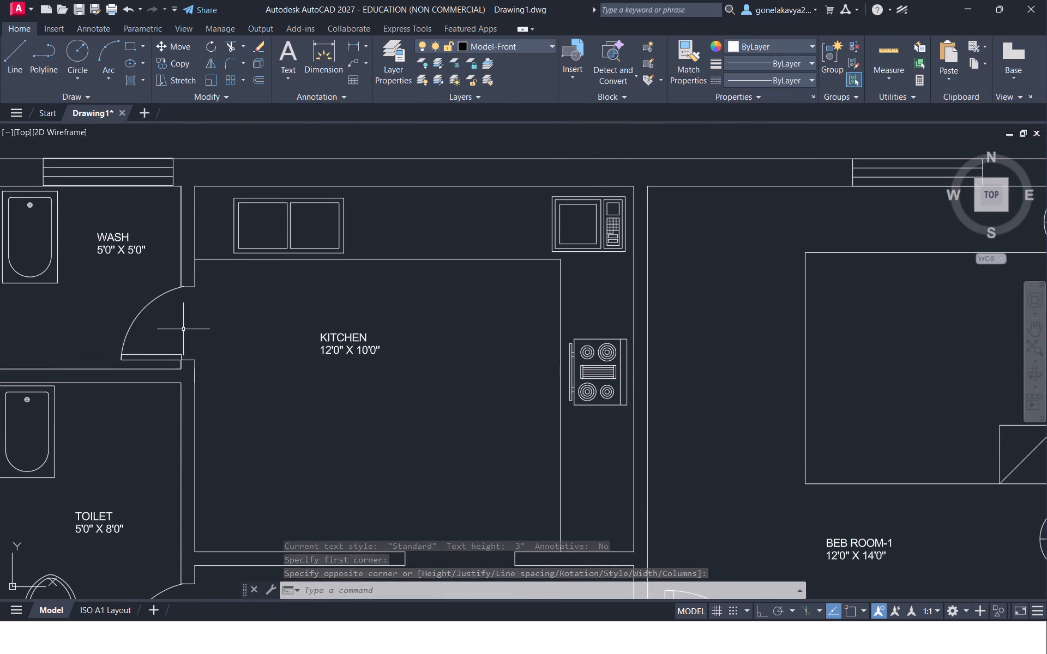
pyautogui.press('space')
pyautogui.moveTo(171, 314); pyautogui.dragTo(214, 340)
pyautogui.click(214, 340)
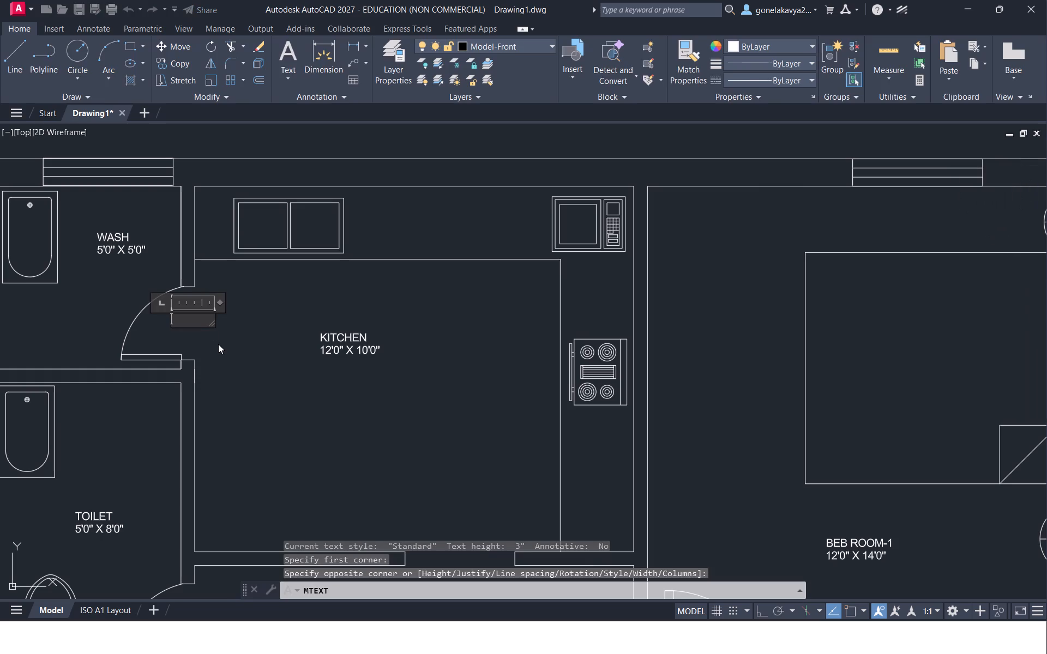
pyautogui.write('D2')
pyautogui.moveTo(288, 374); pyautogui.dragTo(293, 377)
# Add a multiline text label reading UP just above the east end of the staircase's northern direction line.
pyautogui.scroll(-1, 316, 460)
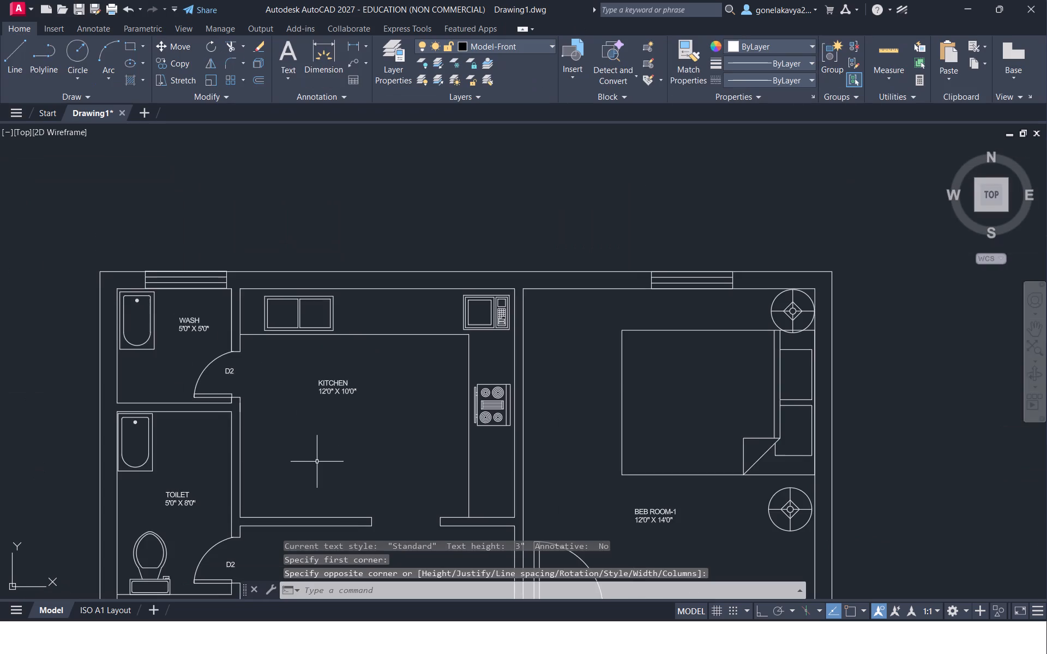
pyautogui.moveTo(322, 467); pyautogui.dragTo(254, 210, button='middle')
pyautogui.moveTo(273, 467); pyautogui.dragTo(231, 194, button='middle')
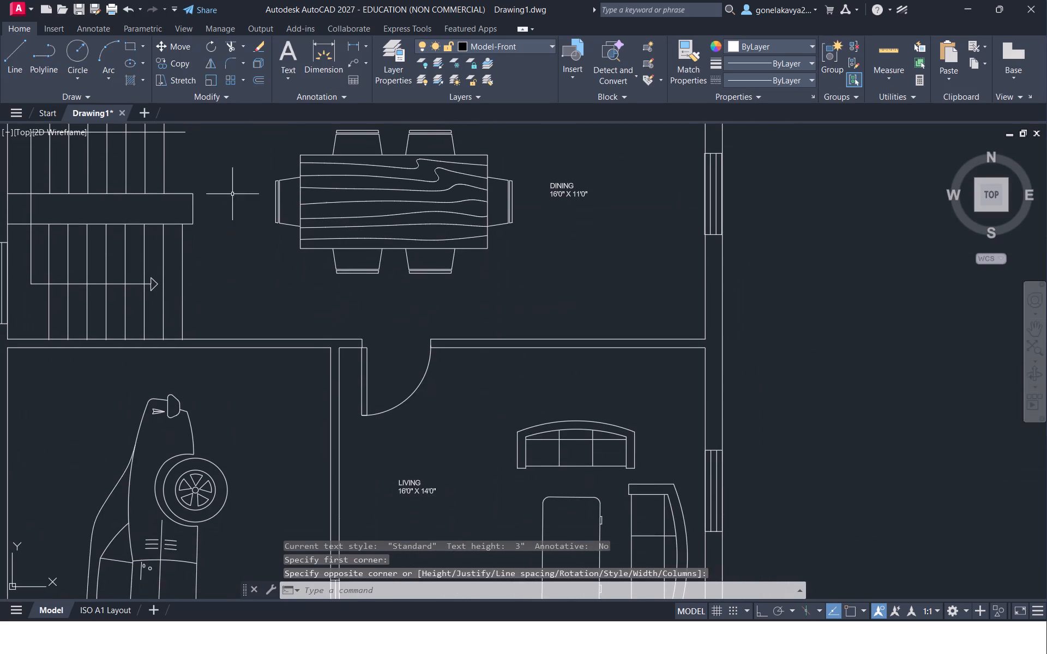
pyautogui.moveTo(221, 289); pyautogui.dragTo(228, 359, button='middle')
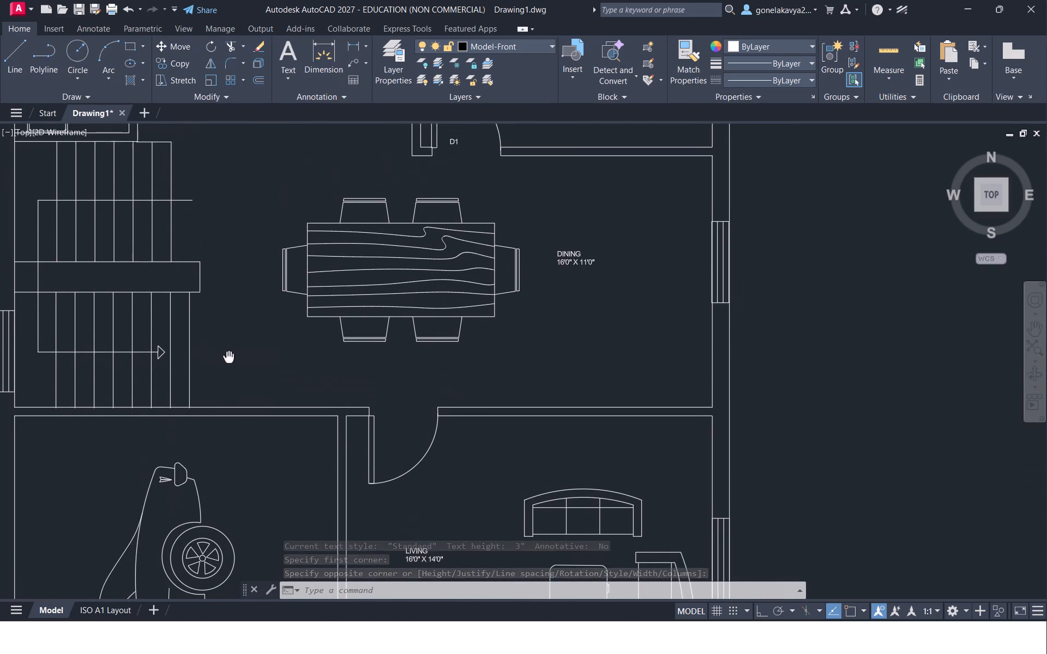
pyautogui.moveTo(228, 359); pyautogui.dragTo(228, 360, button='middle')
pyautogui.moveTo(207, 192); pyautogui.dragTo(208, 253)
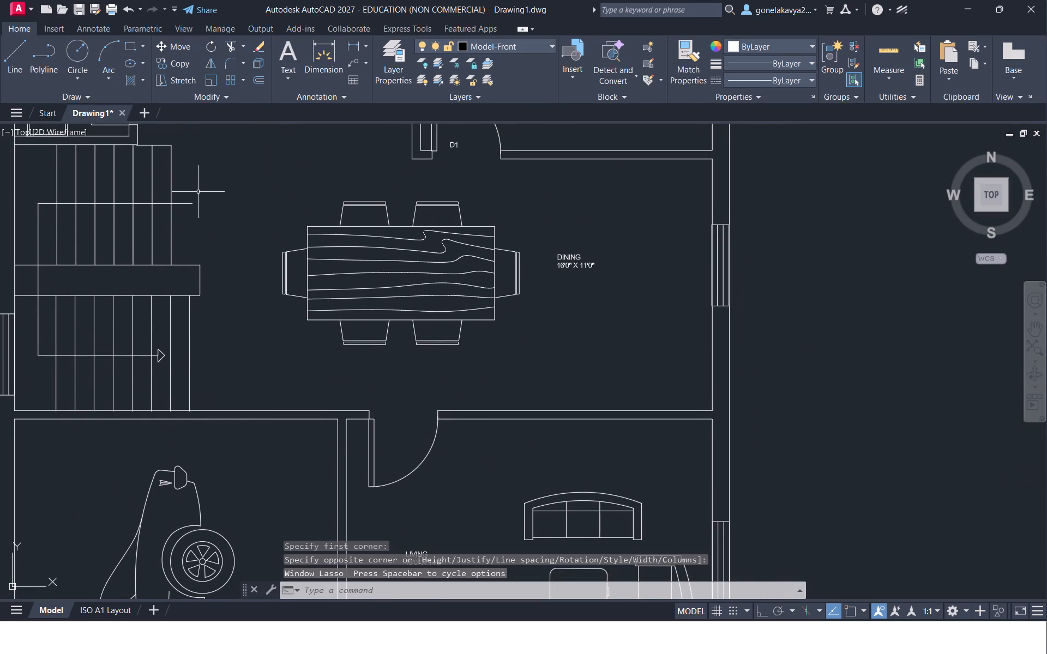
pyautogui.press('space')
pyautogui.moveTo(194, 187); pyautogui.dragTo(228, 239)
pyautogui.click(228, 239)
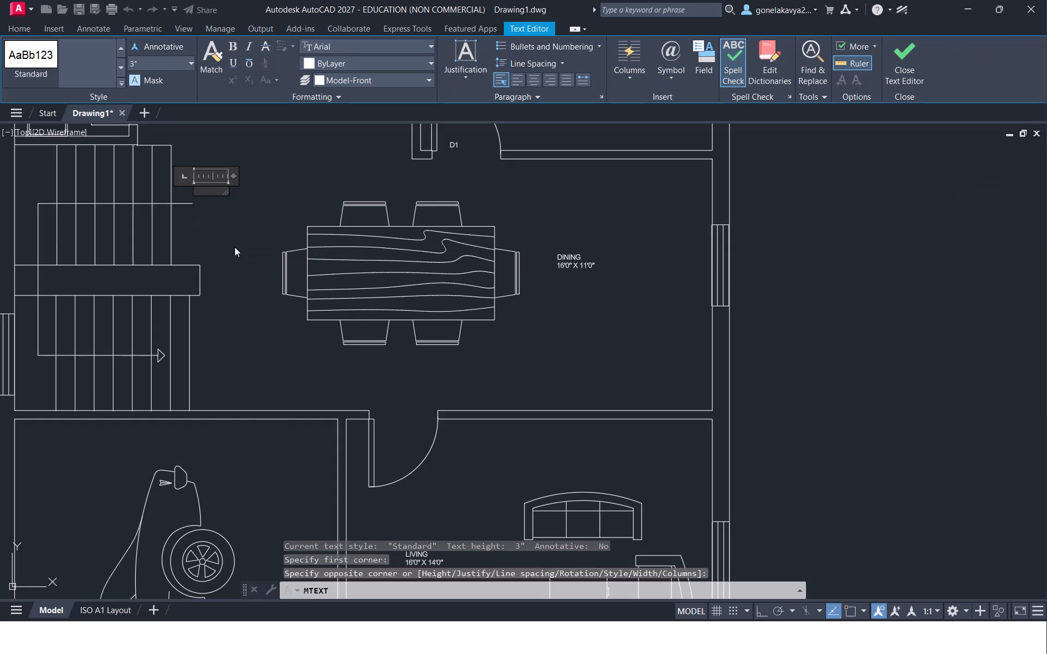
pyautogui.write('UP')
pyautogui.click(234, 259)
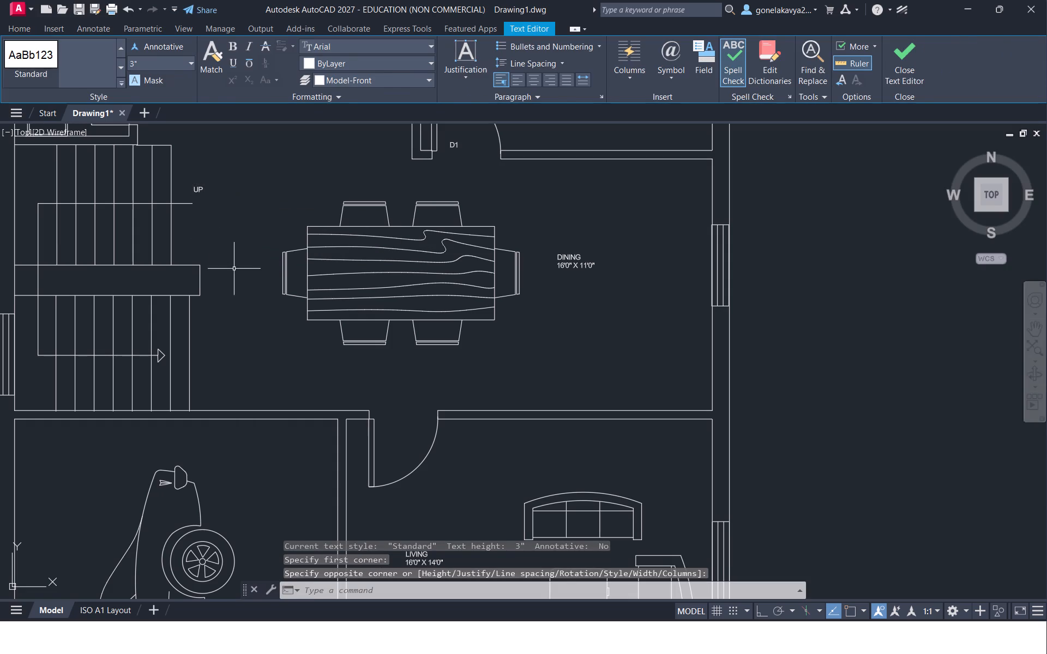
# Add a multiline text label reading D1 in the door opening between the dining and living rooms.
pyautogui.scroll(-2, 242, 365)
pyautogui.scroll(1, 227, 313)
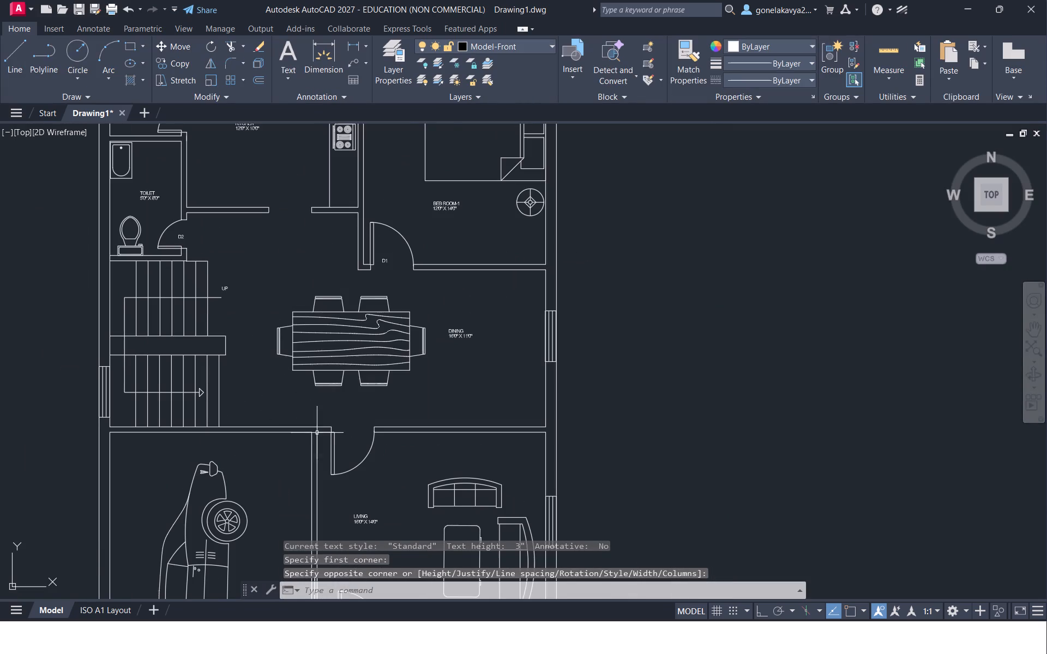
pyautogui.scroll(2, 332, 439)
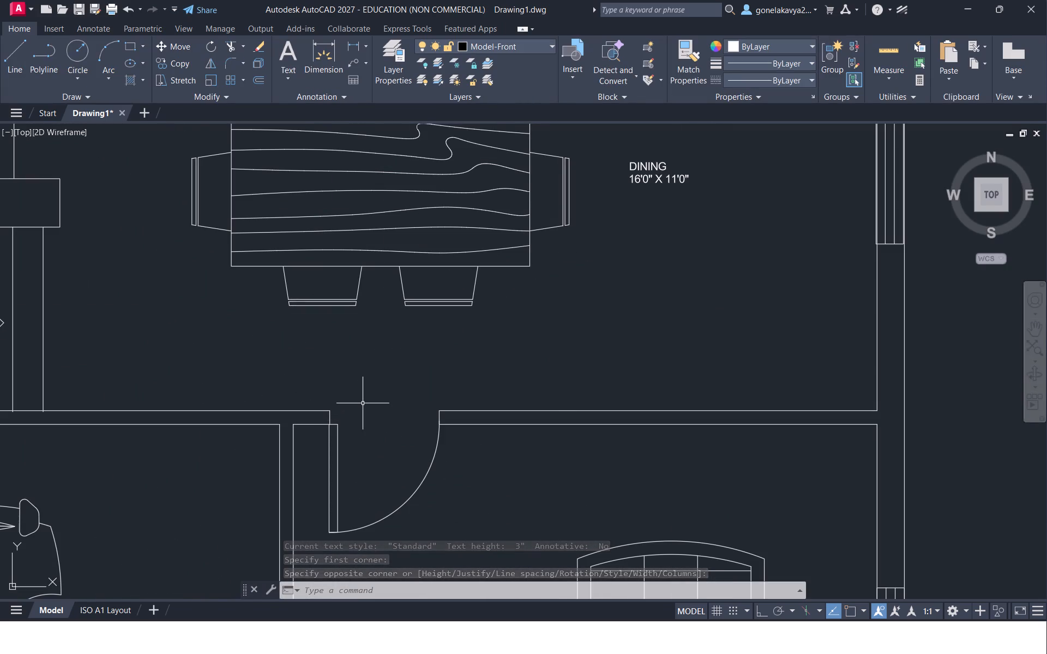
pyautogui.press('space')
pyautogui.moveTo(363, 403); pyautogui.dragTo(386, 444)
pyautogui.click(405, 438)
pyautogui.press('d')
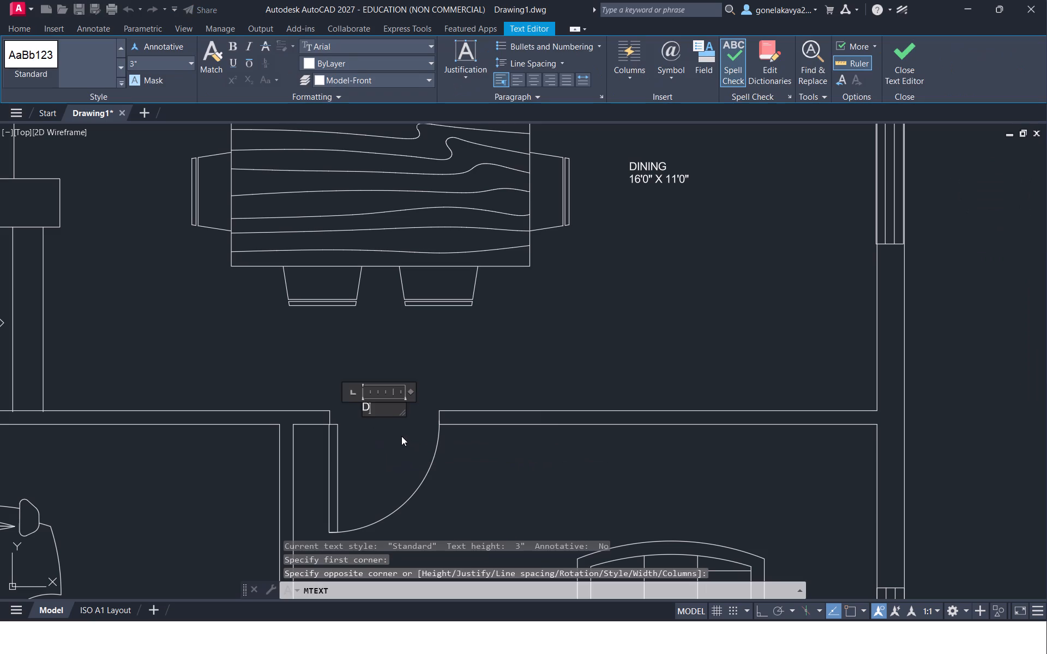
pyautogui.press('1')
pyautogui.click(399, 440)
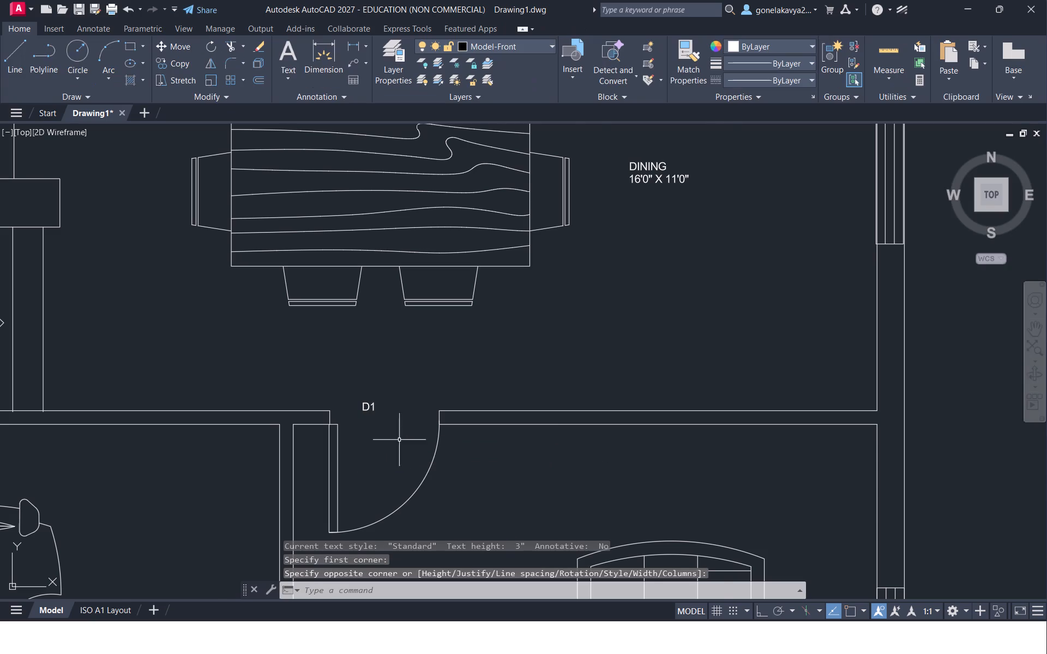
# Add a multiline text label reading W just south of the window in the wall between the living room and garden.
pyautogui.scroll(-2, 422, 521)
pyautogui.moveTo(428, 525); pyautogui.dragTo(377, 252, button='middle')
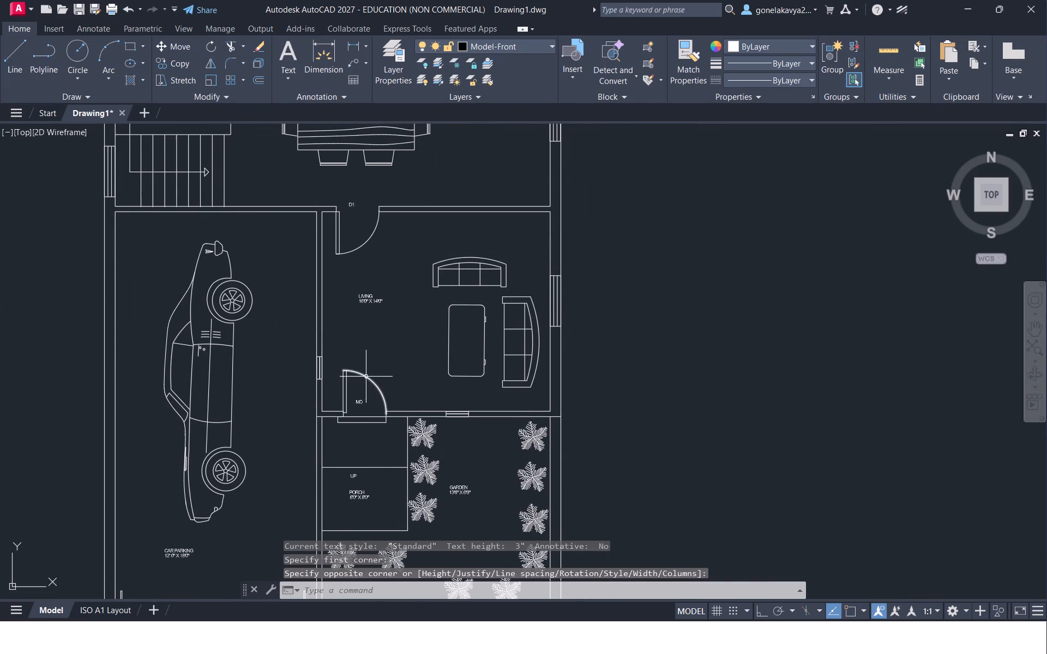
pyautogui.scroll(3, 470, 433)
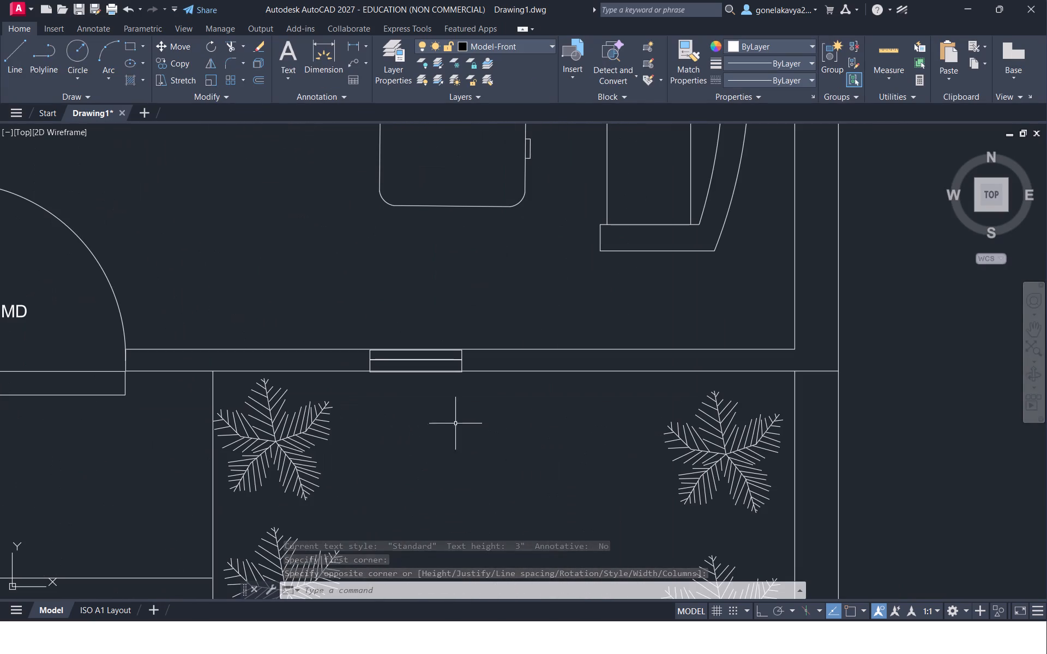
pyautogui.press('space')
pyautogui.moveTo(401, 391); pyautogui.dragTo(442, 417)
pyautogui.click(444, 411)
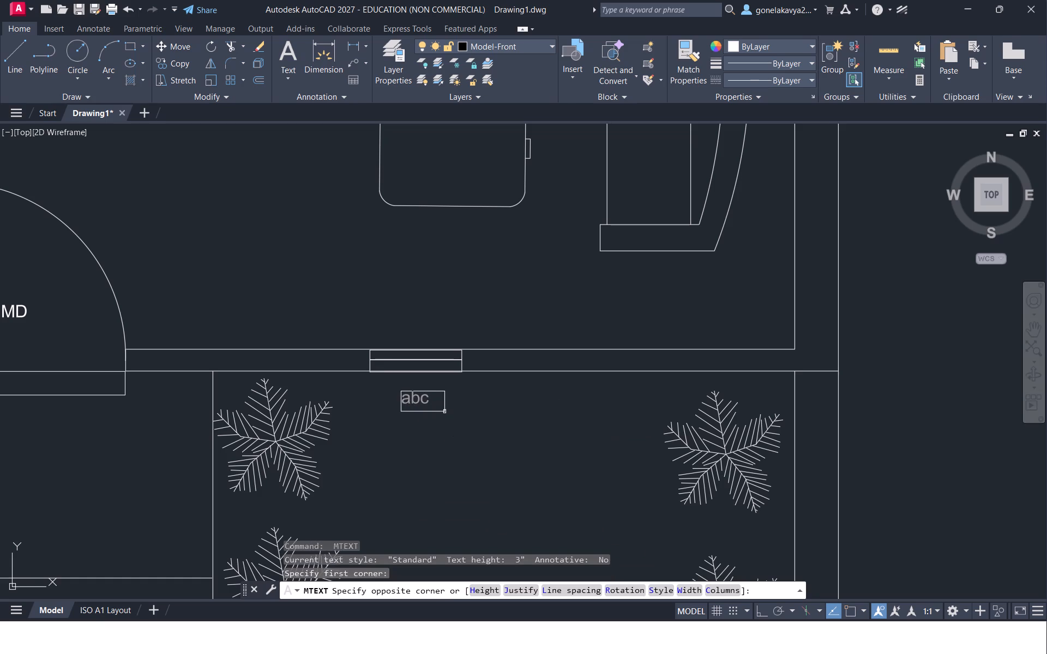
pyautogui.press('w')
pyautogui.scroll(-1, 446, 405)
pyautogui.click(442, 424)
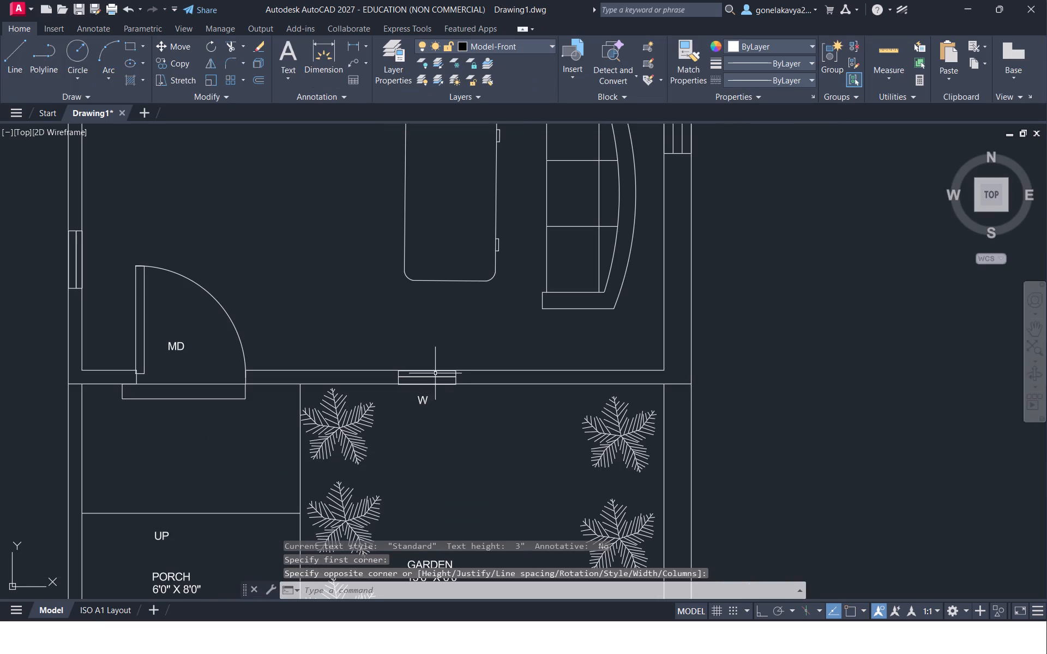
# Look over the labelled floor plan and the spare symbols west of it for openings still missing.
pyautogui.moveTo(366, 310); pyautogui.dragTo(568, 369, button='middle')
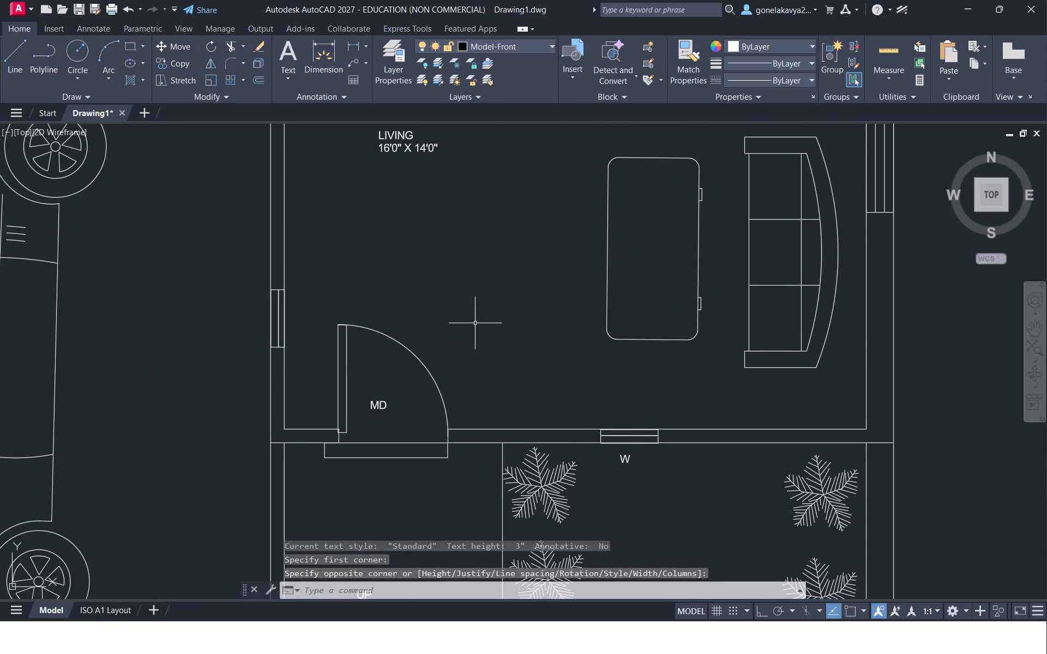
pyautogui.moveTo(464, 316); pyautogui.dragTo(551, 547, button='middle')
pyautogui.scroll(-1, 551, 547)
pyautogui.scroll(-1, 491, 481)
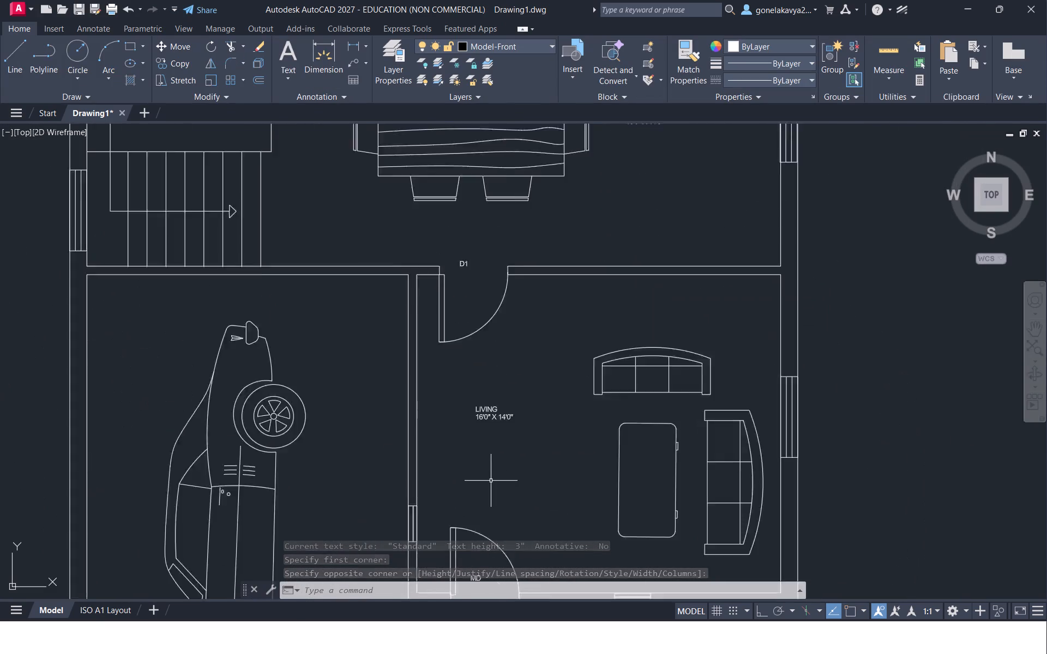
pyautogui.scroll(-2, 491, 481)
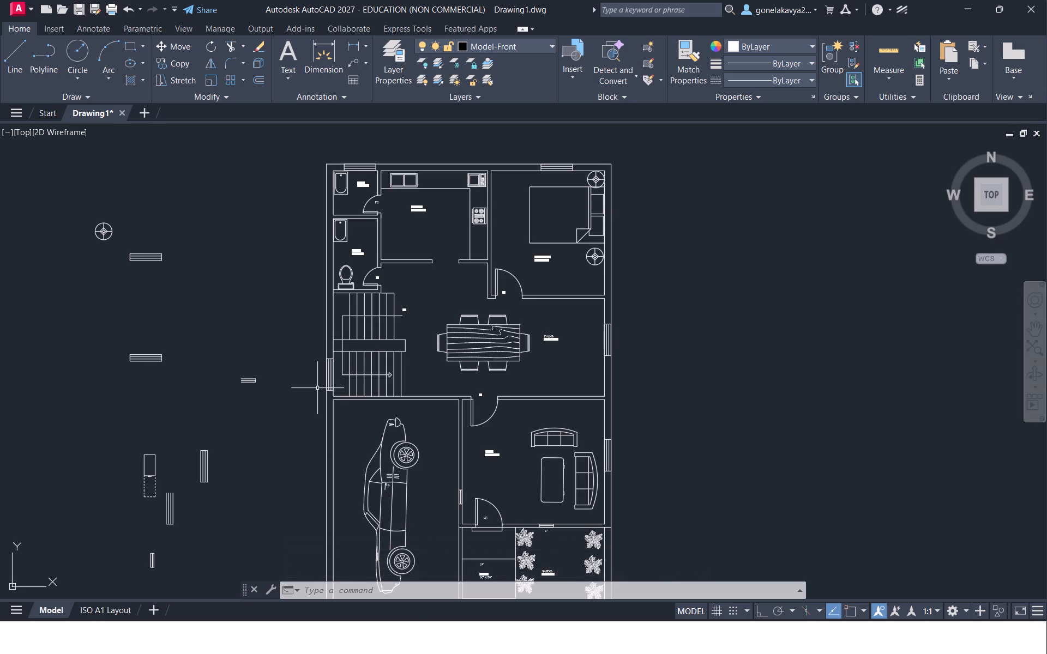
pyautogui.moveTo(317, 387); pyautogui.dragTo(411, 489, button='middle')
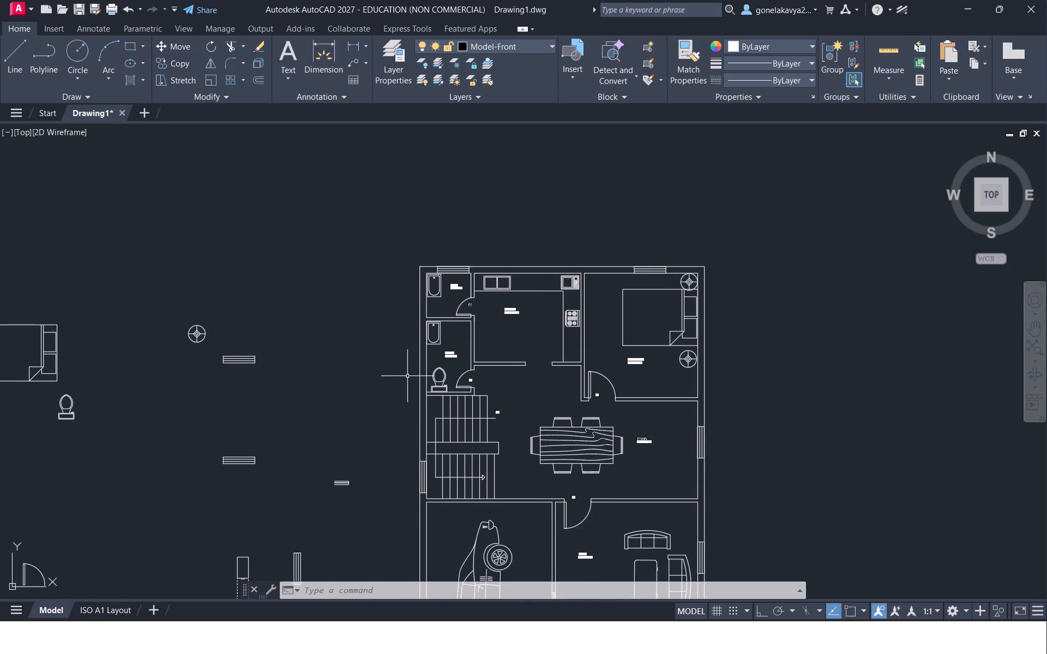
pyautogui.scroll(1, 407, 376)
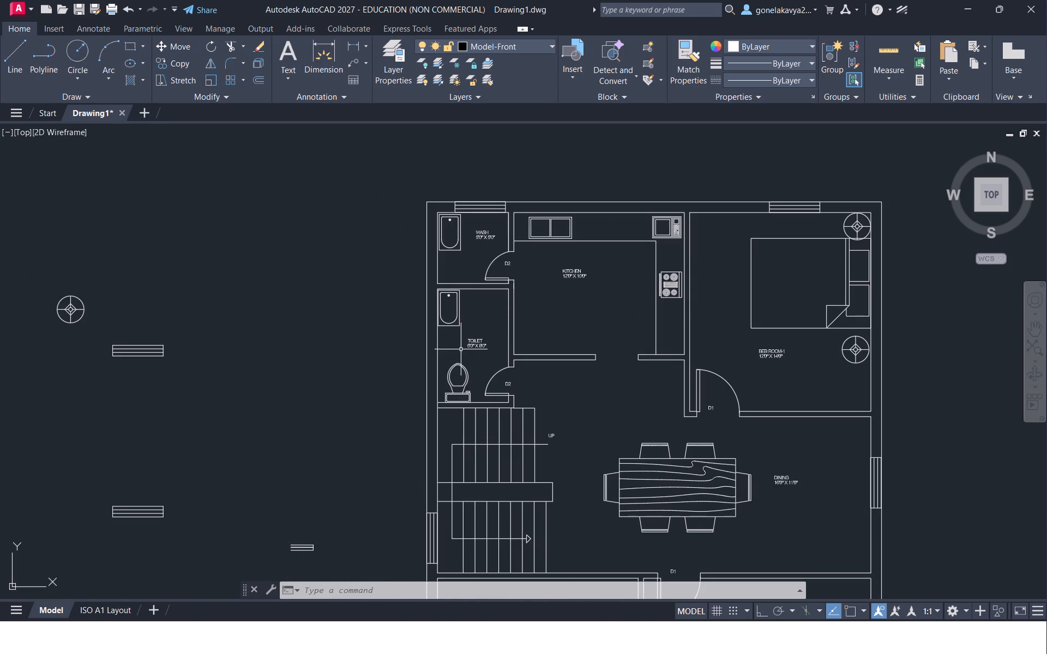
pyautogui.scroll(-1, 462, 350)
pyautogui.moveTo(389, 499); pyautogui.dragTo(405, 362, button='middle')
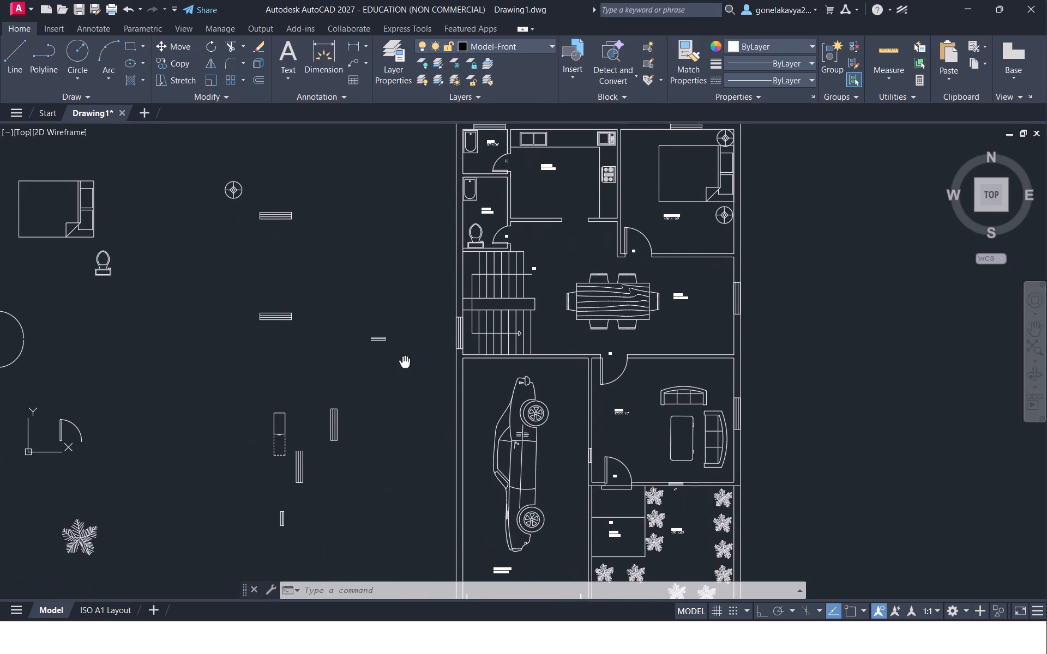
pyautogui.moveTo(405, 362); pyautogui.dragTo(404, 358, button='middle')
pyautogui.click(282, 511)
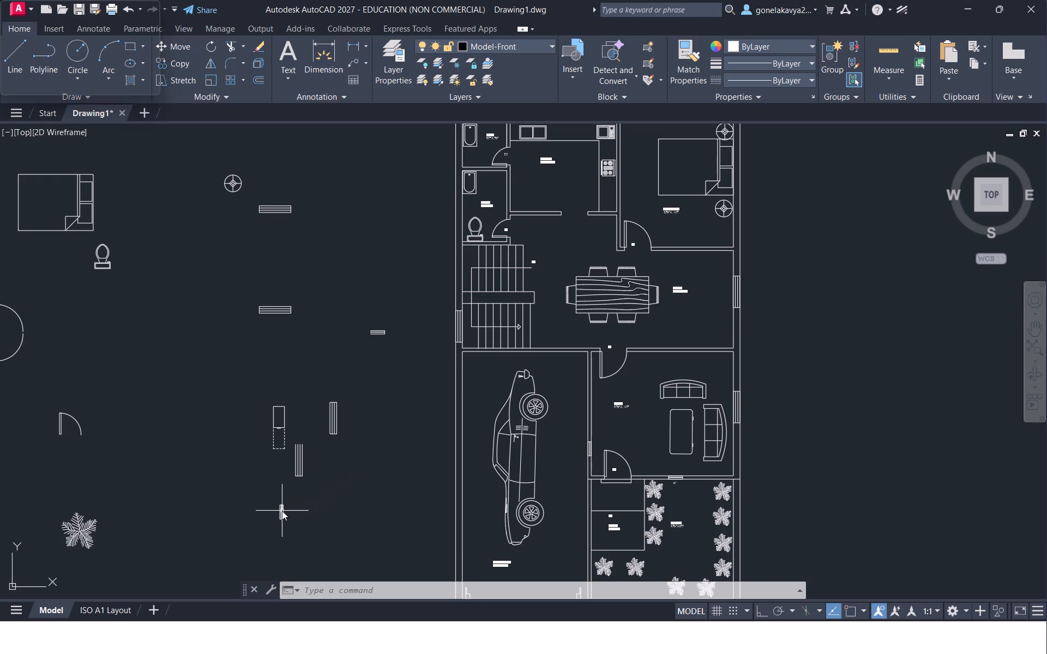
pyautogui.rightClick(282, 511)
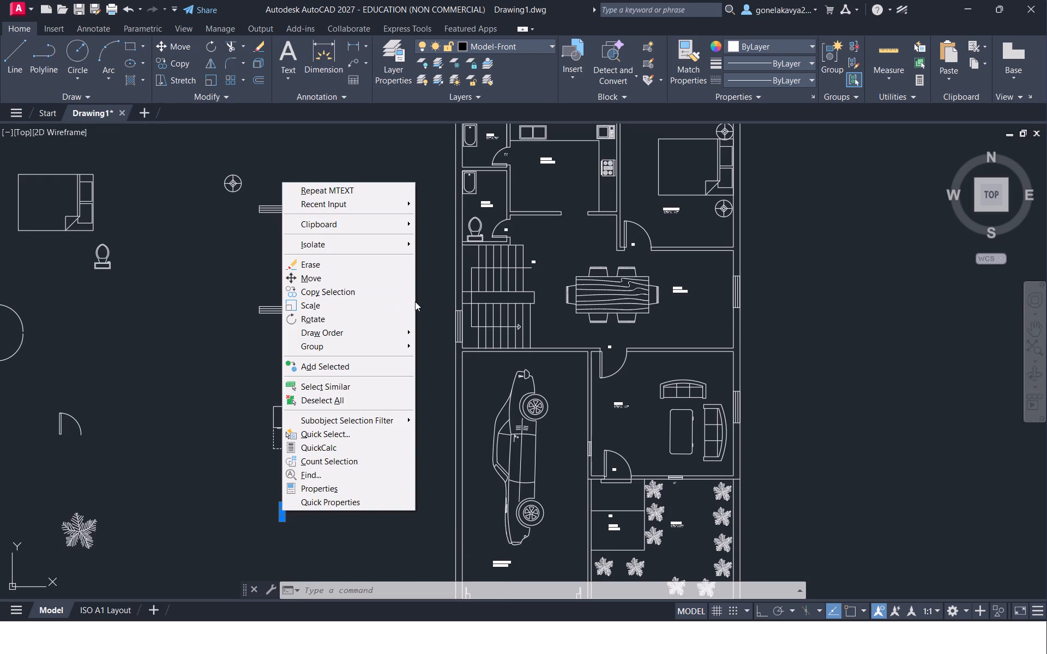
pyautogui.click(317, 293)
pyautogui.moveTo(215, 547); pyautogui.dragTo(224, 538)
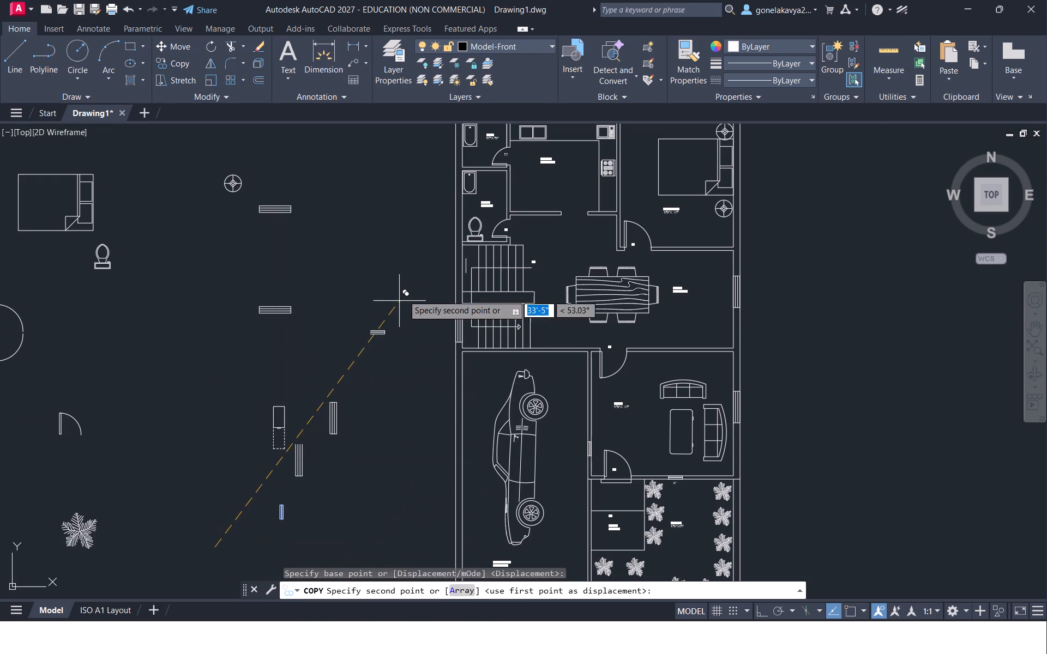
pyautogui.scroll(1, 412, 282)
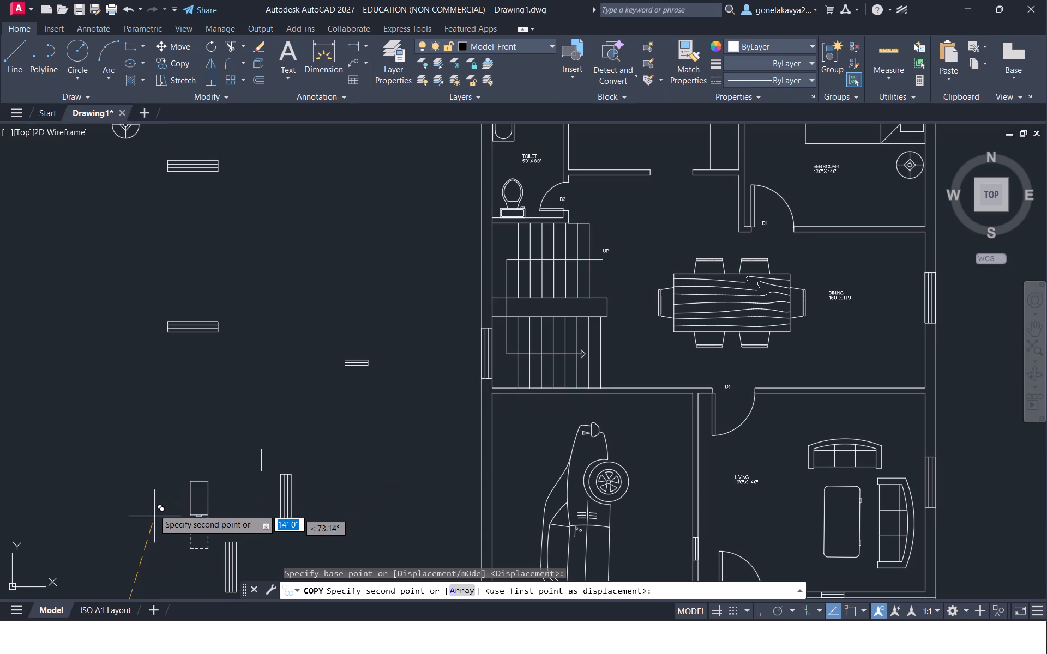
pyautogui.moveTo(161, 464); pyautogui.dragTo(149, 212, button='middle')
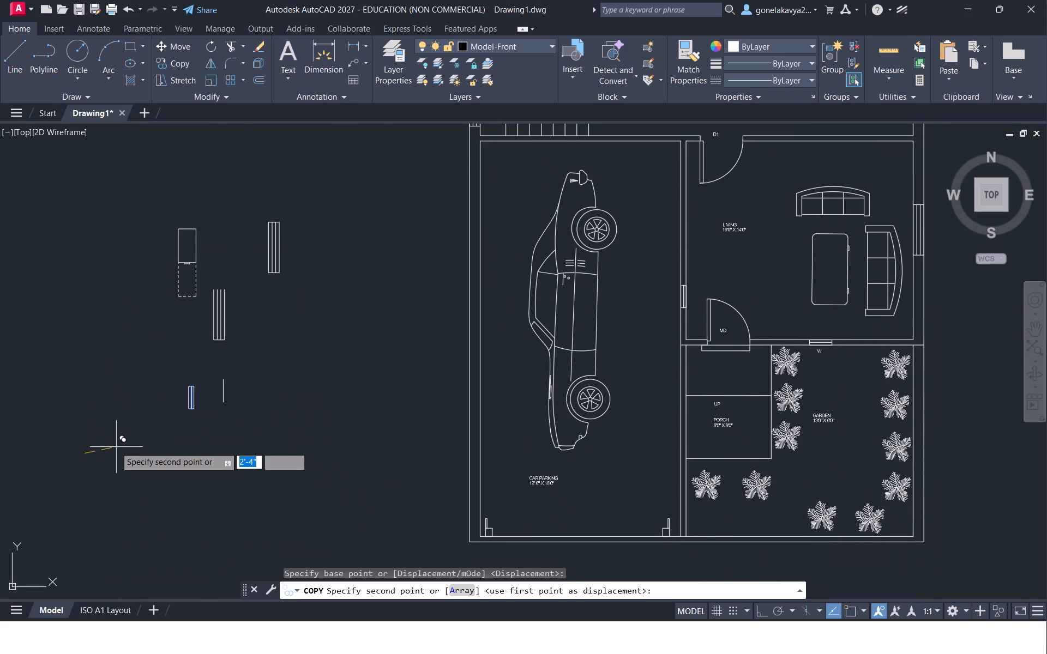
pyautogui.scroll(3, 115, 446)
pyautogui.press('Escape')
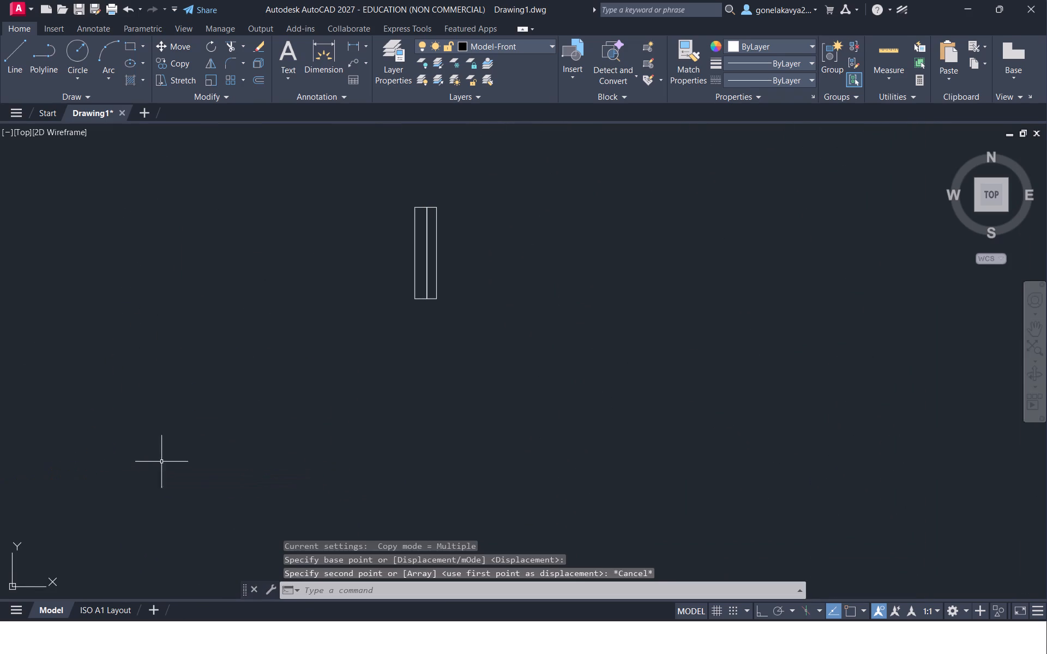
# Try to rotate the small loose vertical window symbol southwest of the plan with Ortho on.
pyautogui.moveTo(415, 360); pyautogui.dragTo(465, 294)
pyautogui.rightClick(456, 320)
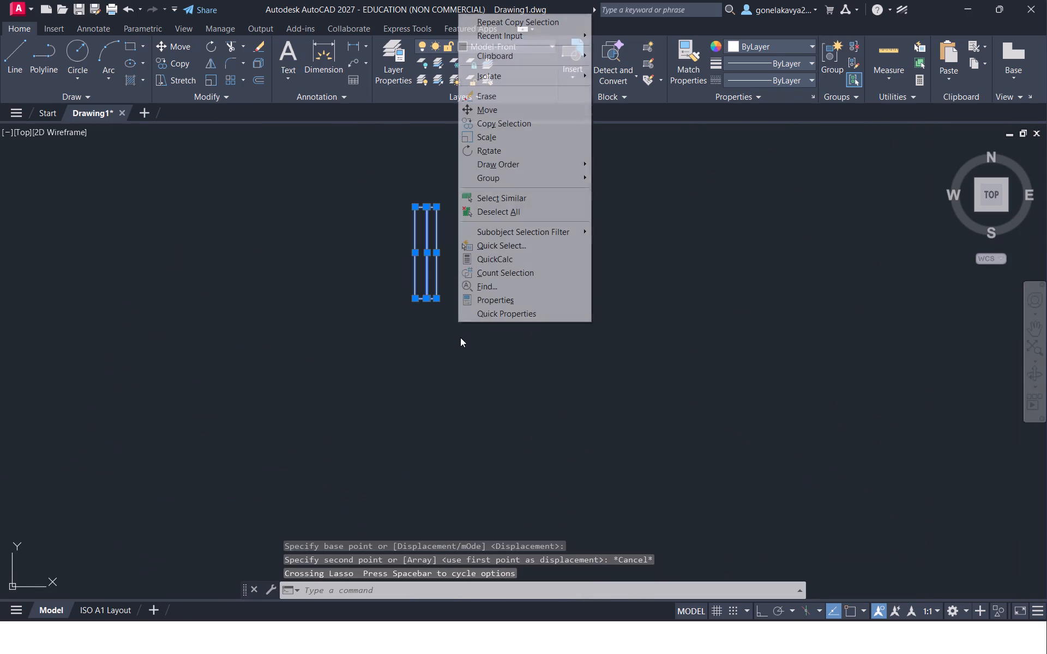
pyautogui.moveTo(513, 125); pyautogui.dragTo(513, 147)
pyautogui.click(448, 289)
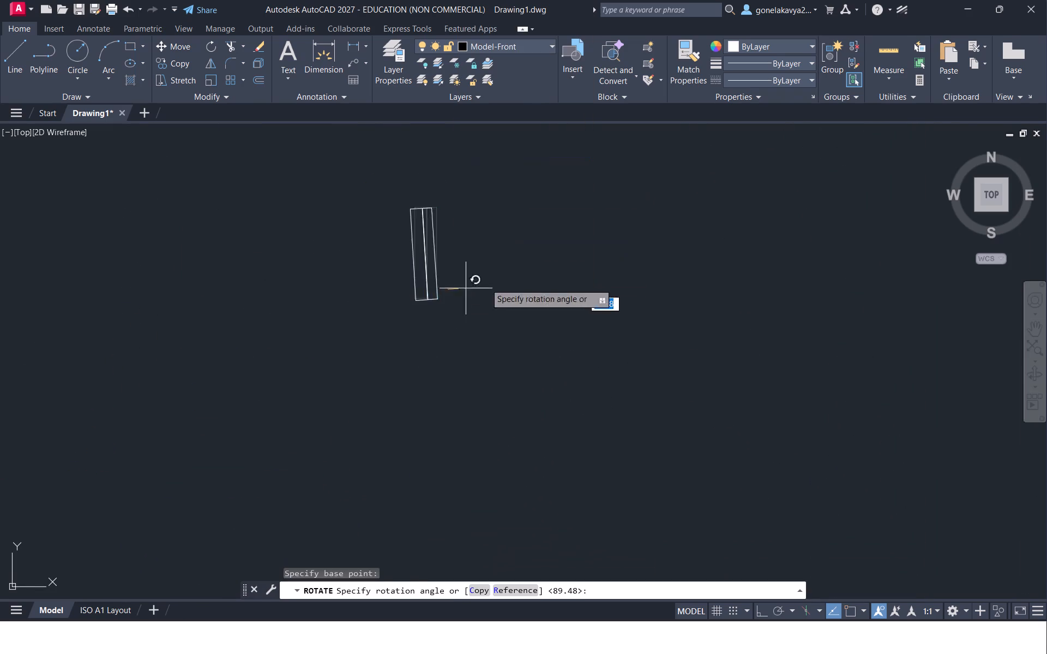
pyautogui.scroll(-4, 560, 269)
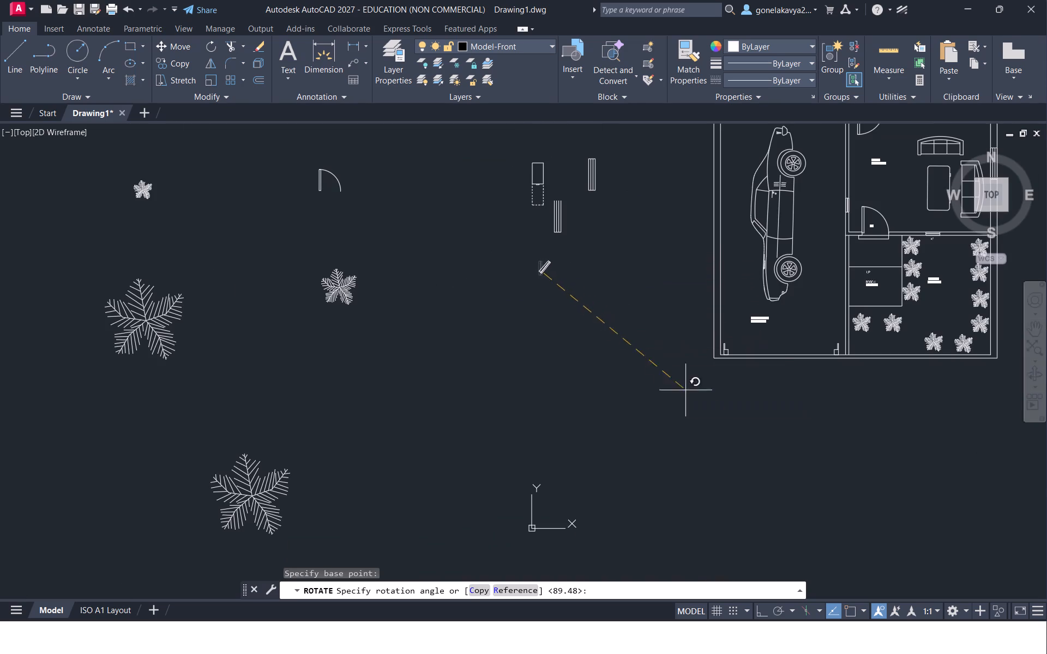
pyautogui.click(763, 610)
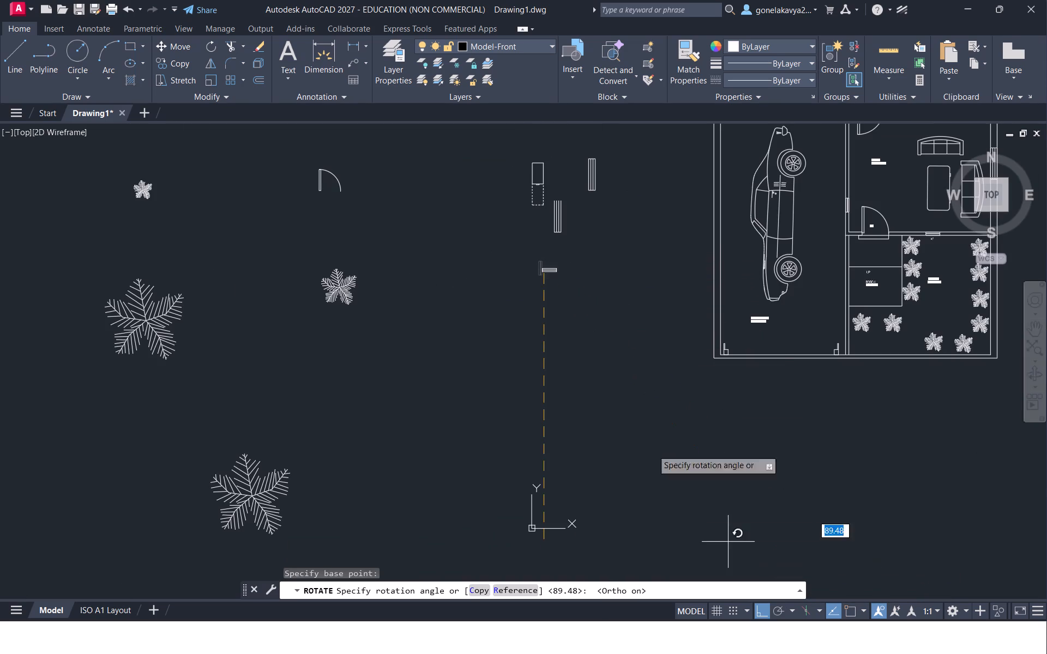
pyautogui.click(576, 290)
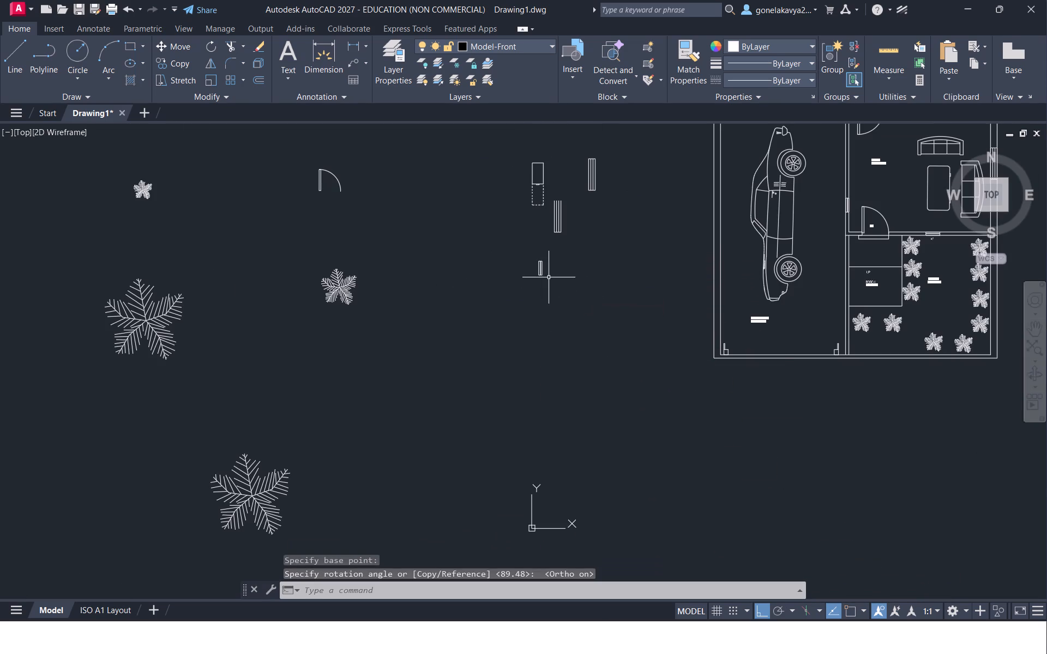
# Copy the small loose vertical window symbol to the empty area just west of the toilet, with Ortho off.
pyautogui.moveTo(547, 278); pyautogui.dragTo(568, 247)
pyautogui.rightClick(566, 261)
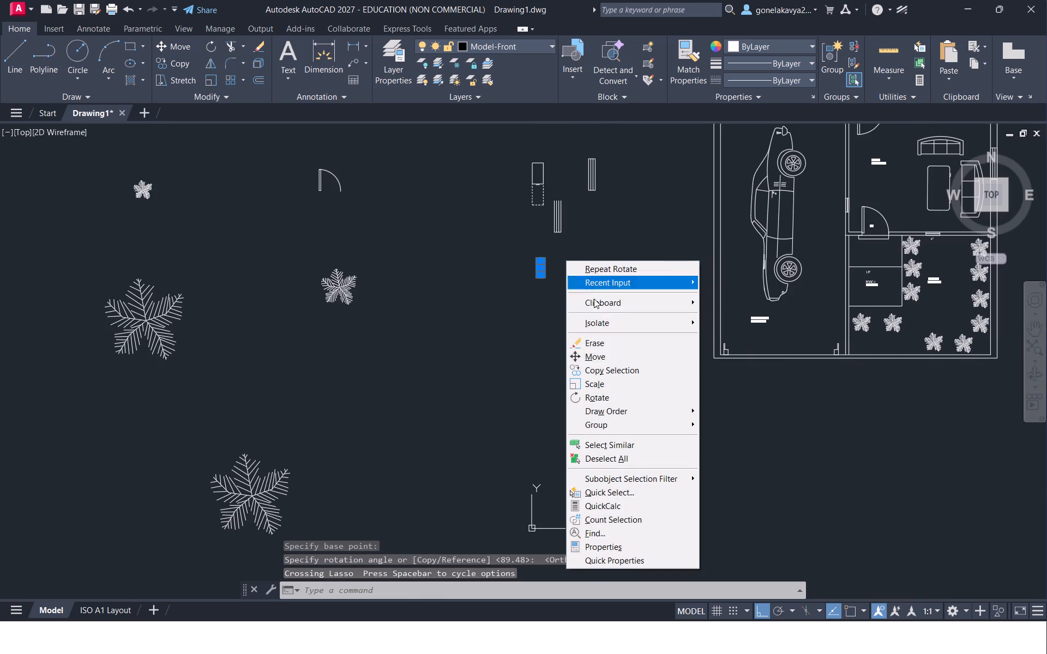
pyautogui.click(629, 368)
pyautogui.moveTo(572, 317); pyautogui.dragTo(575, 311)
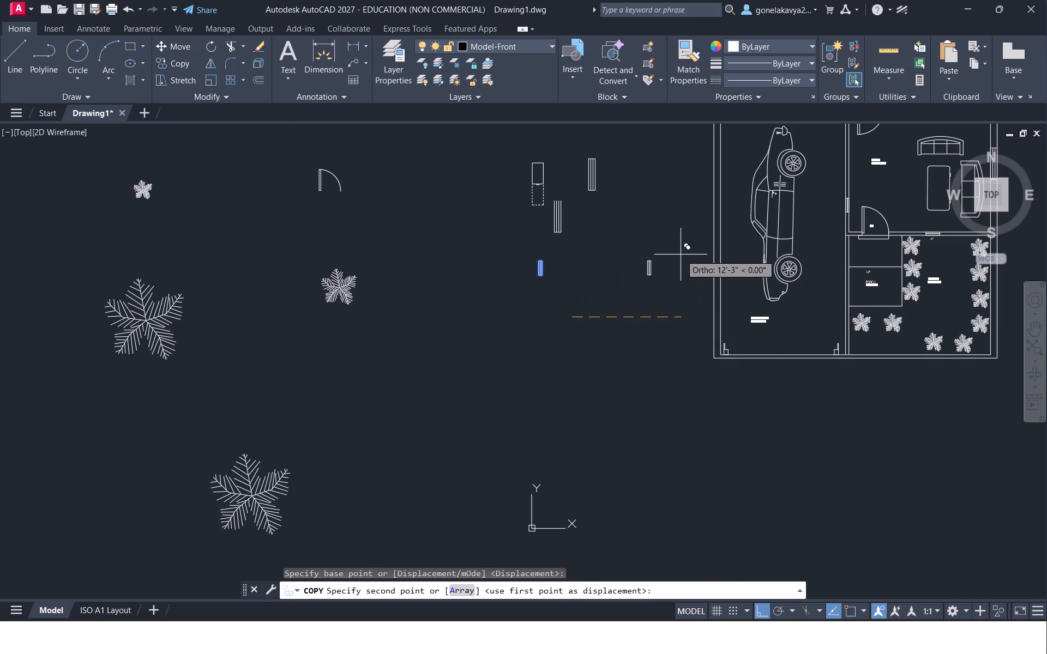
pyautogui.moveTo(683, 251); pyautogui.dragTo(621, 415, button='middle')
pyautogui.click(754, 610)
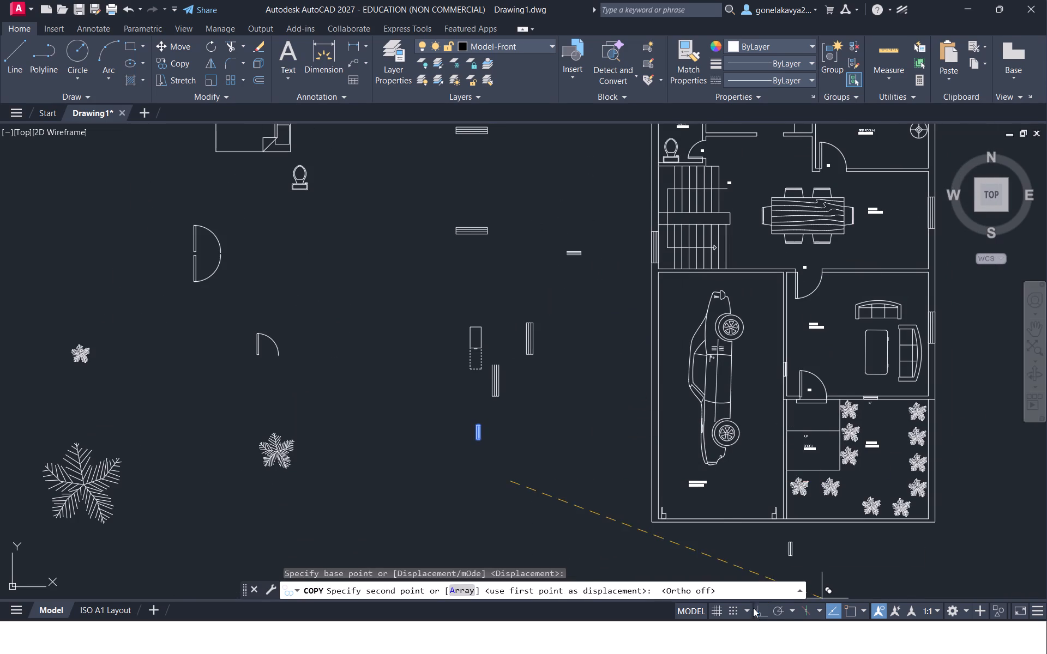
pyautogui.moveTo(665, 308); pyautogui.dragTo(588, 586, button='middle')
pyautogui.scroll(3, 588, 437)
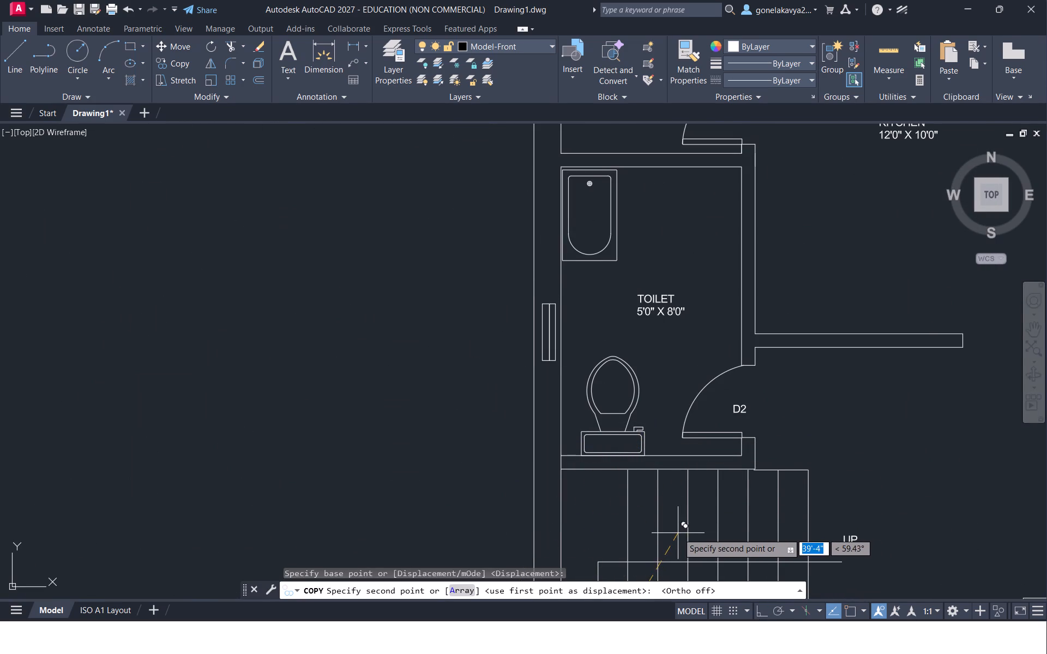
pyautogui.click(454, 498)
pyautogui.scroll(-4, 454, 498)
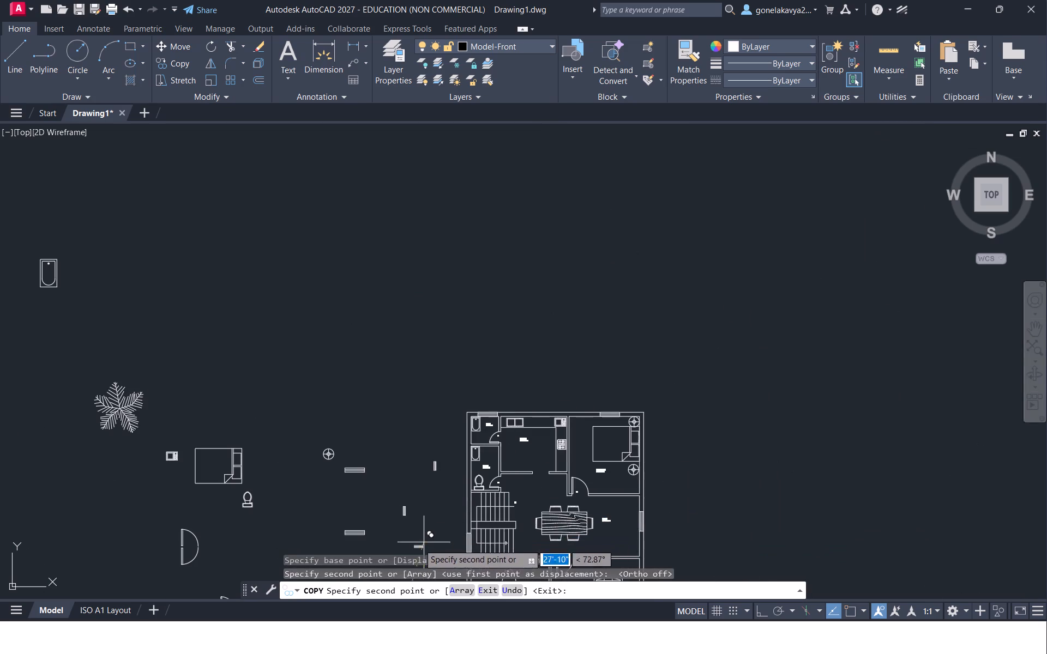
pyautogui.moveTo(410, 523); pyautogui.dragTo(413, 351, button='middle')
pyautogui.press('Escape')
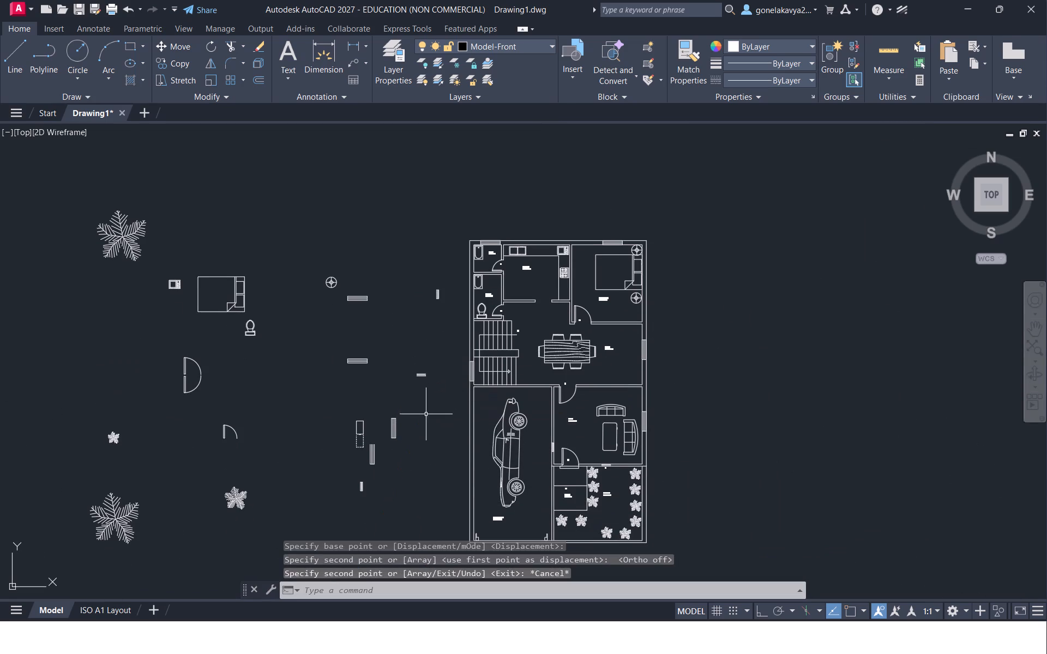
# Copy the longer loose vertical window symbol into the toilet's west outer wall, beside the room label.
pyautogui.scroll(1, 383, 351)
pyautogui.moveTo(437, 427); pyautogui.dragTo(438, 421, button='middle')
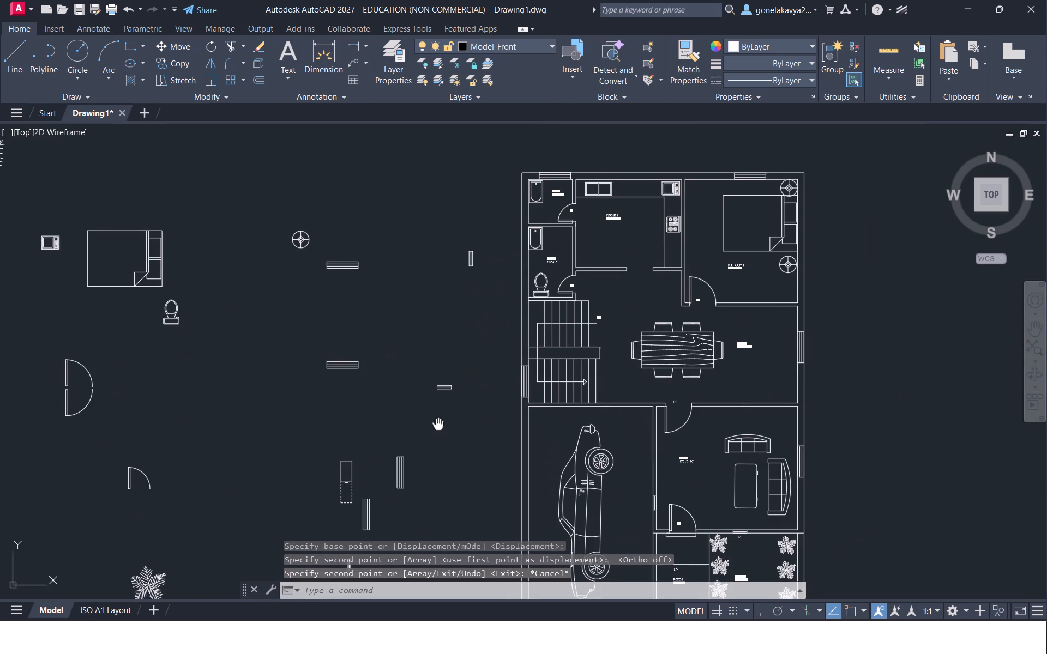
pyautogui.moveTo(438, 421); pyautogui.dragTo(432, 387, button='middle')
pyautogui.moveTo(444, 461); pyautogui.dragTo(406, 387)
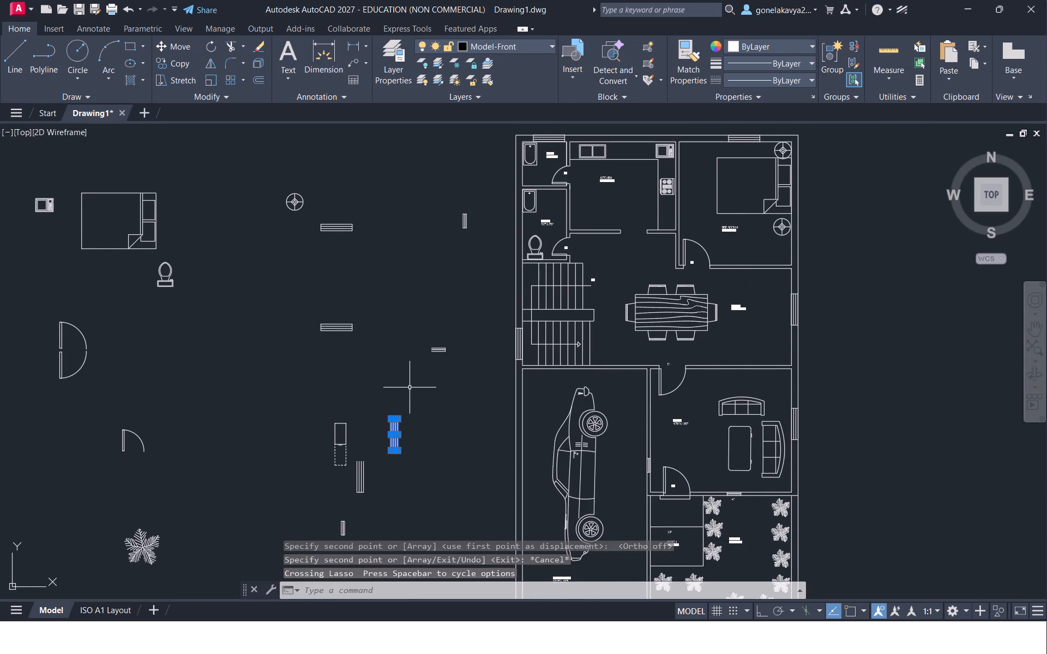
pyautogui.rightClick(410, 387)
pyautogui.click(515, 190)
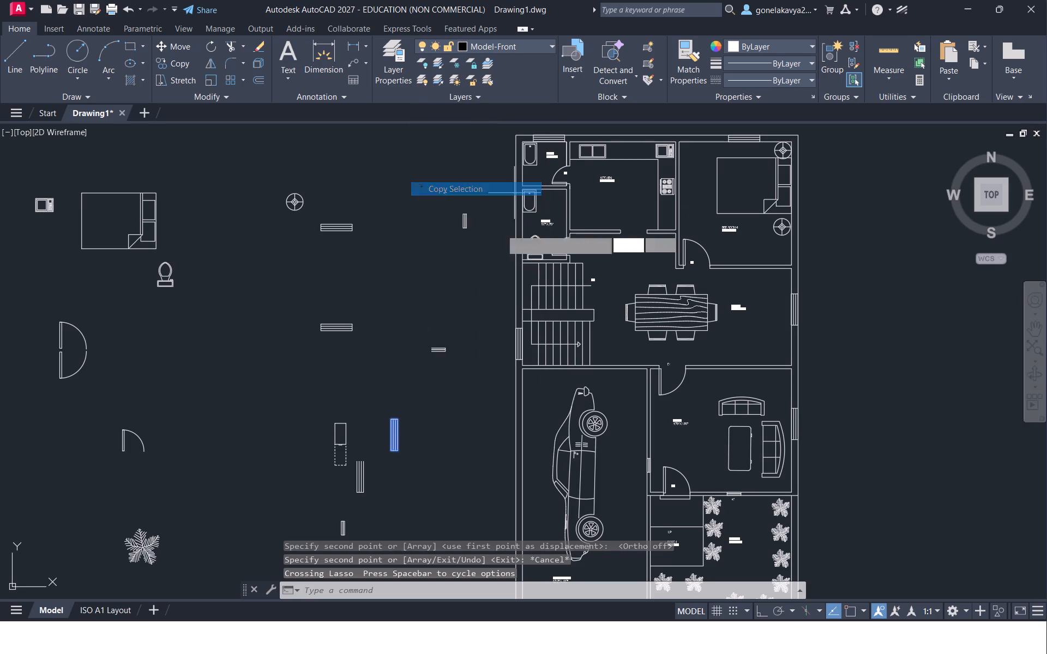
pyautogui.moveTo(412, 438); pyautogui.dragTo(420, 430)
pyautogui.scroll(3, 531, 233)
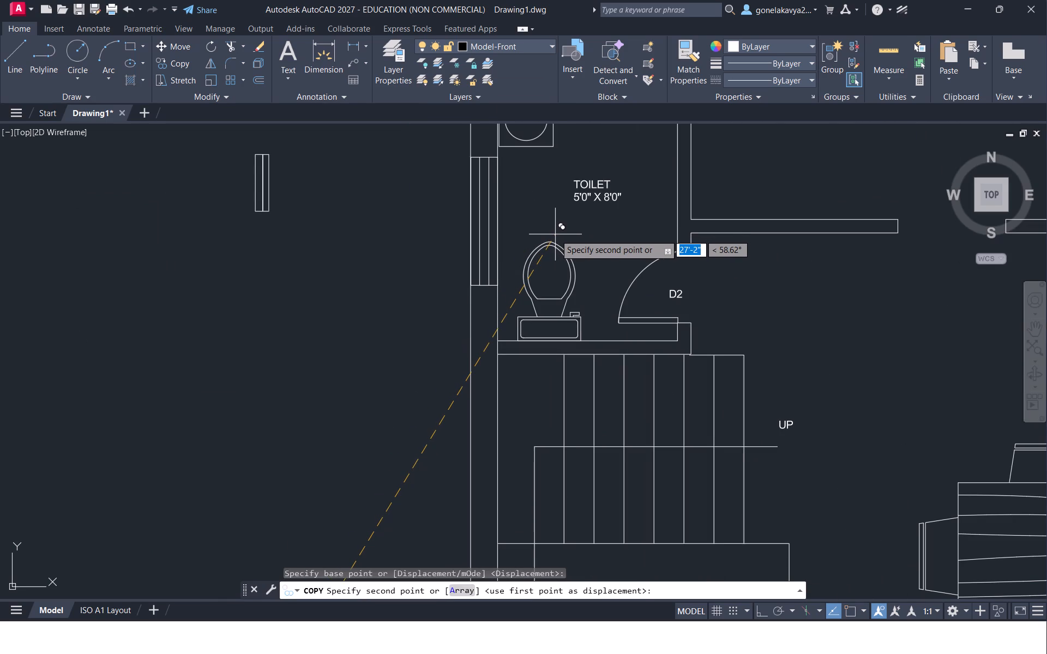
pyautogui.click(555, 234)
pyautogui.press('Escape')
# Add a multiline text label reading V just west of the window in the toilet's outer wall.
pyautogui.scroll(-2, 510, 406)
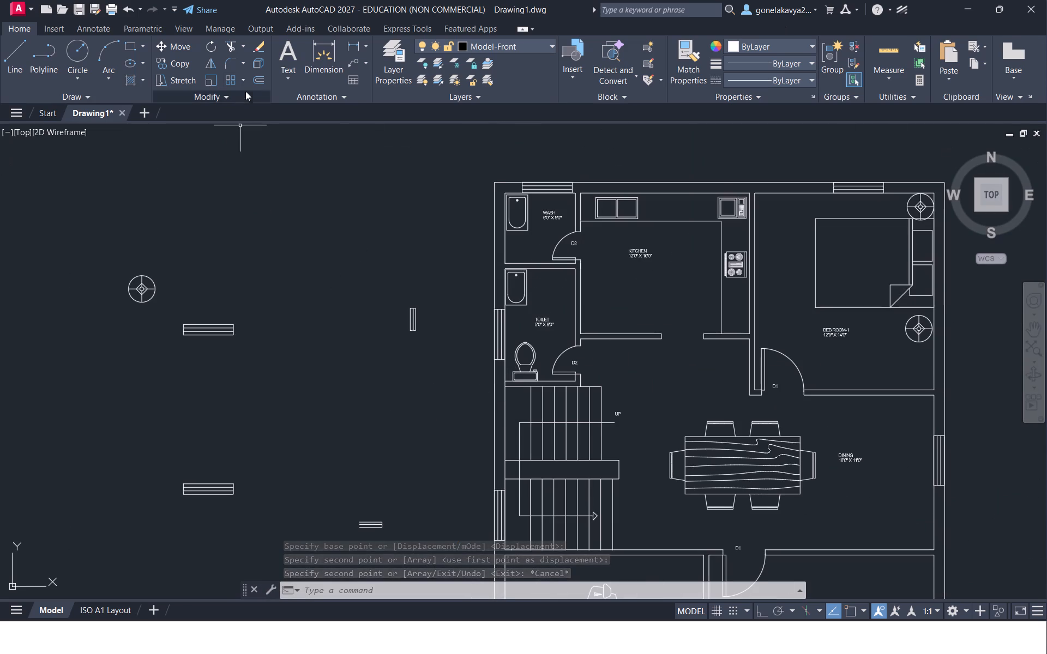
pyautogui.moveTo(282, 44); pyautogui.dragTo(287, 53)
pyautogui.scroll(2, 456, 358)
pyautogui.moveTo(528, 253); pyautogui.dragTo(528, 259)
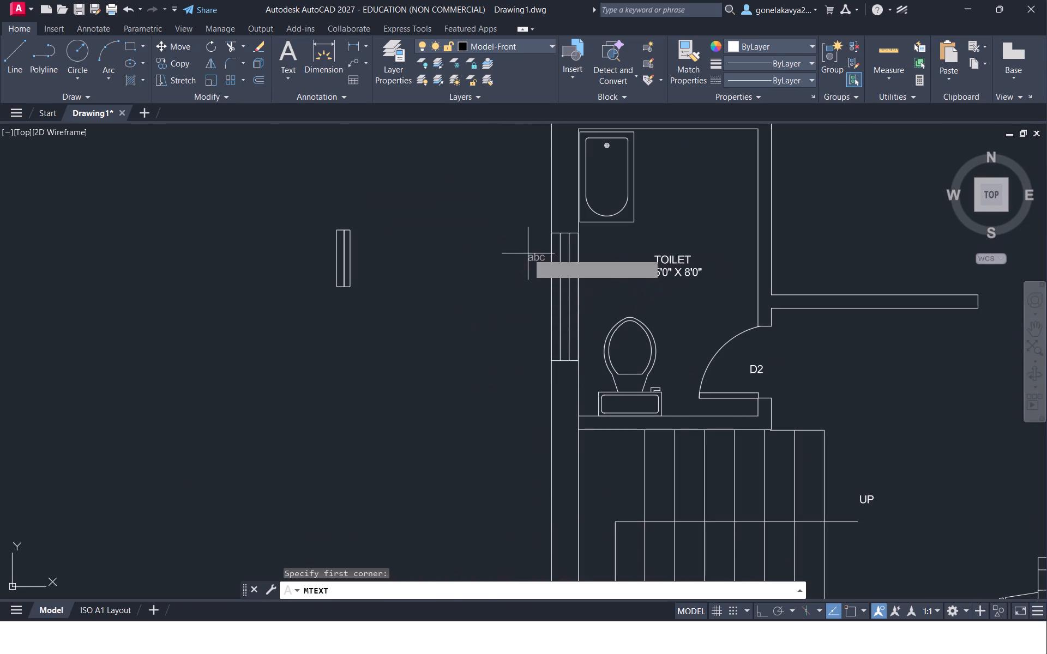
pyautogui.moveTo(528, 259); pyautogui.dragTo(518, 320)
pyautogui.moveTo(513, 341); pyautogui.dragTo(518, 346)
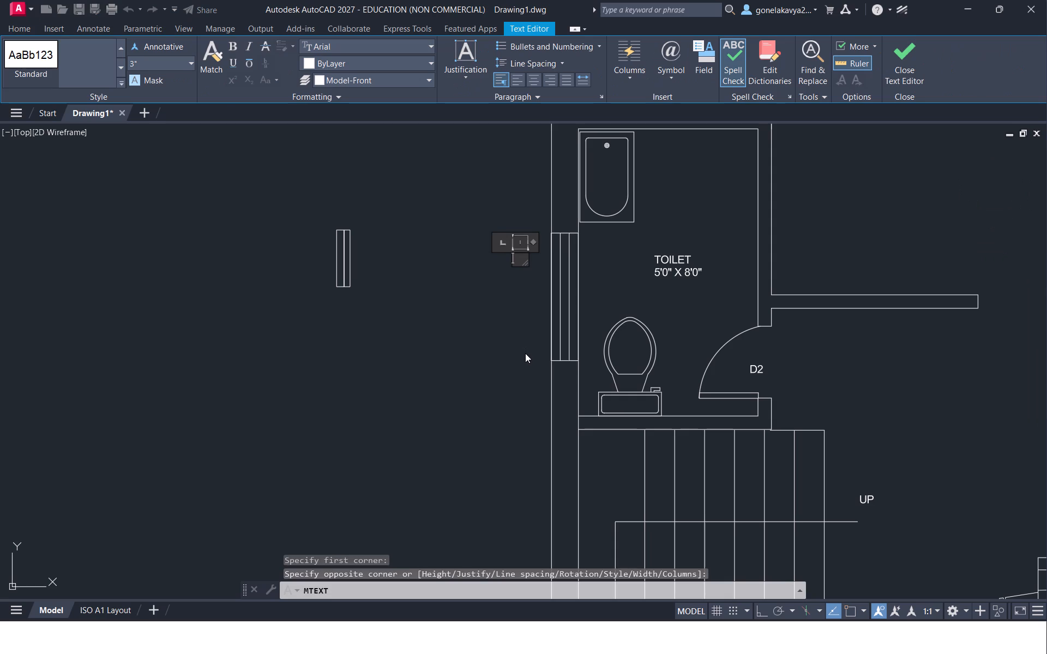
pyautogui.press('v')
pyautogui.scroll(-1, 521, 375)
pyautogui.click(535, 334)
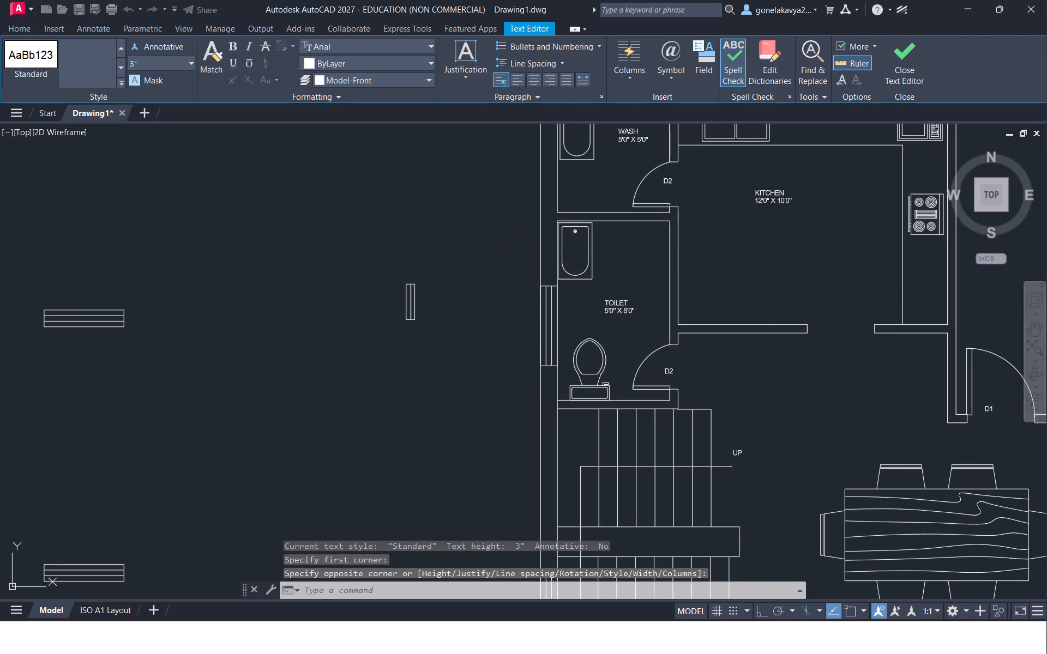
# Move the V label closer to the toilet window, beside the middle of its outer face.
pyautogui.click(520, 302)
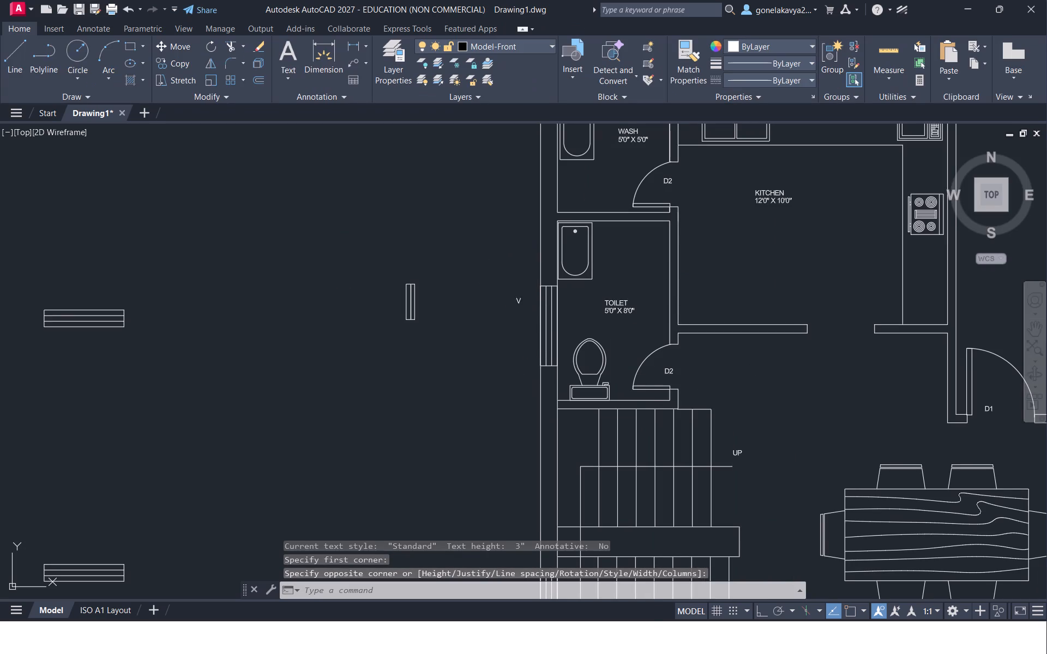
pyautogui.rightClick(520, 302)
pyautogui.click(539, 392)
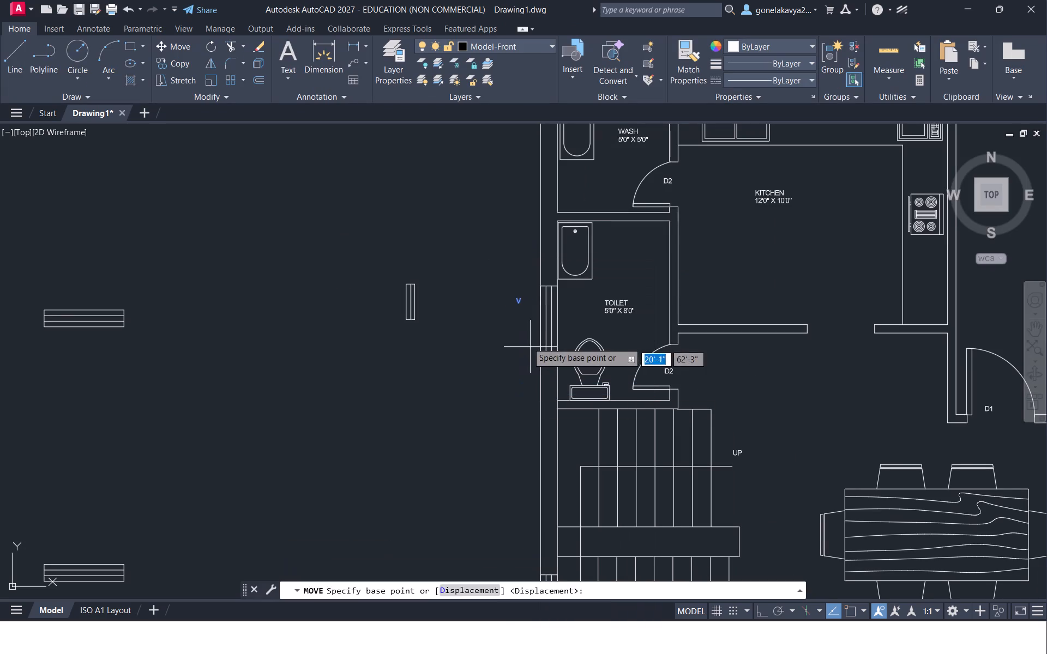
pyautogui.click(527, 342)
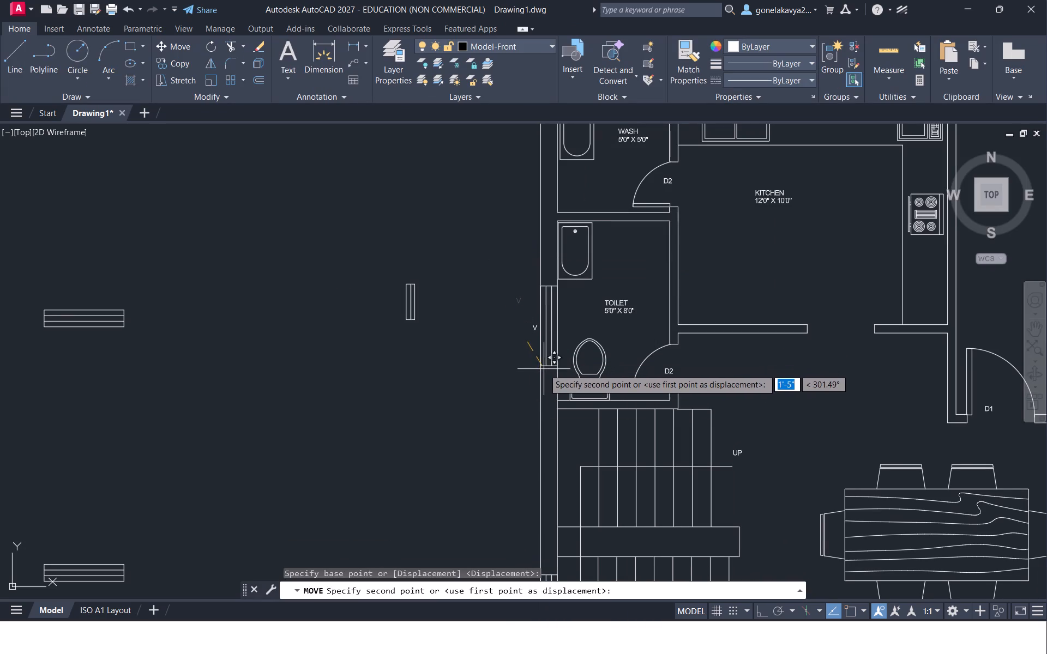
pyautogui.click(544, 369)
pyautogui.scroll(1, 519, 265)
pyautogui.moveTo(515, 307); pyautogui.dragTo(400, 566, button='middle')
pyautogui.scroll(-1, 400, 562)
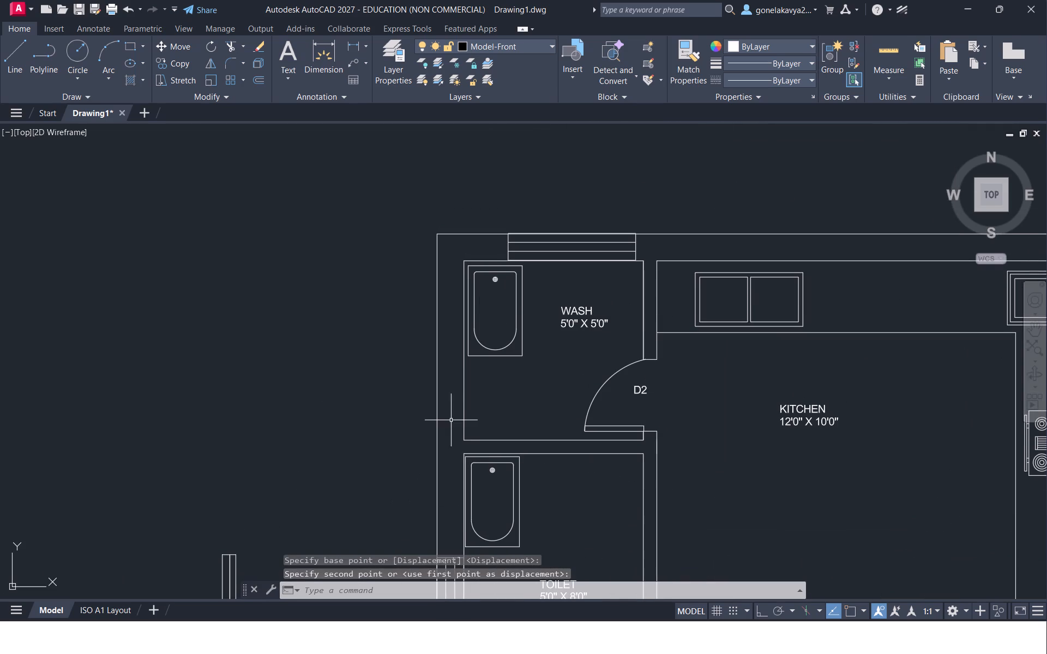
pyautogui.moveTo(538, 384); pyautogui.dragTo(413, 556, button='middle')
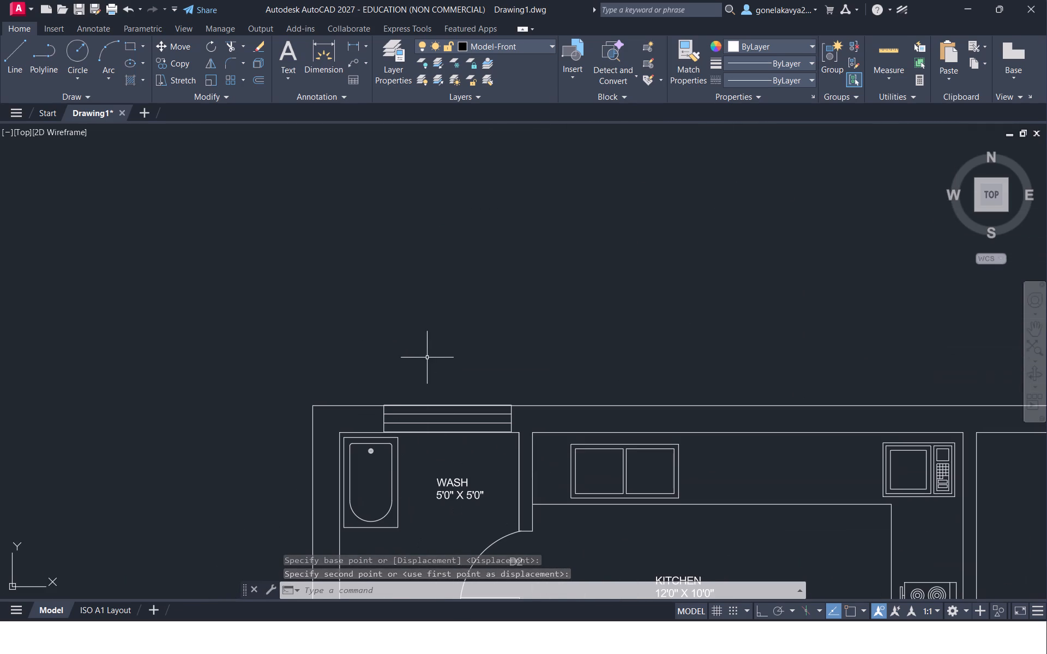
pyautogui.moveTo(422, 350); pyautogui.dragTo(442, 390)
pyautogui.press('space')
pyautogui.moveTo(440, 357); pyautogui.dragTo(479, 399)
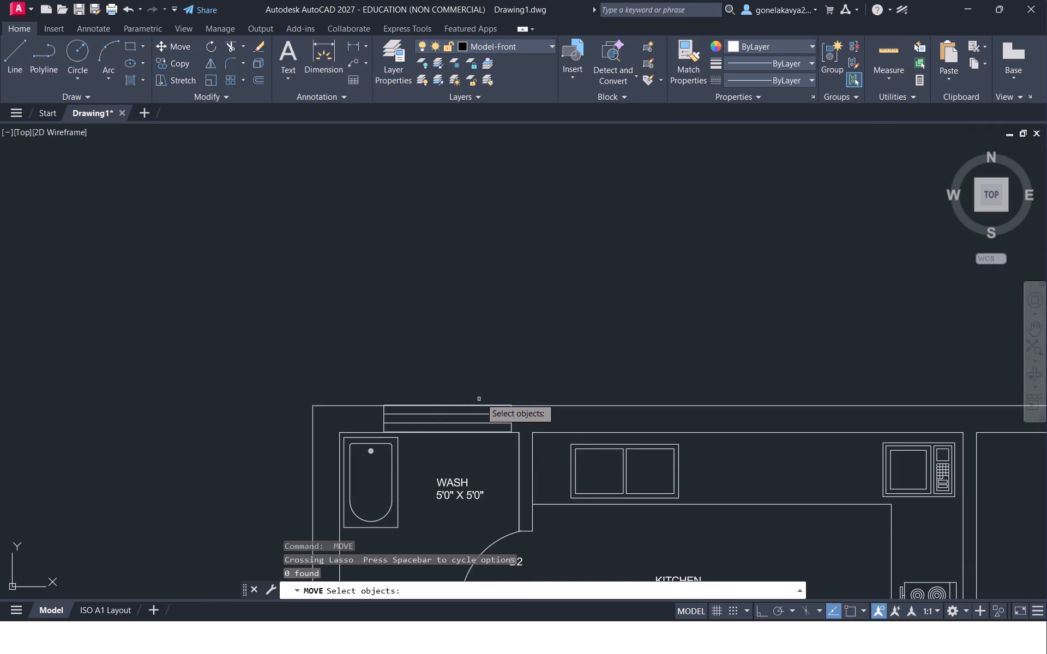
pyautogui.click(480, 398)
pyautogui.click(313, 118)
# Add a multiline text label reading W just north of the window in the wash room's outer wall.
pyautogui.click(284, 53)
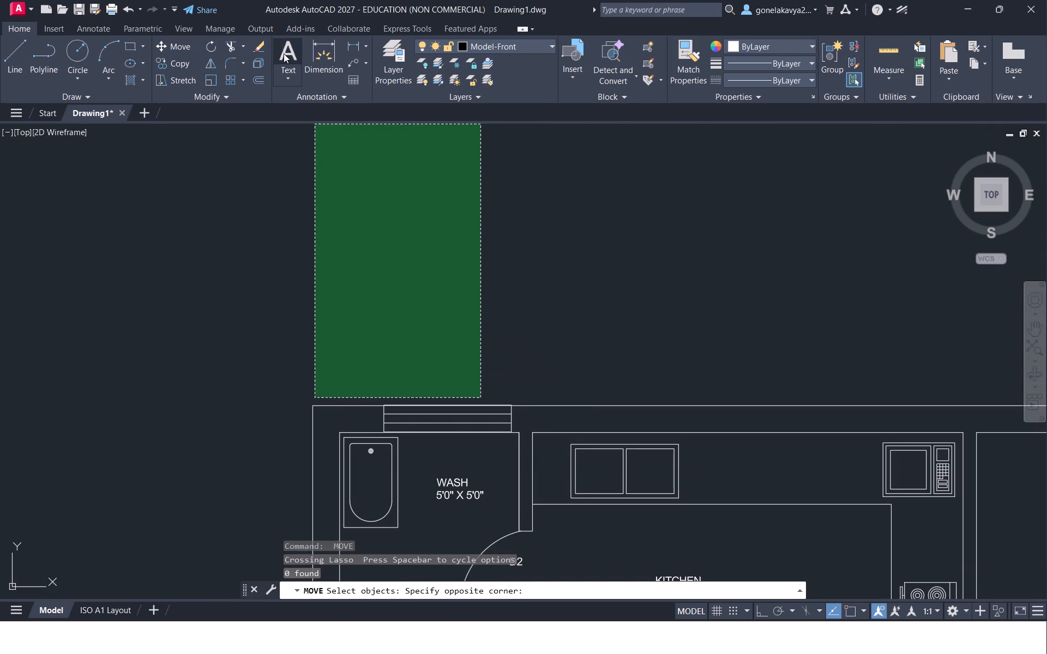
pyautogui.moveTo(433, 383); pyautogui.dragTo(467, 405)
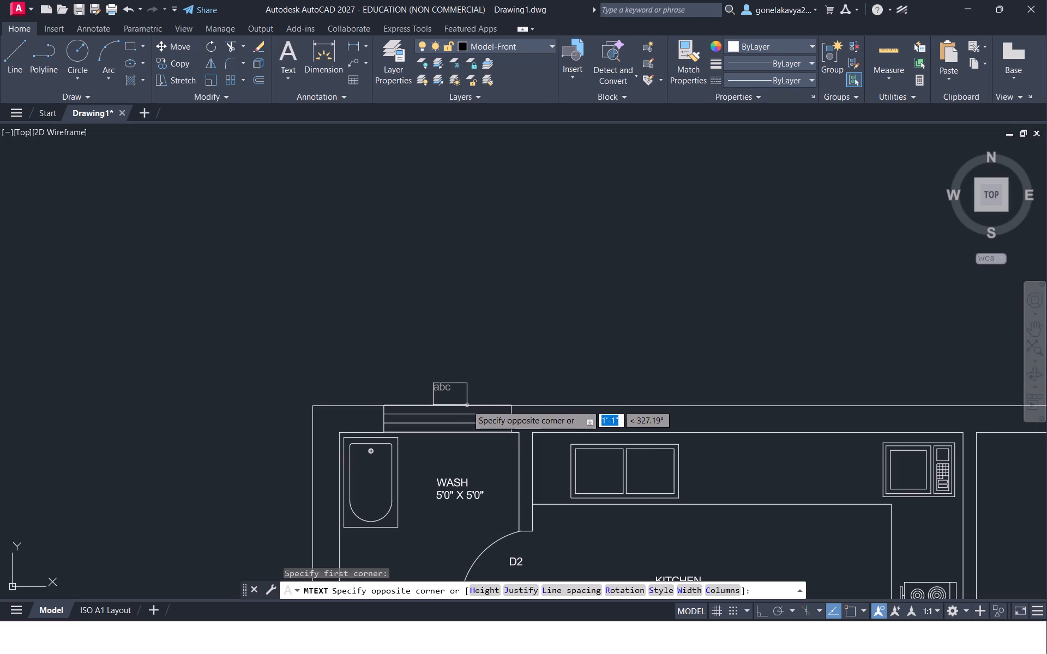
pyautogui.moveTo(467, 405); pyautogui.dragTo(468, 405)
pyautogui.click(468, 405)
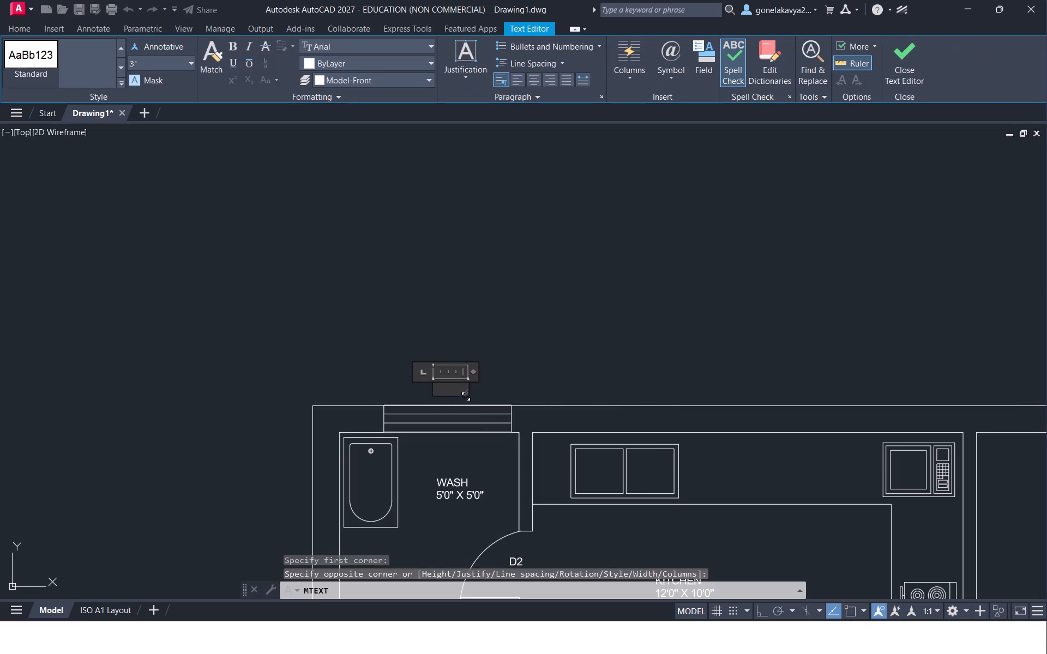
pyautogui.press('w')
pyautogui.click(494, 368)
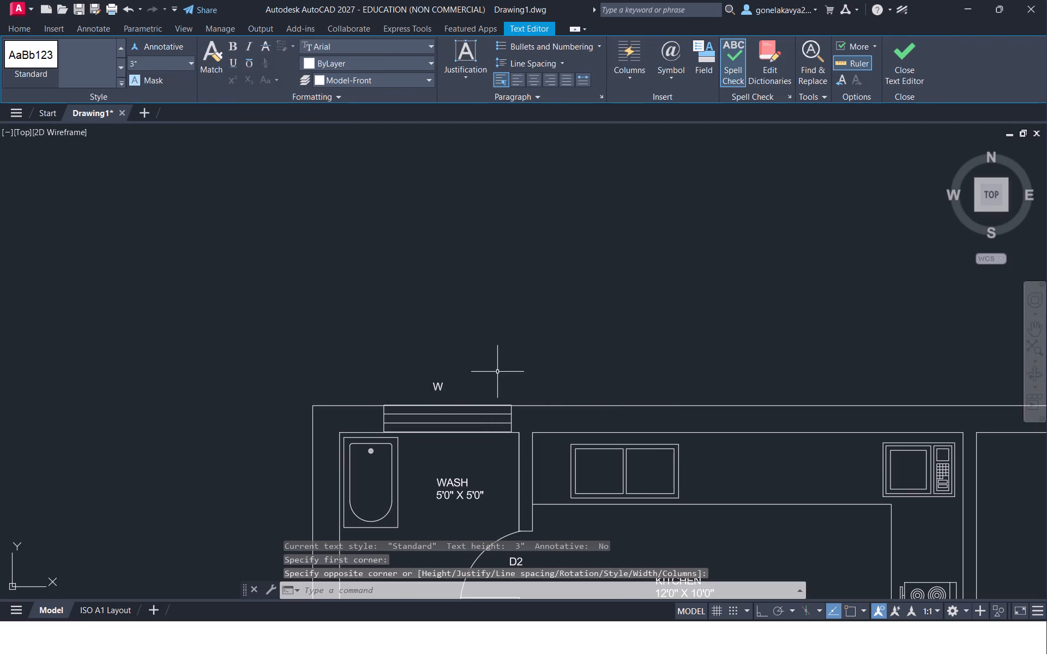
# Add a multiline text label reading W just north of the window in bedroom 1's outer wall.
pyautogui.scroll(-4, 456, 409)
pyautogui.moveTo(514, 461); pyautogui.dragTo(374, 391, button='middle')
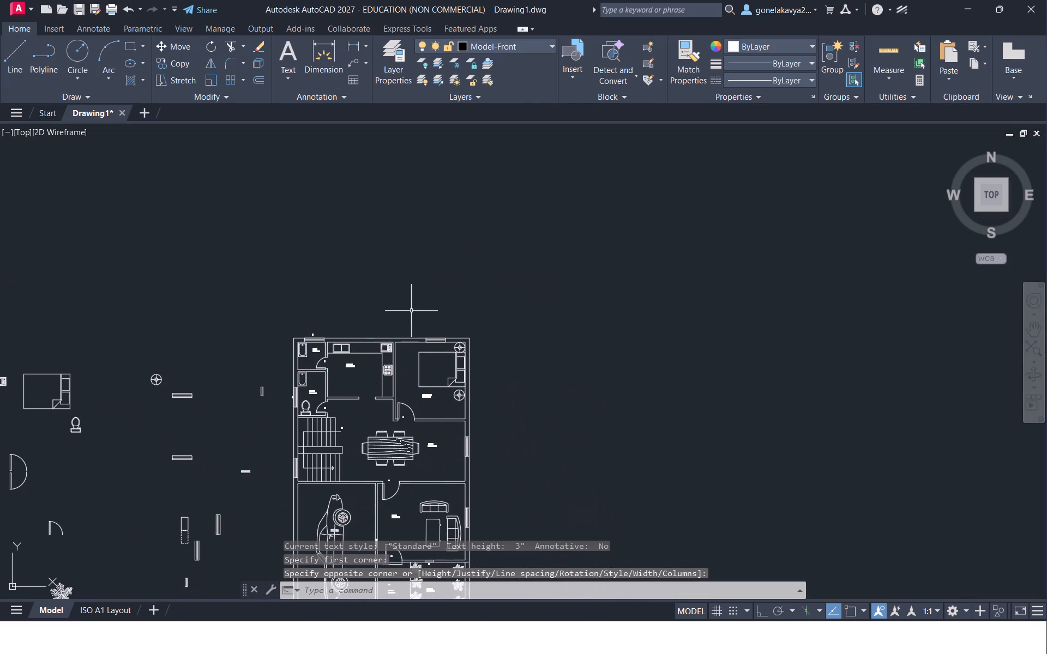
pyautogui.scroll(2, 416, 310)
pyautogui.press('space')
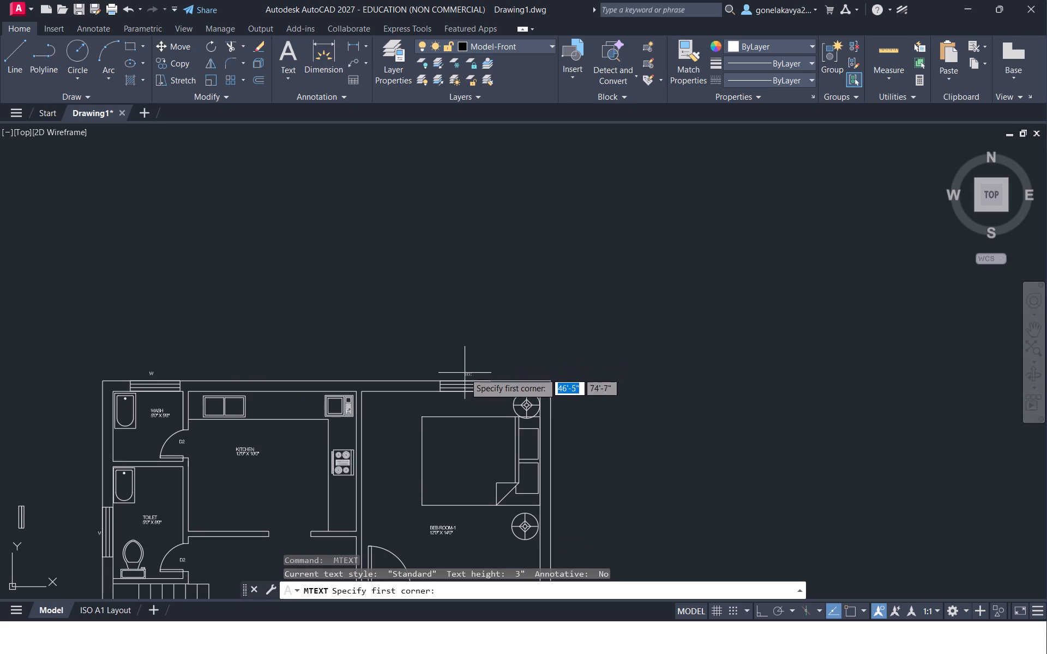
pyautogui.moveTo(462, 379); pyautogui.dragTo(464, 356)
pyautogui.click(477, 360)
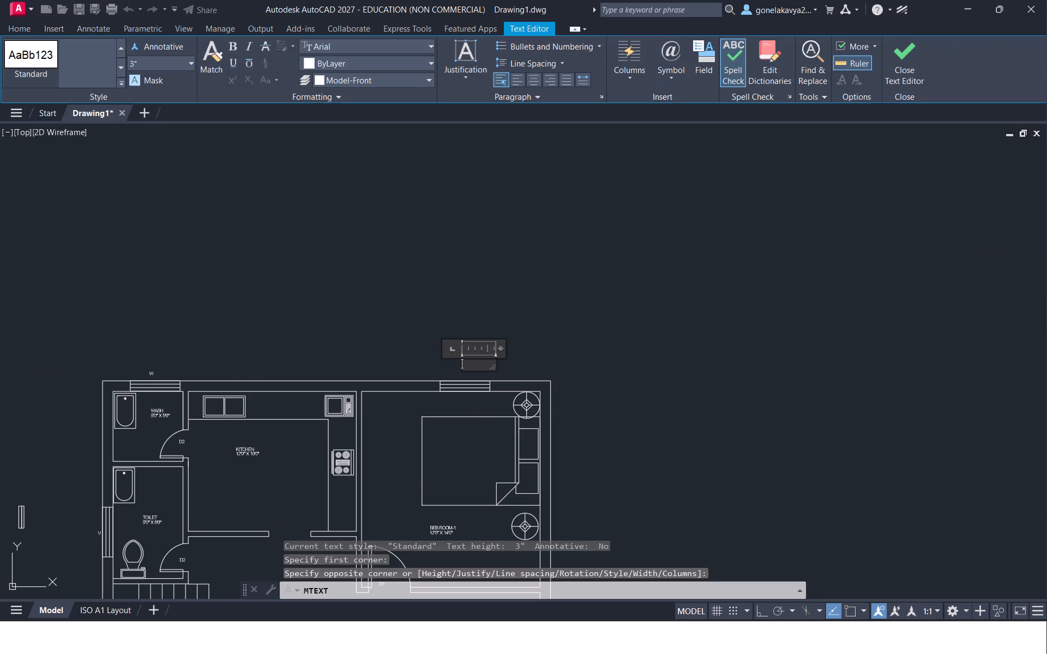
pyautogui.press('w')
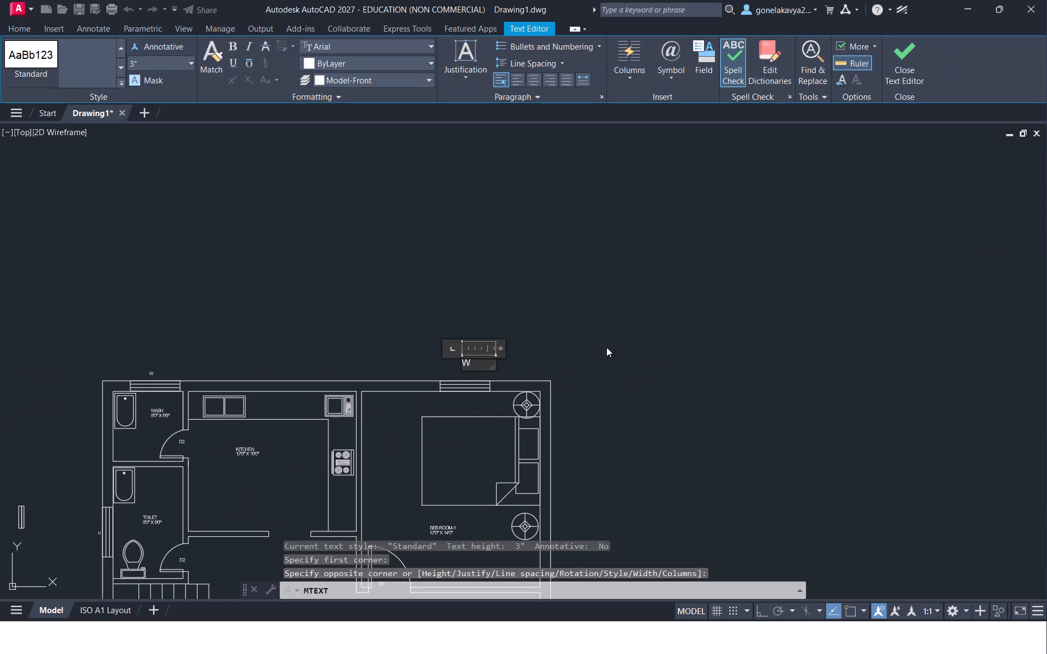
pyautogui.click(605, 348)
# Scale up the W label north of the bedroom 1 window freehand from a base point near it.
pyautogui.scroll(3, 402, 392)
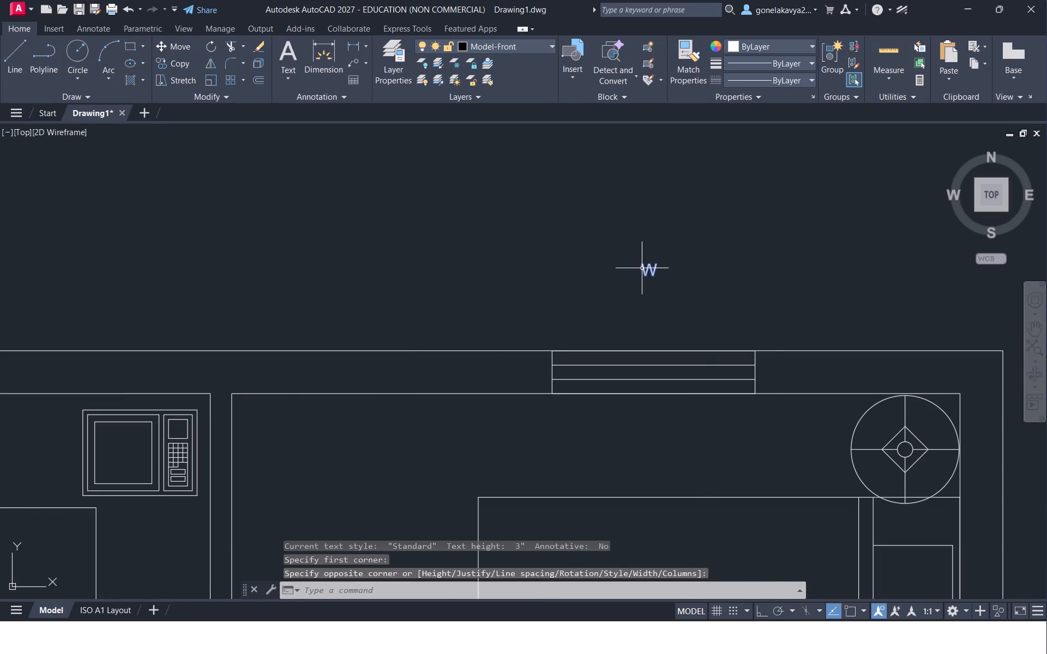
pyautogui.click(642, 267)
pyautogui.rightClick(643, 273)
pyautogui.click(691, 419)
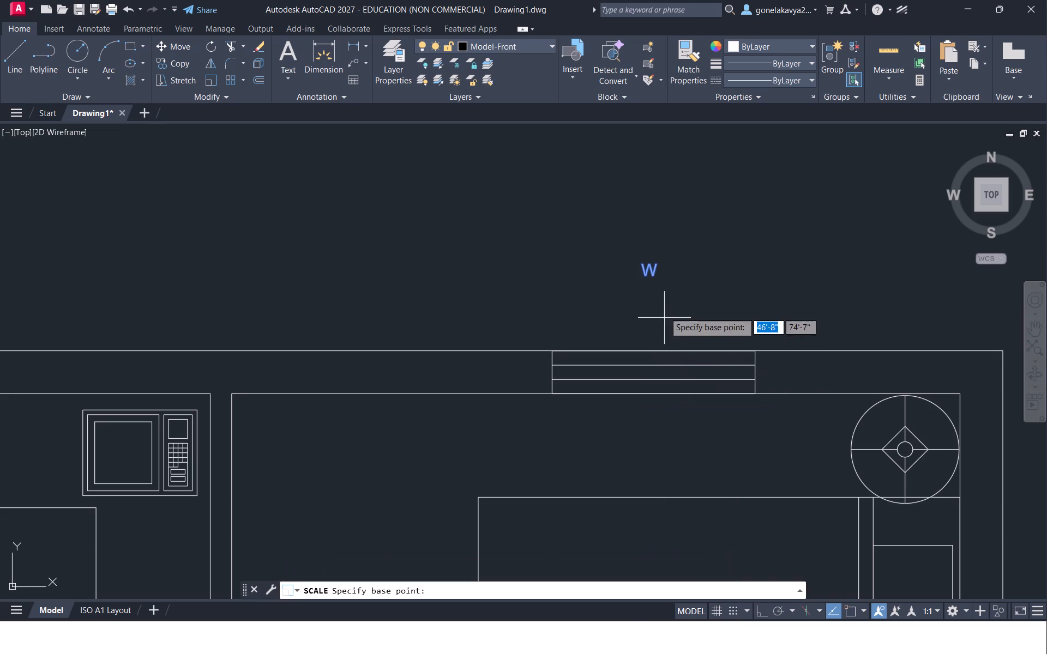
pyautogui.moveTo(664, 300); pyautogui.dragTo(694, 340)
pyautogui.click(695, 341)
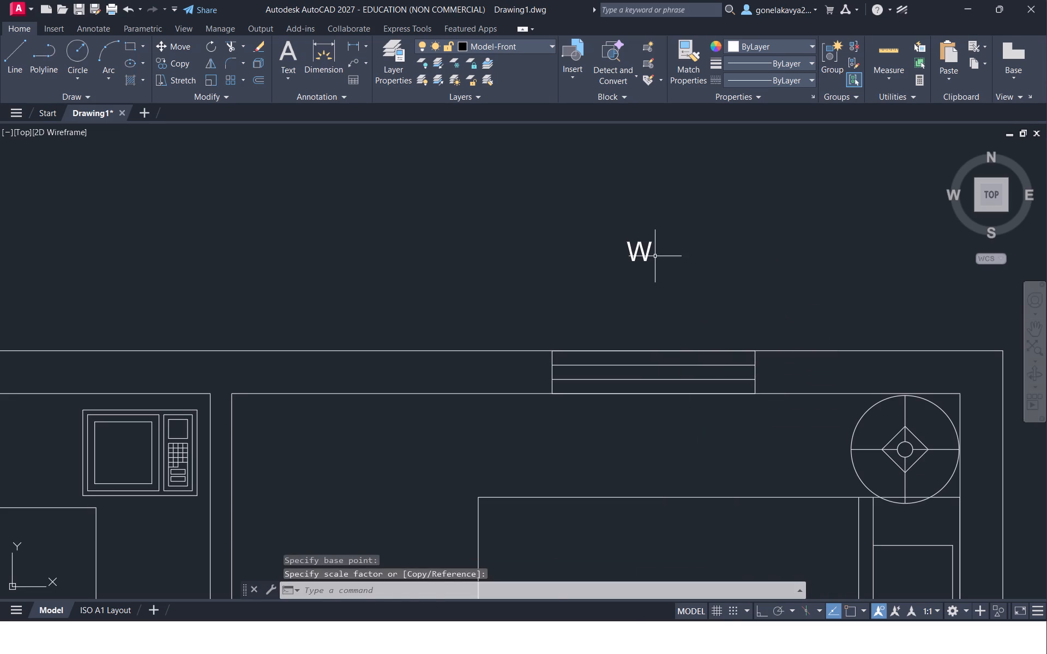
# Move the enlarged W label down to just above the middle of the bedroom 1 window.
pyautogui.moveTo(655, 256); pyautogui.dragTo(650, 253)
pyautogui.moveTo(643, 252); pyautogui.dragTo(637, 252)
pyautogui.rightClick(636, 252)
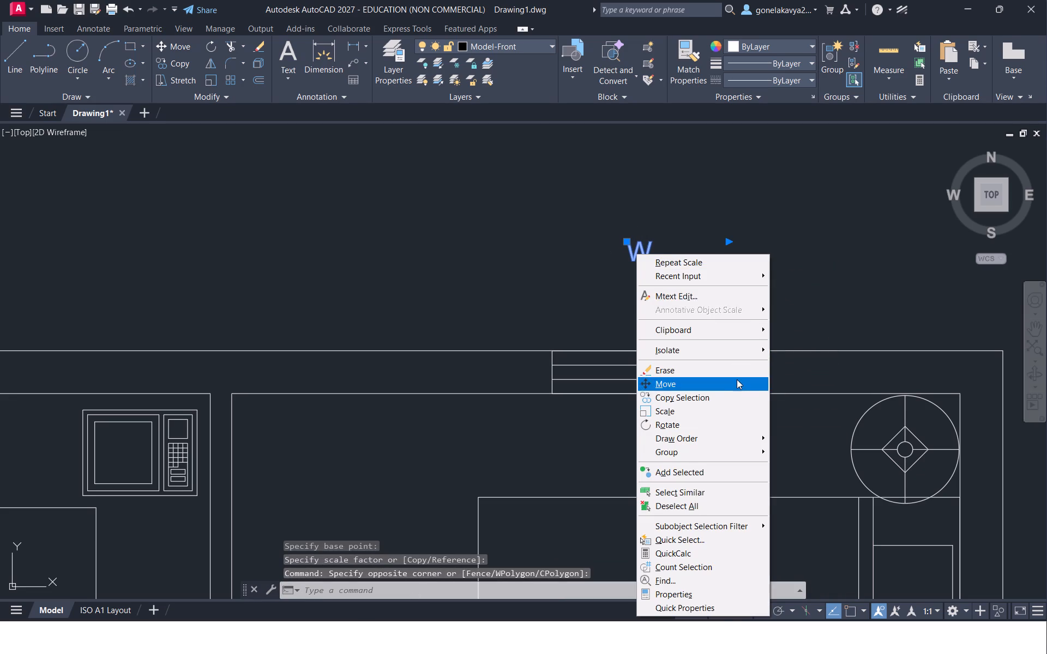
pyautogui.click(737, 379)
pyautogui.moveTo(654, 264); pyautogui.dragTo(655, 276)
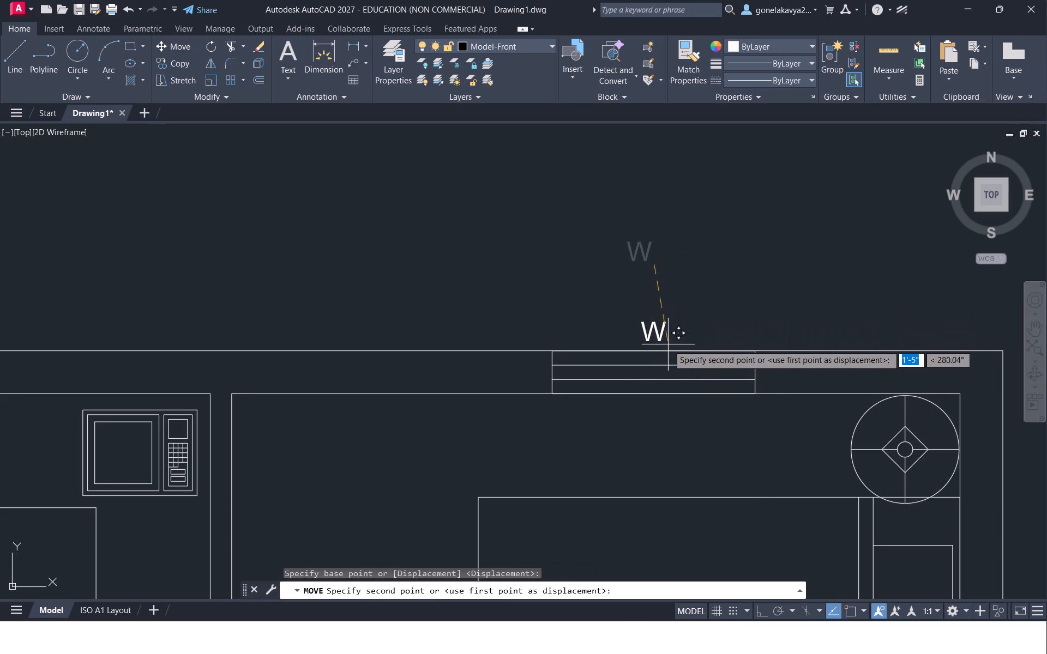
pyautogui.click(668, 344)
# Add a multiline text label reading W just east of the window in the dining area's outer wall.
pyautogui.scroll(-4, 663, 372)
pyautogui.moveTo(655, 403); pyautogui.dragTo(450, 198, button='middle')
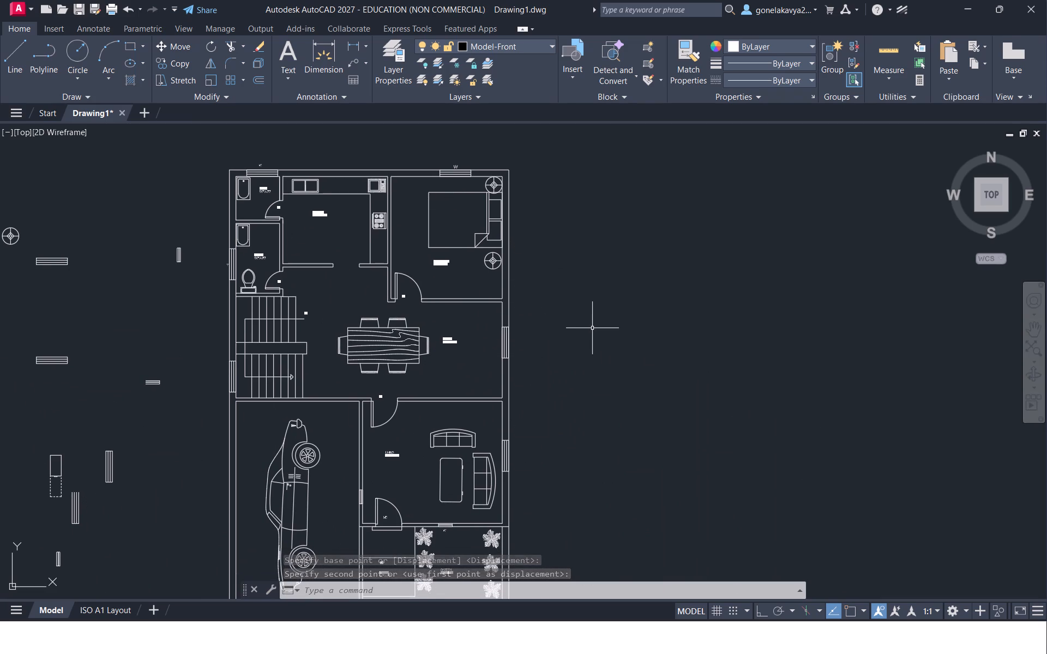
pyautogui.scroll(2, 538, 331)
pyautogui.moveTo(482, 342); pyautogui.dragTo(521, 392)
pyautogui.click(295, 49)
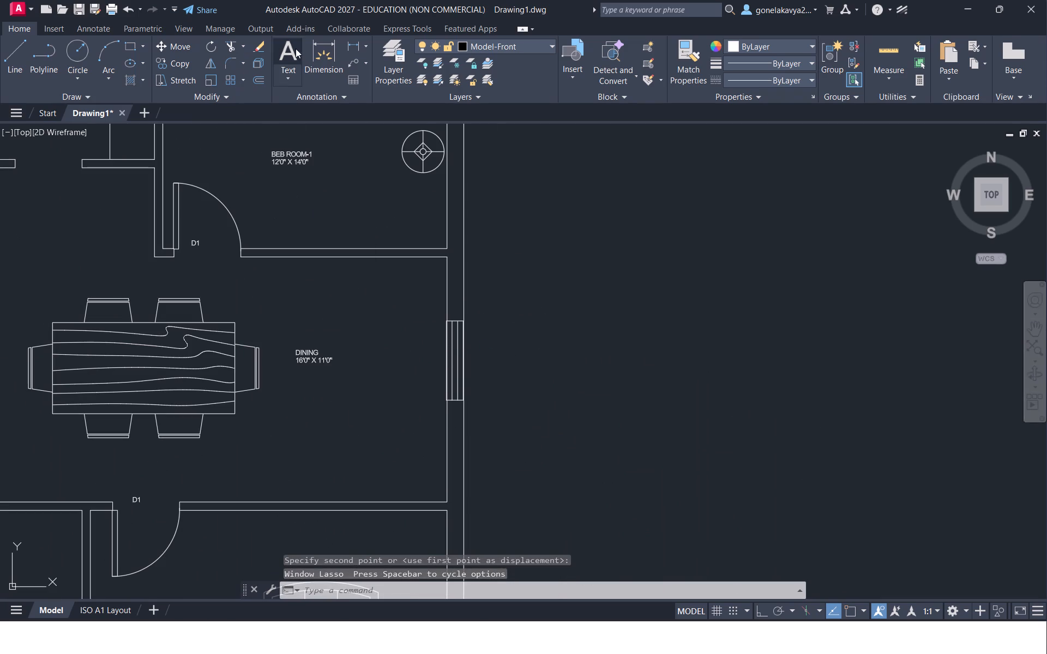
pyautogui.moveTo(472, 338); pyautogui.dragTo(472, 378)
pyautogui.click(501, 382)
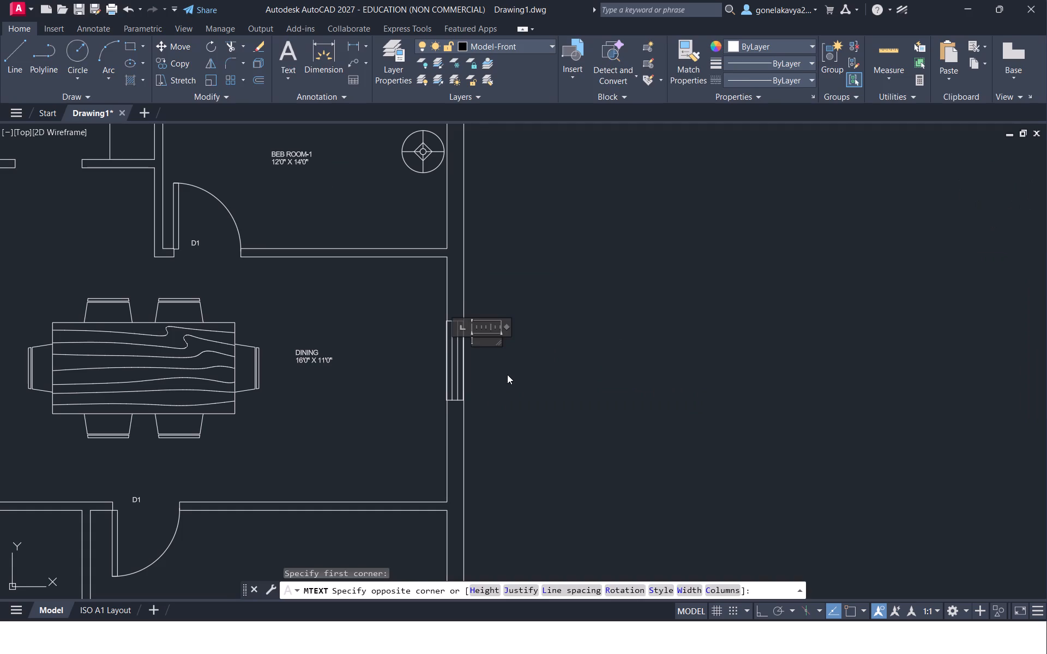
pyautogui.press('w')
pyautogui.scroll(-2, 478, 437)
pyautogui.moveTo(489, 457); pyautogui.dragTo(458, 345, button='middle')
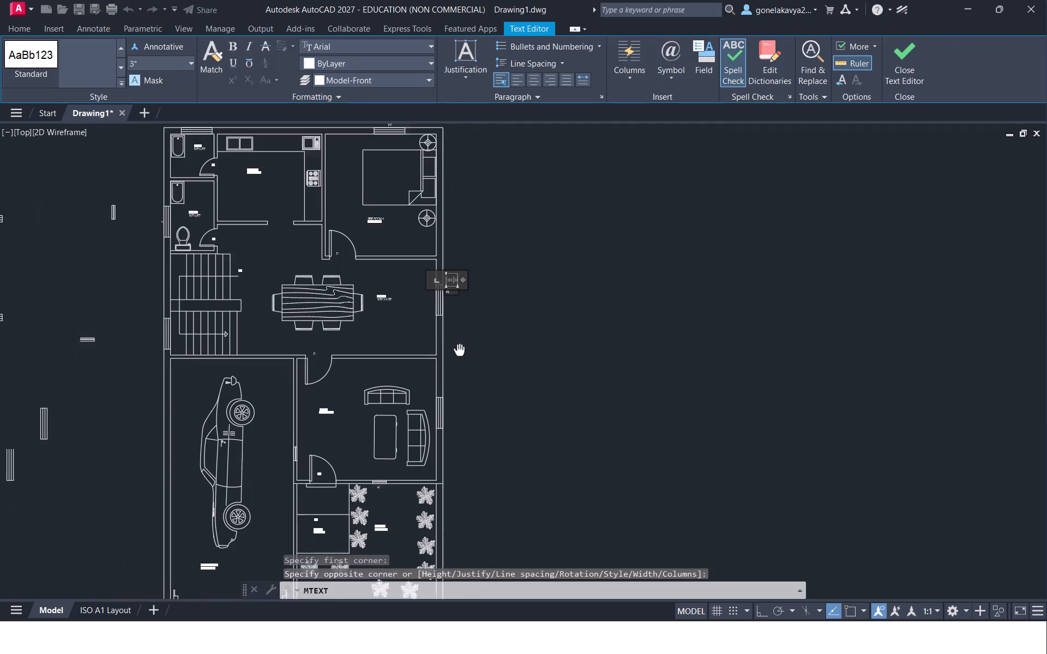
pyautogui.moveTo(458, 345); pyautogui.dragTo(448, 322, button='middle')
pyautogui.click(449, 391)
# Add a multiline text label reading W just east of the window in the living room's east outer wall.
pyautogui.moveTo(438, 367); pyautogui.dragTo(444, 402)
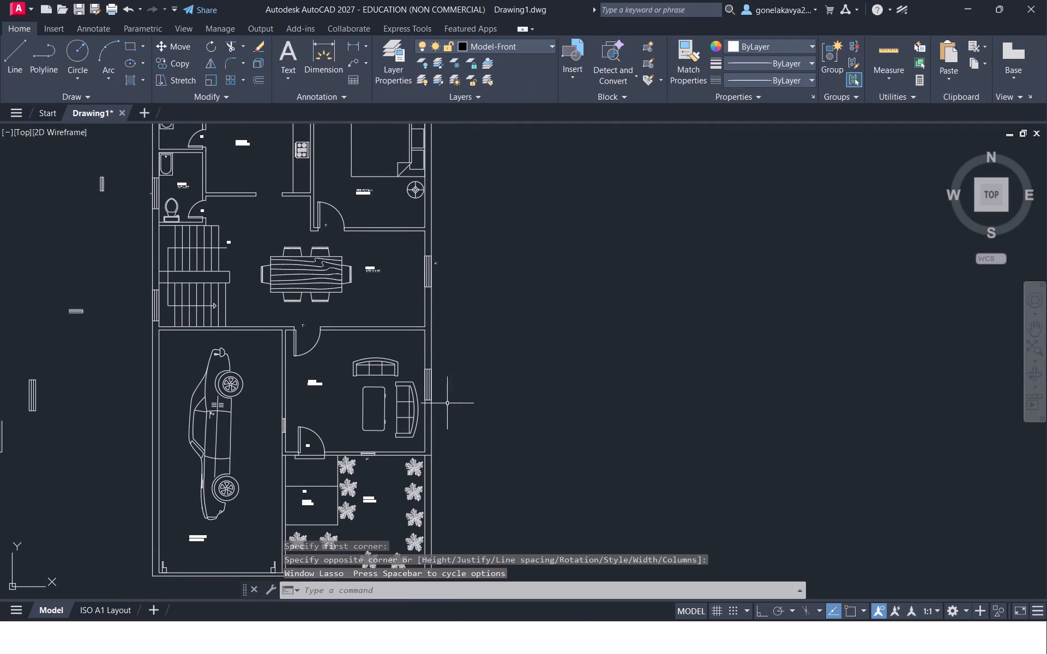
pyautogui.press('space')
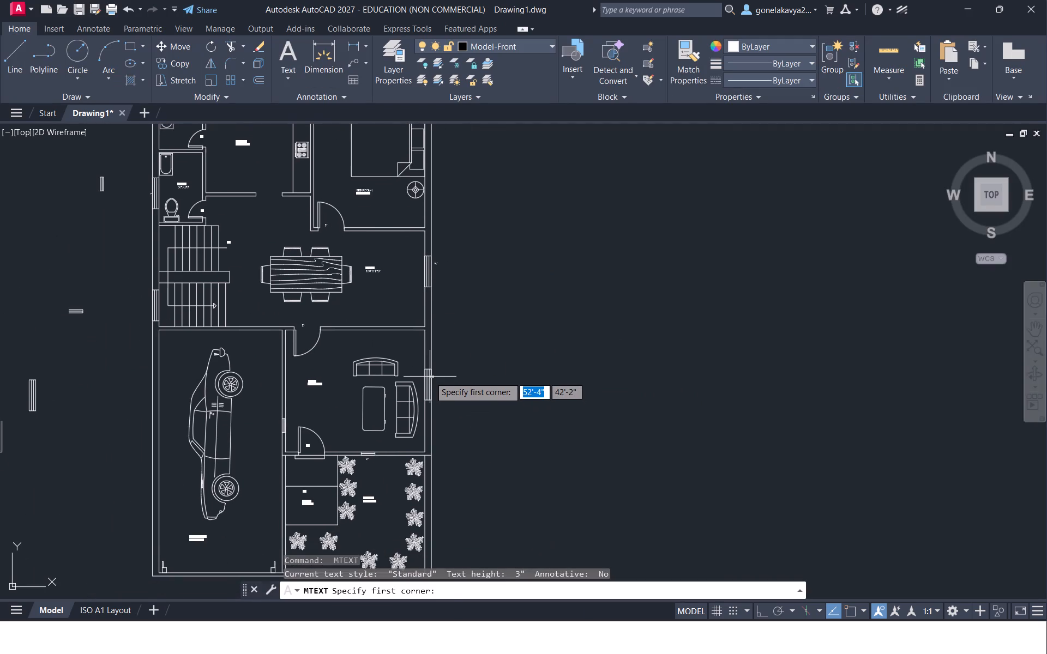
pyautogui.moveTo(435, 376); pyautogui.dragTo(437, 399)
pyautogui.click(458, 393)
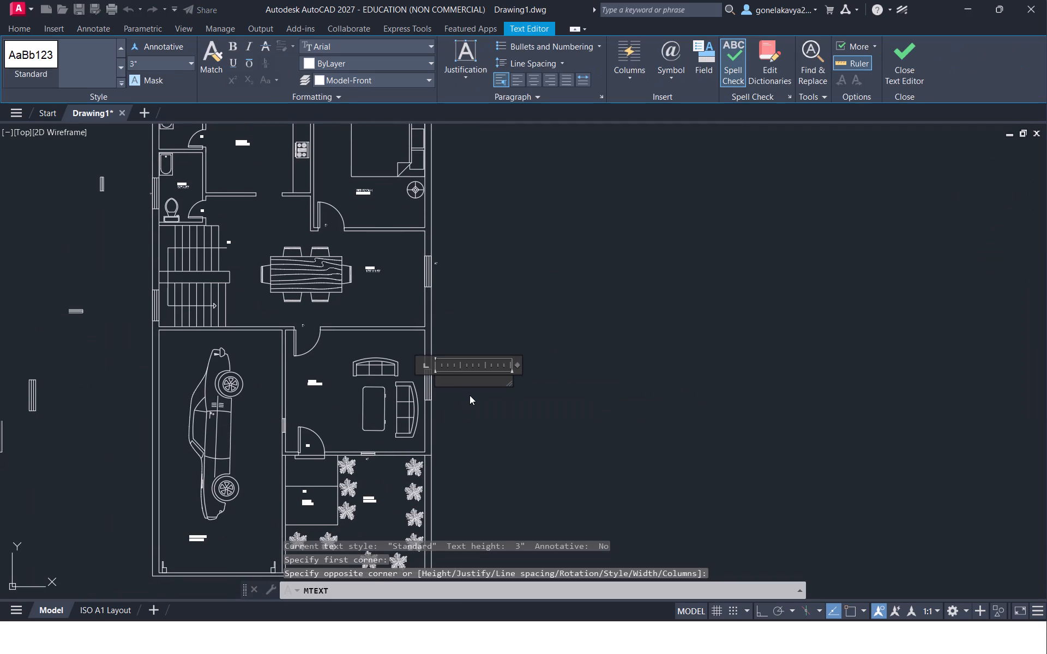
pyautogui.press('w')
pyautogui.click(475, 417)
# Scale up the W label at the living room's east window freehand from a base point near it.
pyautogui.scroll(3, 450, 380)
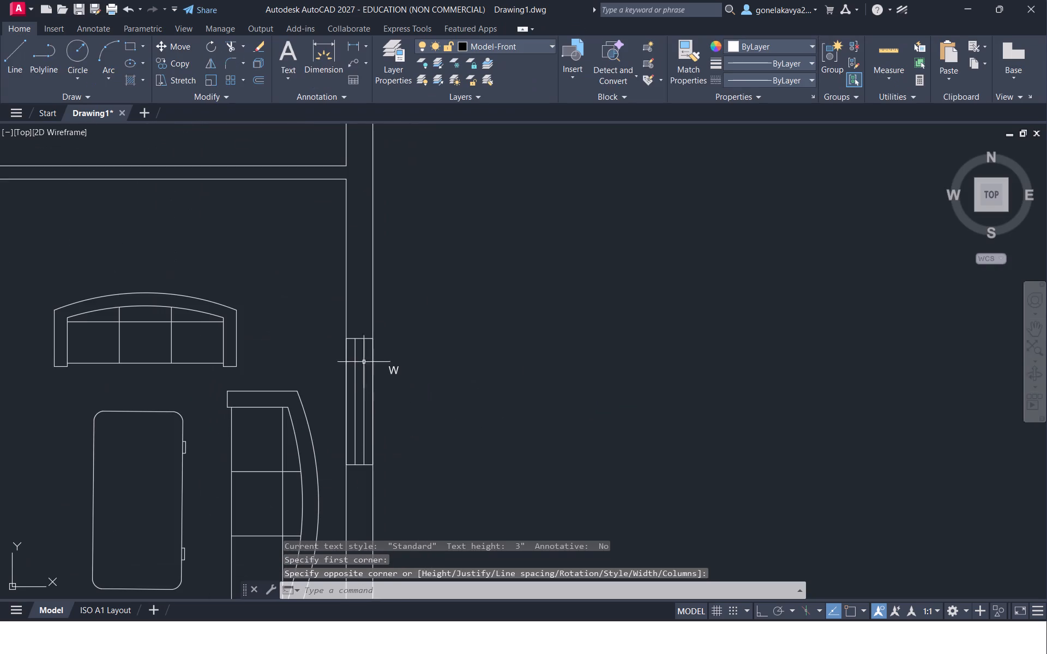
pyautogui.click(394, 368)
pyautogui.rightClick(394, 368)
pyautogui.click(469, 156)
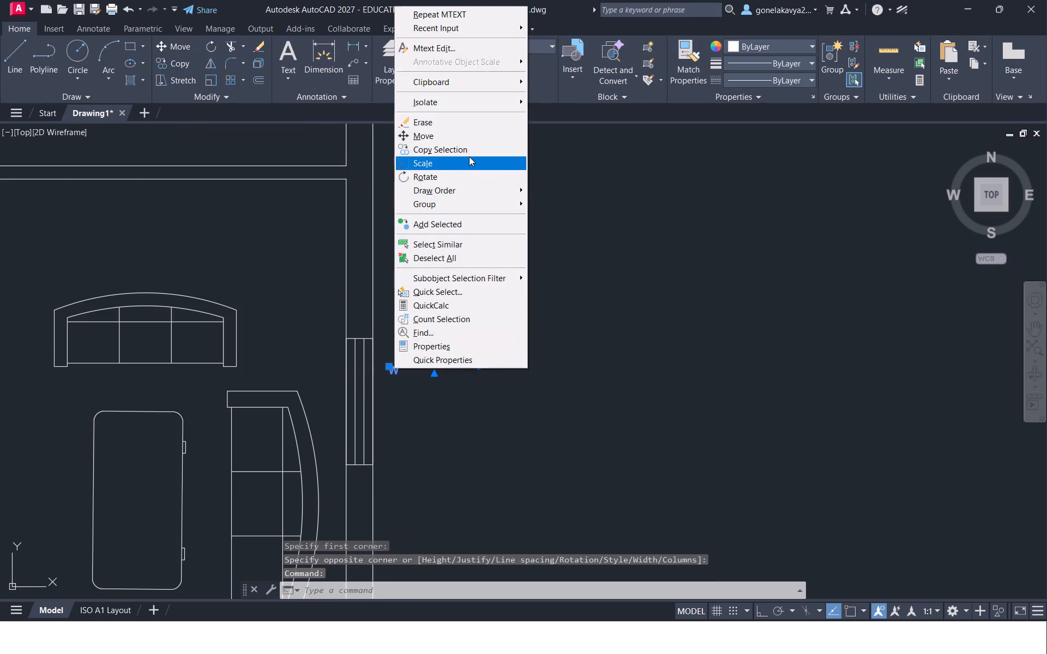
pyautogui.moveTo(438, 414); pyautogui.dragTo(501, 499)
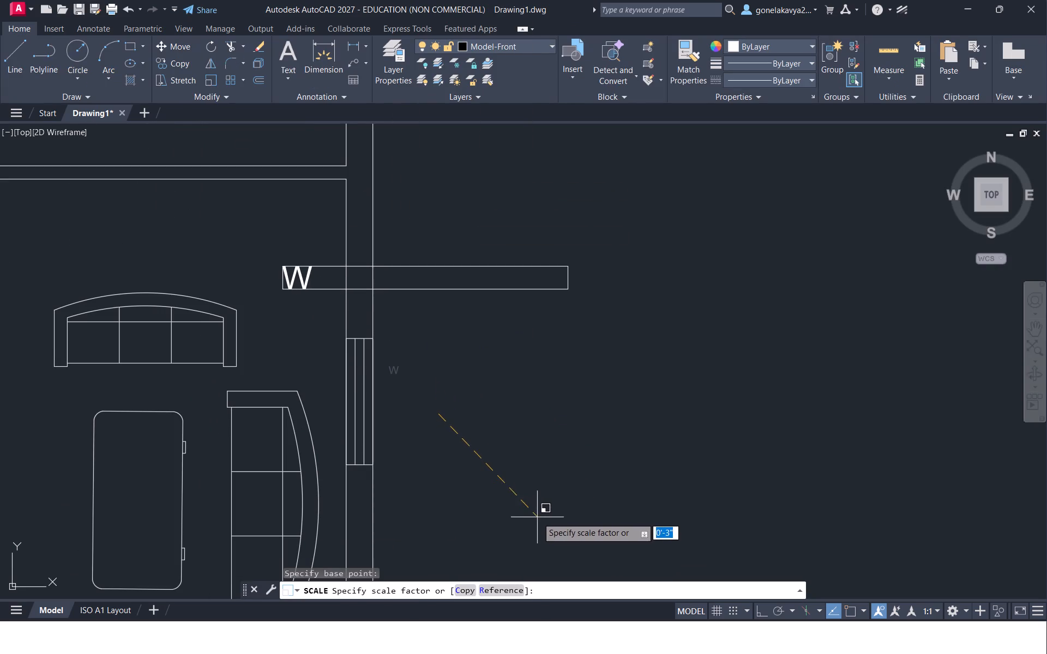
pyautogui.click(537, 517)
# Move the enlarged W label to just outside the living room's east window, near its middle.
pyautogui.click(294, 281)
pyautogui.rightClick(294, 280)
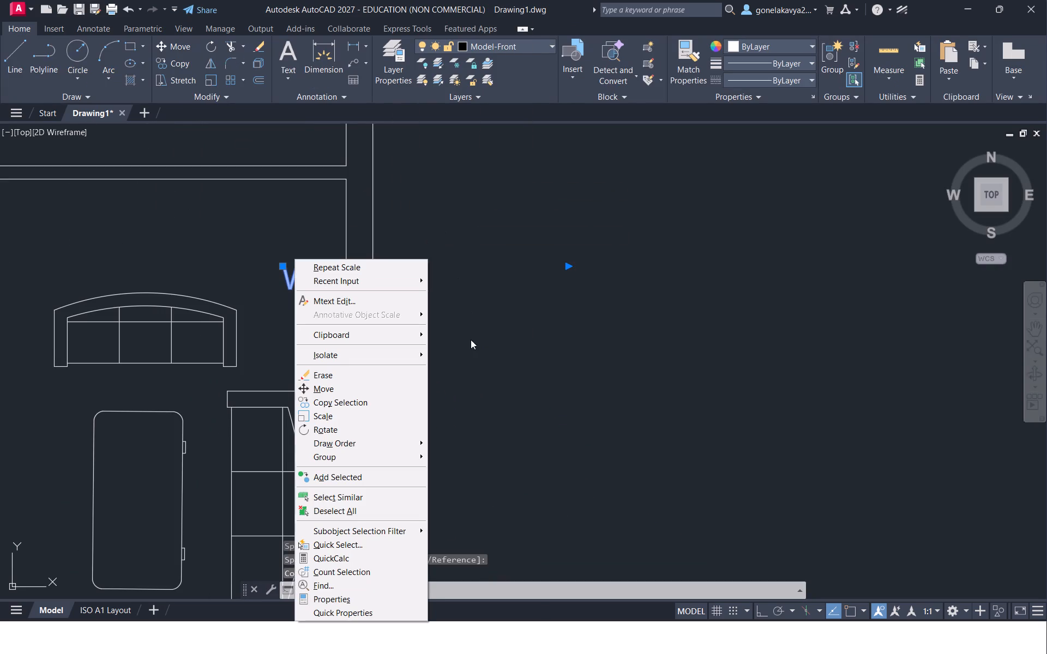
pyautogui.click(411, 386)
pyautogui.moveTo(308, 255); pyautogui.dragTo(332, 287)
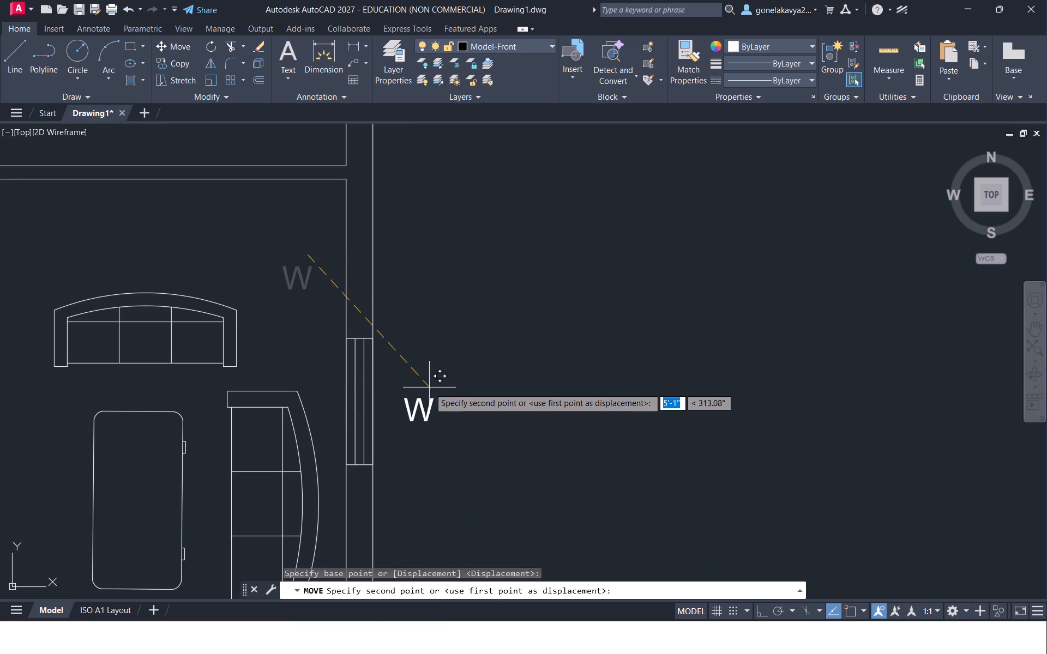
pyautogui.click(402, 387)
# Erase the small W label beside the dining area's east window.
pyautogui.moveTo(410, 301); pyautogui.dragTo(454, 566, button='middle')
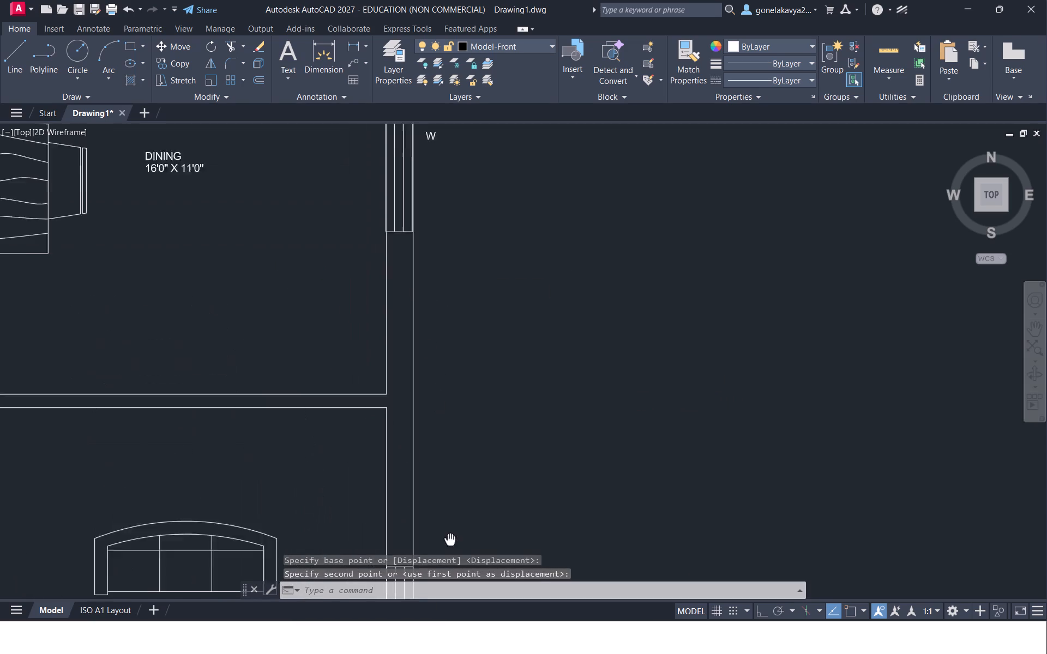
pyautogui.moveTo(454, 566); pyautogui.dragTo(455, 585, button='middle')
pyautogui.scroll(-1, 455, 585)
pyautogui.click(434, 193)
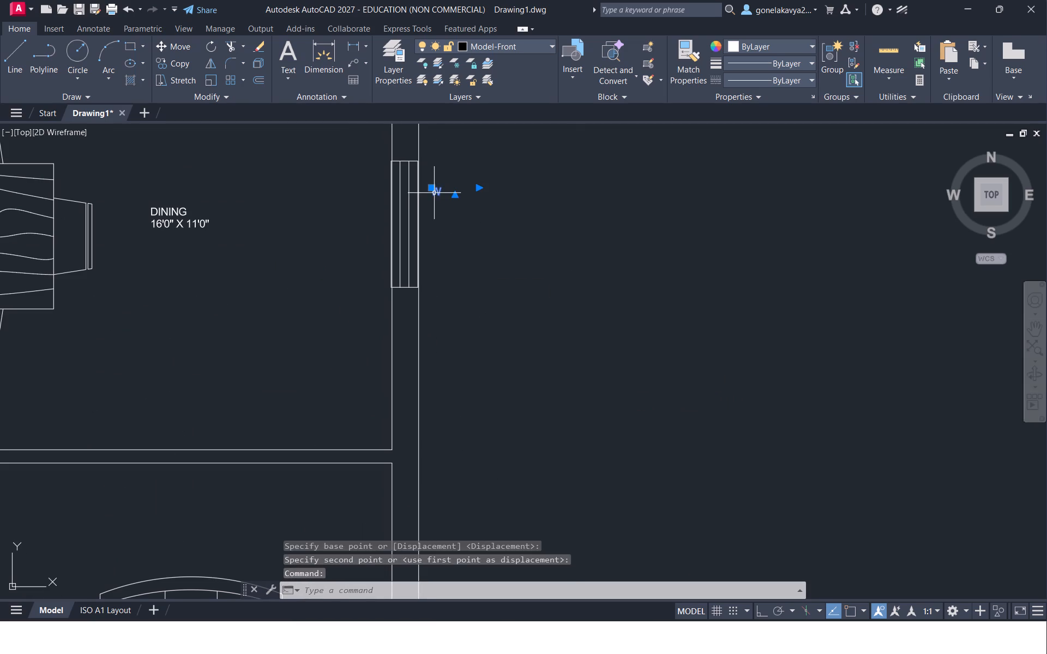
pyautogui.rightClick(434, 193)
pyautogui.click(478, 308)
# Copy the enlarged W label from the living room's east window to just outside the dining area's east window.
pyautogui.scroll(-3, 501, 368)
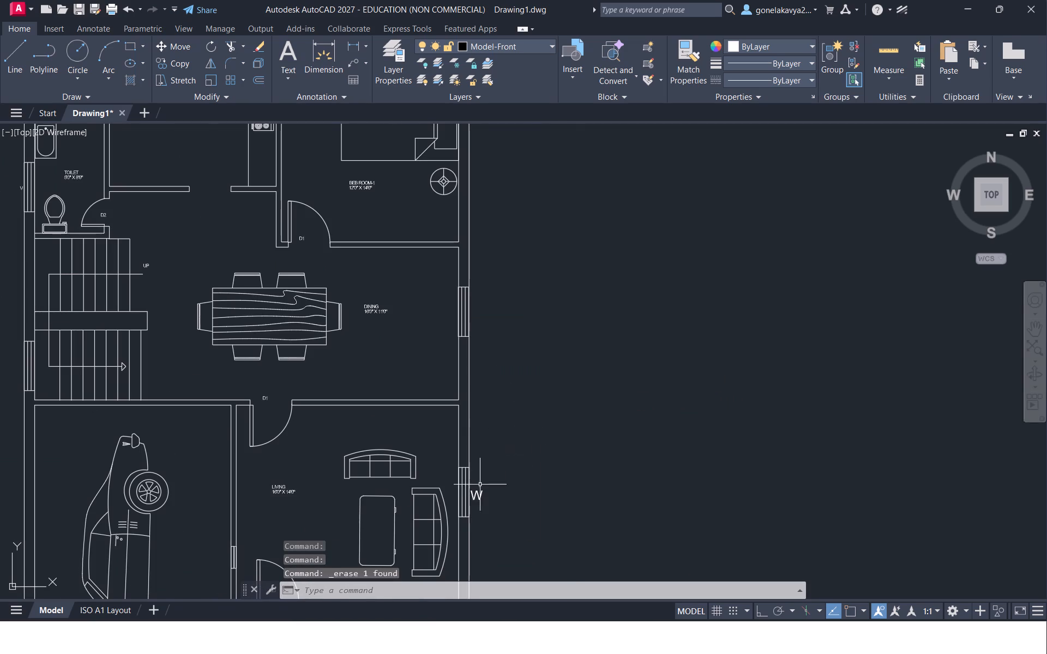
pyautogui.click(476, 496)
pyautogui.rightClick(476, 496)
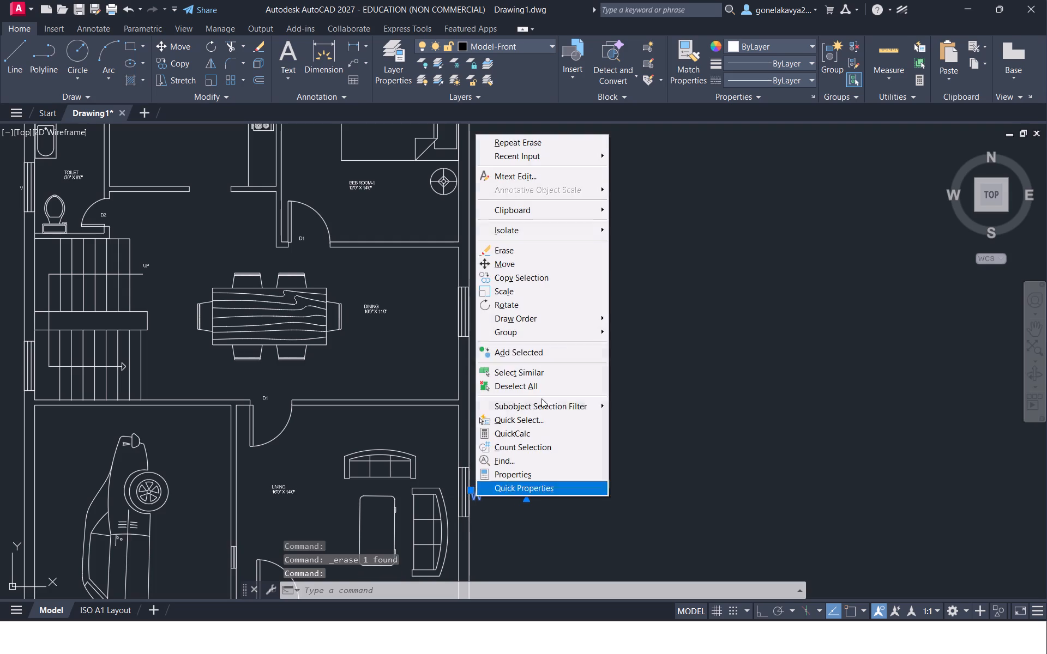
pyautogui.click(561, 274)
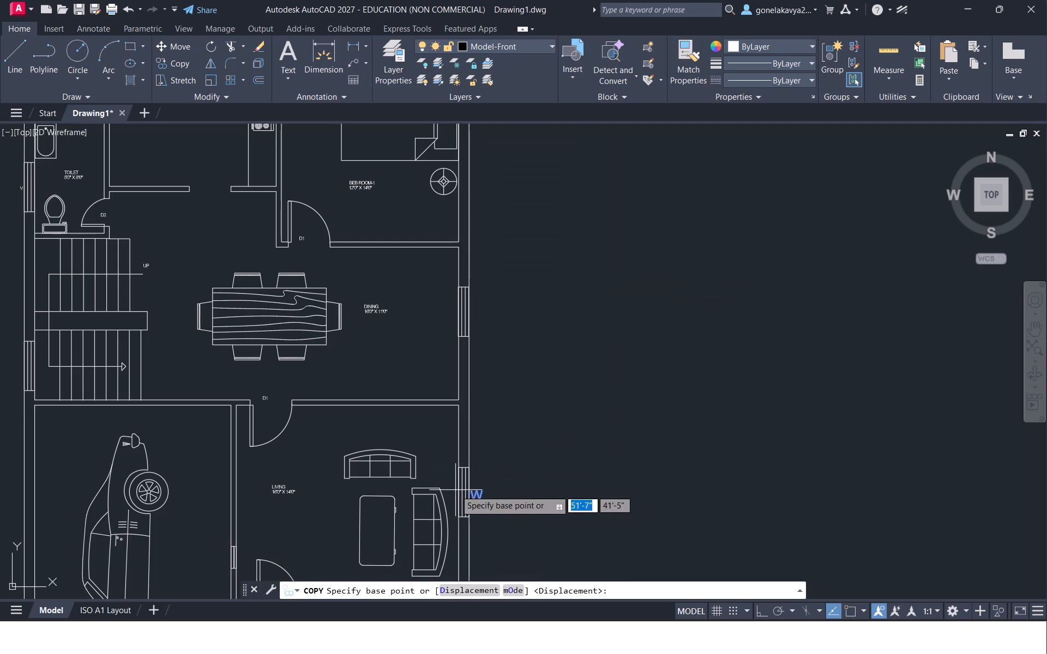
pyautogui.click(469, 492)
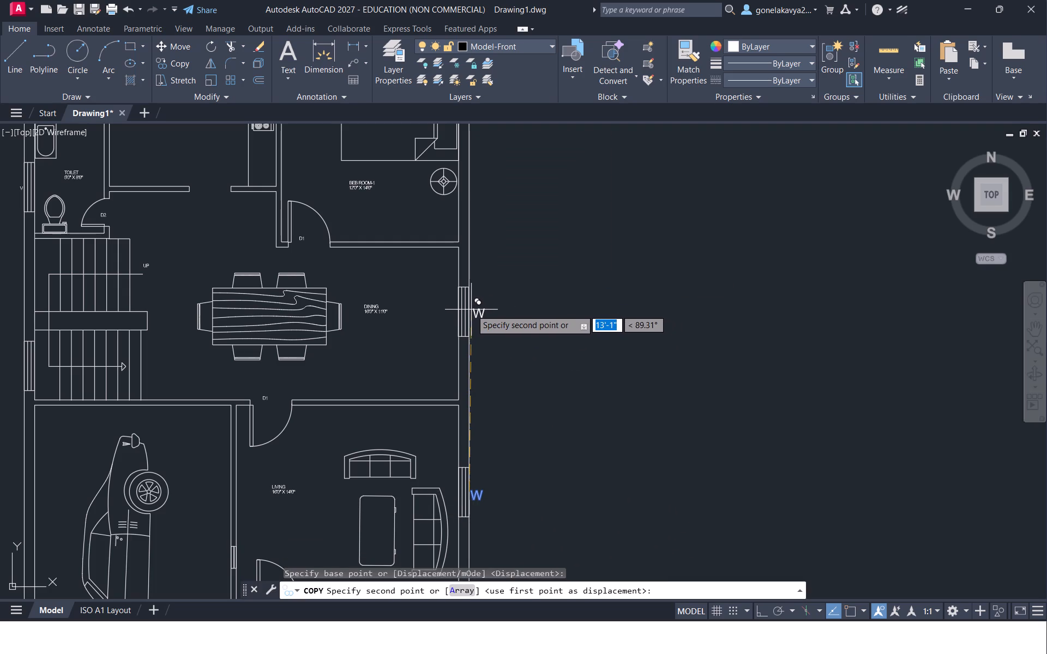
pyautogui.click(471, 310)
# Place another copy of the enlarged W label just above the wash room's north window.
pyautogui.moveTo(419, 329); pyautogui.dragTo(550, 615, button='middle')
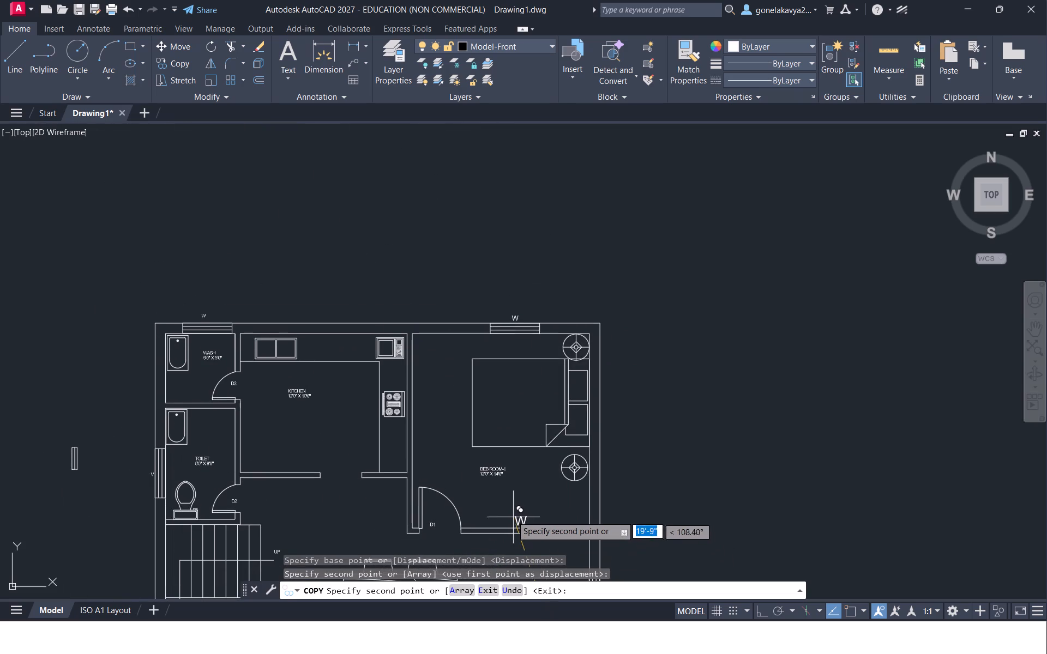
pyautogui.scroll(-1, 510, 514)
pyautogui.scroll(6, 322, 399)
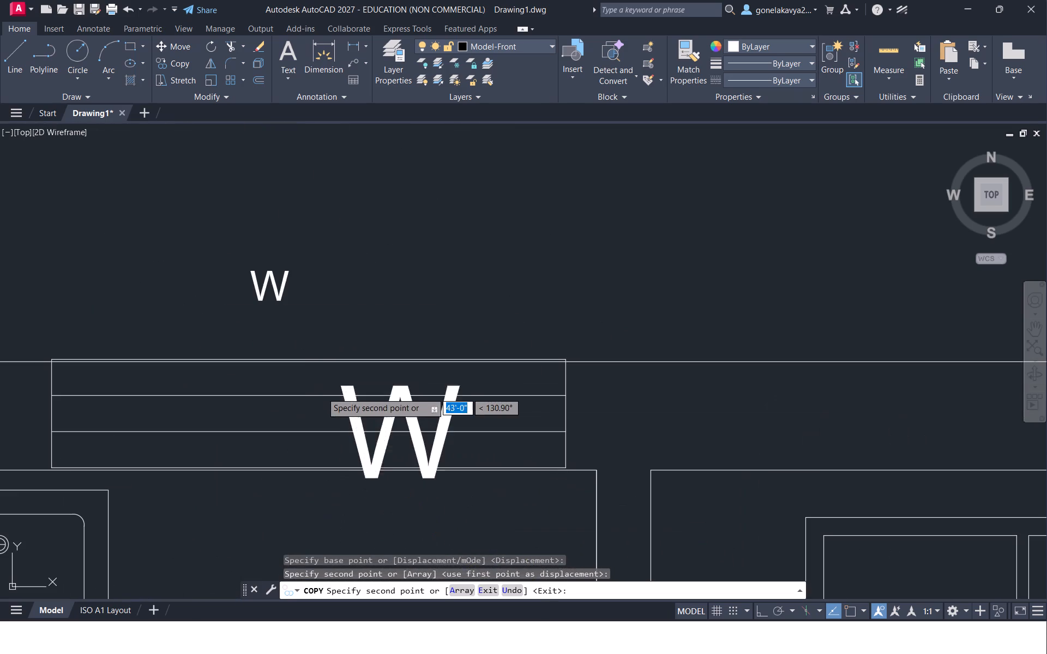
pyautogui.click(283, 266)
pyautogui.scroll(-1, 647, 352)
pyautogui.scroll(-4, 737, 368)
pyautogui.moveTo(783, 437); pyautogui.dragTo(537, 241, button='middle')
pyautogui.moveTo(552, 508); pyautogui.dragTo(486, 288, button='middle')
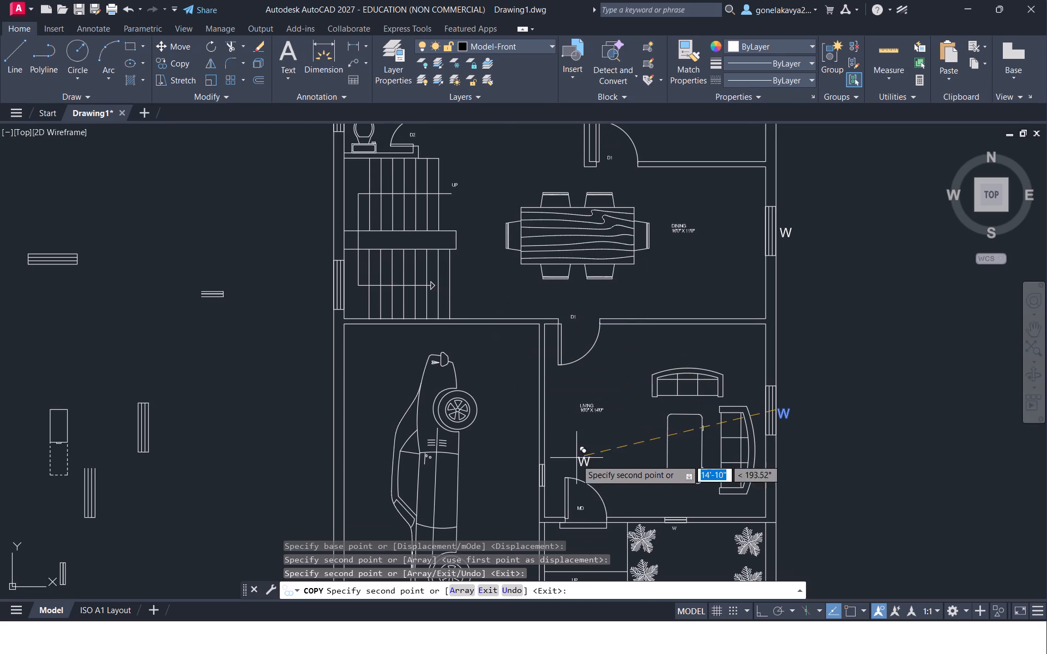
pyautogui.press('Escape')
# Erase the small W label beside the enlarged one above the wash room's north window.
pyautogui.scroll(-4, 633, 446)
pyautogui.scroll(4, 627, 365)
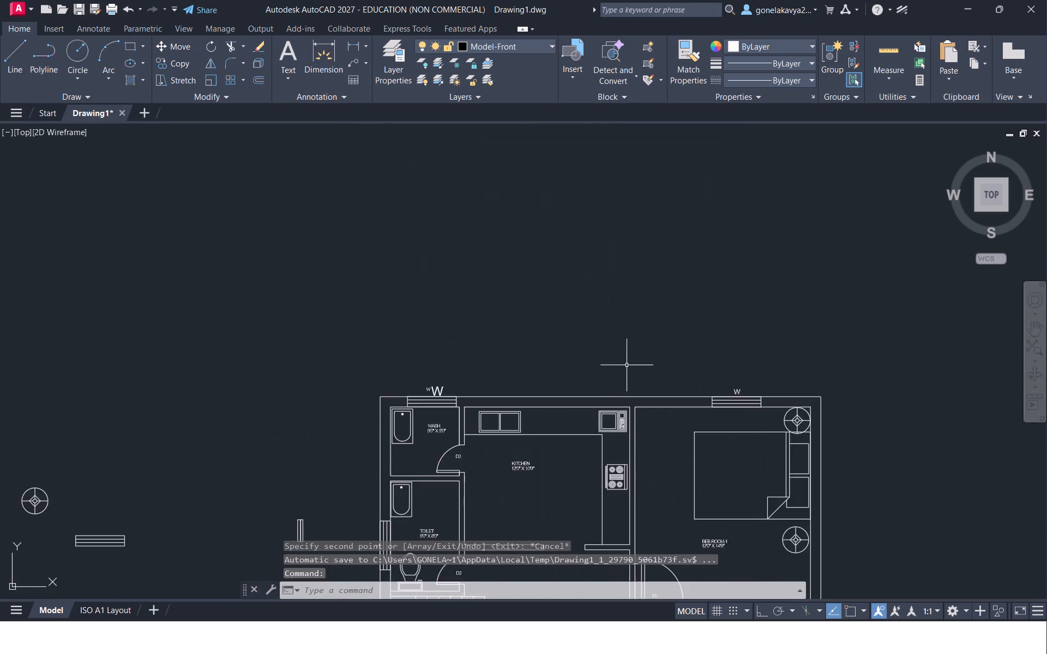
pyautogui.scroll(3, 600, 366)
pyautogui.moveTo(242, 379); pyautogui.dragTo(937, 183, button='middle')
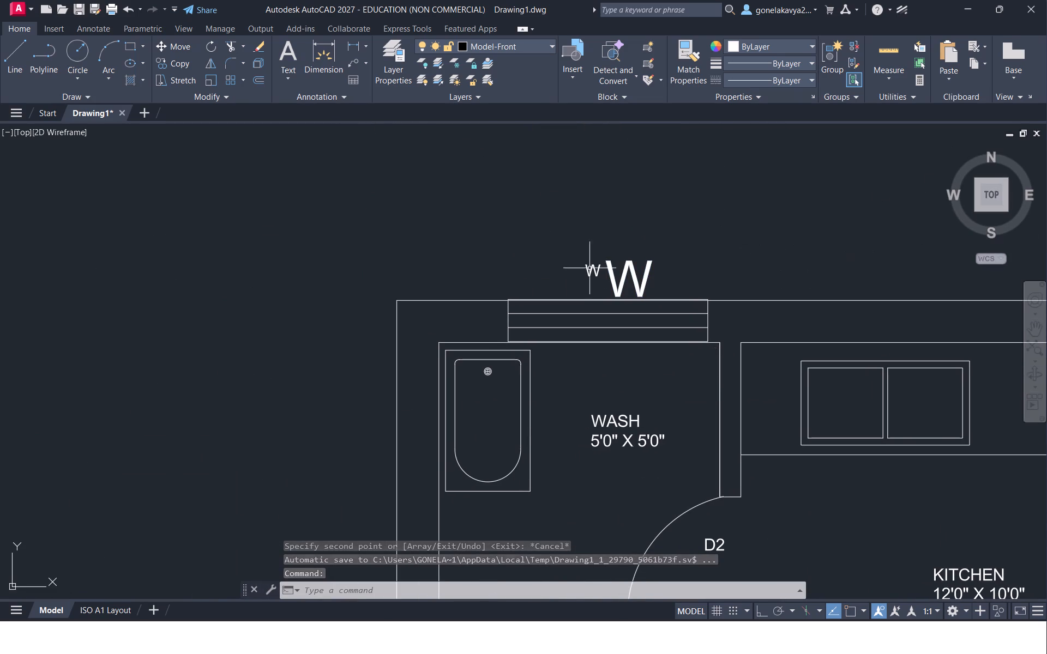
pyautogui.click(585, 271)
pyautogui.rightClick(585, 271)
pyautogui.click(675, 376)
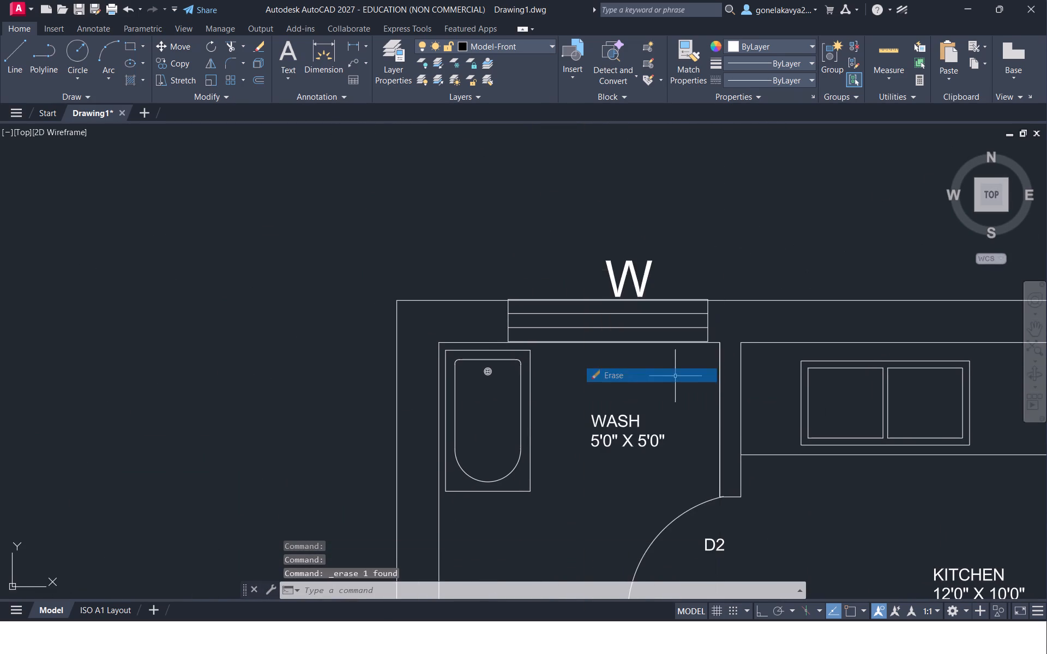
# Turn on Ortho mode for drawing lines in the empty area east of the floor plan.
pyautogui.scroll(-3, 676, 374)
pyautogui.moveTo(775, 404); pyautogui.dragTo(454, 142, button='middle')
pyautogui.scroll(-3, 464, 215)
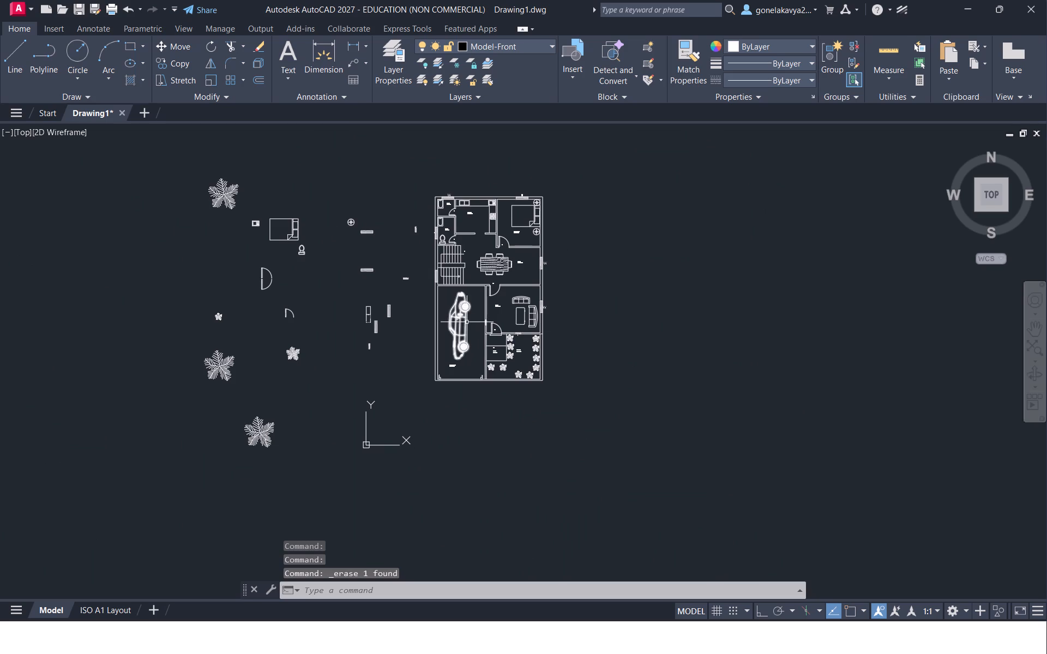
pyautogui.scroll(1, 467, 322)
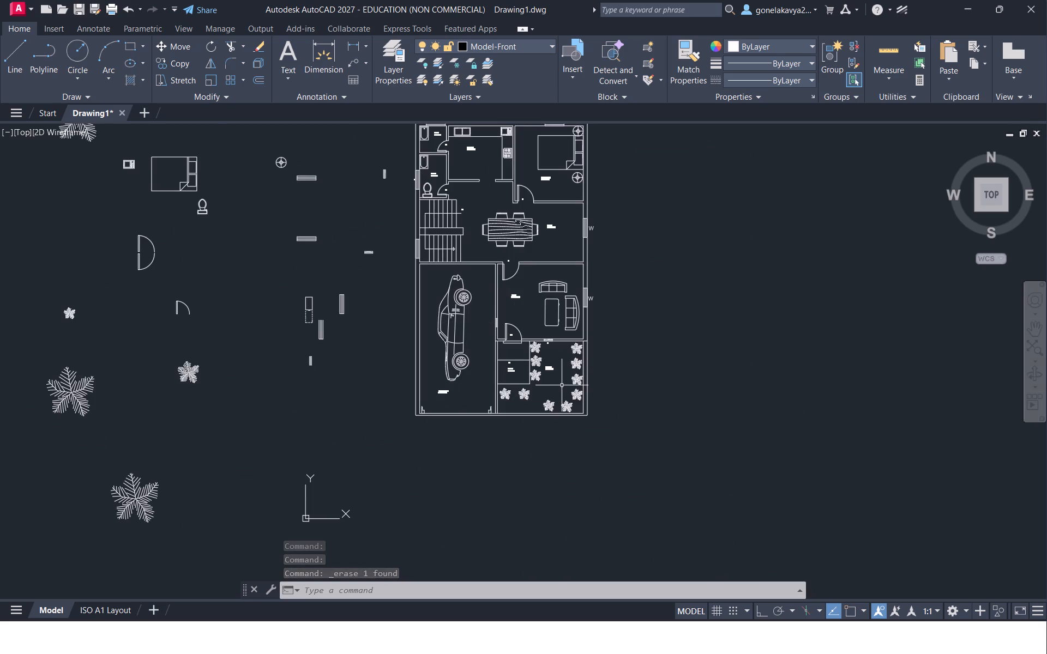
pyautogui.scroll(-2, 562, 385)
pyautogui.scroll(2, 610, 349)
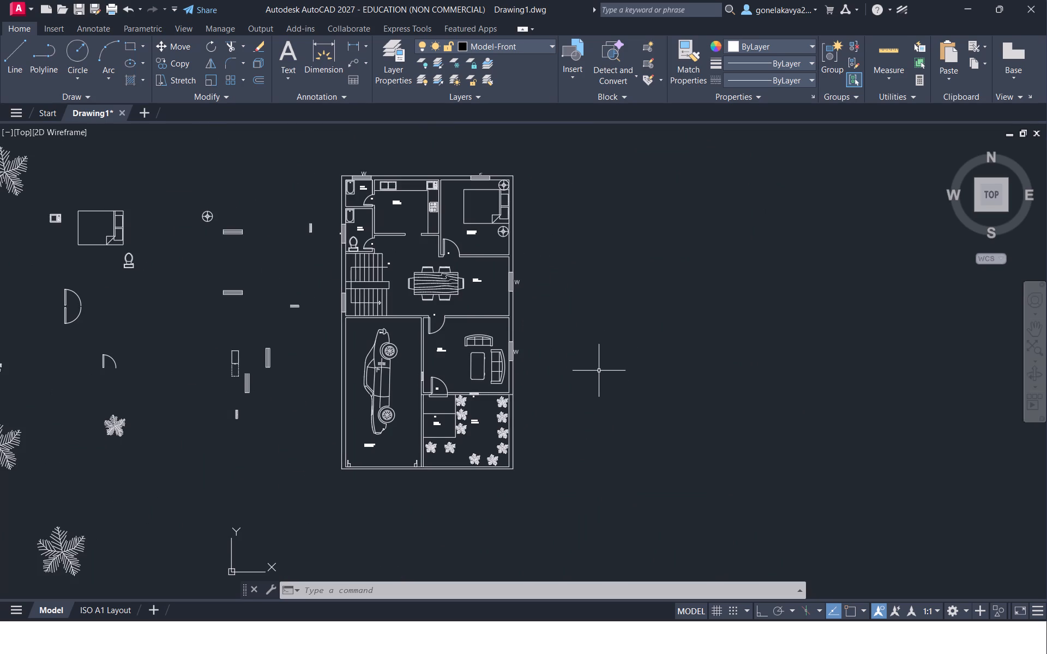
pyautogui.moveTo(599, 263); pyautogui.dragTo(517, 289, button='middle')
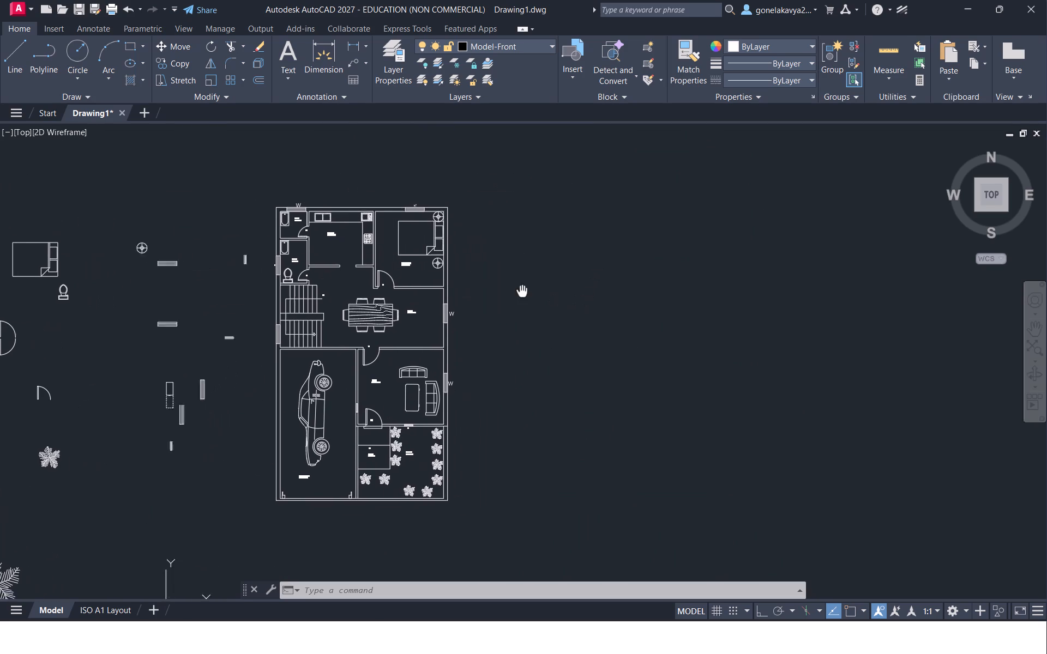
pyautogui.moveTo(517, 289); pyautogui.dragTo(508, 275, button='middle')
pyautogui.scroll(-1, 508, 275)
pyautogui.scroll(1, 514, 245)
pyautogui.moveTo(509, 253); pyautogui.dragTo(548, 213, button='middle')
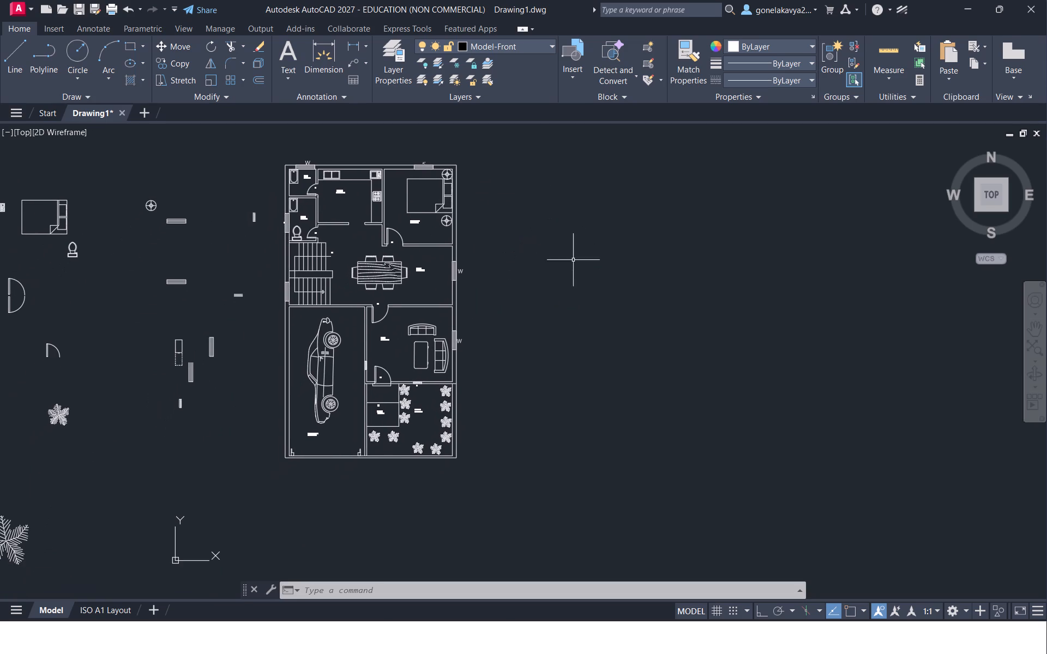
pyautogui.press('l')
pyautogui.press('Return')
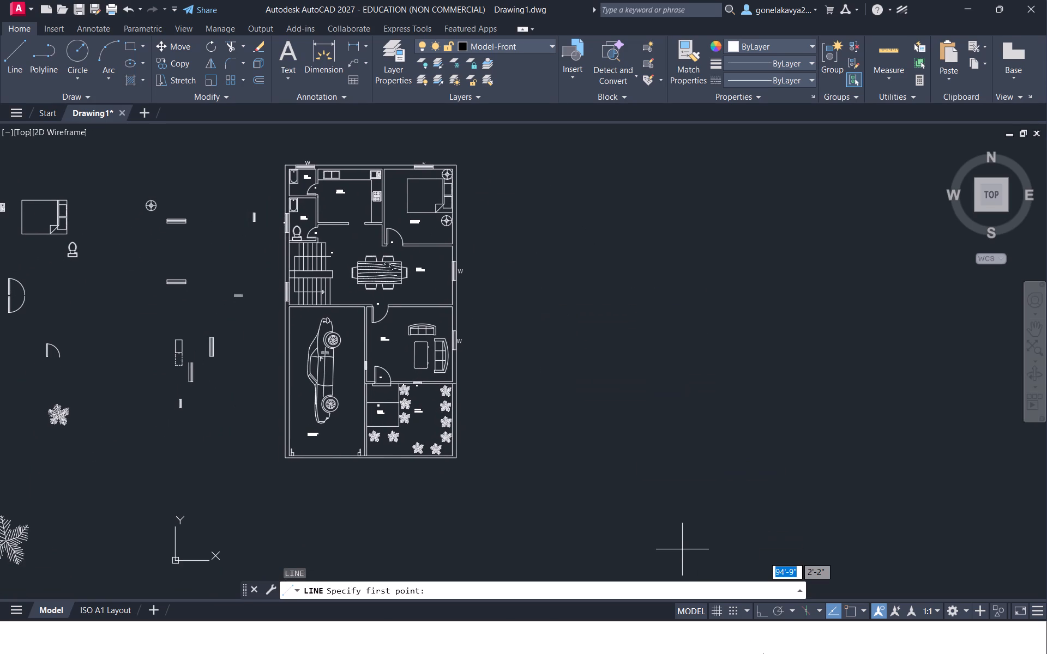
pyautogui.click(765, 613)
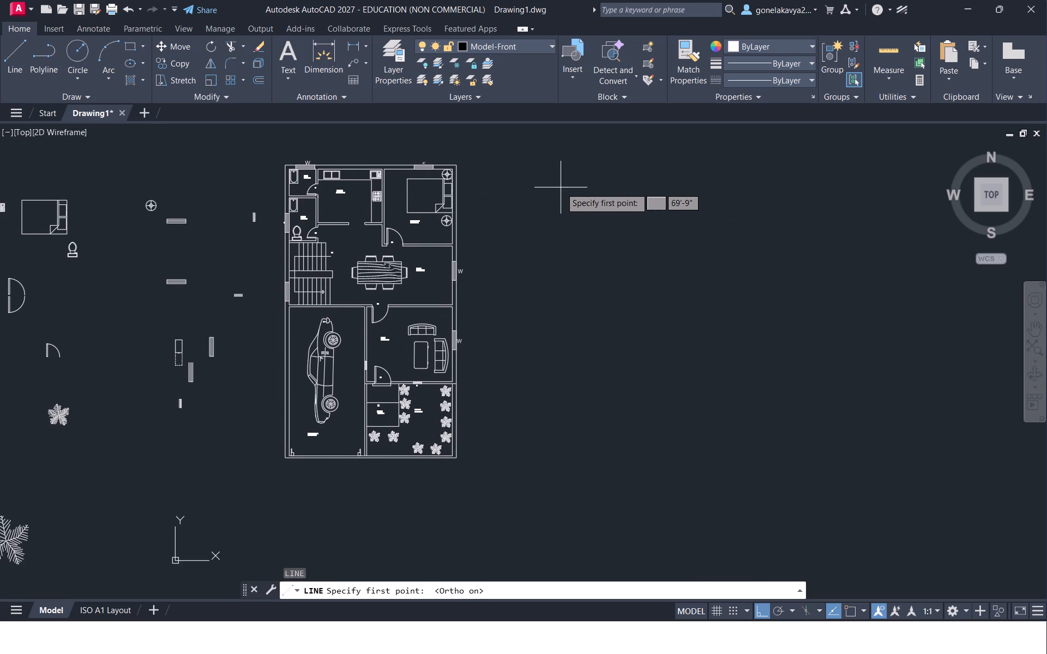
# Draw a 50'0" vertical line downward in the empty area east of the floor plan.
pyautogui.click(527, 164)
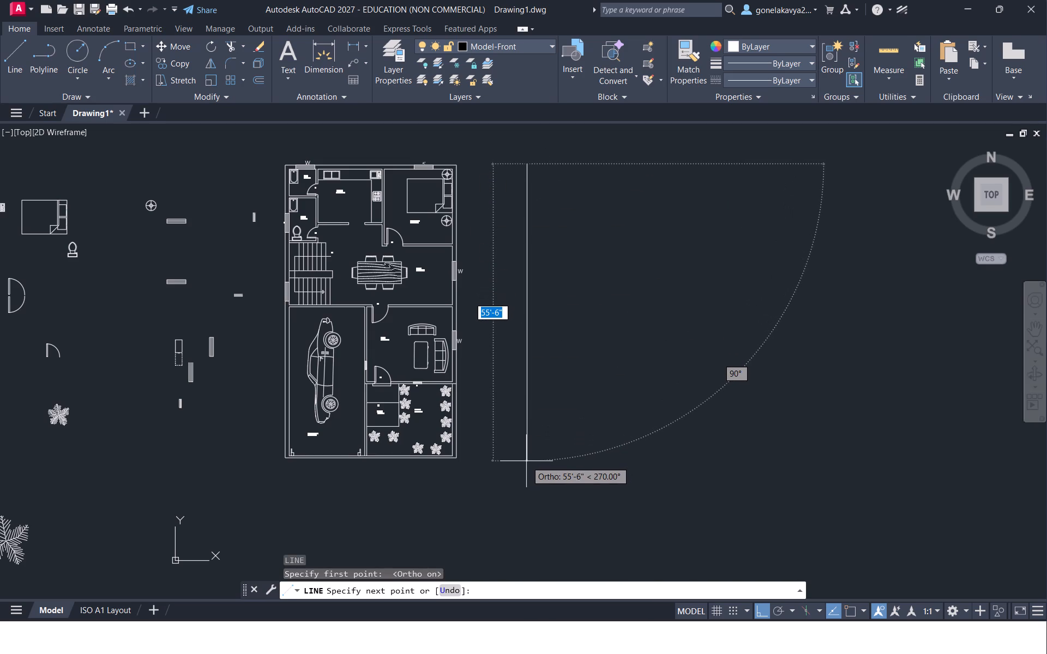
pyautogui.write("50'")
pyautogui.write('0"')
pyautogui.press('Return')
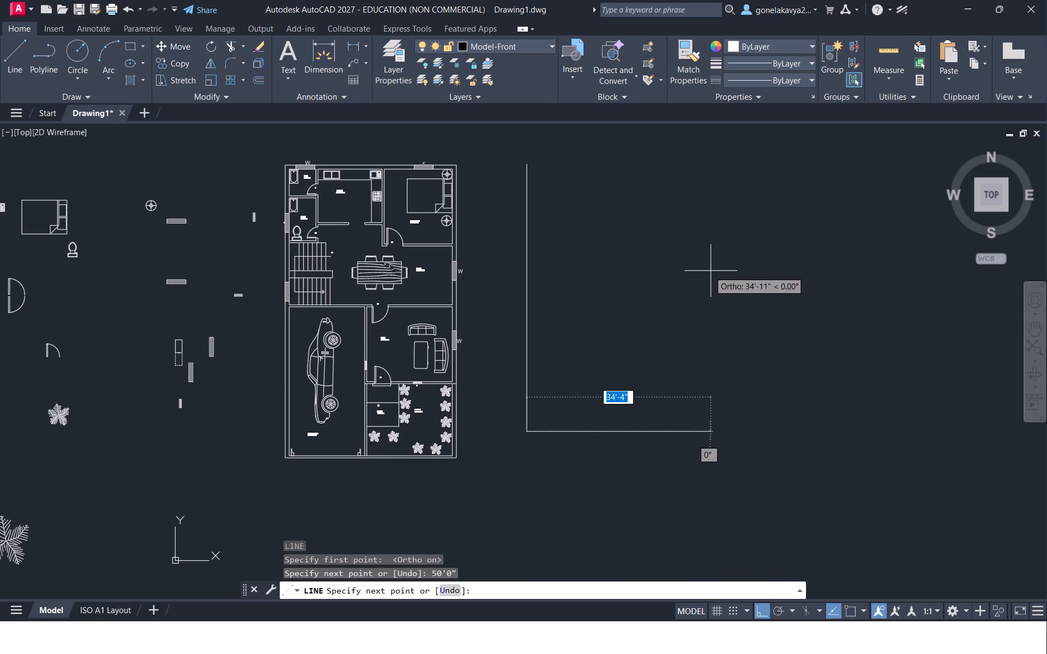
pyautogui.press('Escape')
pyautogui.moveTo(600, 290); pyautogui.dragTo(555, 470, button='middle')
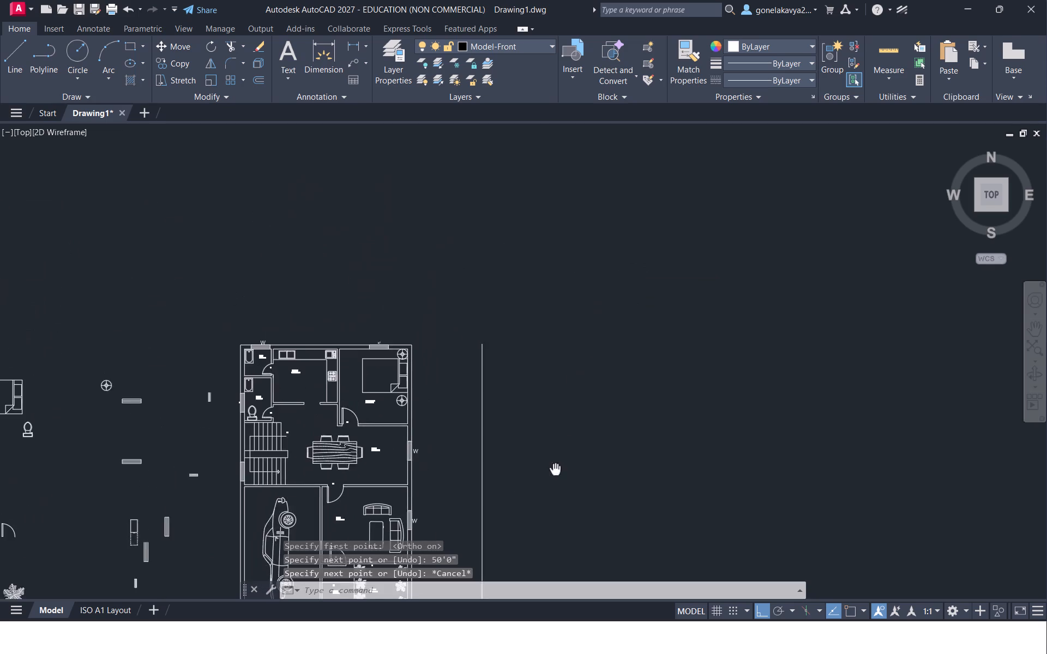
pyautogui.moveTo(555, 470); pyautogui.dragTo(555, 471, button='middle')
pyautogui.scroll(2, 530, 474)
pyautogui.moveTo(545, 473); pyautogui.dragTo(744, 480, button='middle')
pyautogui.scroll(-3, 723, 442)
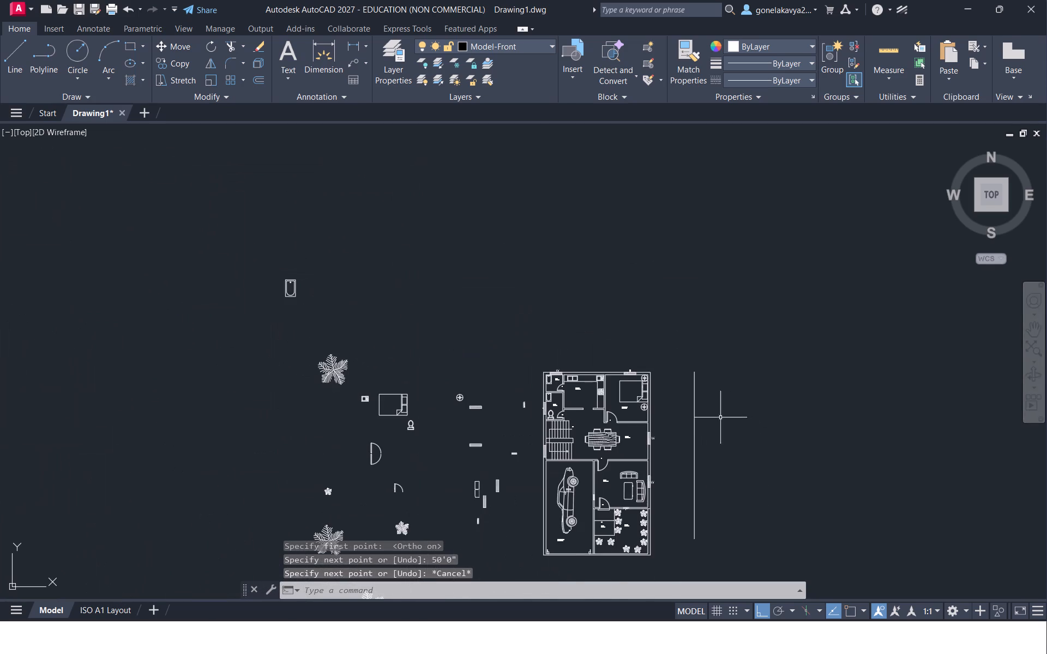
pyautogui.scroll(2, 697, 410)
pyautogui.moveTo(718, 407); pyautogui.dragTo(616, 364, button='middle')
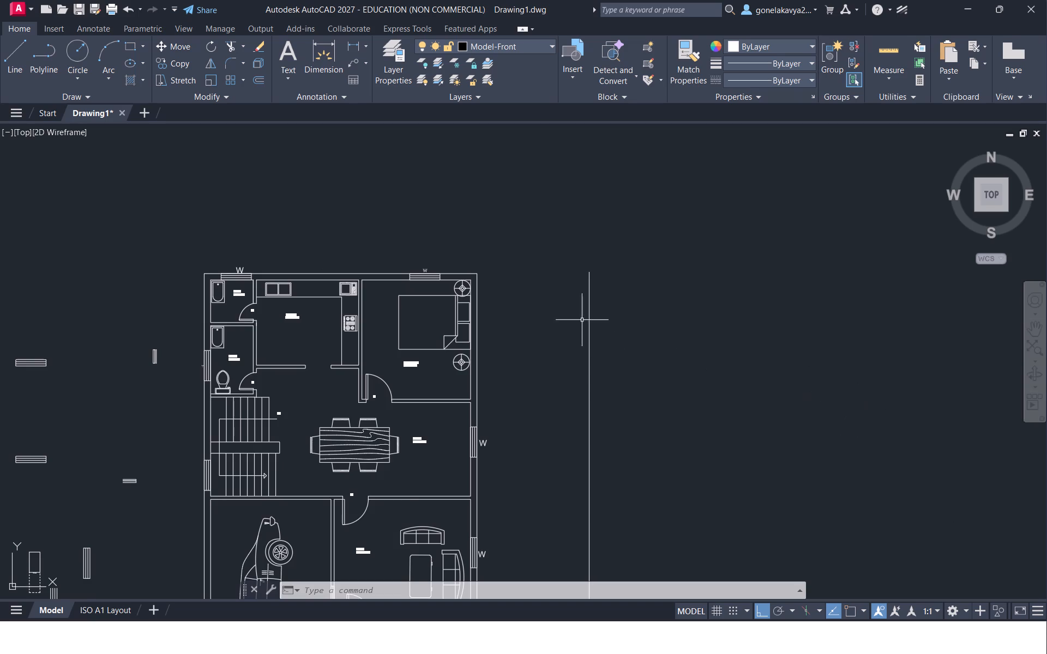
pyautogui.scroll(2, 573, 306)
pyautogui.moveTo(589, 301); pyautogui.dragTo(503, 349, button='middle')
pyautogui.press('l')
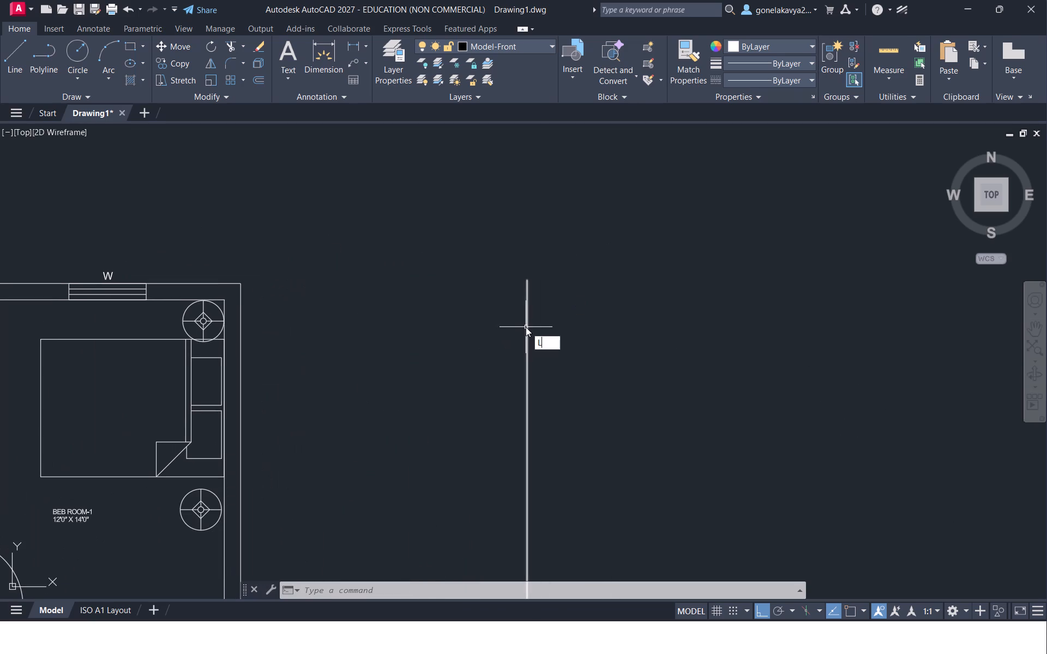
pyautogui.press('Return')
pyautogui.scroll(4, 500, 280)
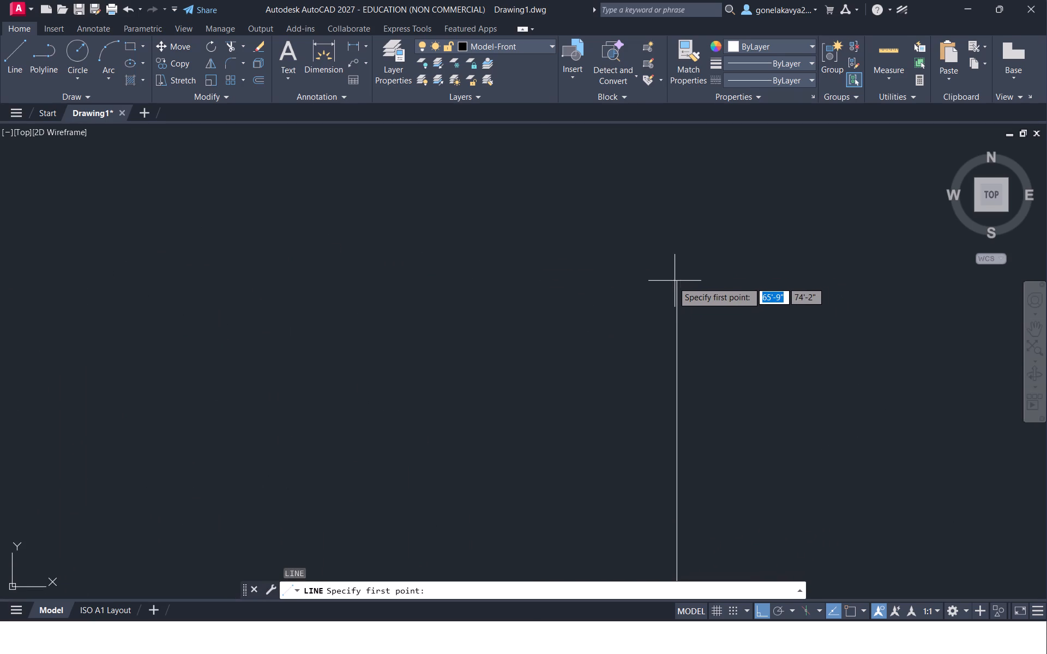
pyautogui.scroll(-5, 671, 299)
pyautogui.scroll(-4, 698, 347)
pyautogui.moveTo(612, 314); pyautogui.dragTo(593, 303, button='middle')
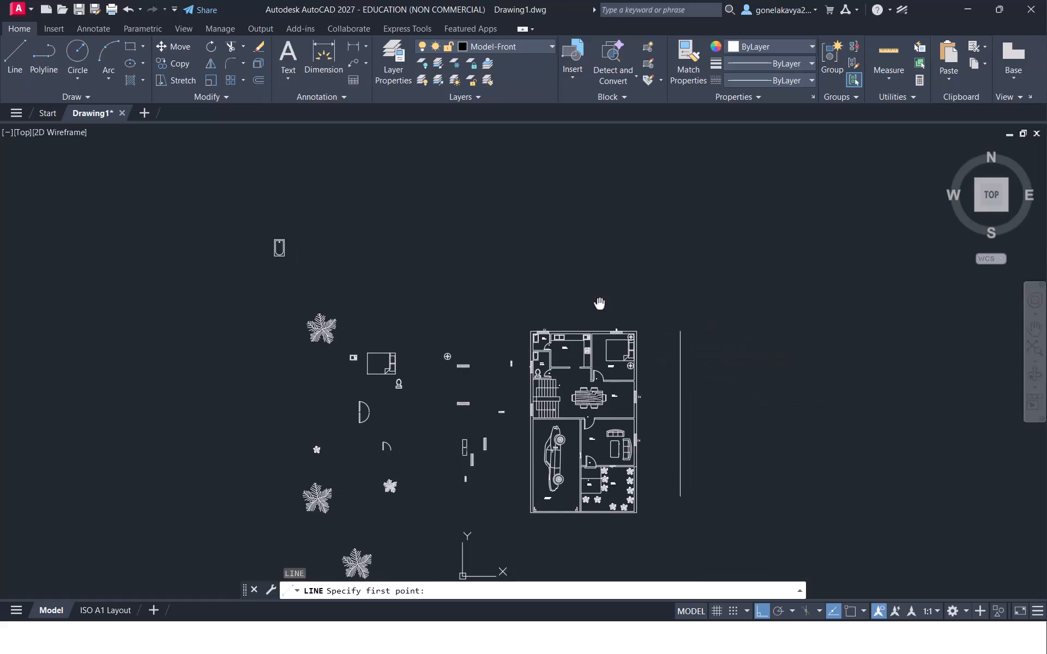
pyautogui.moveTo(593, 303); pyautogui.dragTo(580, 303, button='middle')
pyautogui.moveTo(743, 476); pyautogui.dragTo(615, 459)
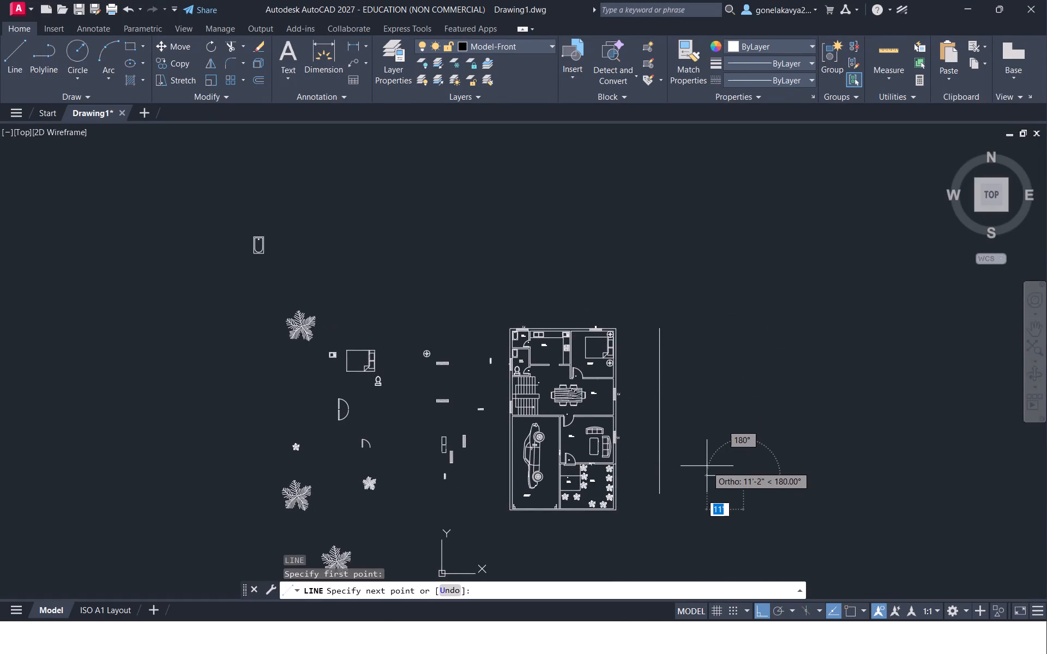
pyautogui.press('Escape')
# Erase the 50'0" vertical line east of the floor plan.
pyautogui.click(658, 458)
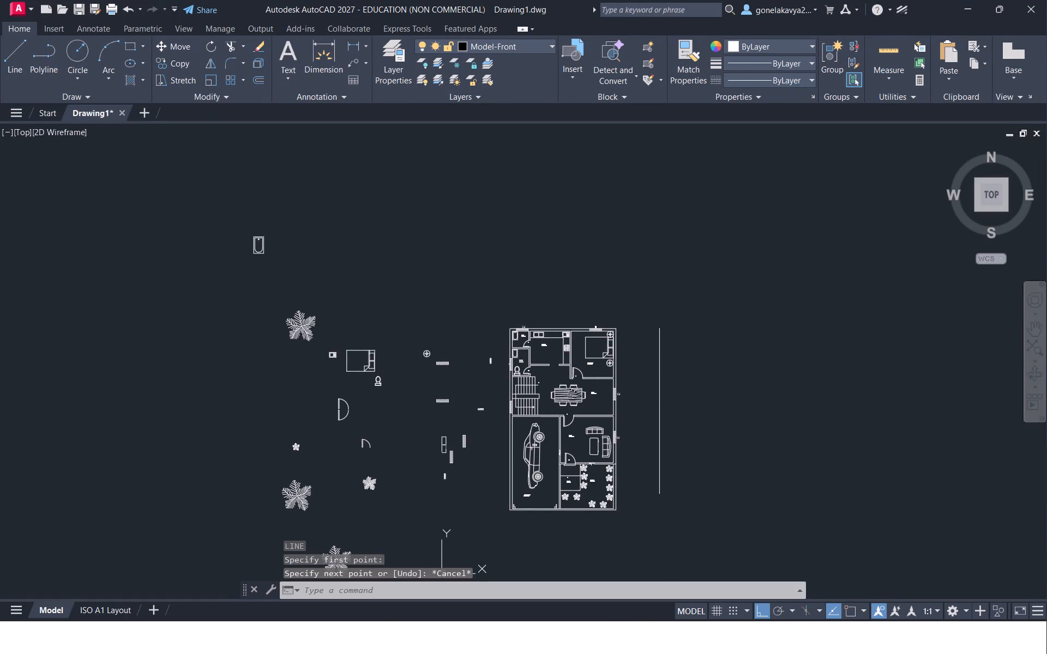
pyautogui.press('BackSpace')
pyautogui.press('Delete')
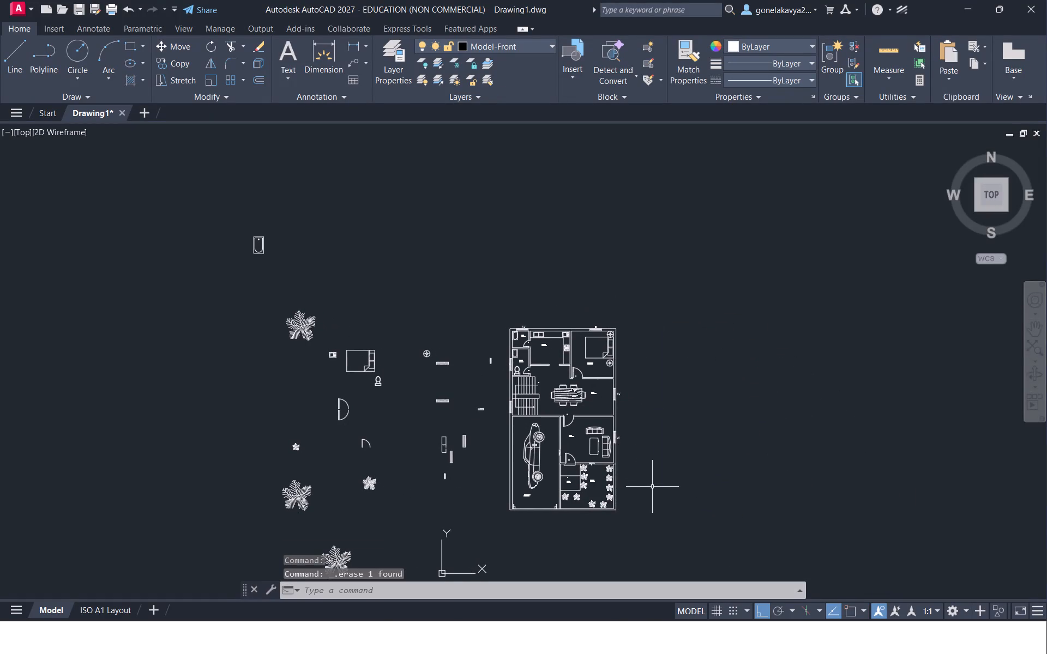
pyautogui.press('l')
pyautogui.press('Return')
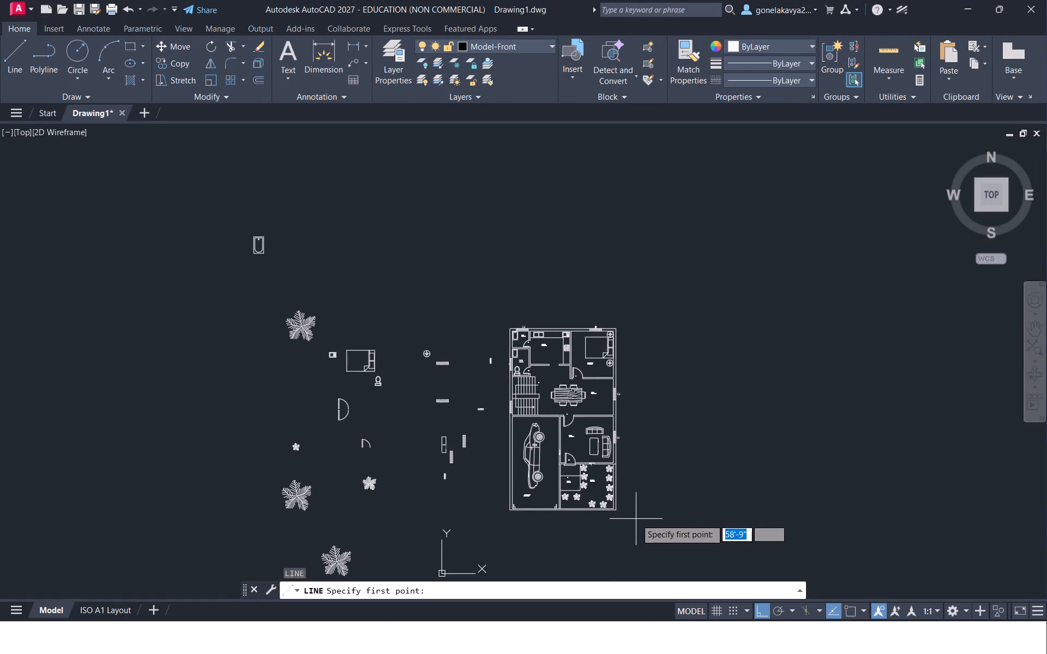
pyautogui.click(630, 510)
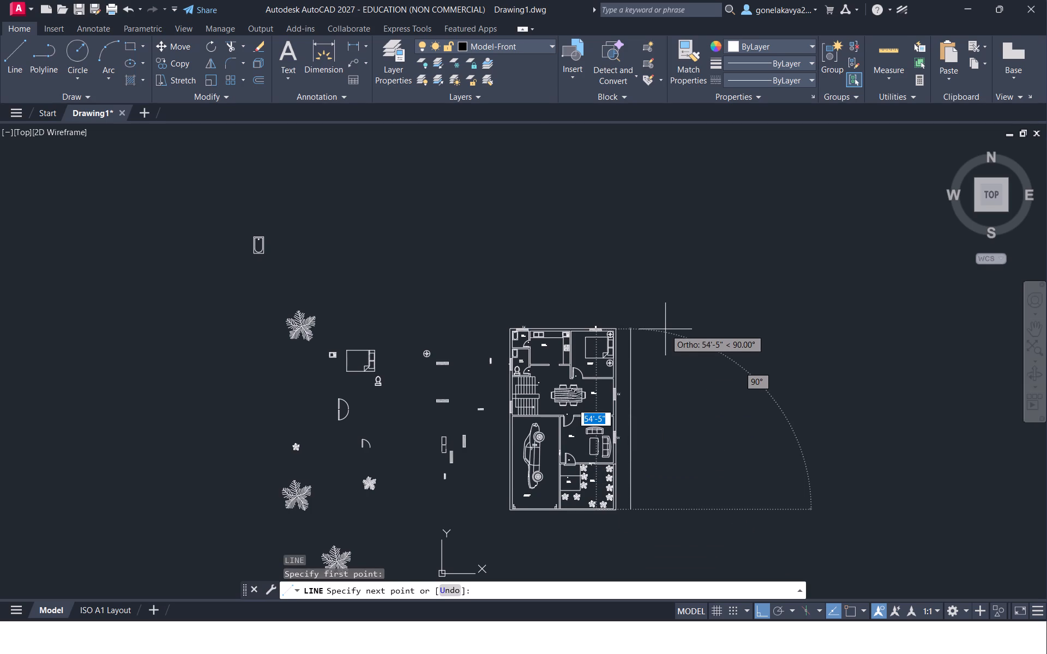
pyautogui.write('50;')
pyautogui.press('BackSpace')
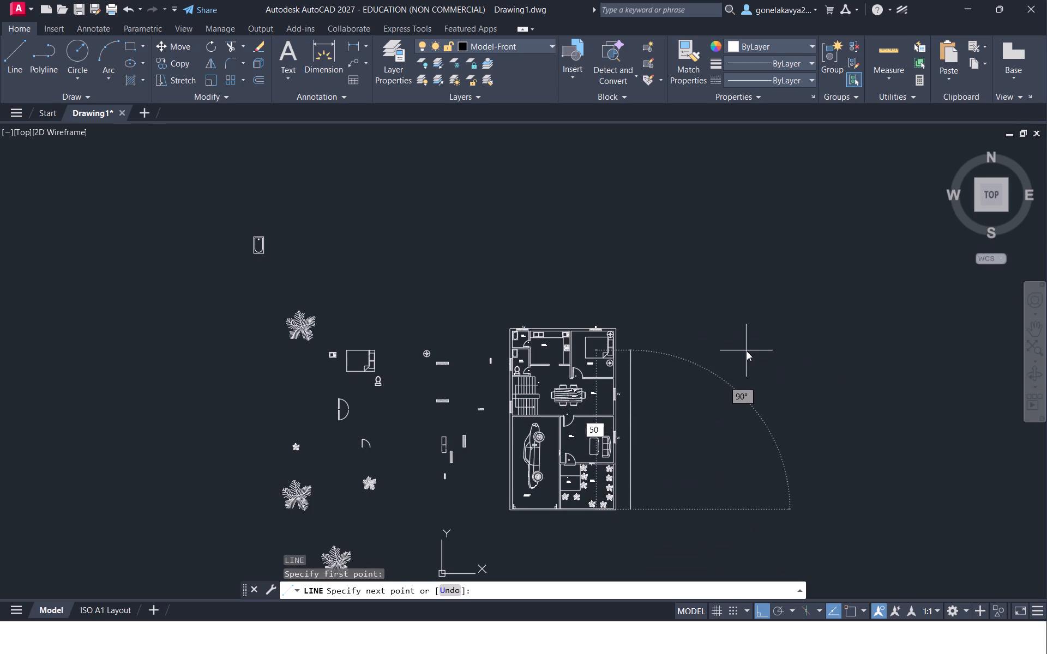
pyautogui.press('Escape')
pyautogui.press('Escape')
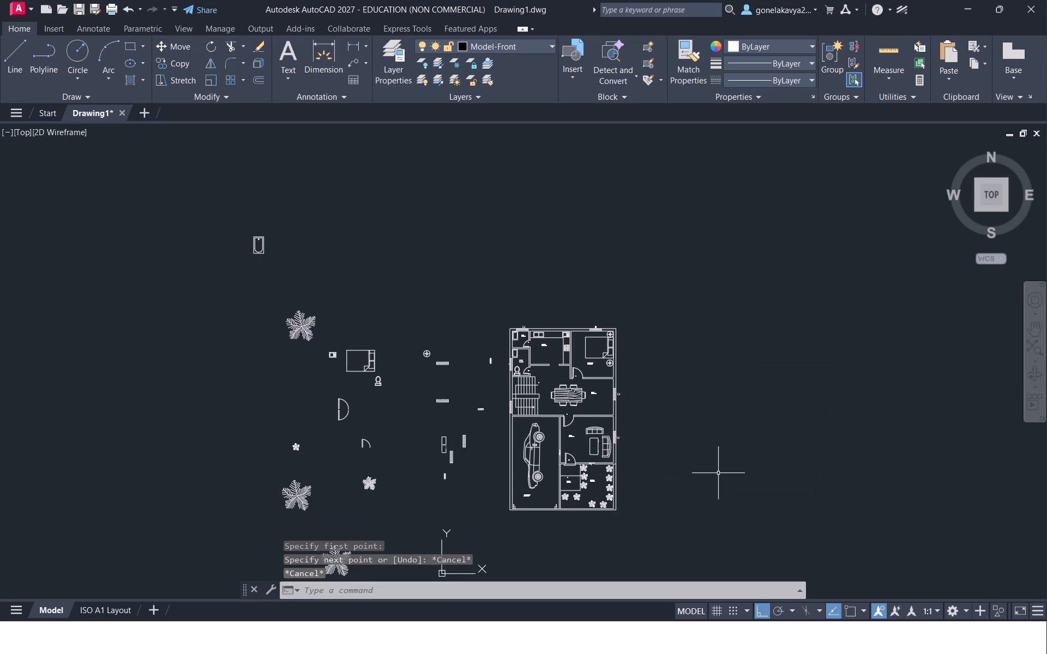
# Draw a 50'0" line straight up, east of the floor plan, starting about level with the plan's south wall.
pyautogui.press('l')
pyautogui.press('Return')
pyautogui.moveTo(653, 511); pyautogui.dragTo(653, 494)
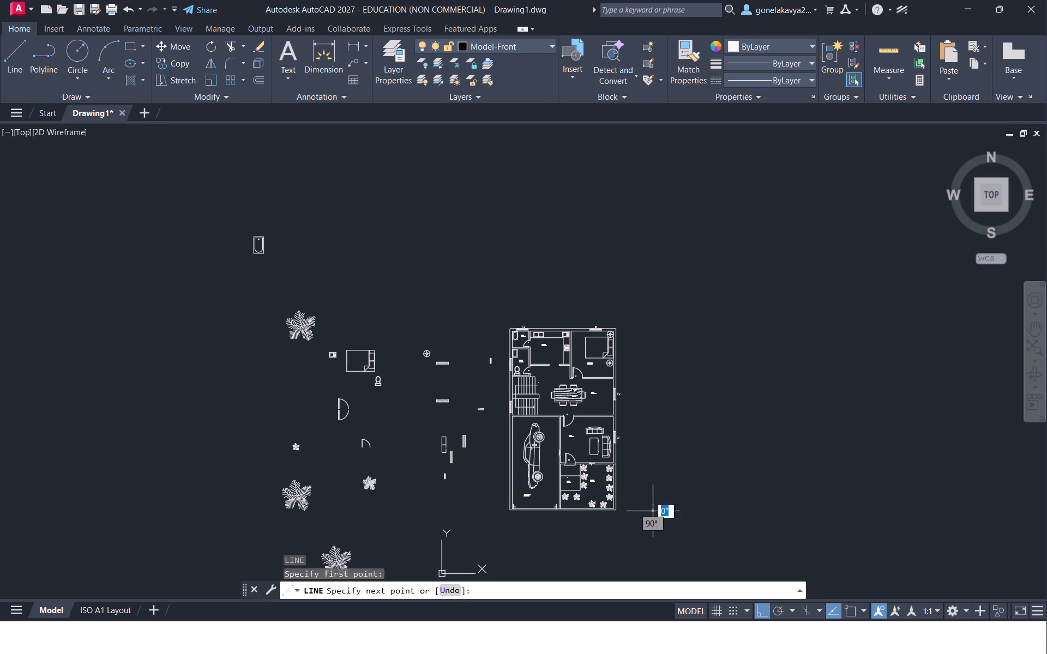
pyautogui.press('2')
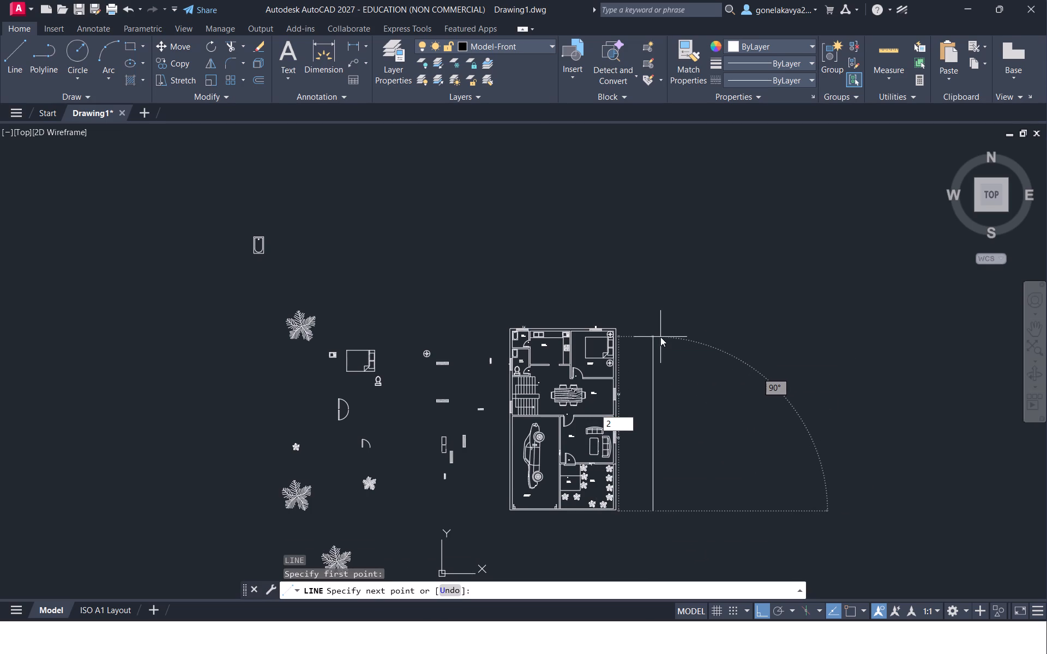
pyautogui.press('BackSpace')
pyautogui.write('50')
pyautogui.write('\'0"')
pyautogui.press('Return')
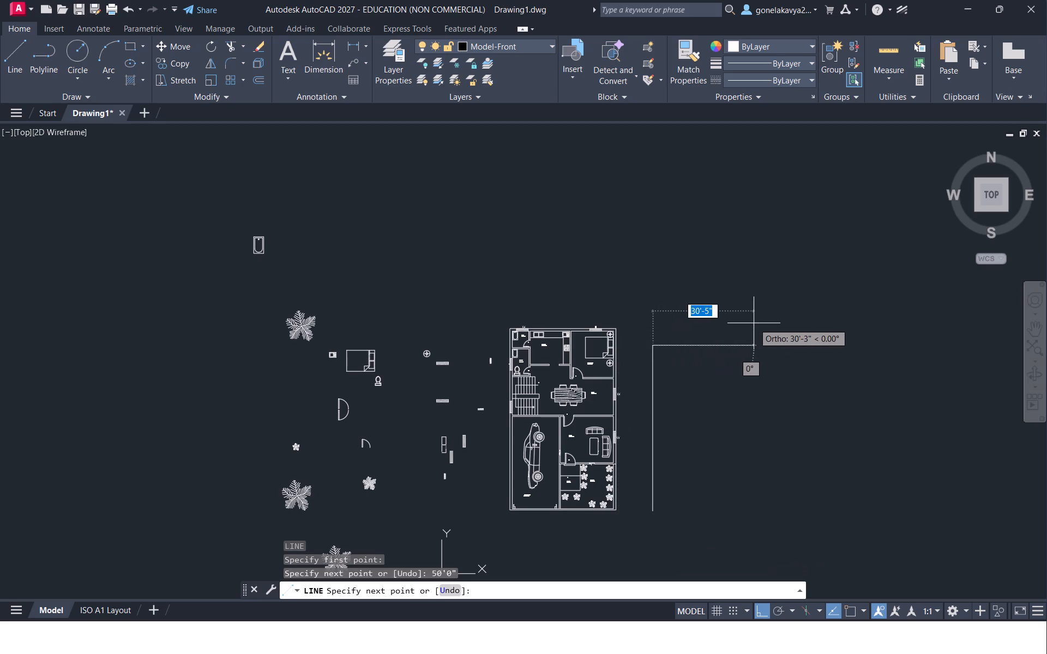
# Continue the outline with a 32'0" horizontal line running east from the upper end of the 50'0" line.
pyautogui.scroll(-1, 747, 324)
pyautogui.scroll(4, 732, 346)
pyautogui.moveTo(726, 360); pyautogui.dragTo(724, 358, button='middle')
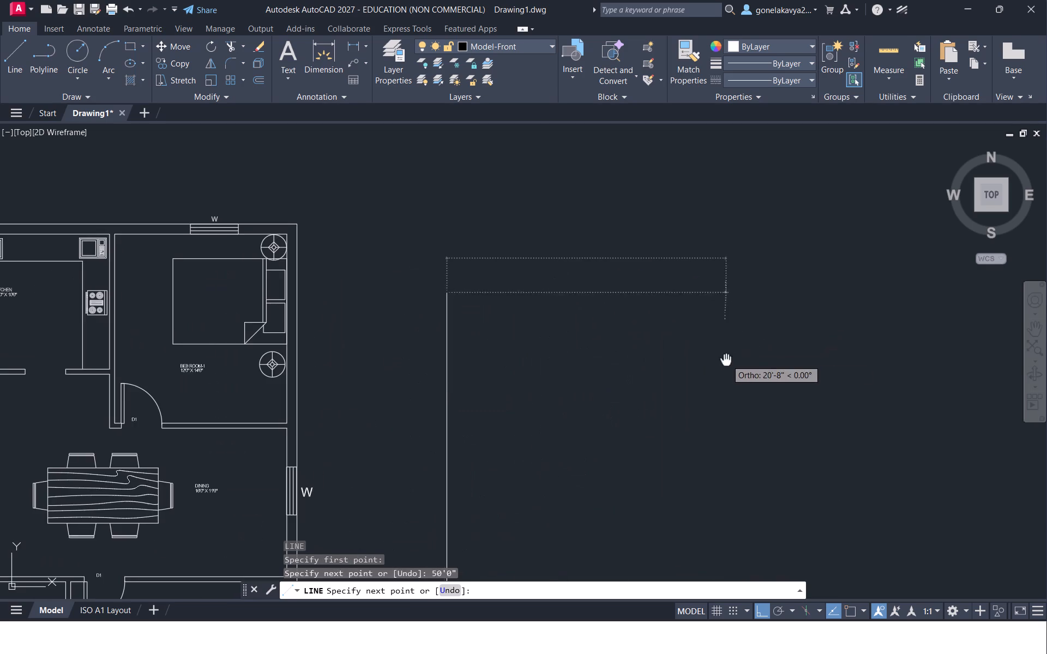
pyautogui.moveTo(724, 358); pyautogui.dragTo(693, 201, button='middle')
pyautogui.scroll(-2, 695, 199)
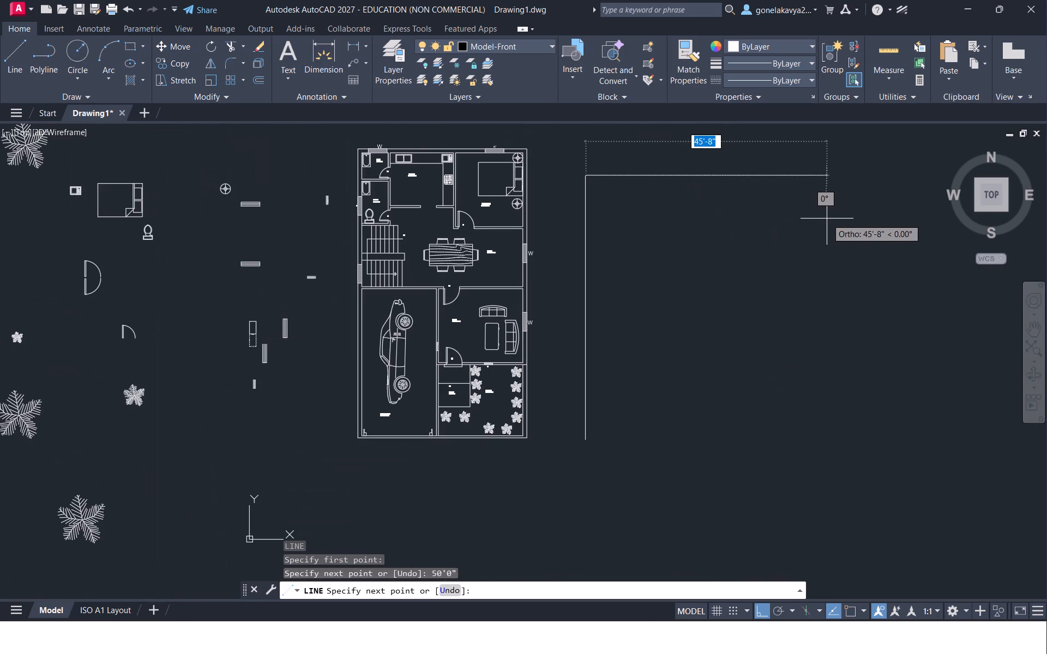
pyautogui.write('32\'0"')
pyautogui.press('Return')
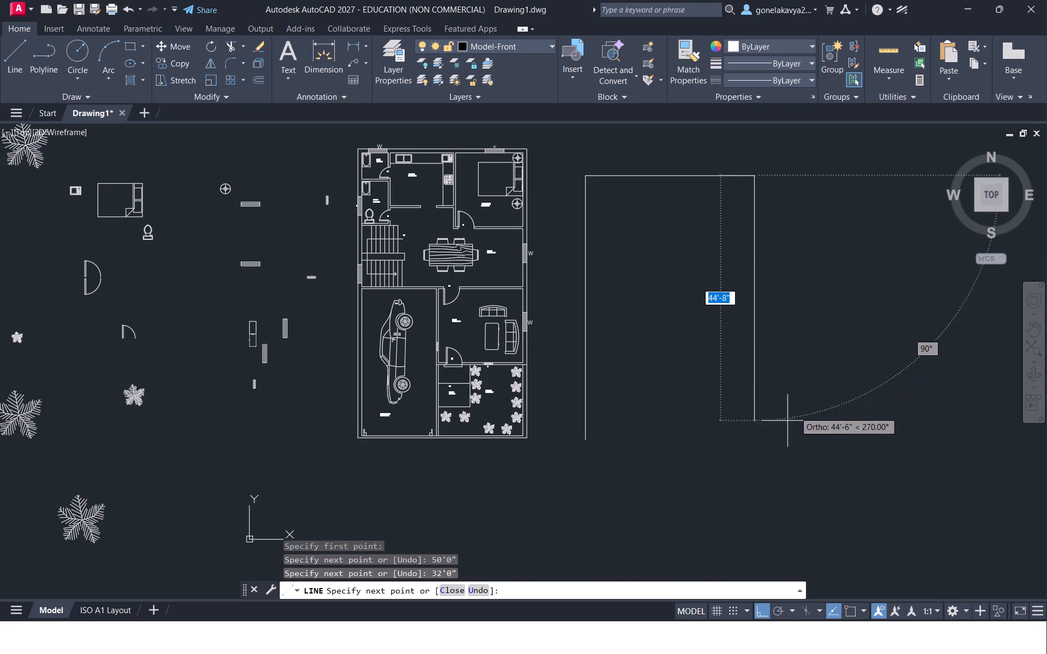
# Finish the outline's east side with a vertical line running down past the lower end of the west side.
pyautogui.click(780, 488)
pyautogui.press('Escape')
# Offset the west, north and east sides of the new outline 9" inward to form the exterior walls.
pyautogui.scroll(1, 677, 312)
pyautogui.moveTo(682, 314); pyautogui.dragTo(698, 415, button='middle')
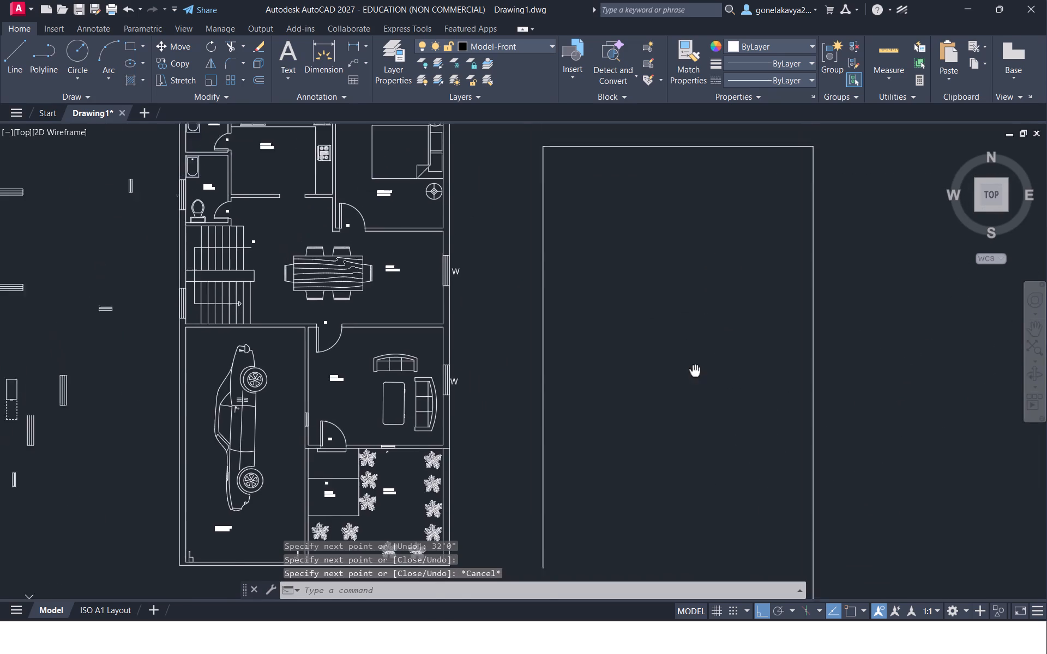
pyautogui.moveTo(698, 415); pyautogui.dragTo(687, 444, button='middle')
pyautogui.press('Escape')
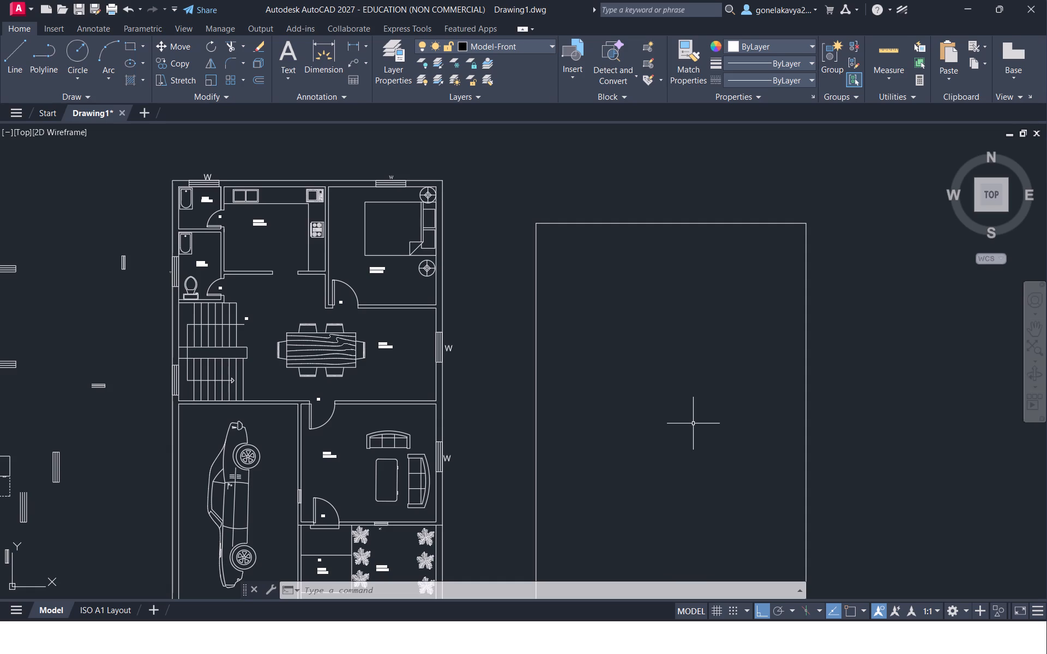
pyautogui.moveTo(622, 326); pyautogui.dragTo(642, 250, button='middle')
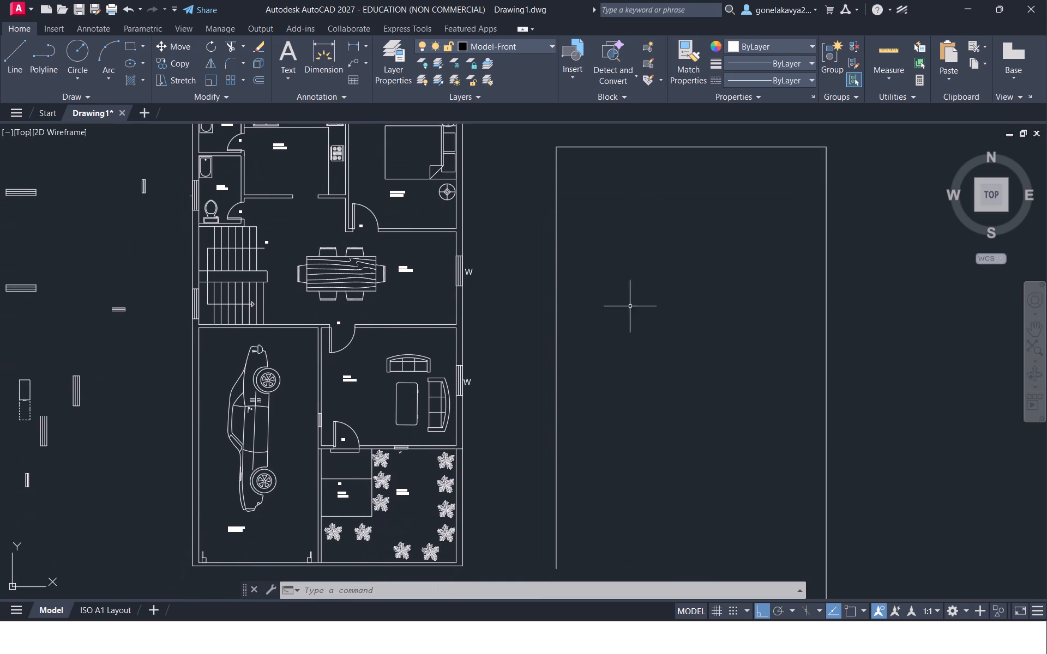
pyautogui.press('Escape')
pyautogui.press('o')
pyautogui.press('Return')
pyautogui.write('9"')
pyautogui.press('Return')
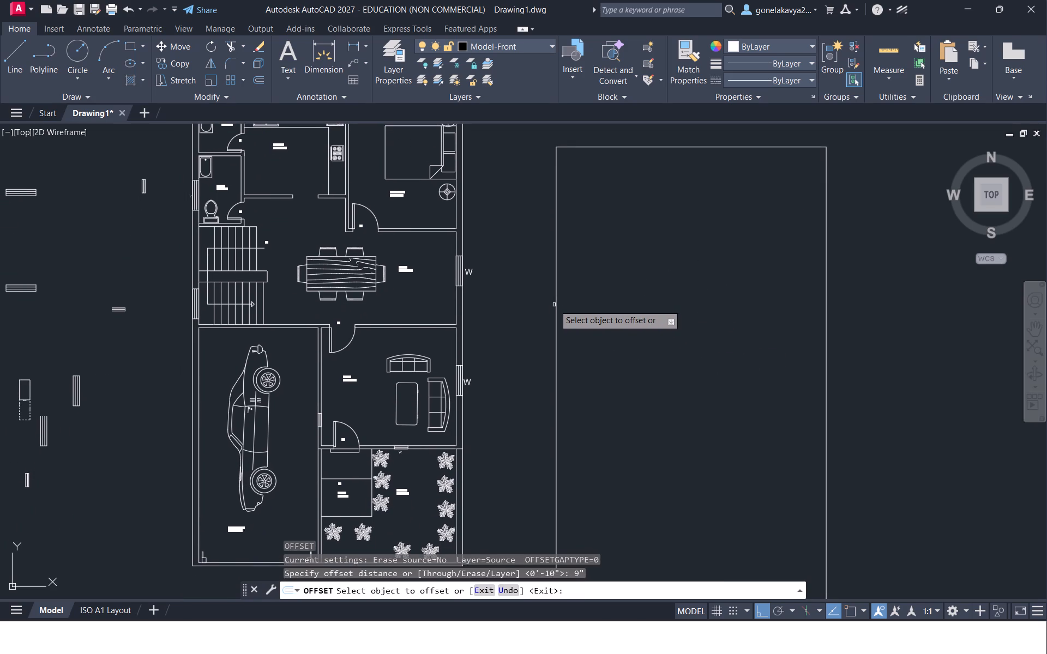
pyautogui.click(556, 305)
pyautogui.click(614, 288)
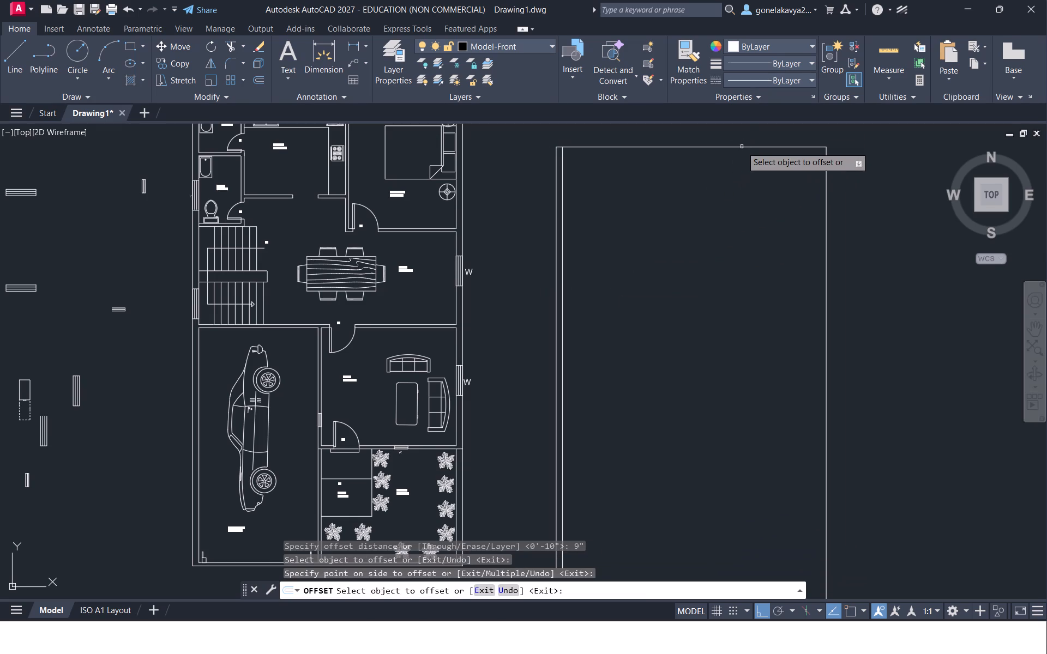
pyautogui.click(742, 147)
pyautogui.click(735, 195)
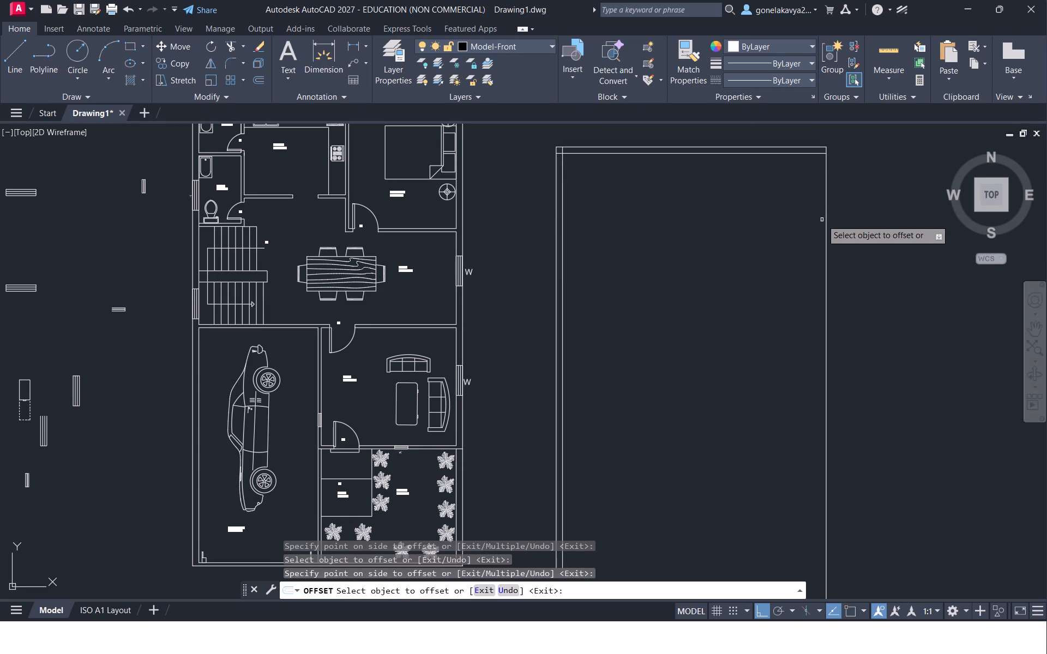
pyautogui.click(828, 217)
pyautogui.click(773, 249)
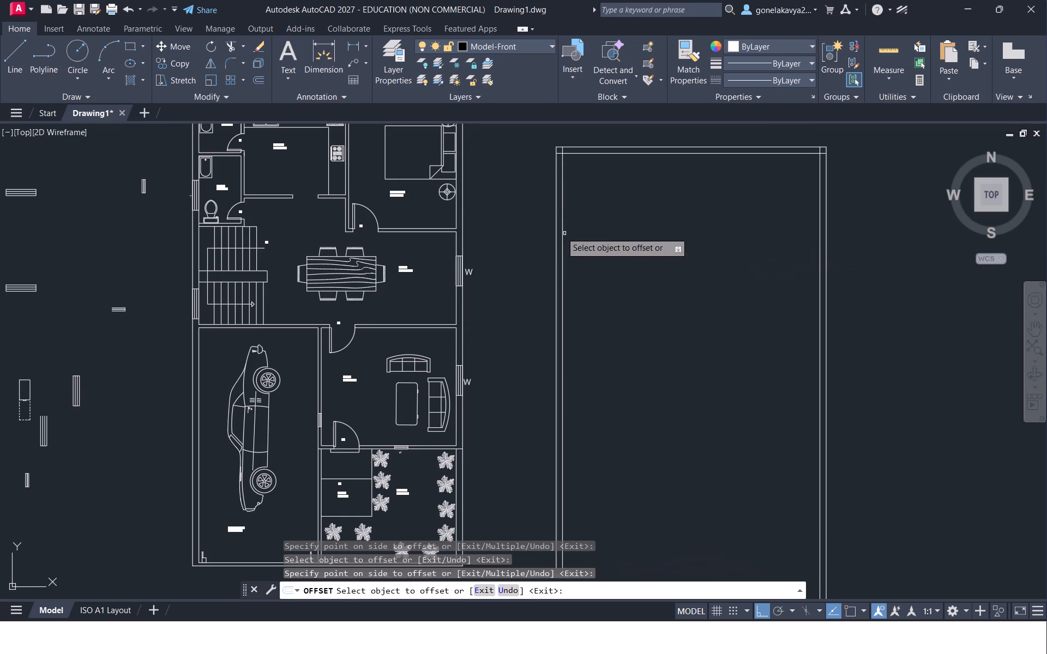
# Offset the inner west wall line 12'0" east and the inner north wall line 14'0" south.
pyautogui.click(559, 217)
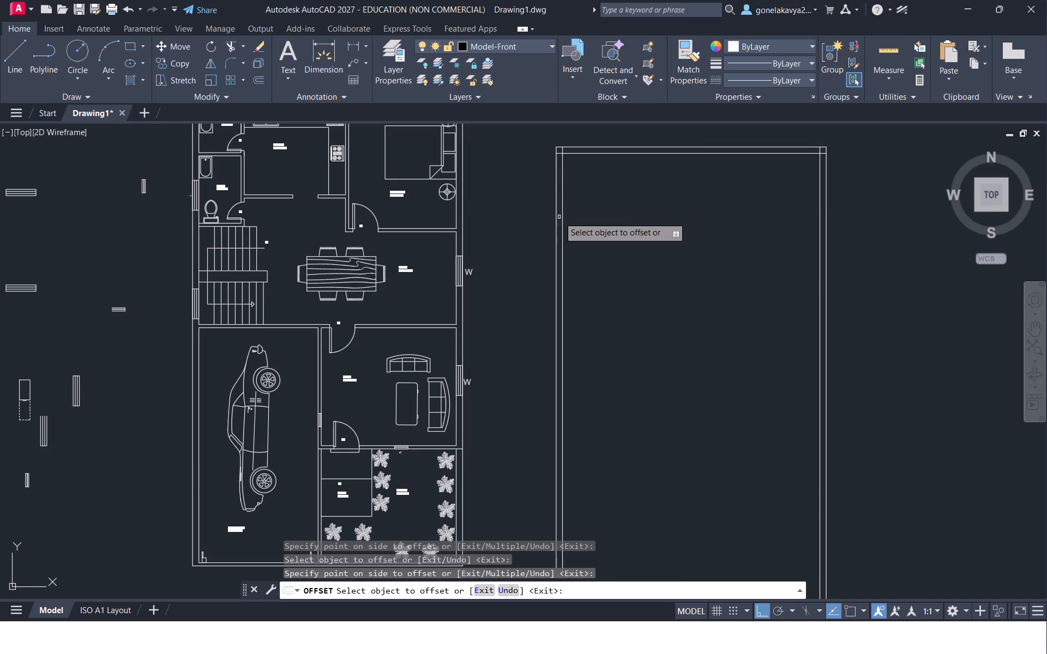
pyautogui.click(562, 223)
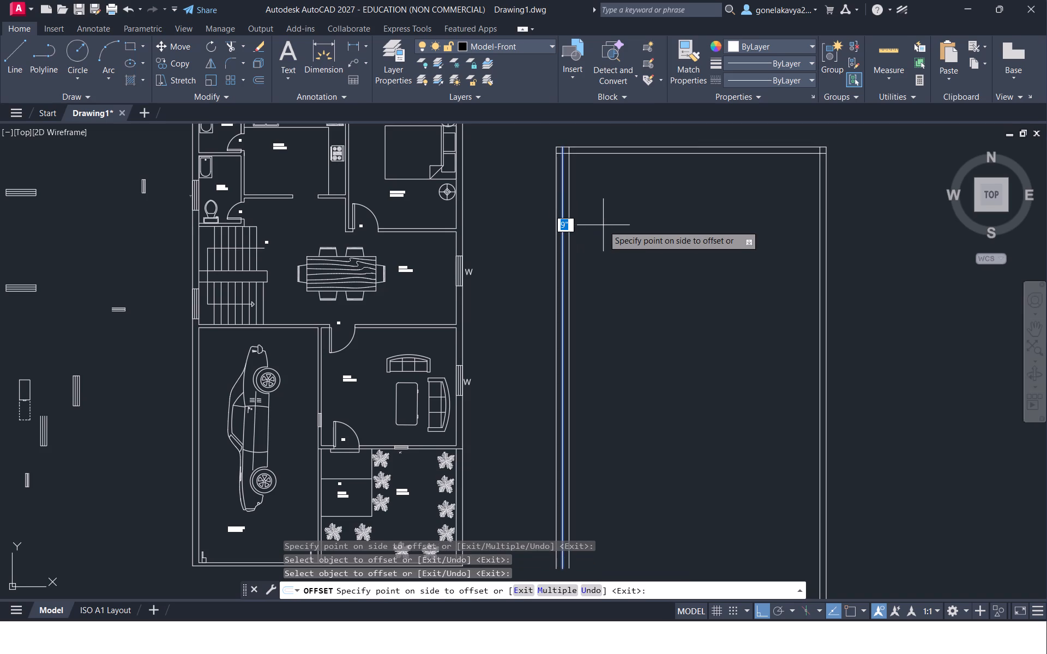
pyautogui.write('12\'0"')
pyautogui.press('Return')
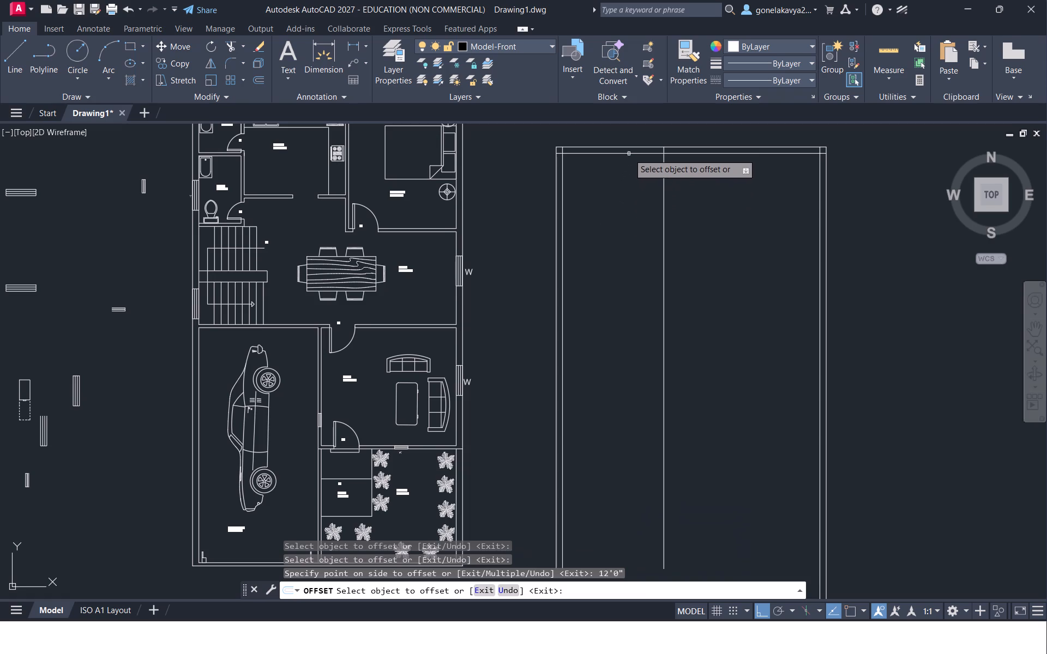
pyautogui.click(629, 154)
pyautogui.write('14\'0"')
pyautogui.press('Return')
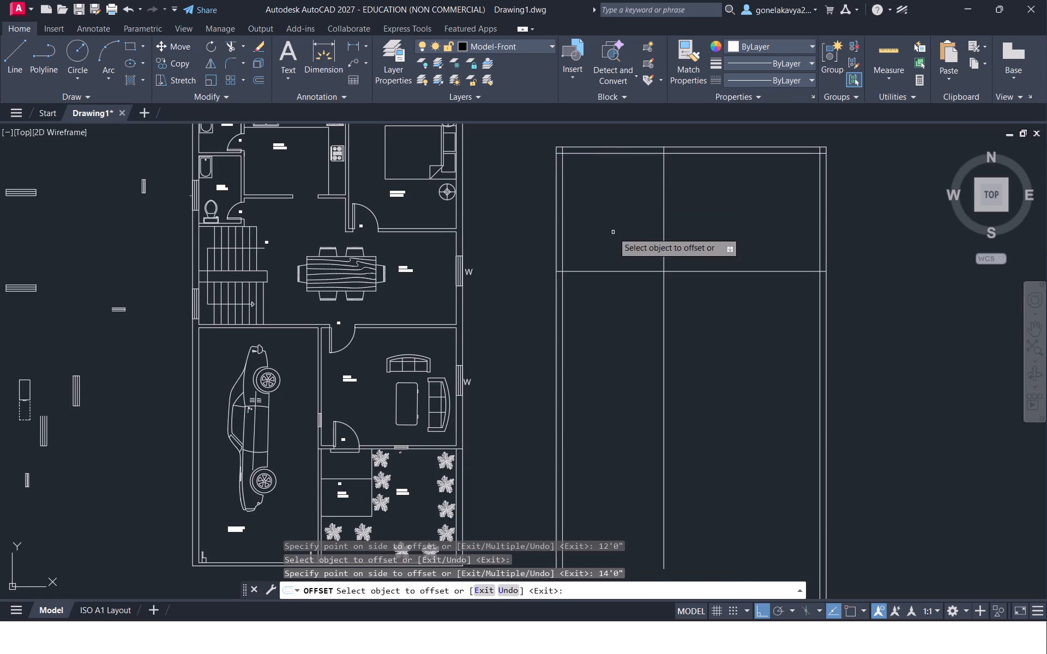
# Offset the vertical partition line 4.5" east to give the partition its thickness.
pyautogui.click(665, 224)
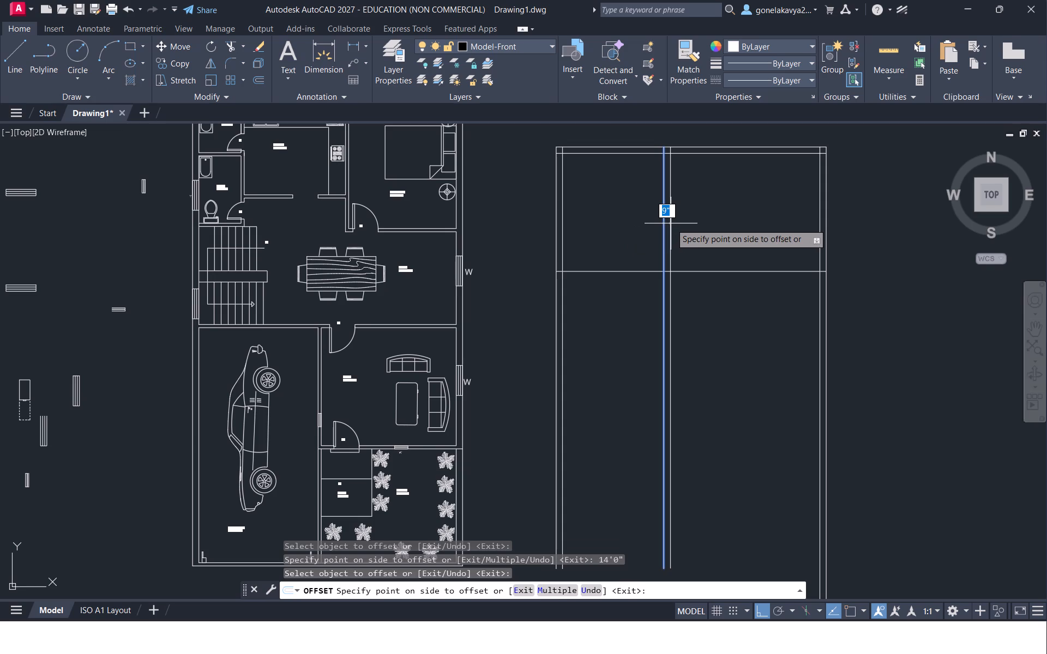
pyautogui.write('4.5"')
pyautogui.press('Return')
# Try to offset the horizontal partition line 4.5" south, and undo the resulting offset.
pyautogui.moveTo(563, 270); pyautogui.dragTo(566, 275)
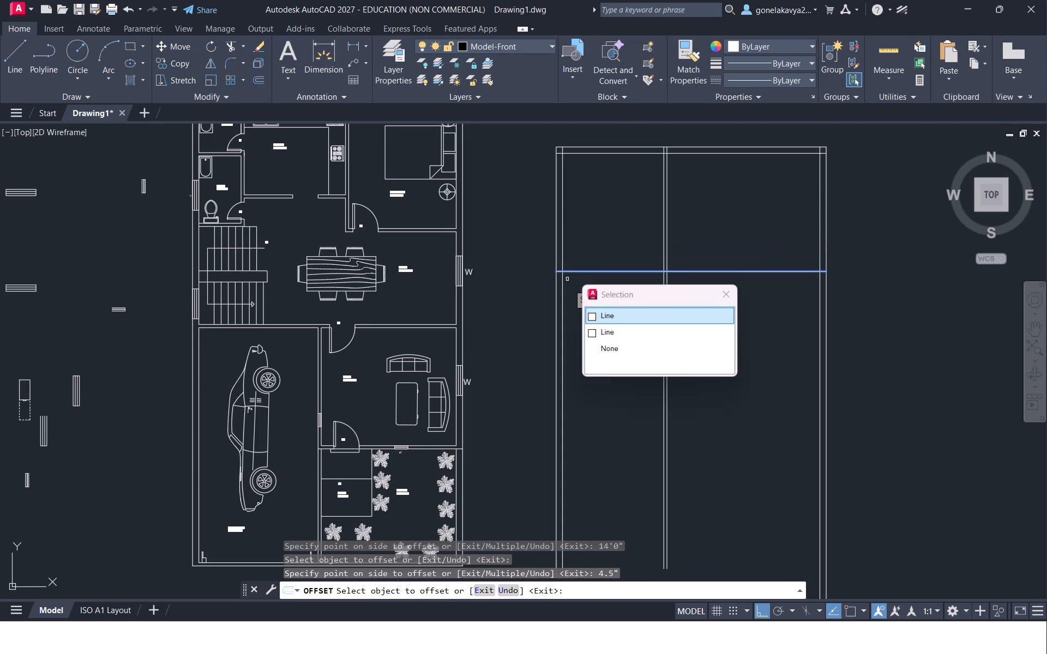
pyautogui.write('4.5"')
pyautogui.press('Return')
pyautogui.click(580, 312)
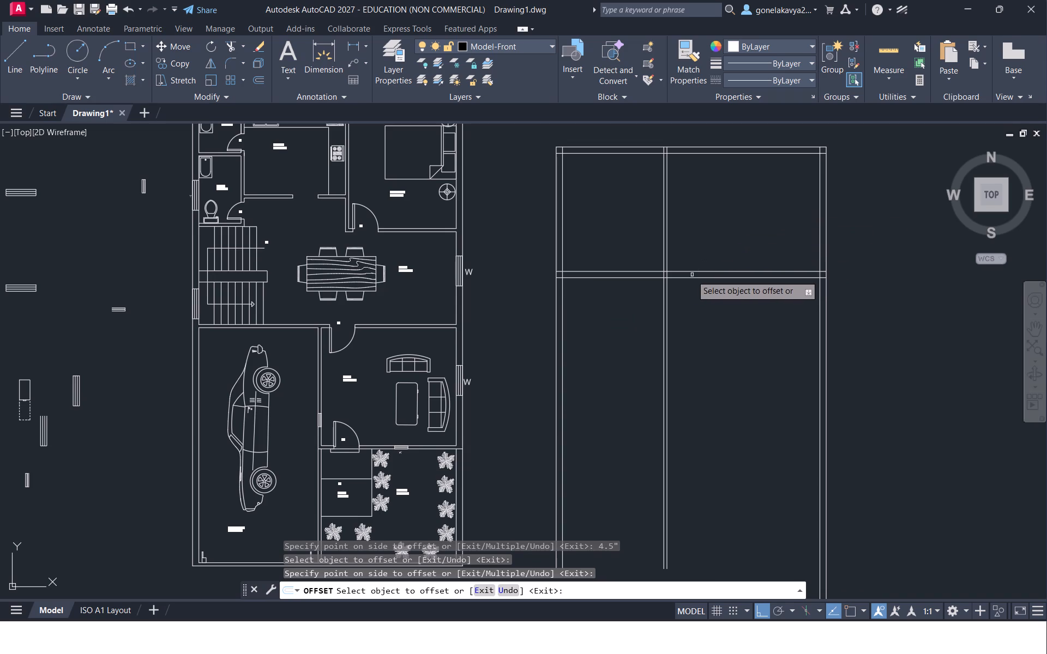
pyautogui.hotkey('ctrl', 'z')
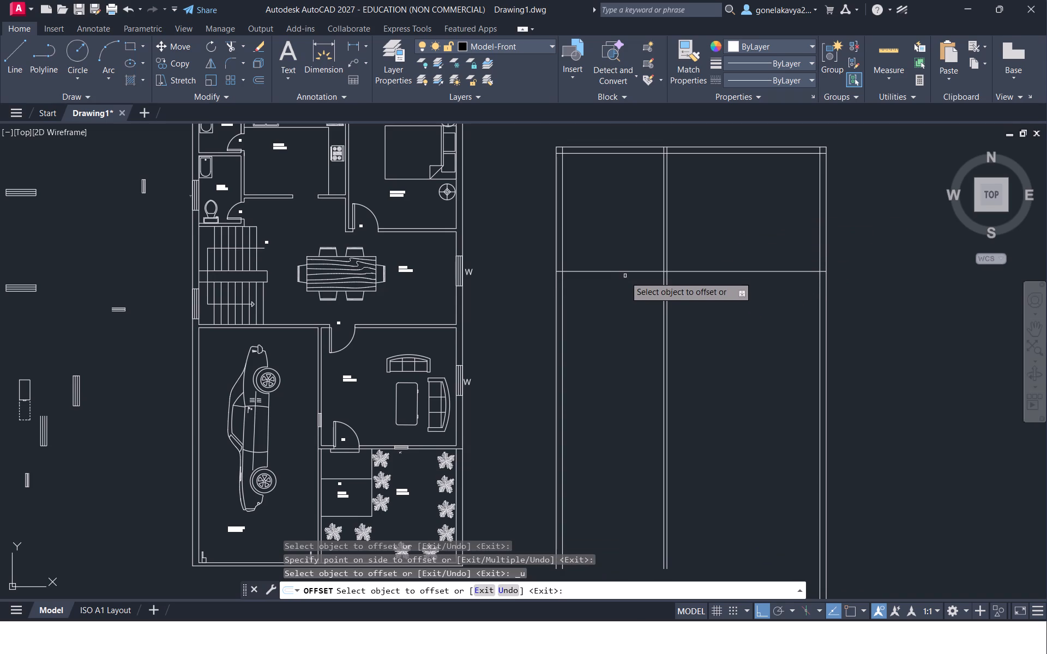
# Offset the horizontal partition line 4.5" south to give the partition its thickness.
pyautogui.click(630, 269)
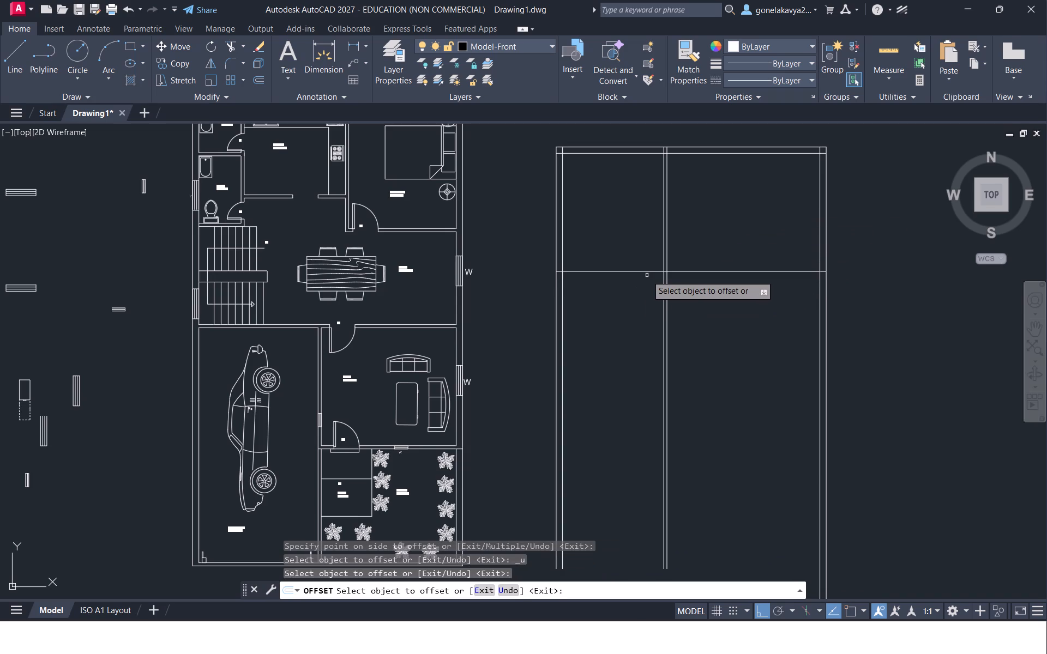
pyautogui.click(647, 272)
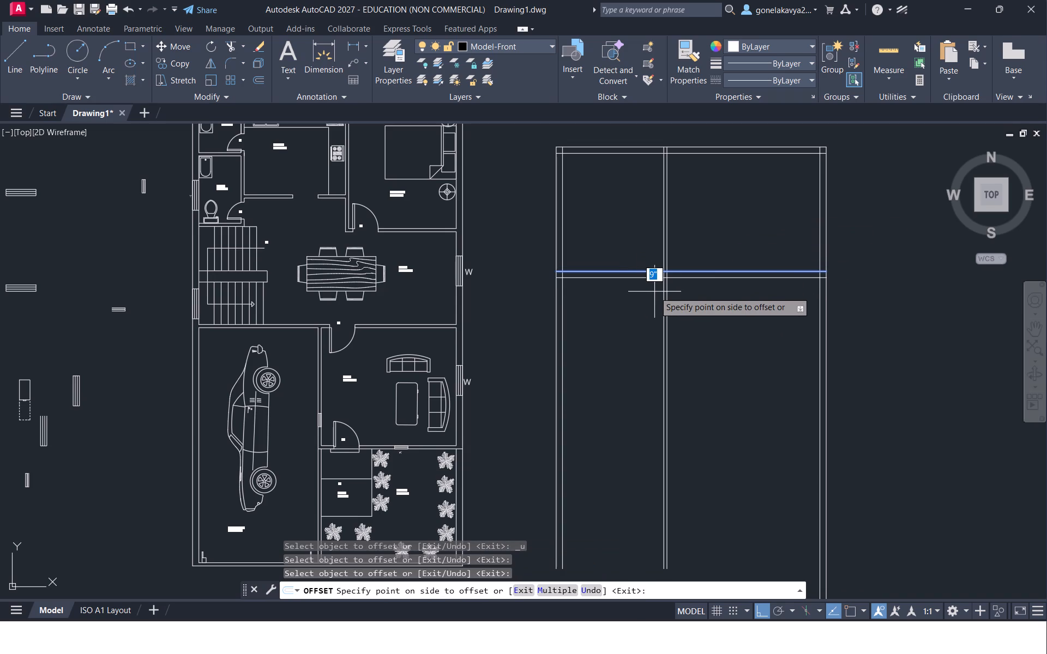
pyautogui.write('4.5"')
pyautogui.press('Return')
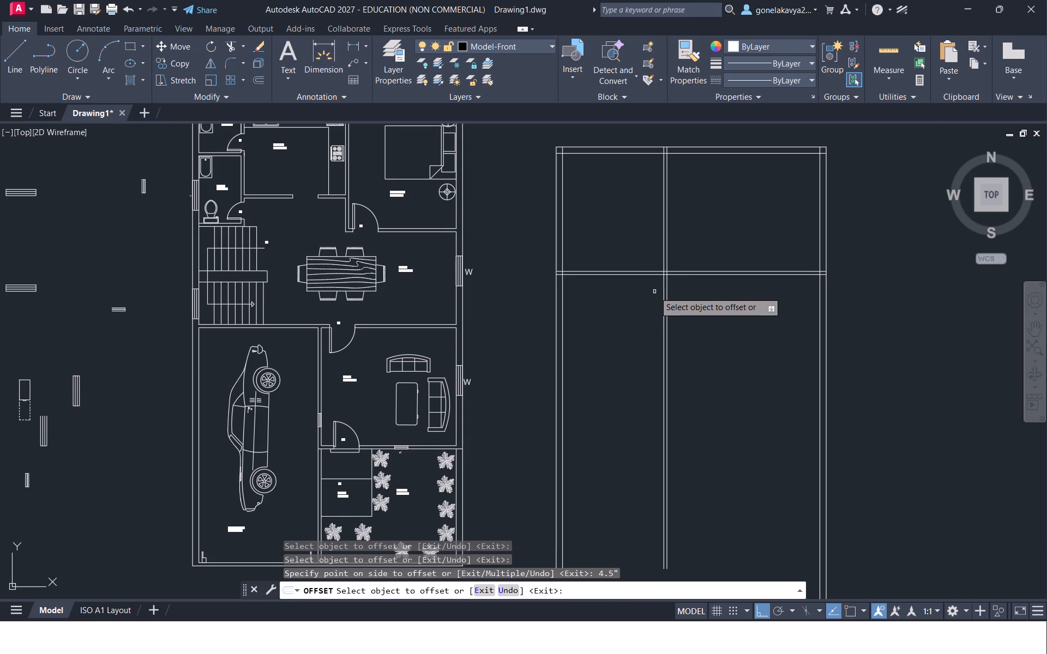
# Add a second vertical partition, 4.5" thick, 5'0" east of the first one by offsetting its east line.
pyautogui.scroll(2, 648, 256)
pyautogui.moveTo(726, 239); pyautogui.dragTo(382, 326, button='middle')
pyautogui.scroll(-1, 382, 326)
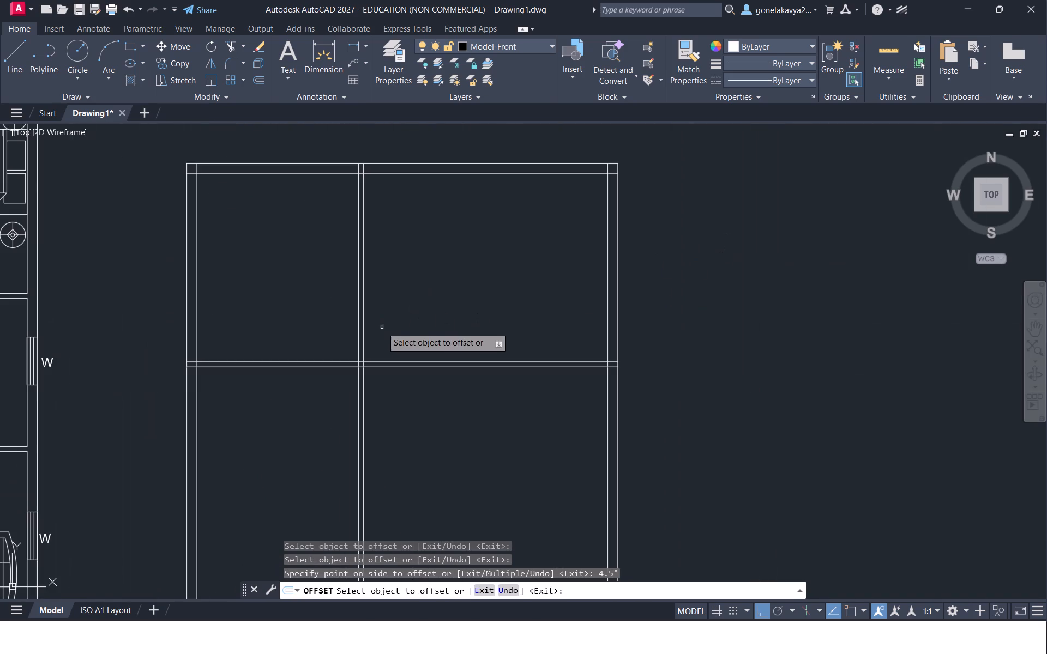
pyautogui.click(363, 292)
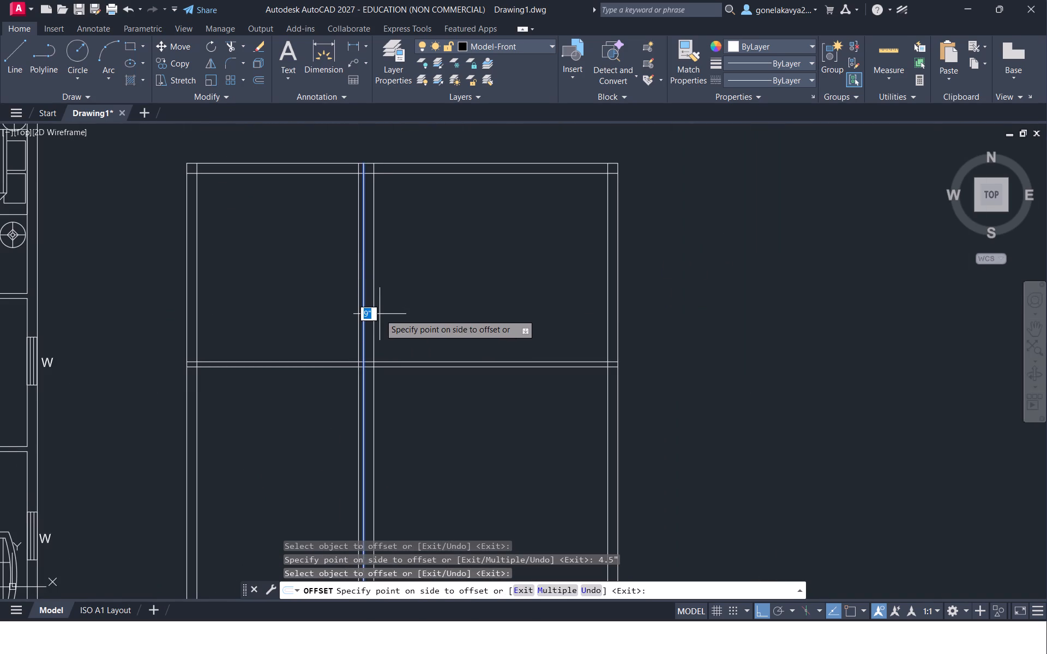
pyautogui.write('5\'0"')
pyautogui.press('Return')
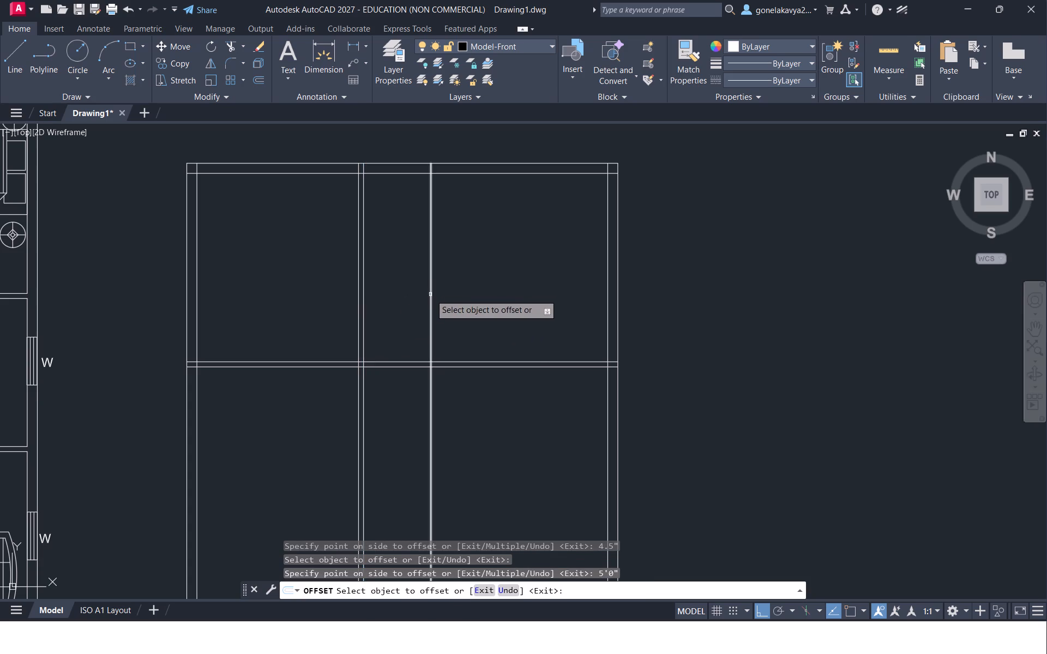
pyautogui.click(430, 295)
pyautogui.press('4')
pyautogui.press('.')
pyautogui.press('5')
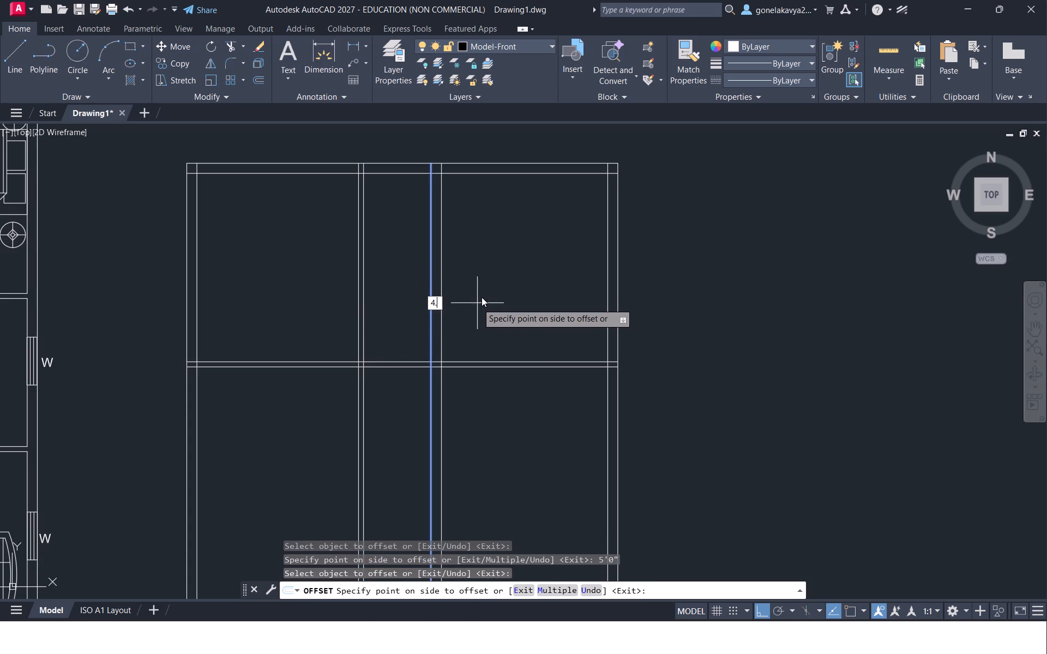
pyautogui.hotkey('shift', '"')
pyautogui.press('Return')
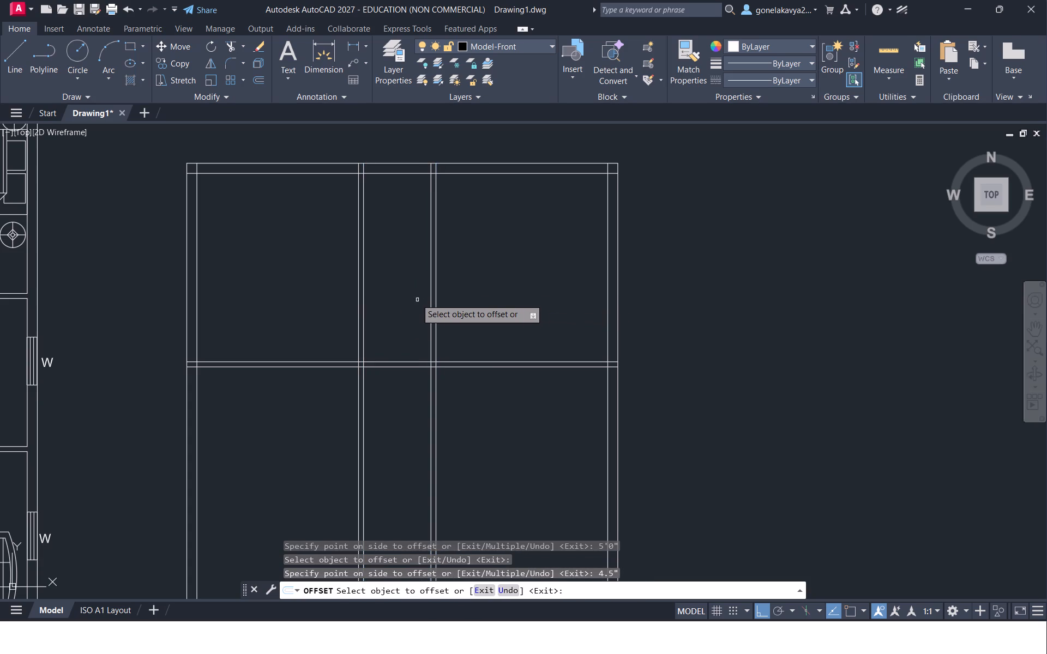
# Add a third vertical partition, 4.5" thick, 5'0" east of the second one by offsetting its east line.
pyautogui.click(437, 294)
pyautogui.write('5\'0"')
pyautogui.press('Return')
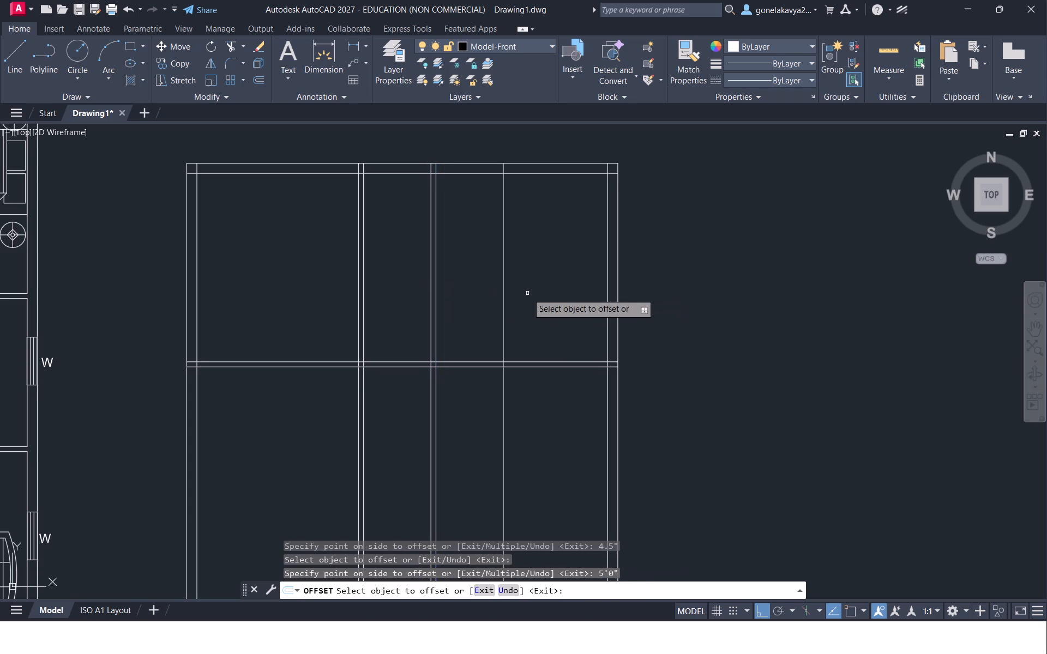
pyautogui.click(502, 276)
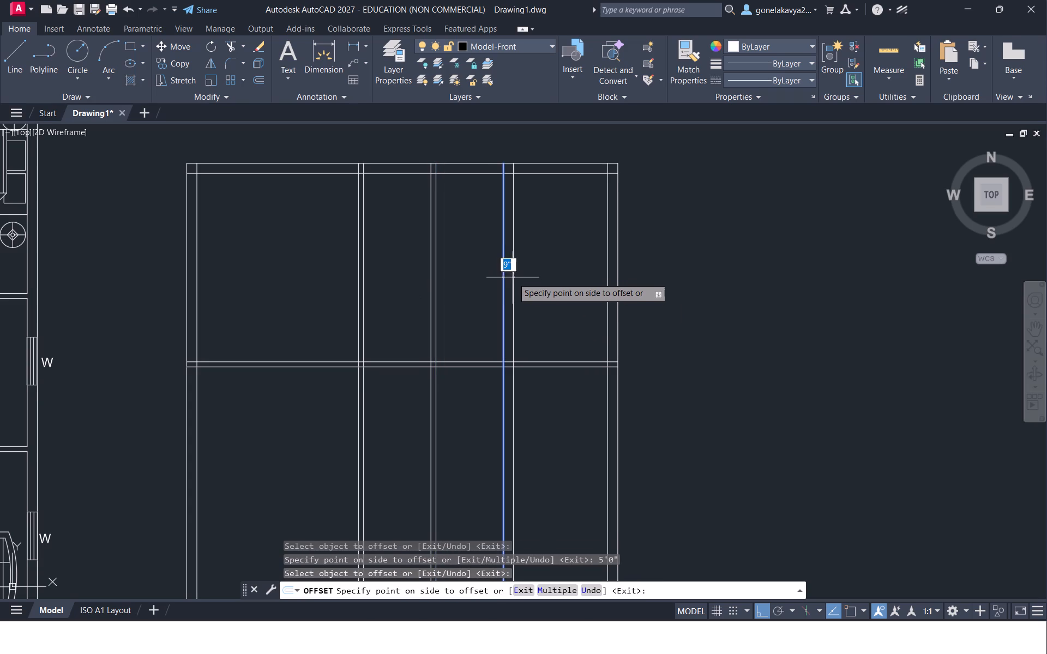
pyautogui.press('4')
pyautogui.press('.')
pyautogui.press('5')
pyautogui.hotkey('shift', '"')
pyautogui.press('Return')
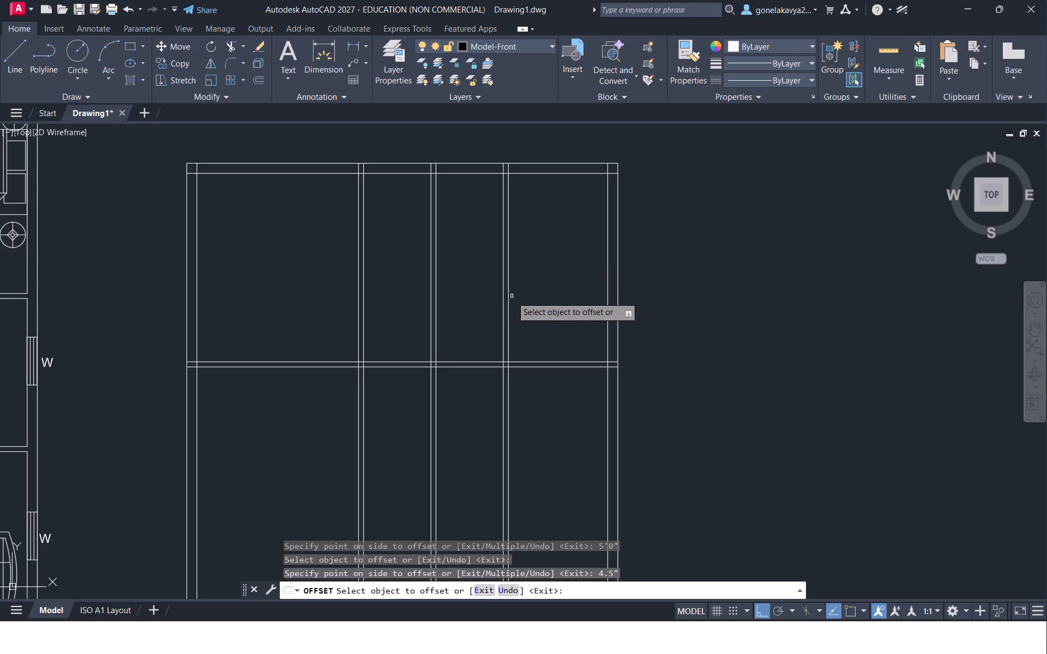
# Offset the east line of the third vertical partition 6'0" east.
pyautogui.click(509, 300)
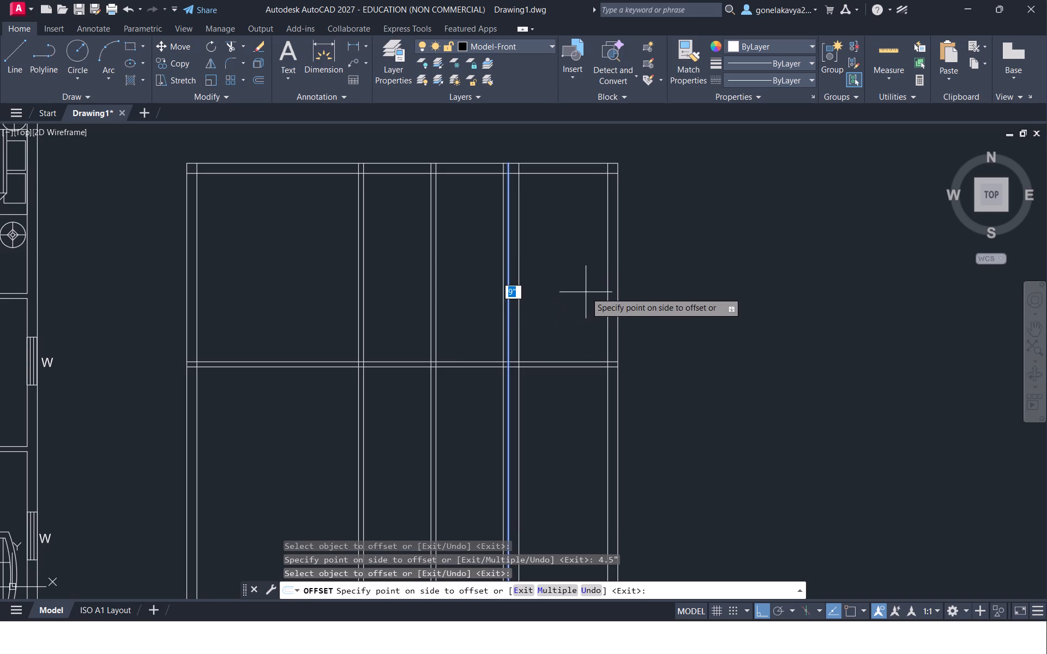
pyautogui.write("6'")
pyautogui.write('0"')
pyautogui.press('Return')
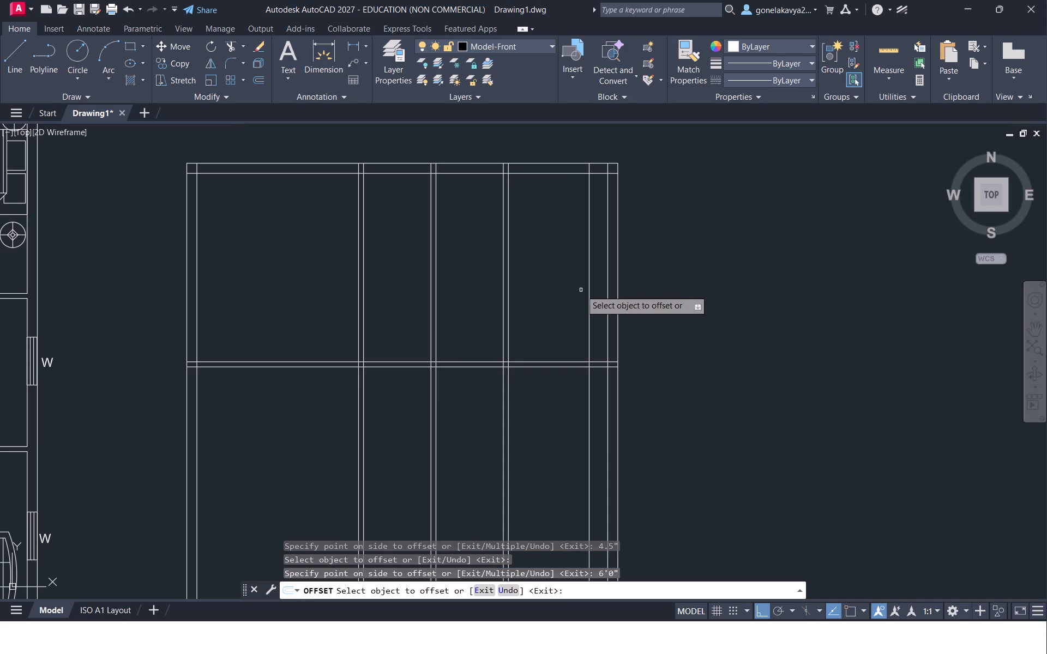
# Measure the gap between the easternmost offset line and the east wall's inner line with a linear dimension.
pyautogui.scroll(1, 579, 291)
pyautogui.scroll(-2, 572, 295)
pyautogui.scroll(1, 604, 258)
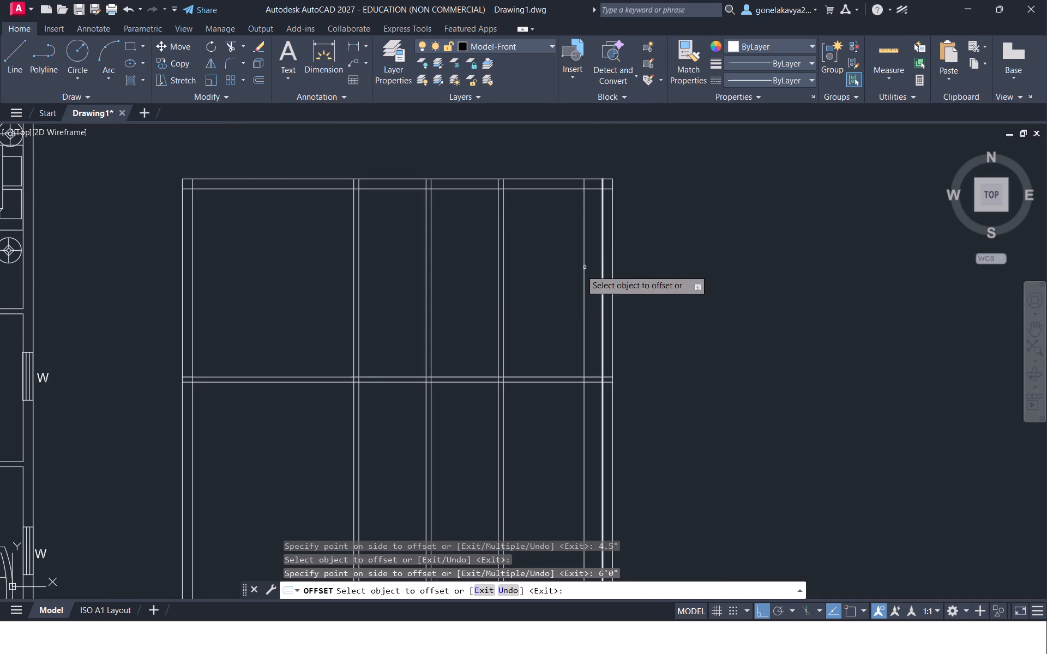
pyautogui.moveTo(535, 311); pyautogui.dragTo(570, 262, button='middle')
pyautogui.scroll(1, 580, 249)
pyautogui.moveTo(584, 243); pyautogui.dragTo(456, 350, button='middle')
pyautogui.scroll(1, 456, 350)
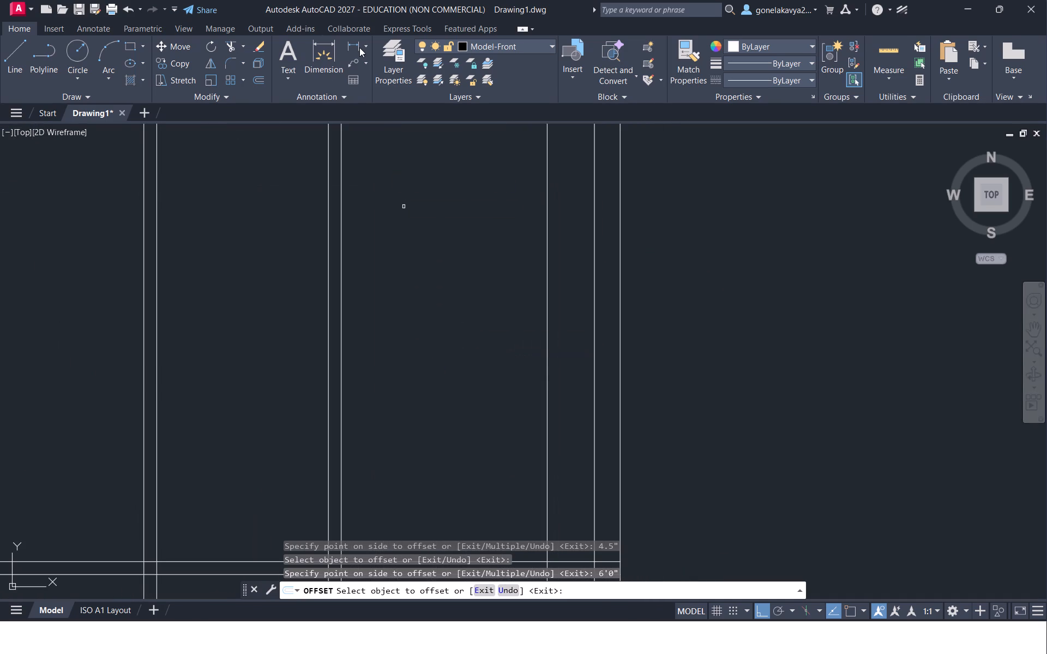
pyautogui.click(357, 47)
pyautogui.scroll(-2, 603, 183)
pyautogui.scroll(2, 583, 179)
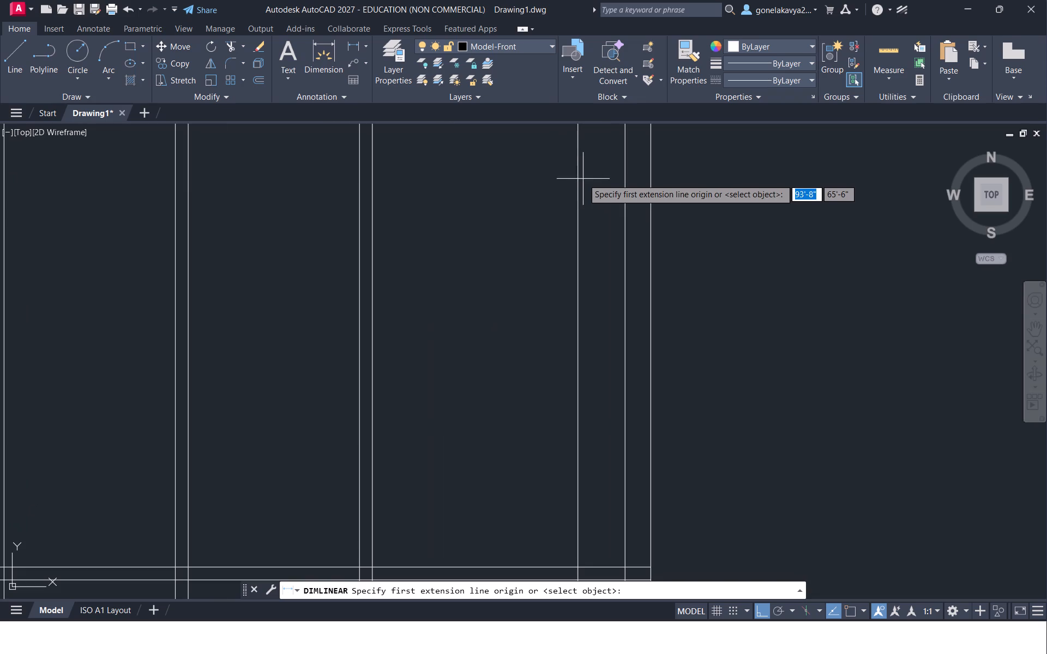
pyautogui.click(578, 191)
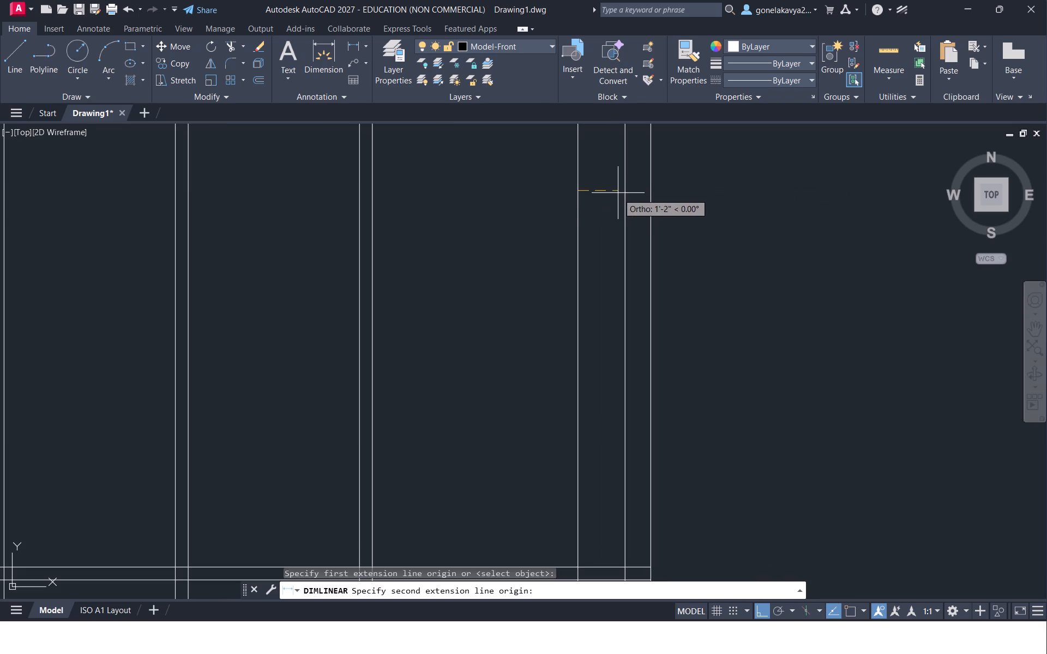
pyautogui.click(626, 192)
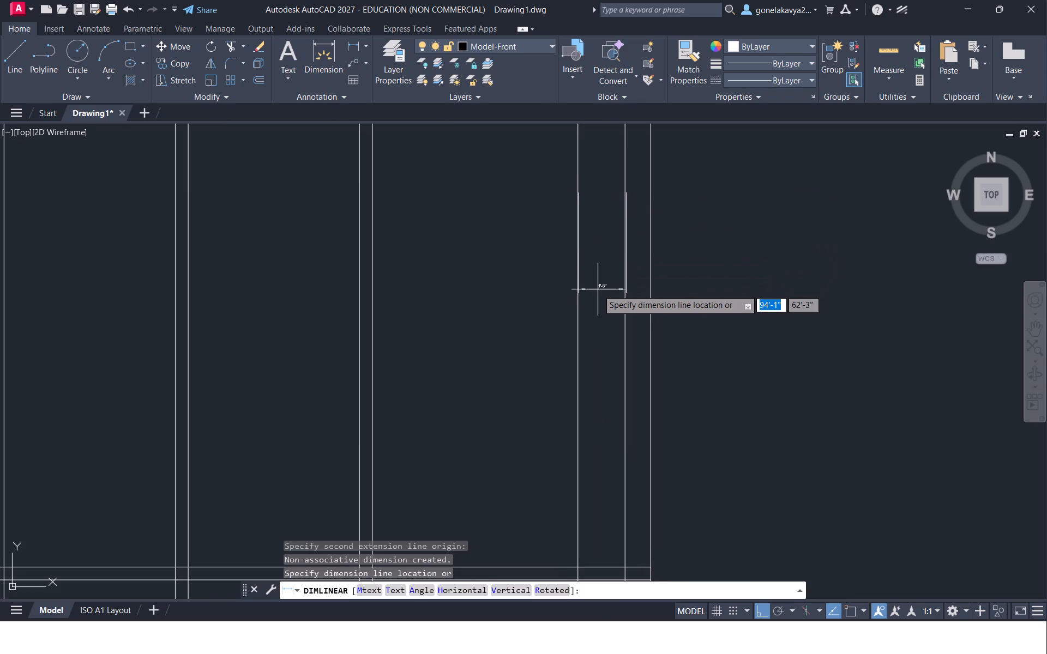
pyautogui.scroll(-3, 598, 289)
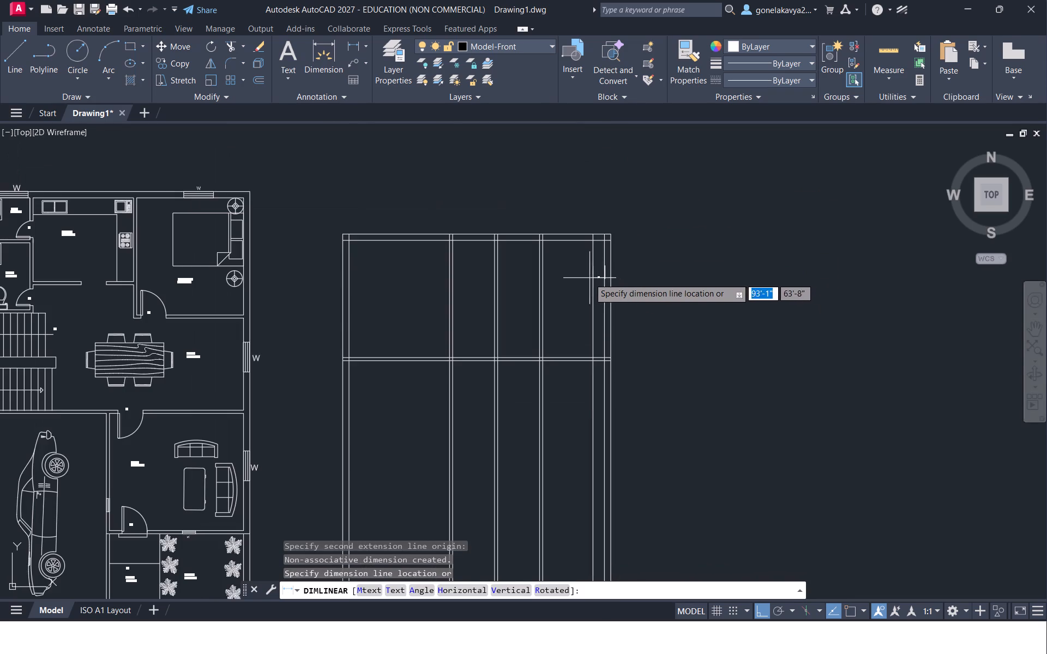
pyautogui.scroll(1, 589, 278)
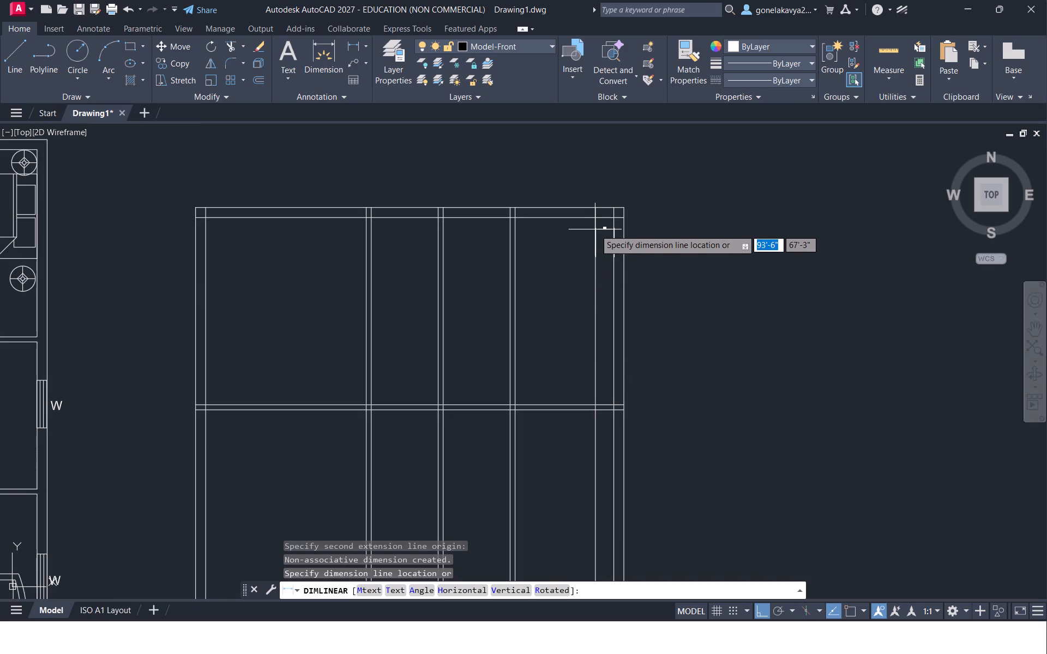
pyautogui.press('Escape')
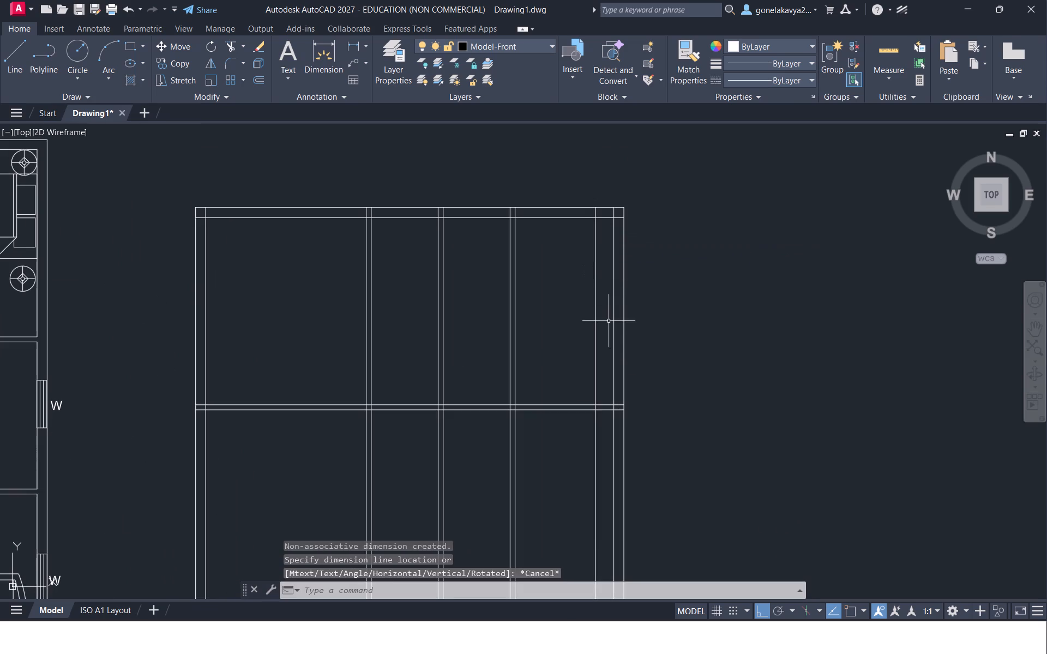
# Undo the linear dimension and the whole series of wall and partition offsets in the second plan.
pyautogui.hotkey('ctrl', 'z')
pyautogui.hotkey('ctrl', 'z')
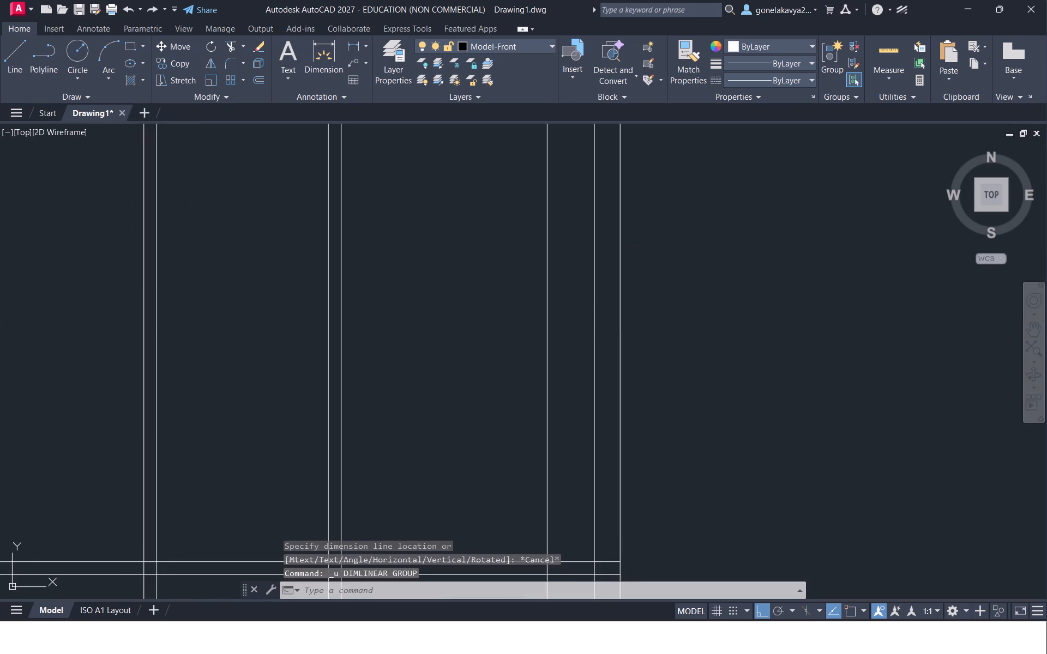
pyautogui.scroll(-4, 539, 346)
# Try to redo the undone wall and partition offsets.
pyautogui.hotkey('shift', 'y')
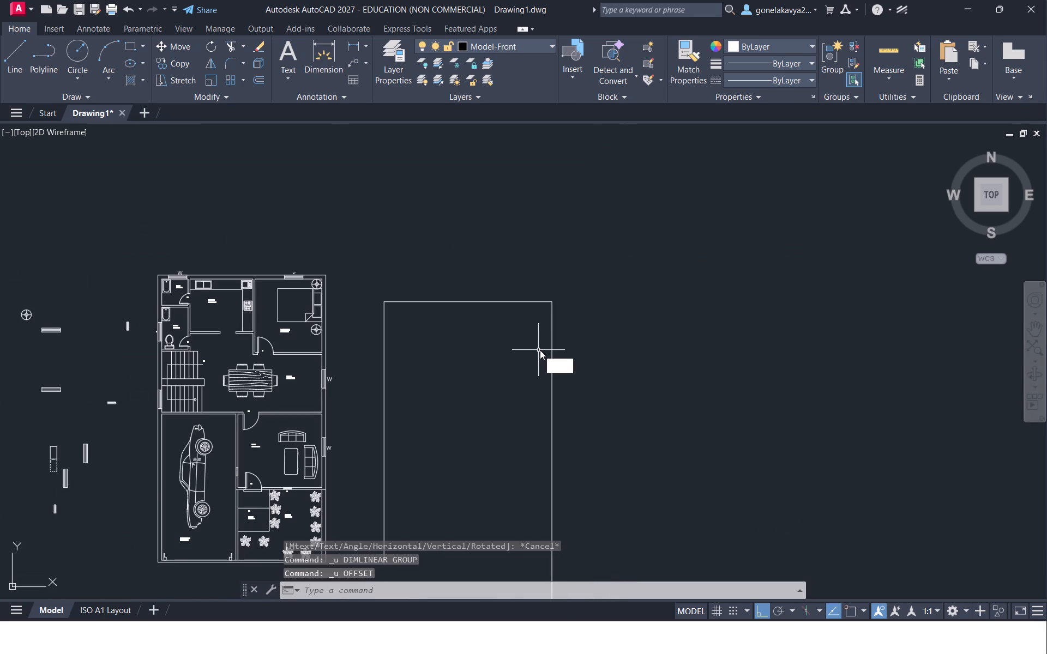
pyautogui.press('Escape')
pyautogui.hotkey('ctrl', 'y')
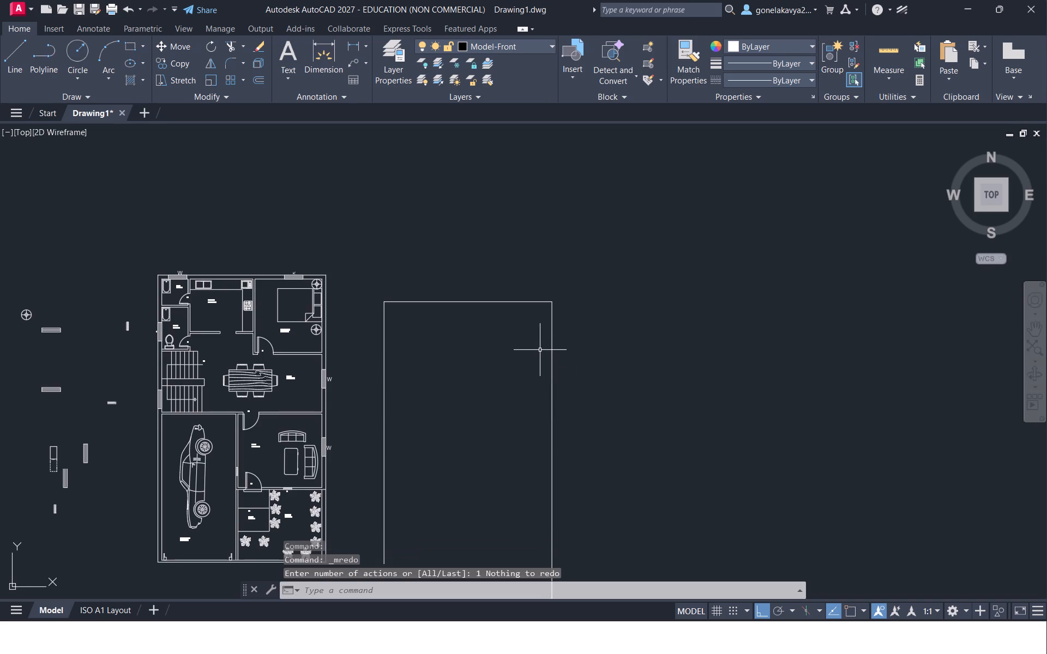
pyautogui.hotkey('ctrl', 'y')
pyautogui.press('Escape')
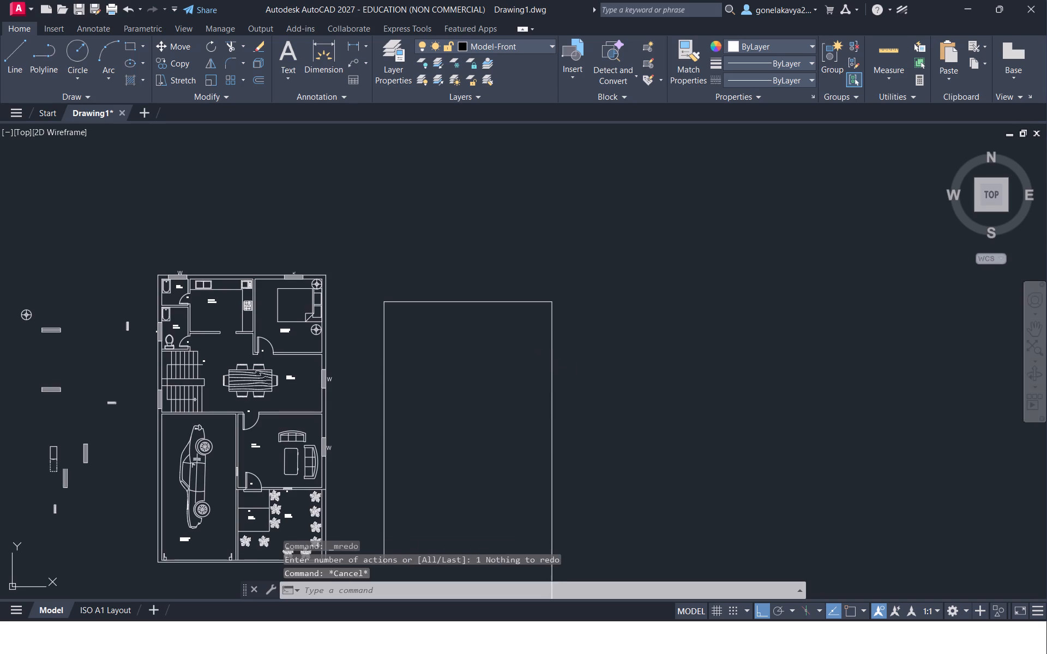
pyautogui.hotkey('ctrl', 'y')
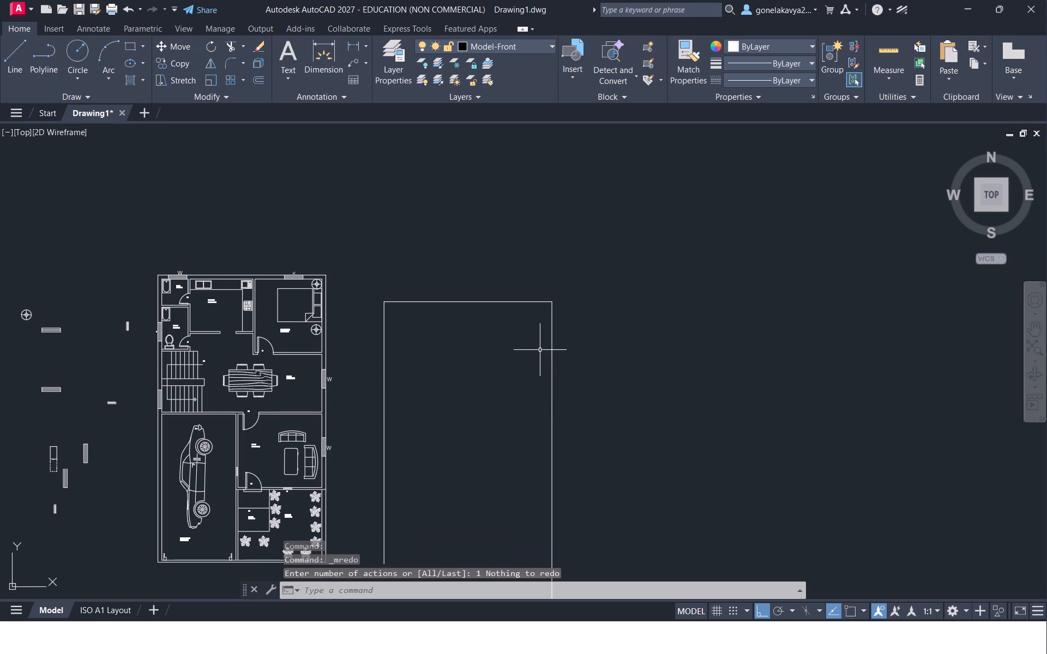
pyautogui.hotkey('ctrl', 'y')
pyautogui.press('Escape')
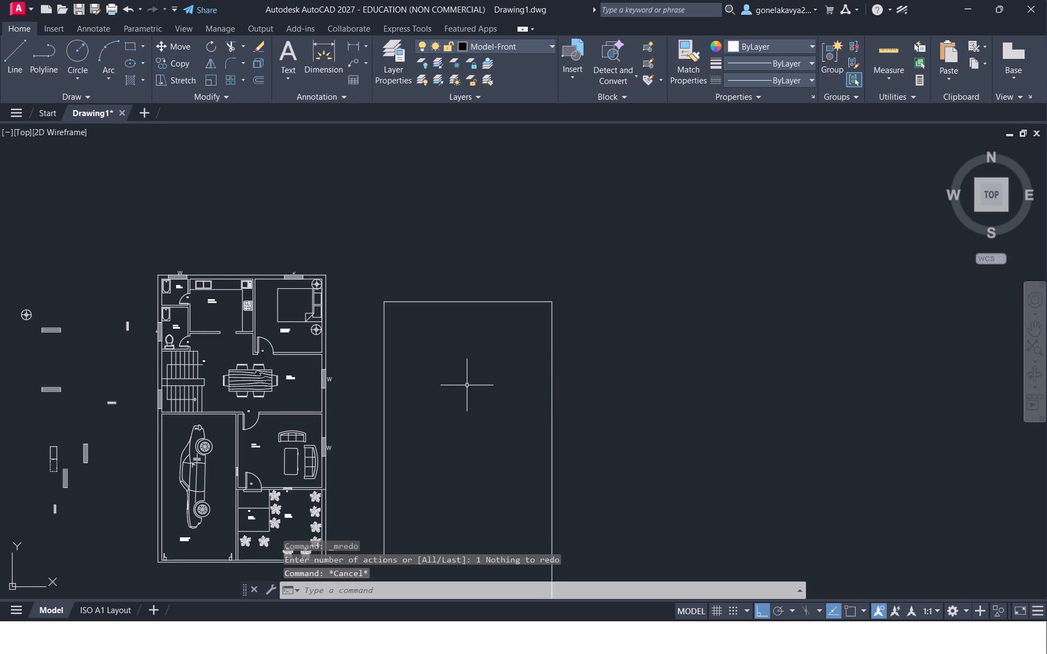
# Offset the second plan's west outline line 9" inward to form the west exterior wall.
pyautogui.moveTo(466, 386); pyautogui.dragTo(460, 268, button='middle')
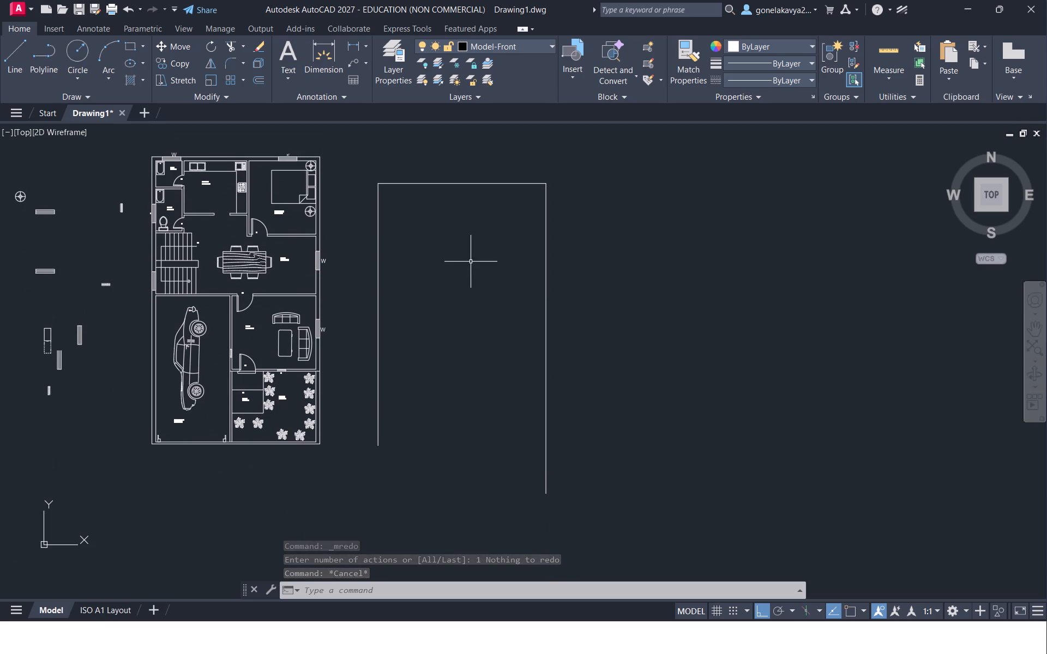
pyautogui.press('o')
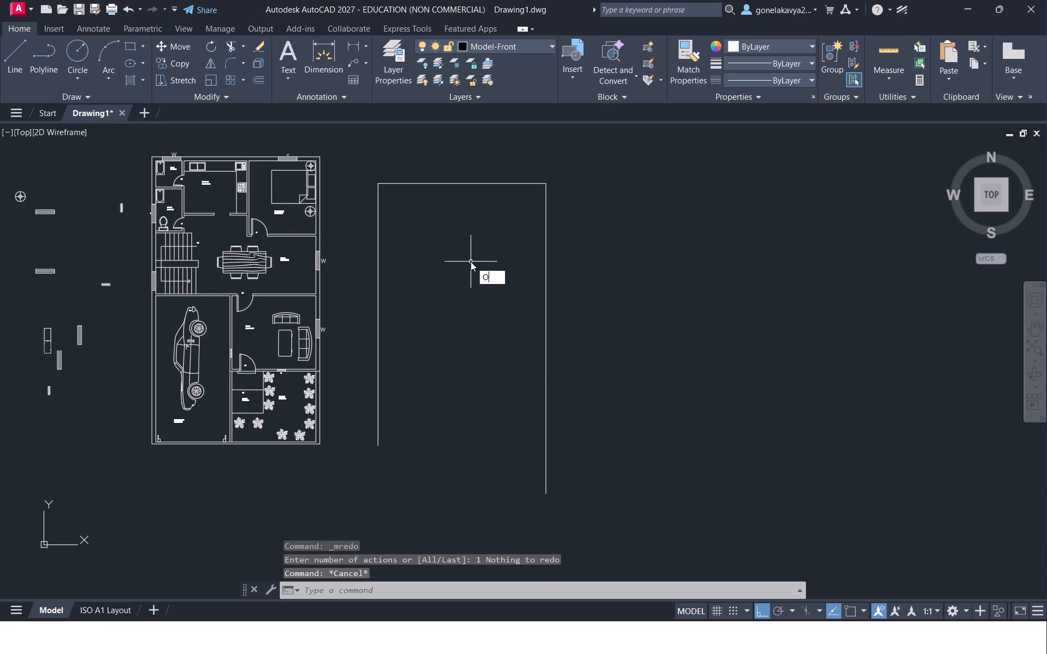
pyautogui.press('Return')
pyautogui.write('9"')
pyautogui.press('Return')
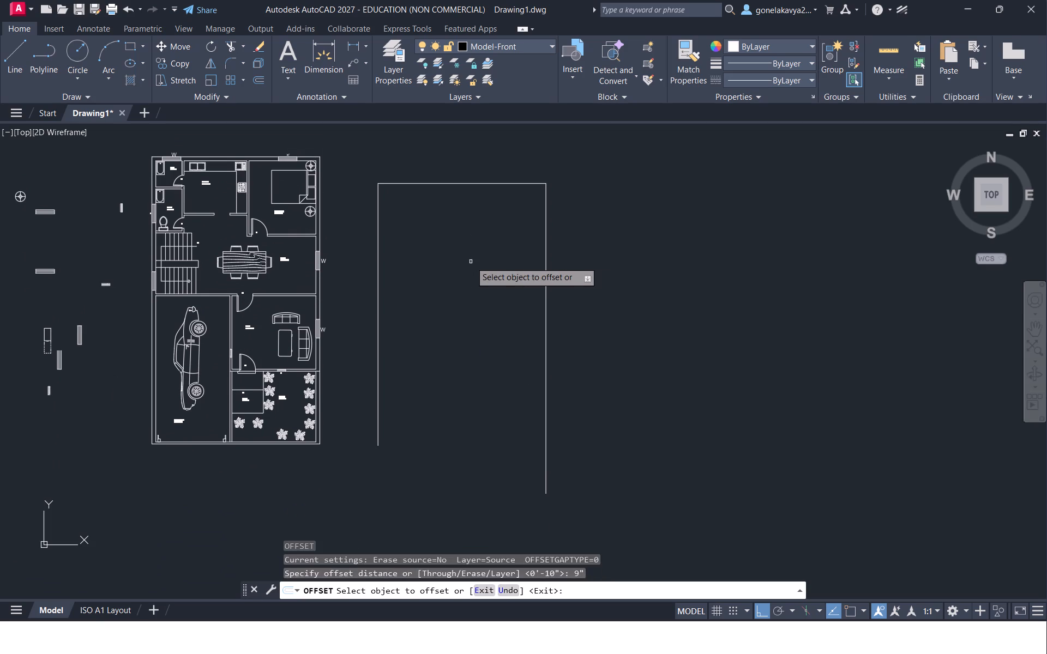
pyautogui.click(379, 296)
pyautogui.click(414, 296)
# Add a first vertical partition, 6" thick, 12'0" east of the west wall's inner line using Offset.
pyautogui.click(383, 262)
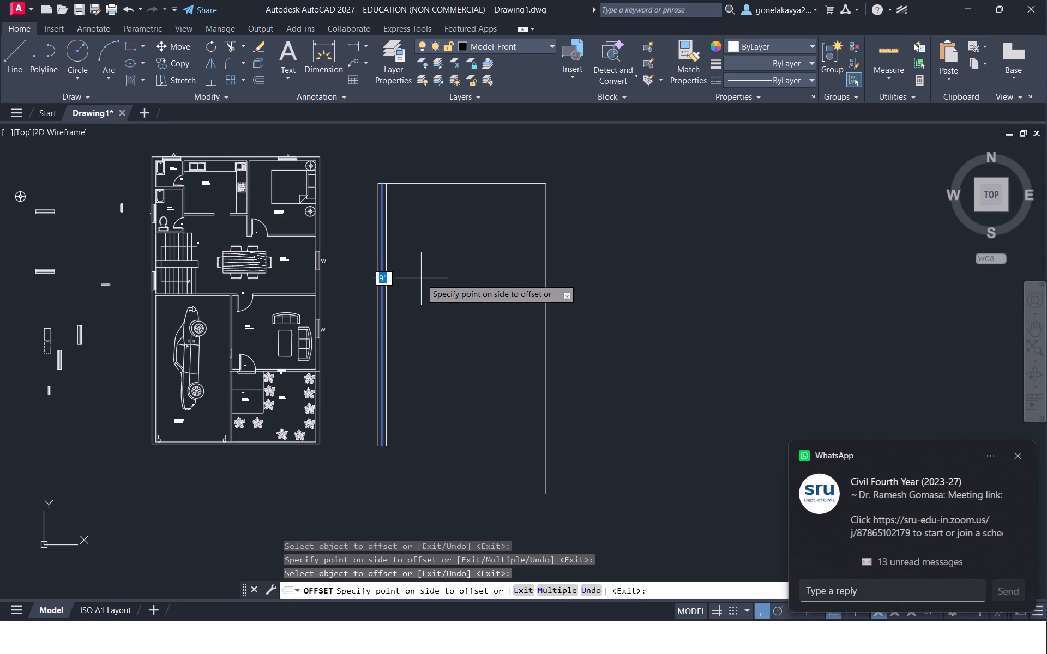
pyautogui.write('12\'0"')
pyautogui.press('Return')
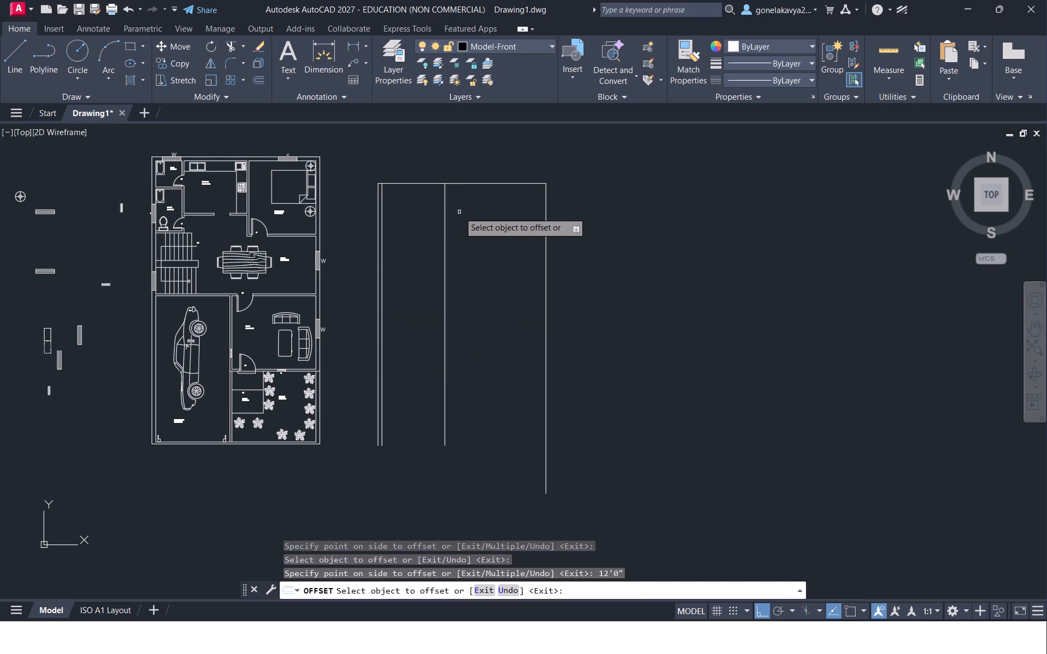
pyautogui.click(447, 242)
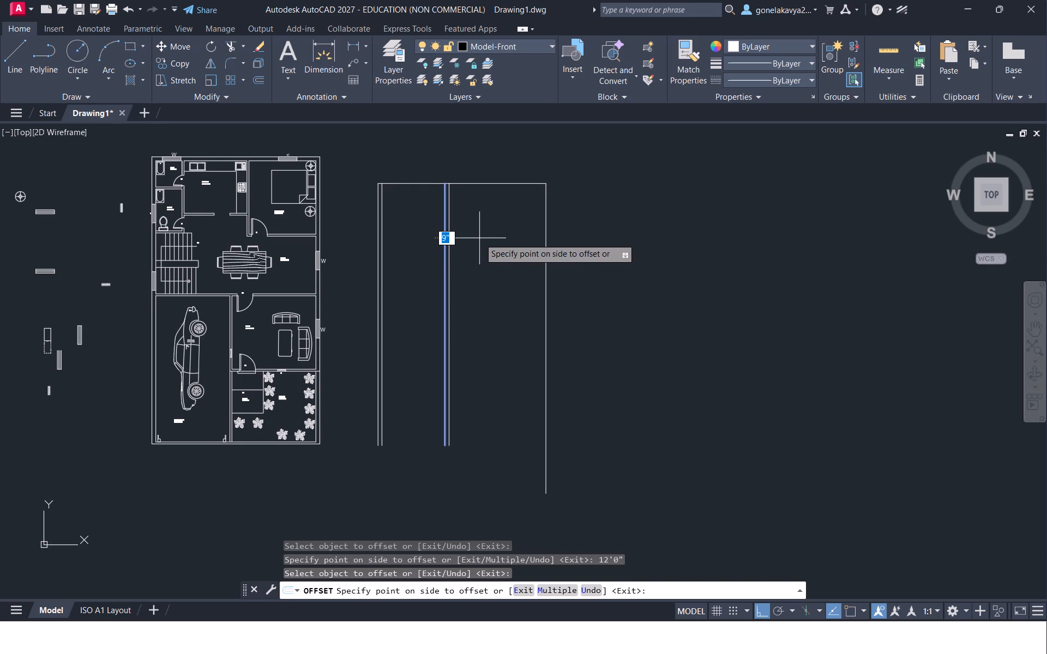
pyautogui.write('6"')
pyautogui.press('Return')
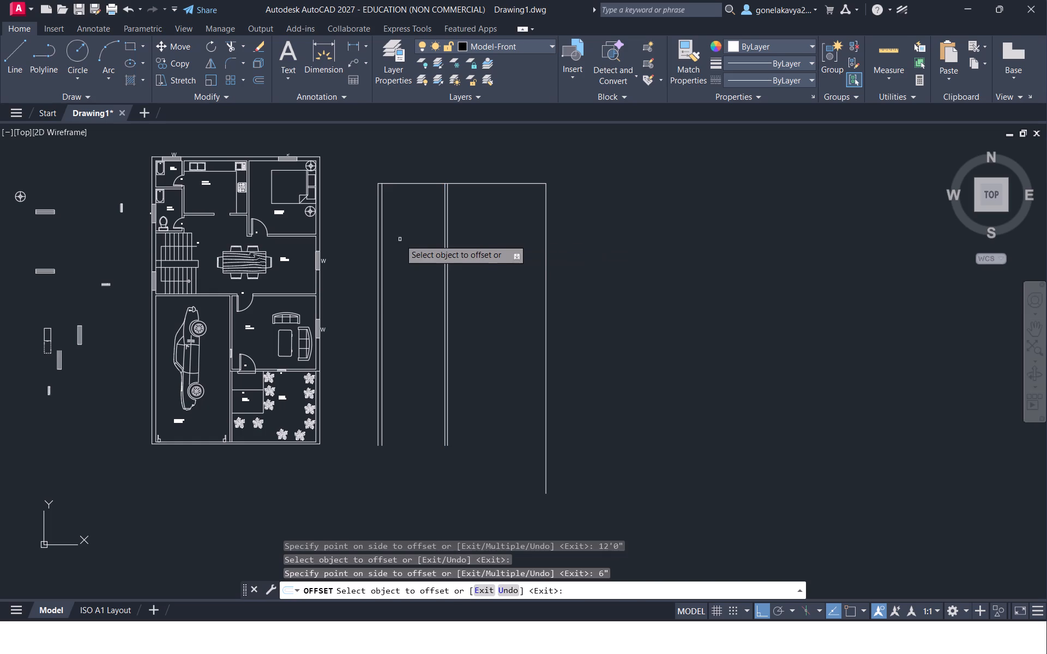
# Add a second vertical partition, 6" thick, 5'0" east of the first one by offsetting its east line.
pyautogui.scroll(3, 477, 226)
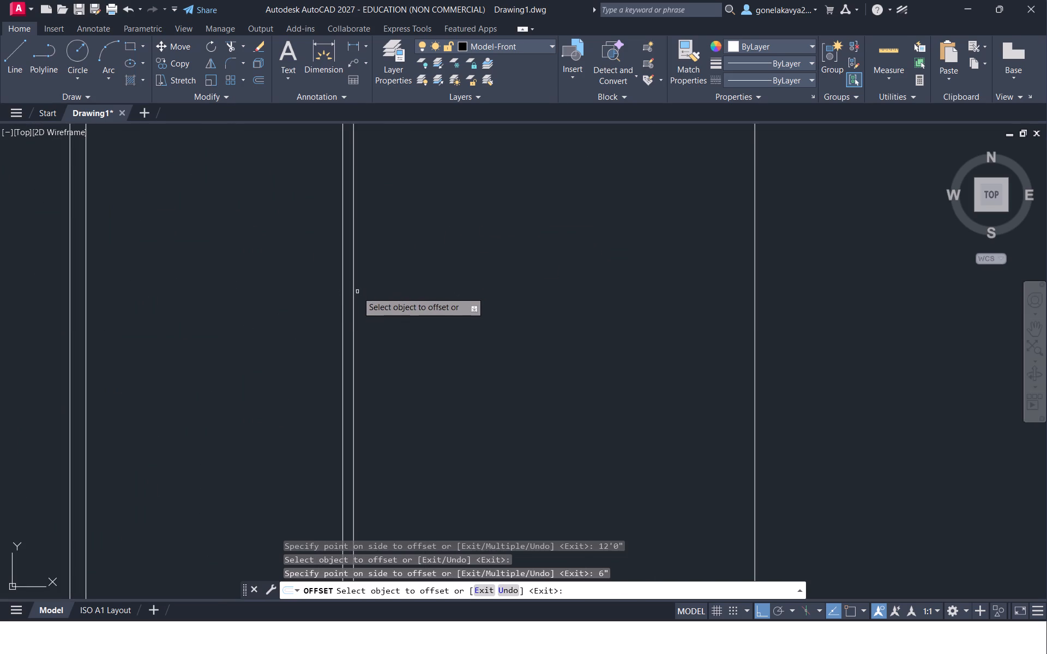
pyautogui.click(352, 290)
pyautogui.write('5\'0"')
pyautogui.press('Return')
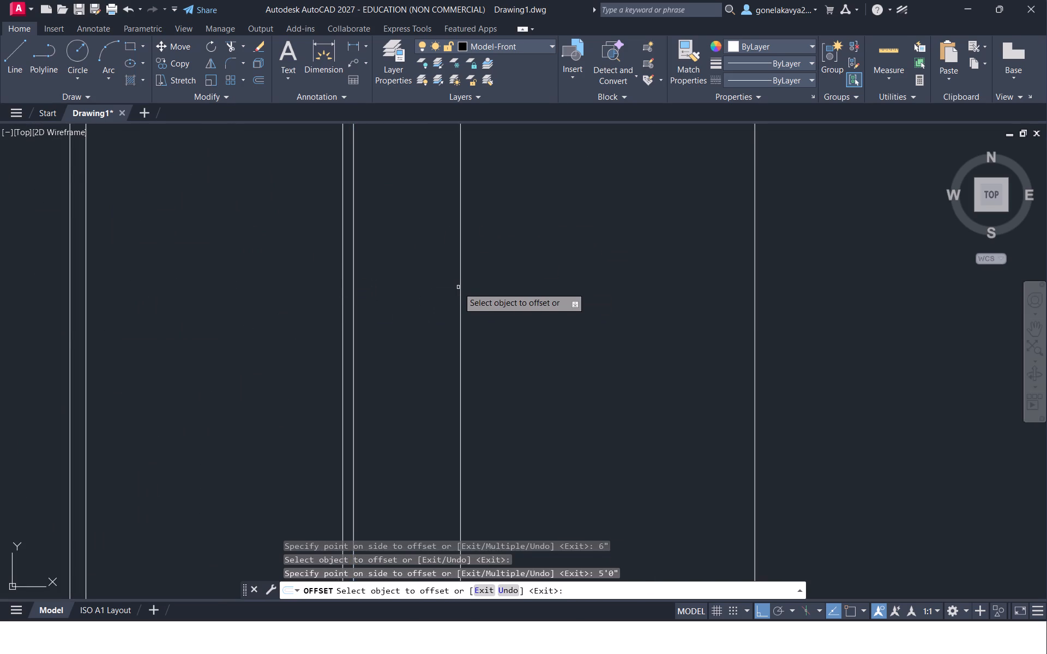
pyautogui.scroll(-2, 458, 287)
pyautogui.click(458, 287)
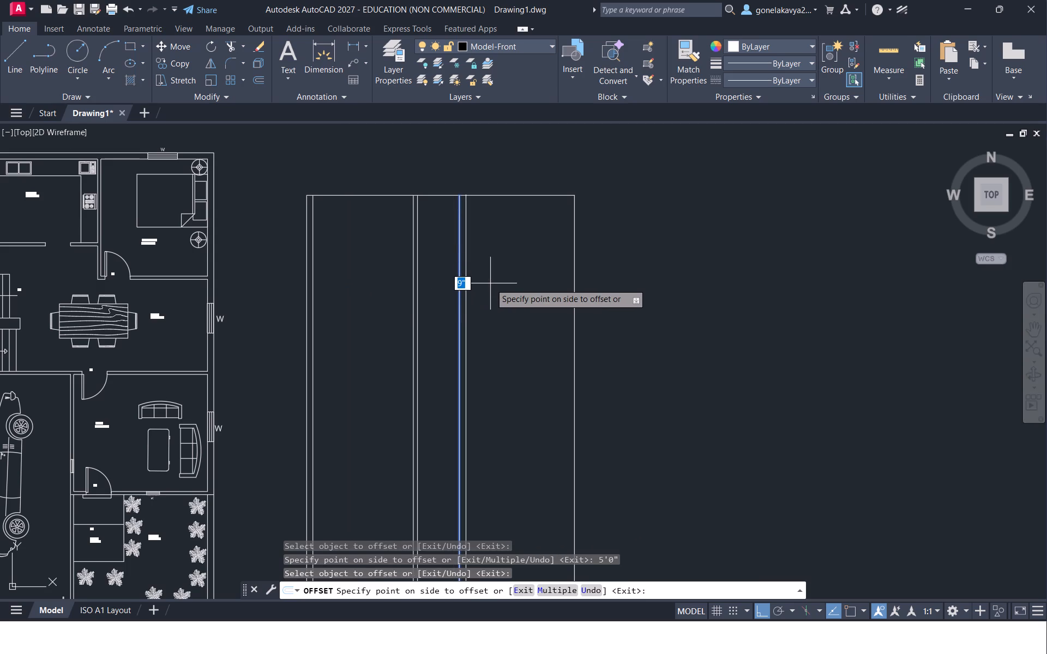
pyautogui.write('6"')
pyautogui.press('Return')
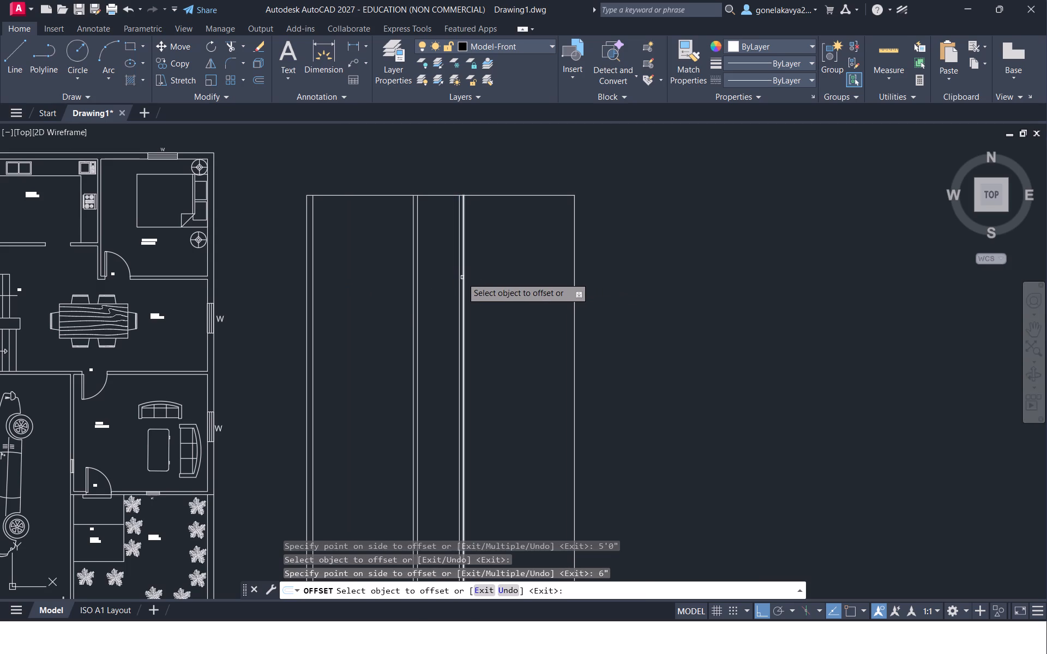
# Add a third vertical partition, 6" thick, 5'0" east of the second one by offsetting its east line.
pyautogui.click(462, 277)
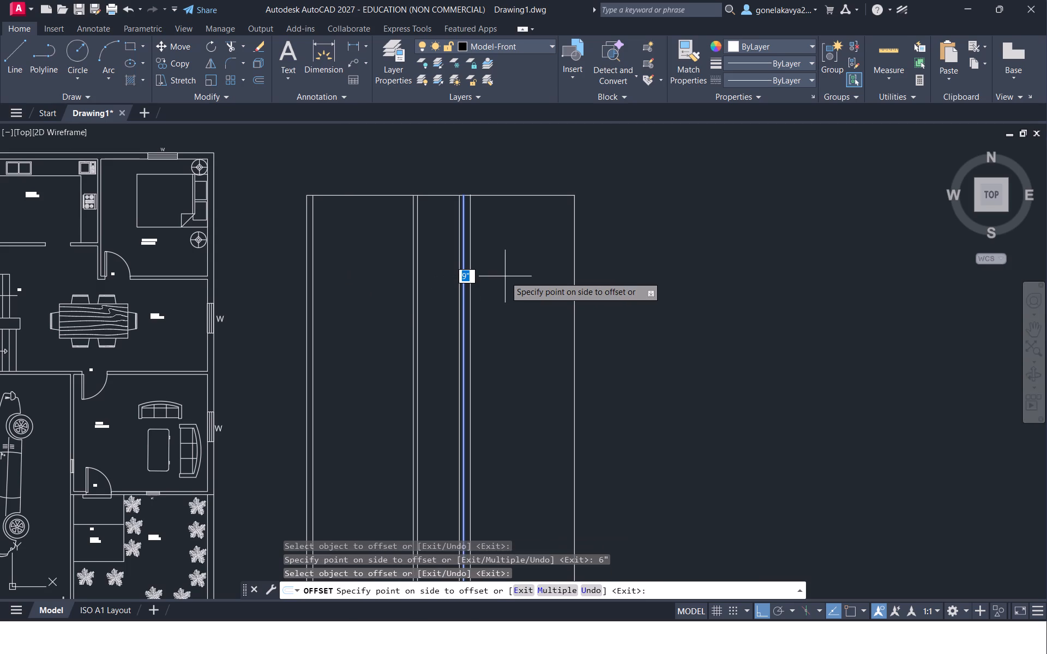
pyautogui.write('5\'0"')
pyautogui.press('Return')
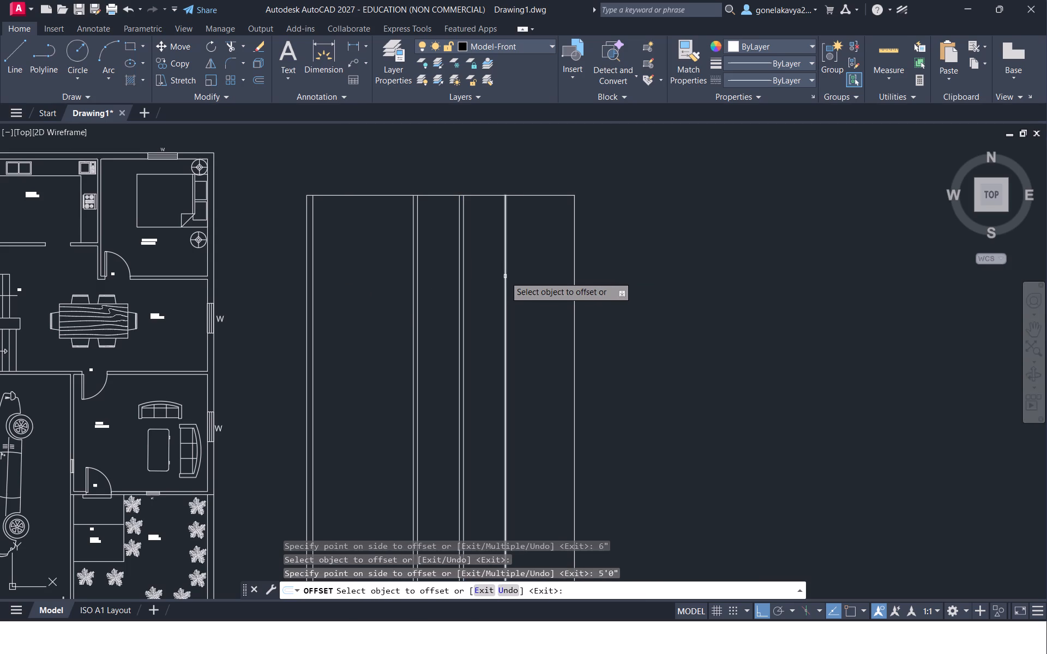
pyautogui.click(504, 276)
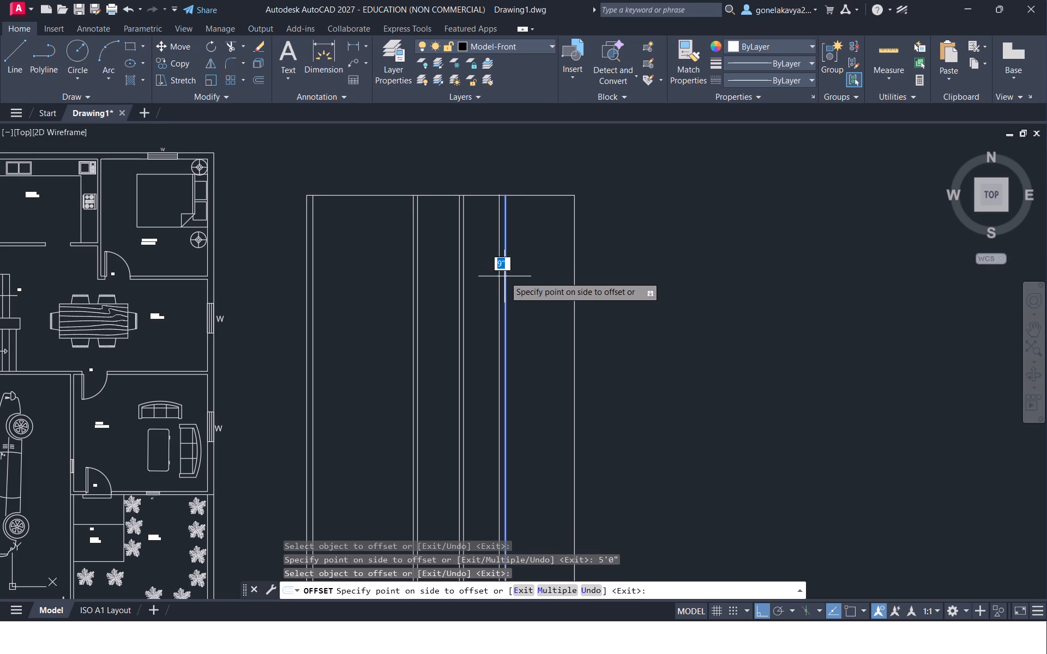
pyautogui.write('6"')
pyautogui.press('Return')
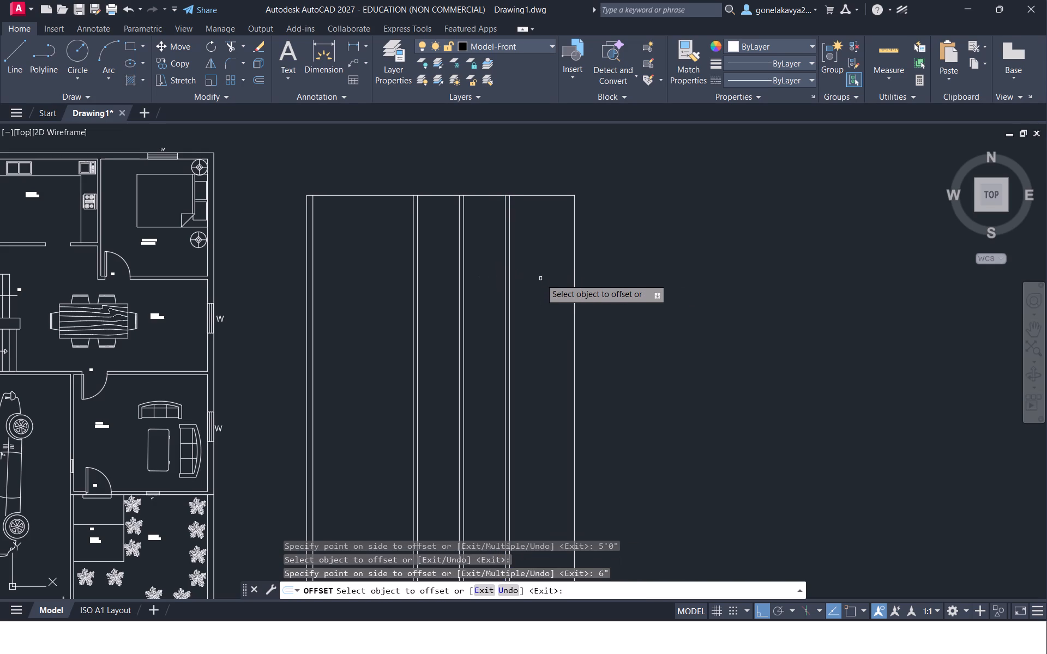
# Offset the east line of the third vertical partition 6'0" east.
pyautogui.click(509, 298)
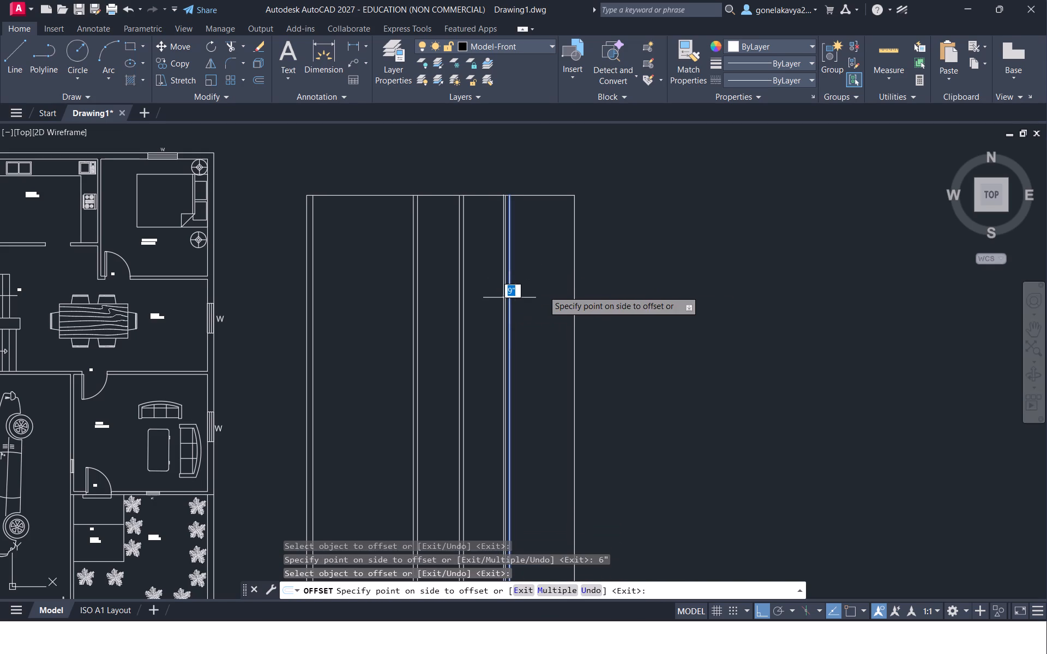
pyautogui.write('6\'0"')
pyautogui.press('Return')
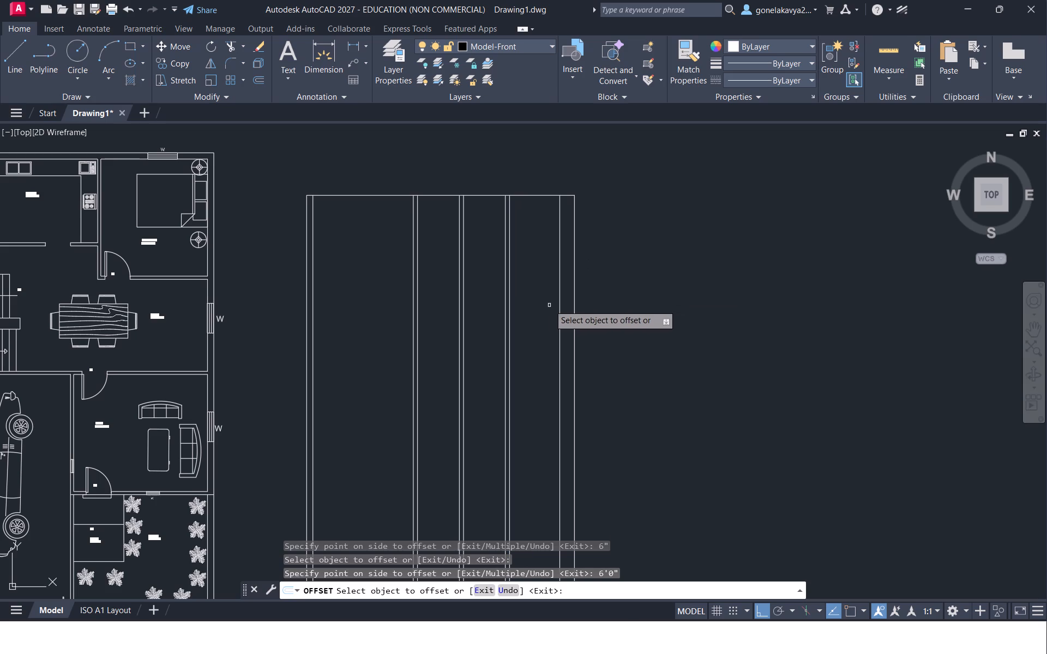
# Offset the second plan's east outline line 9" inward to form the east exterior wall.
pyautogui.scroll(1, 544, 292)
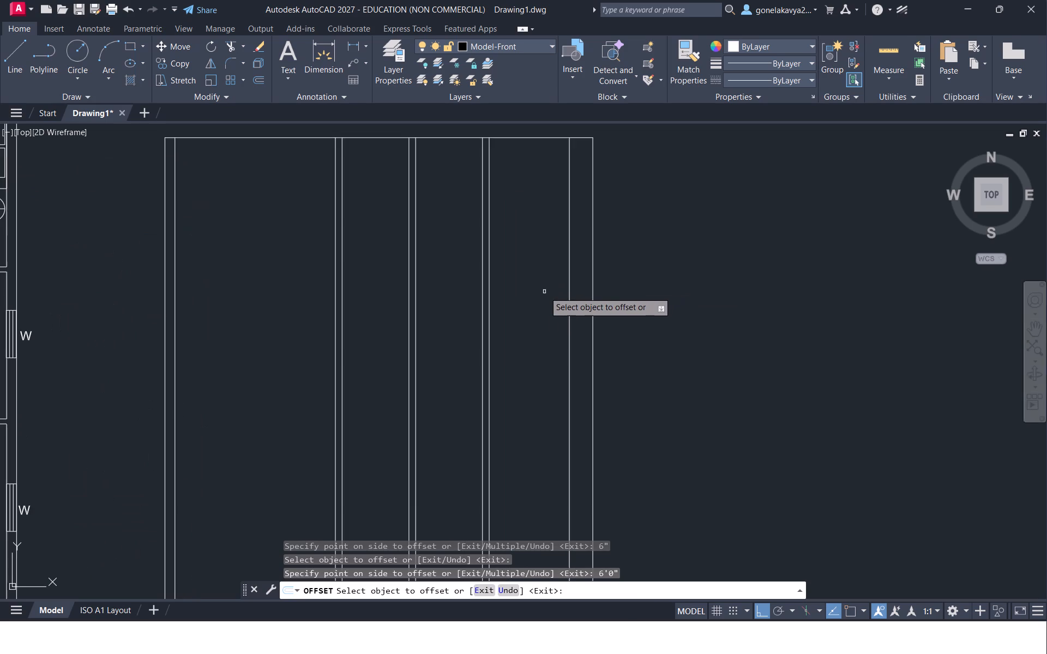
pyautogui.moveTo(543, 292); pyautogui.dragTo(576, 220, button='middle')
pyautogui.scroll(-2, 576, 220)
pyautogui.scroll(2, 571, 232)
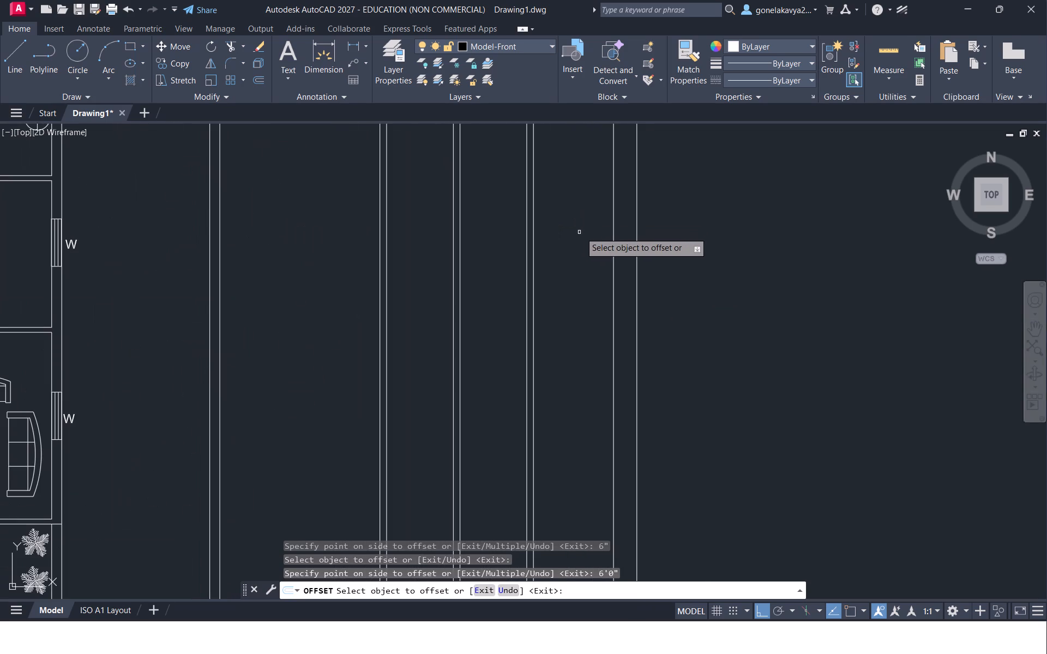
pyautogui.click(635, 238)
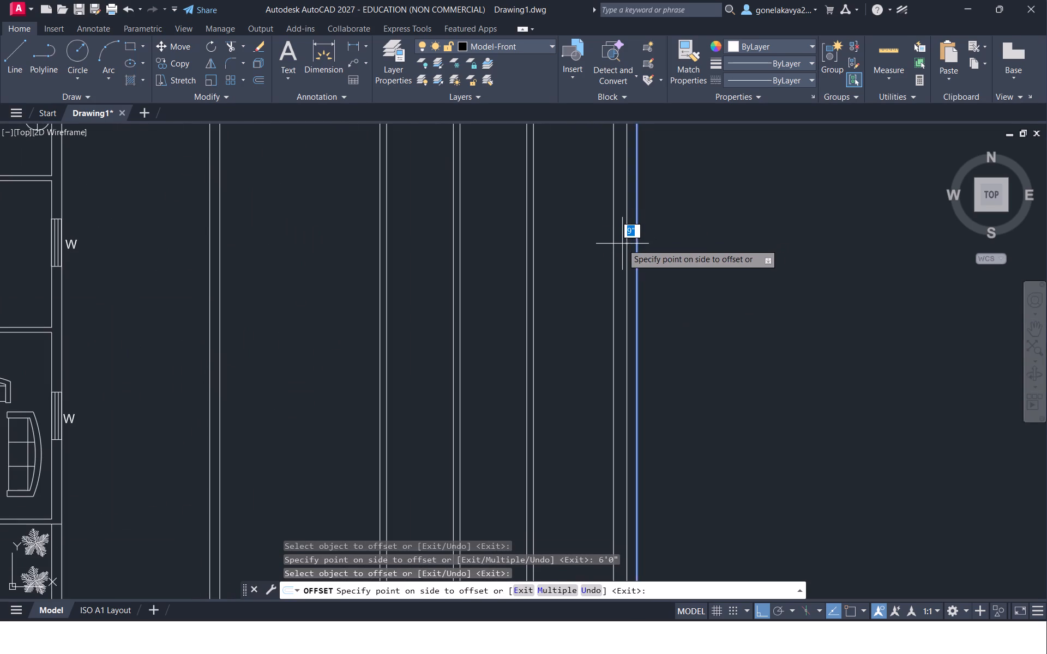
pyautogui.click(622, 244)
pyautogui.scroll(-1, 609, 261)
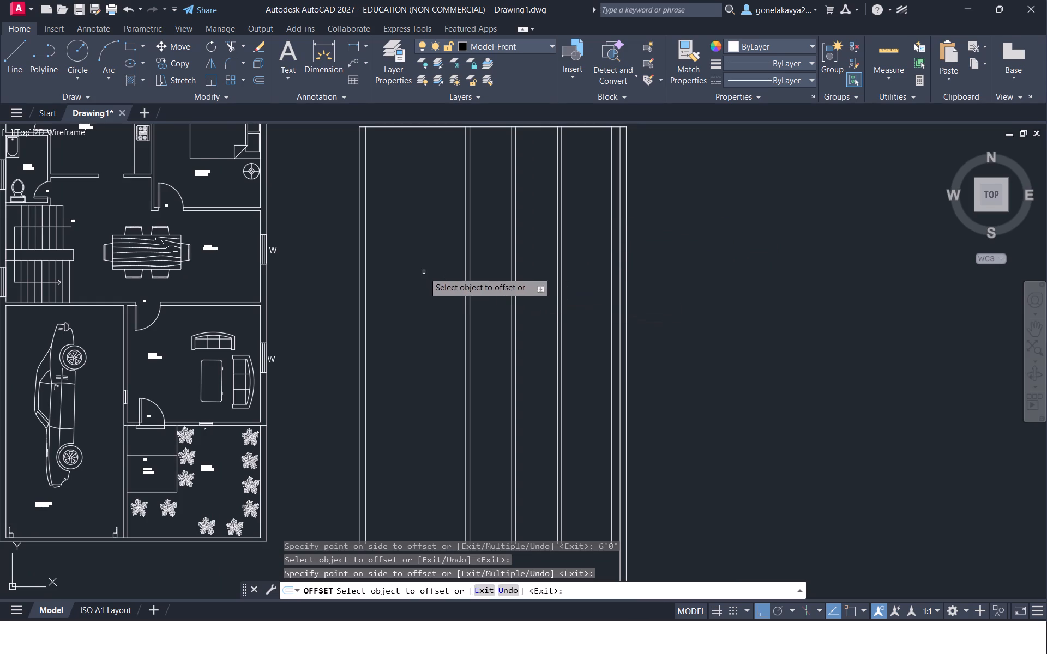
# Offset the second plan's north outline line 9" inward to form the north exterior wall.
pyautogui.scroll(-1, 414, 252)
pyautogui.moveTo(415, 242); pyautogui.dragTo(446, 268, button='middle')
pyautogui.scroll(2, 442, 247)
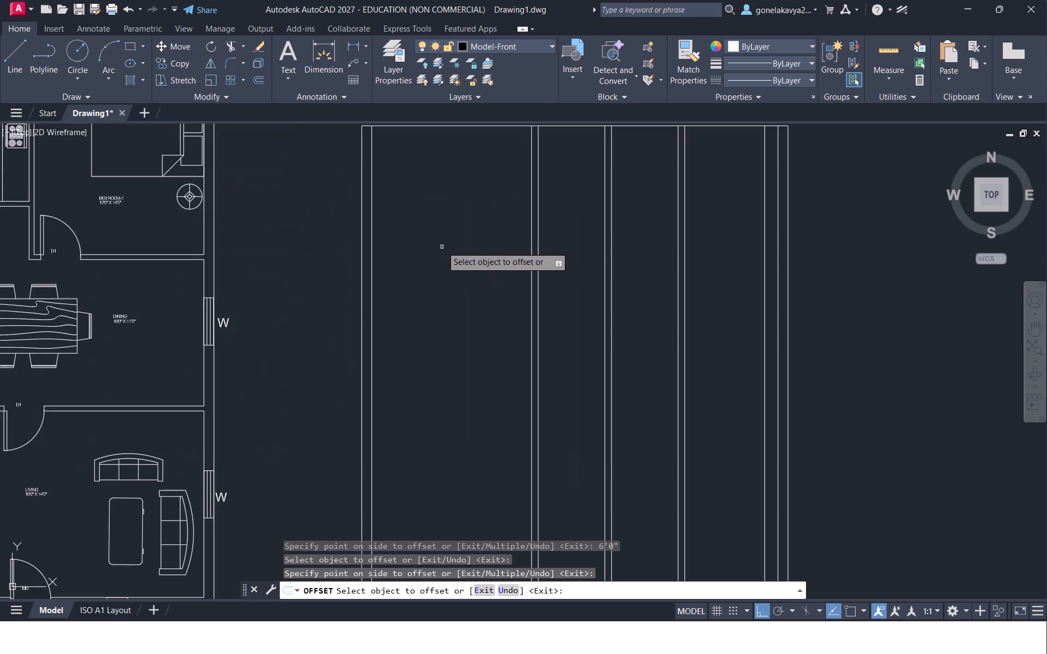
pyautogui.moveTo(429, 256); pyautogui.dragTo(421, 290, button='middle')
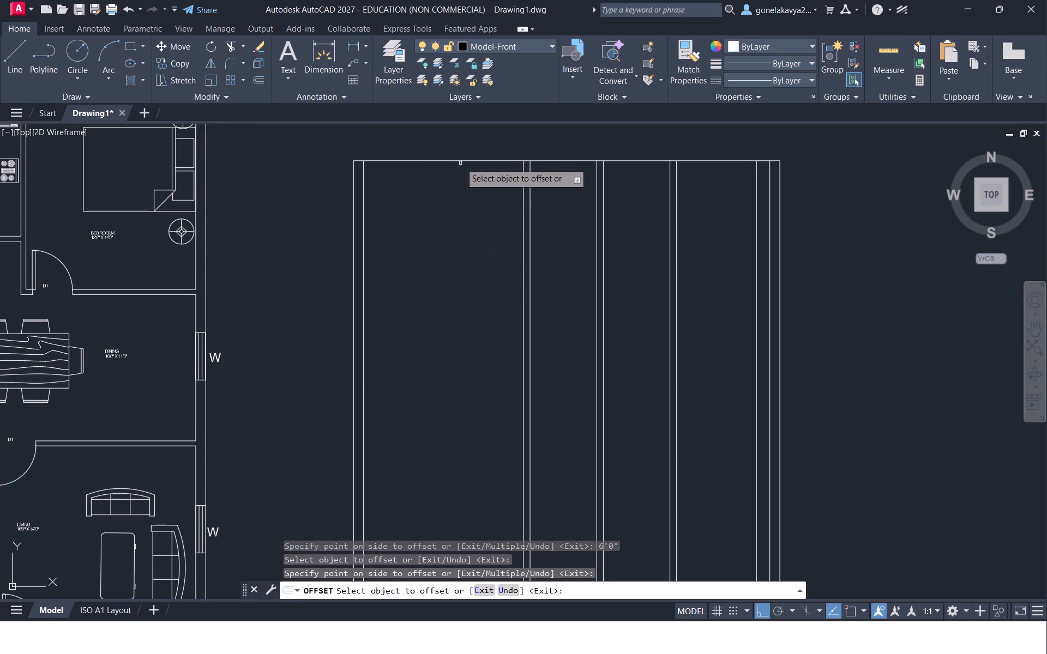
pyautogui.click(461, 162)
pyautogui.click(467, 183)
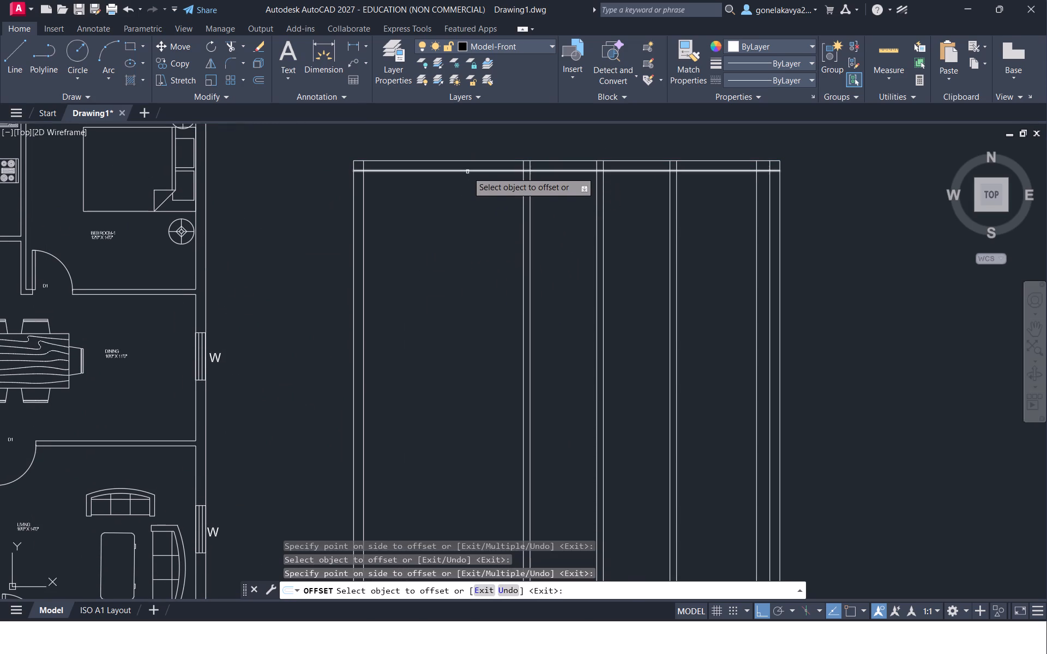
# Offset the north wall's inner line southward three times, at 14'0", 8'0" and 6'0", for the horizontal partitions.
pyautogui.click(467, 172)
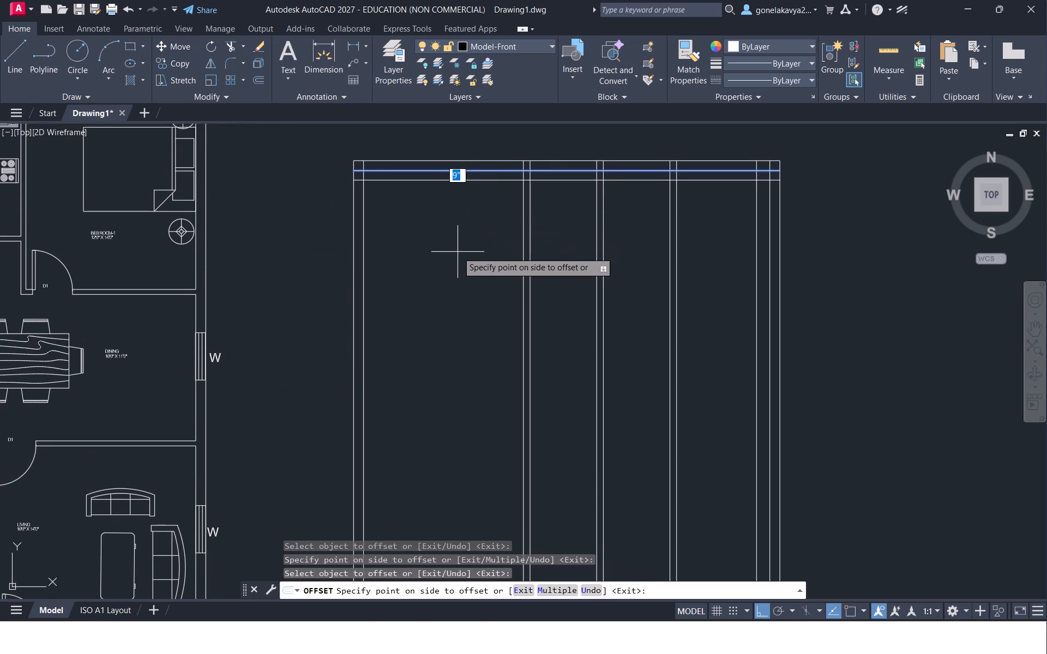
pyautogui.write('14\'0"')
pyautogui.press('Return')
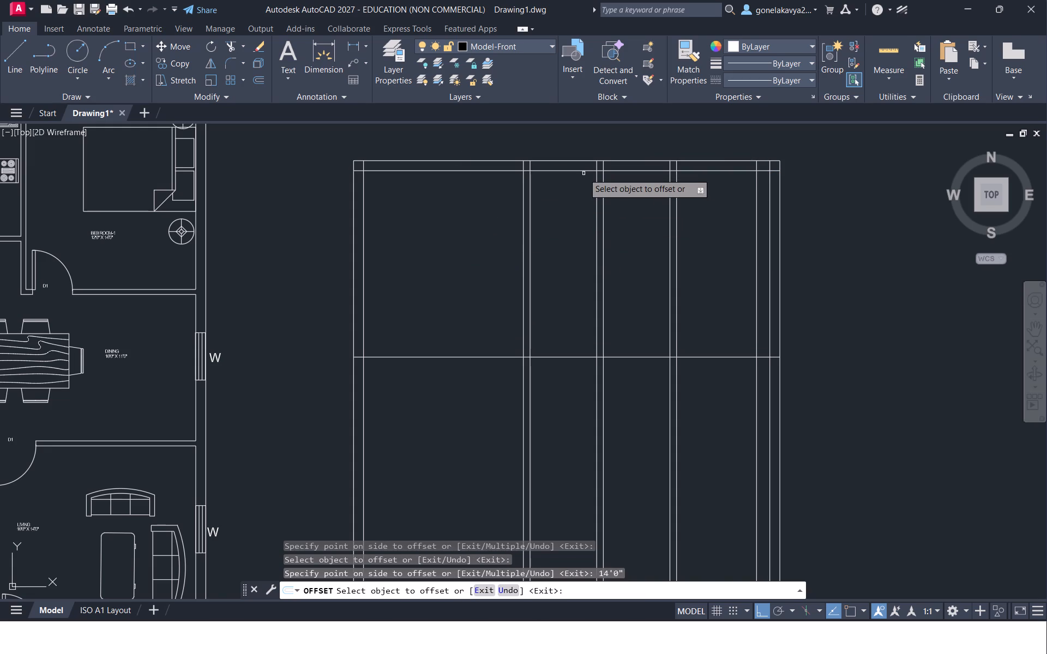
pyautogui.click(583, 170)
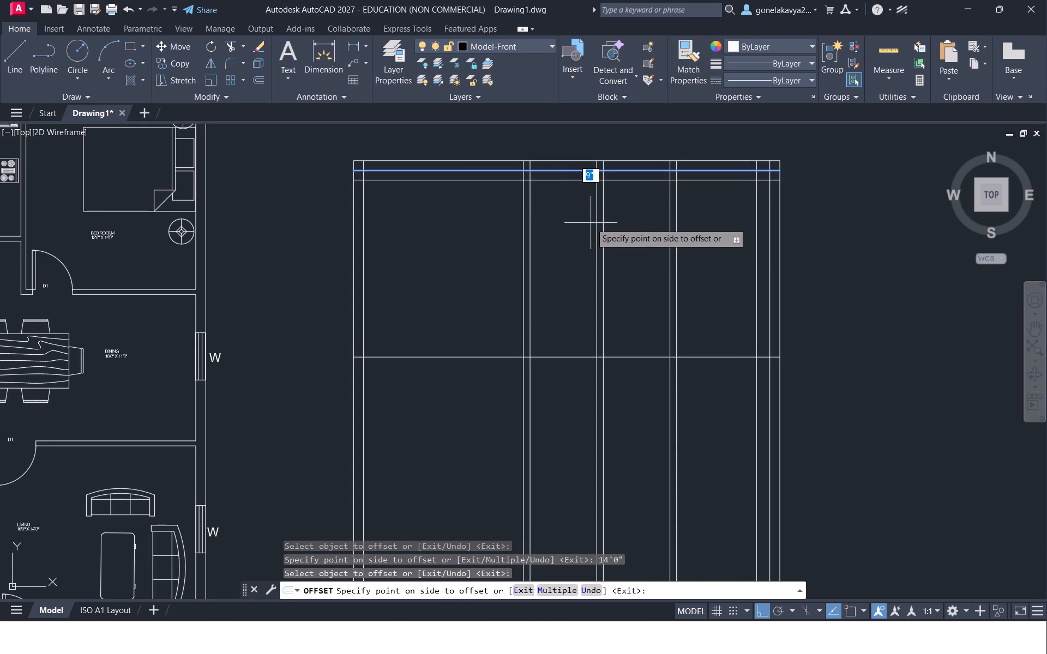
pyautogui.write("8'0")
pyautogui.press('Return')
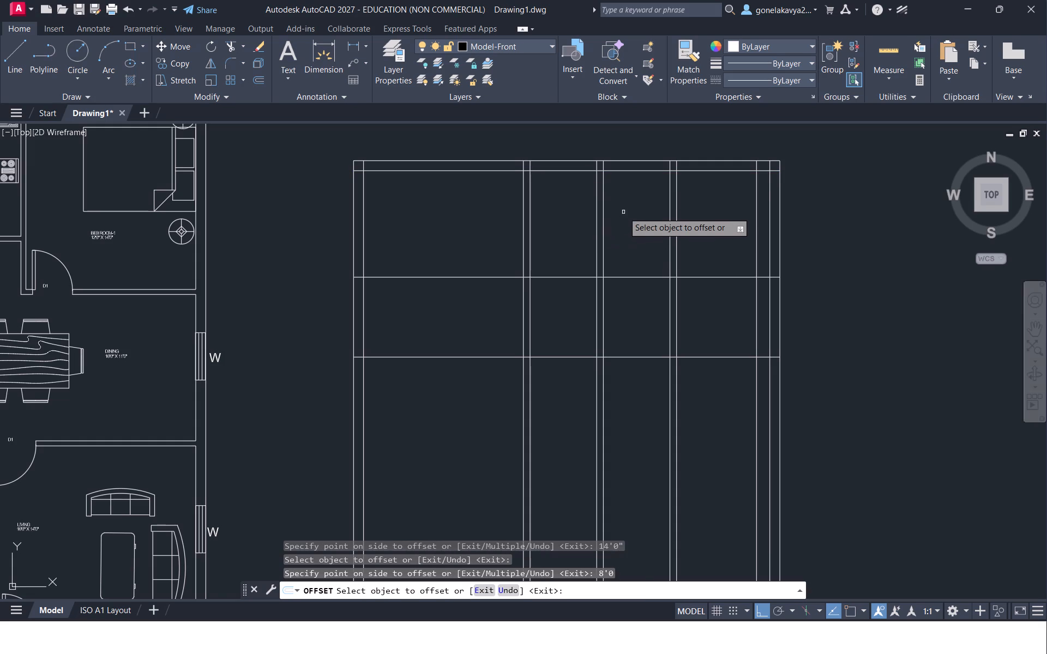
pyautogui.click(652, 170)
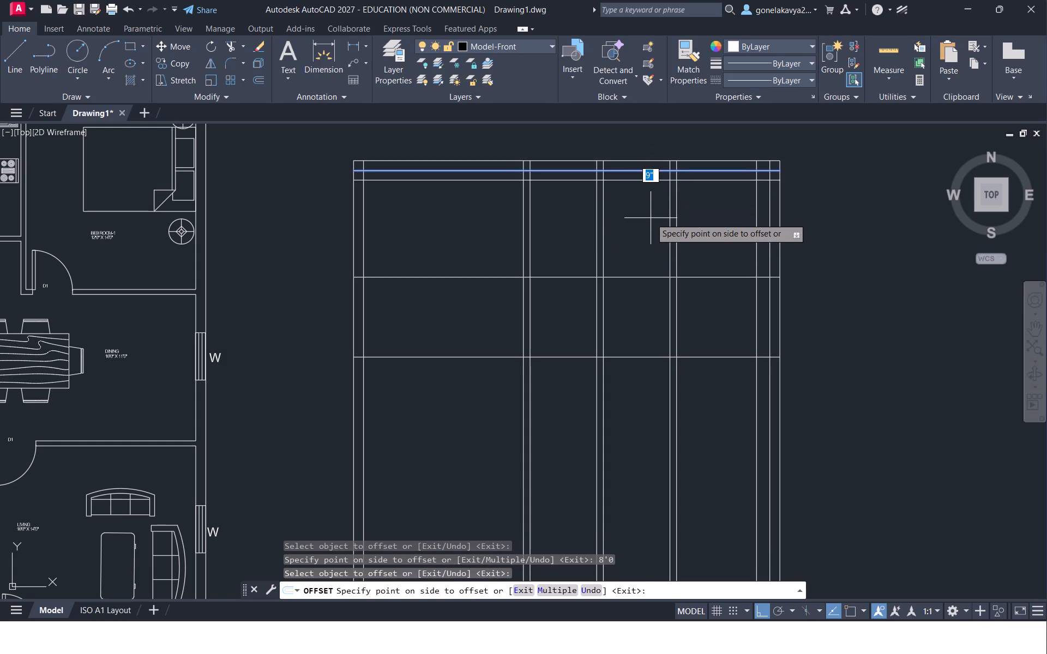
pyautogui.write('6\'0"')
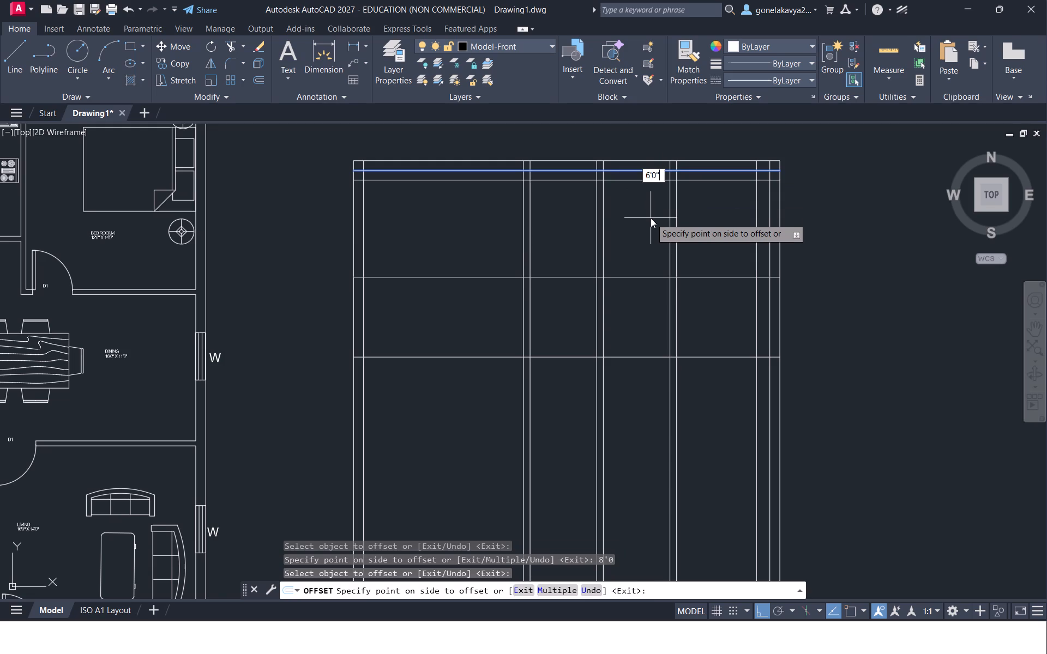
pyautogui.press('Return')
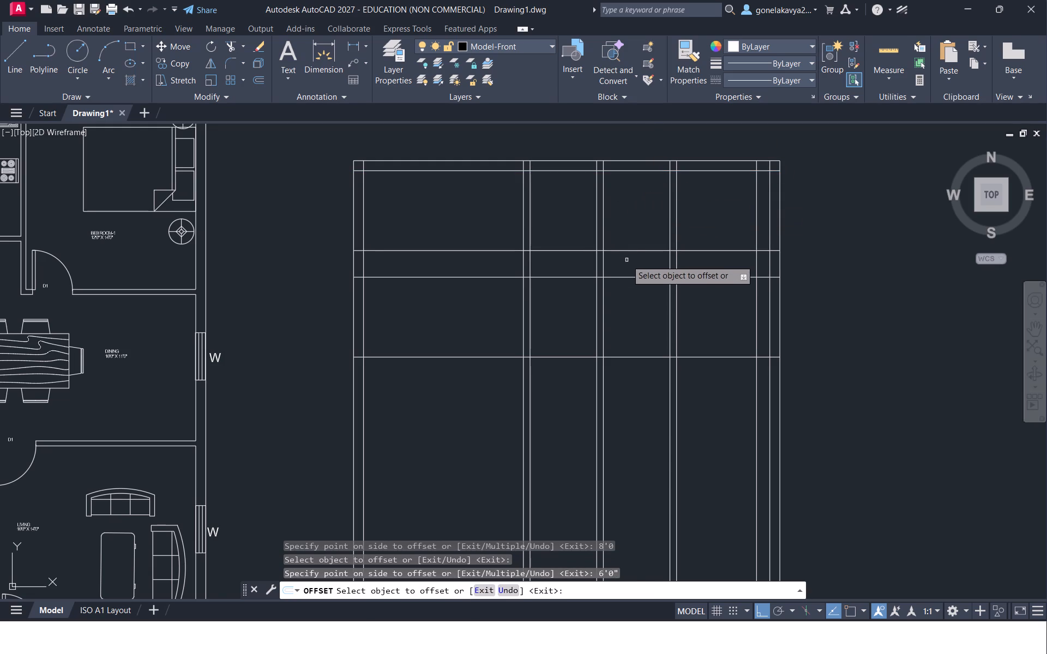
# Offset each of the three new horizontal lines 6" south to make them 6" thick partitions.
pyautogui.moveTo(629, 250); pyautogui.dragTo(634, 261)
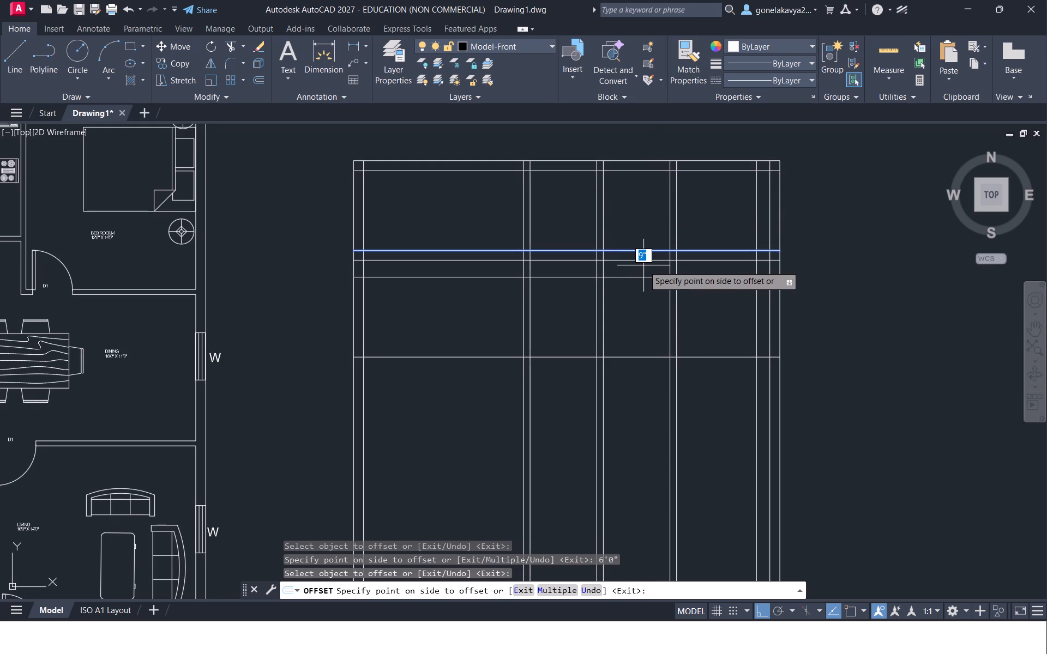
pyautogui.write('6"')
pyautogui.press('Return')
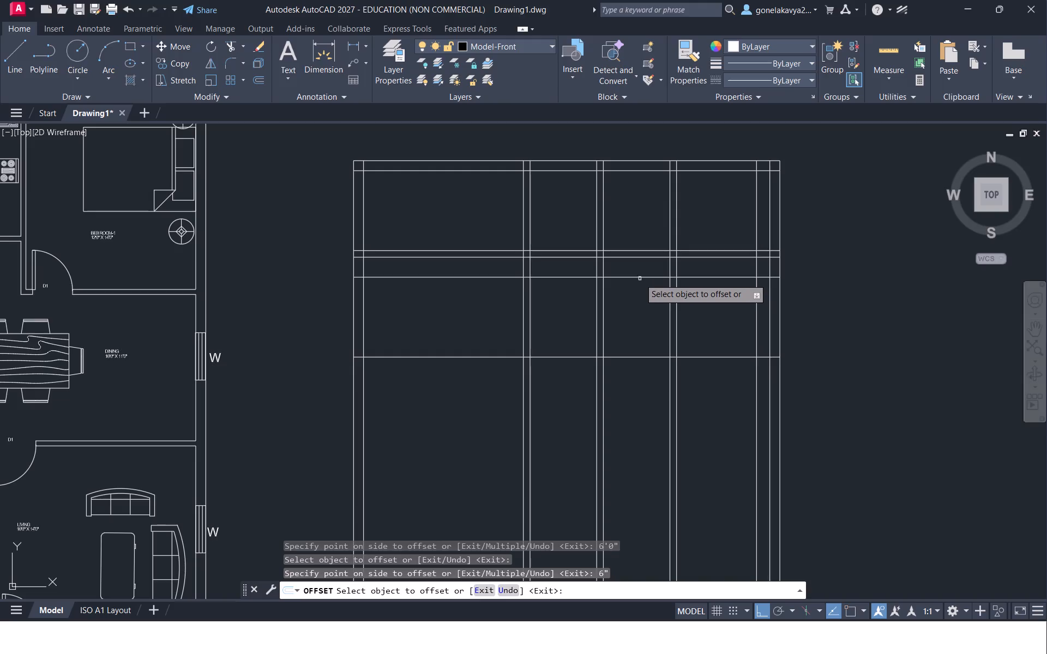
pyautogui.click(640, 278)
pyautogui.write('6"')
pyautogui.press('Return')
pyautogui.moveTo(644, 357); pyautogui.dragTo(645, 364)
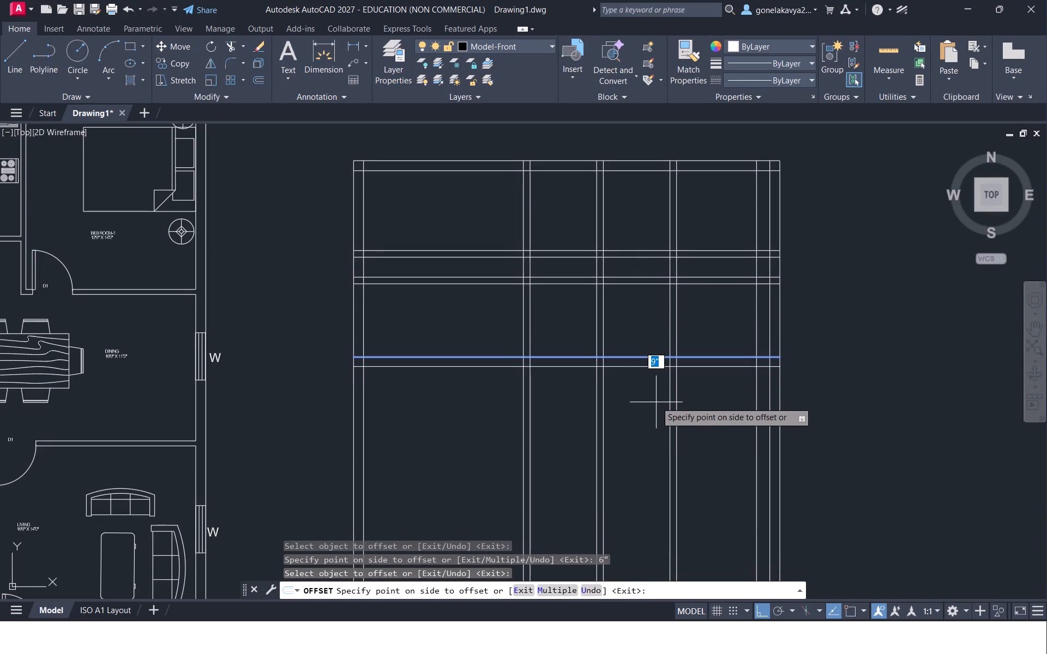
pyautogui.press('6')
pyautogui.hotkey('shift', '"')
pyautogui.press('Return')
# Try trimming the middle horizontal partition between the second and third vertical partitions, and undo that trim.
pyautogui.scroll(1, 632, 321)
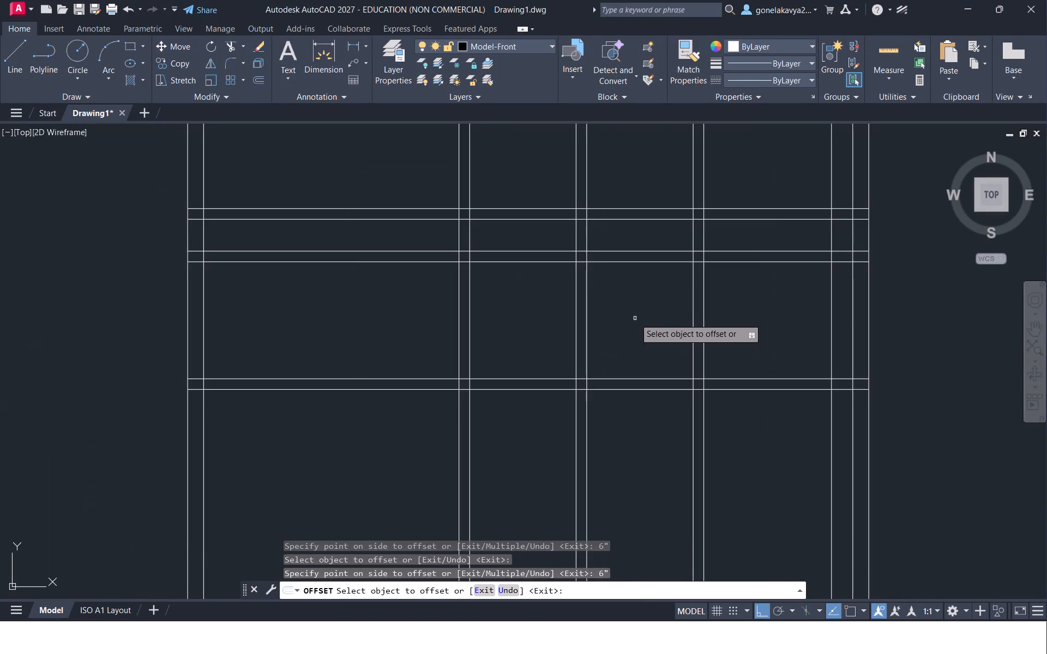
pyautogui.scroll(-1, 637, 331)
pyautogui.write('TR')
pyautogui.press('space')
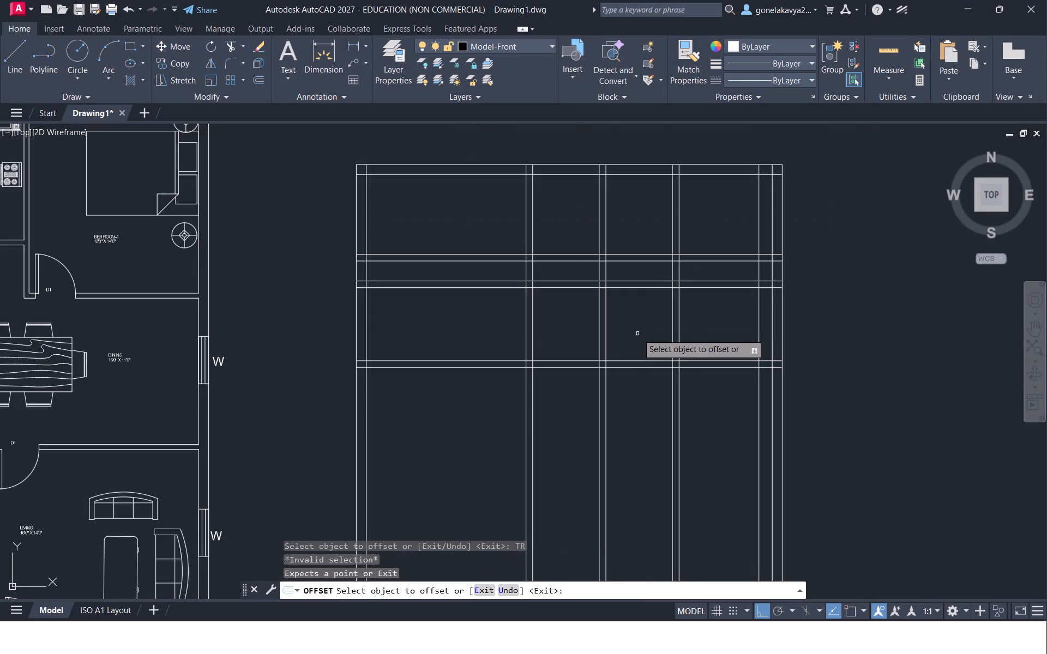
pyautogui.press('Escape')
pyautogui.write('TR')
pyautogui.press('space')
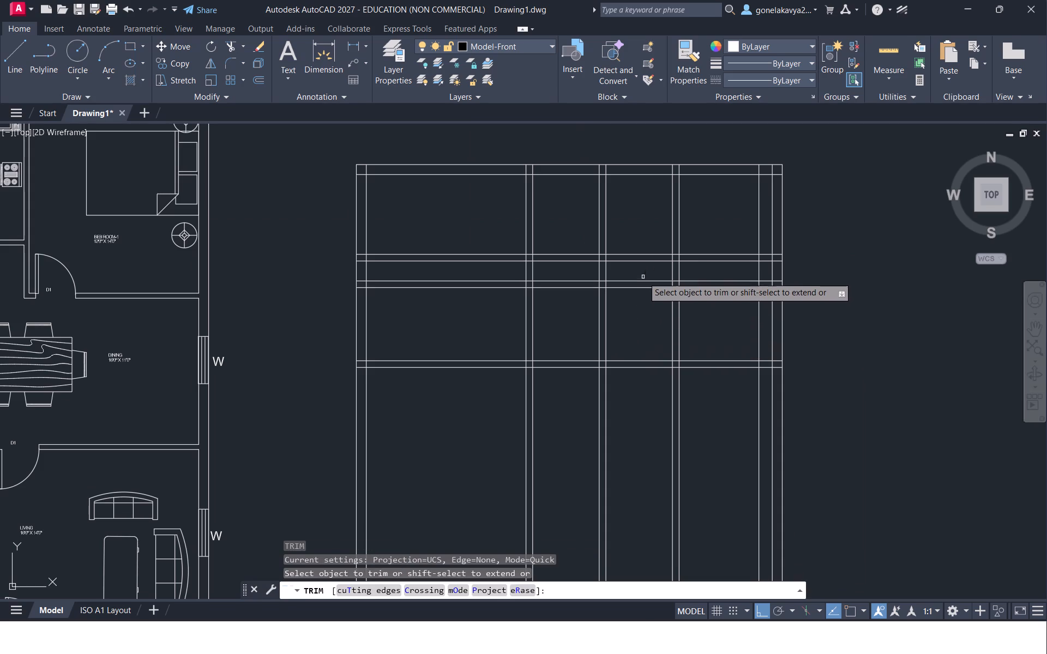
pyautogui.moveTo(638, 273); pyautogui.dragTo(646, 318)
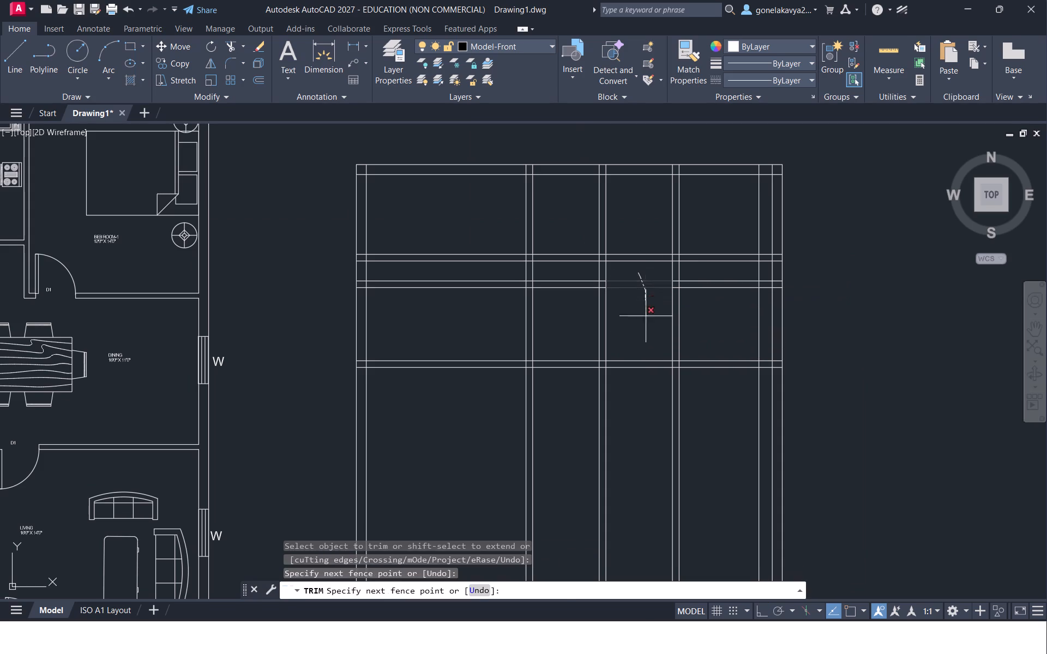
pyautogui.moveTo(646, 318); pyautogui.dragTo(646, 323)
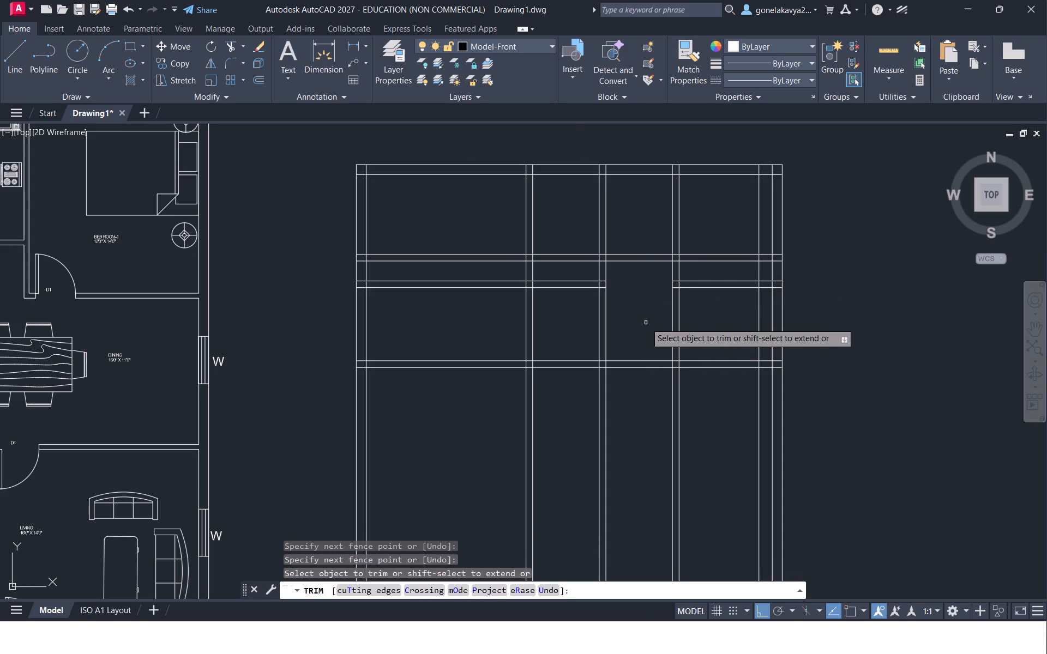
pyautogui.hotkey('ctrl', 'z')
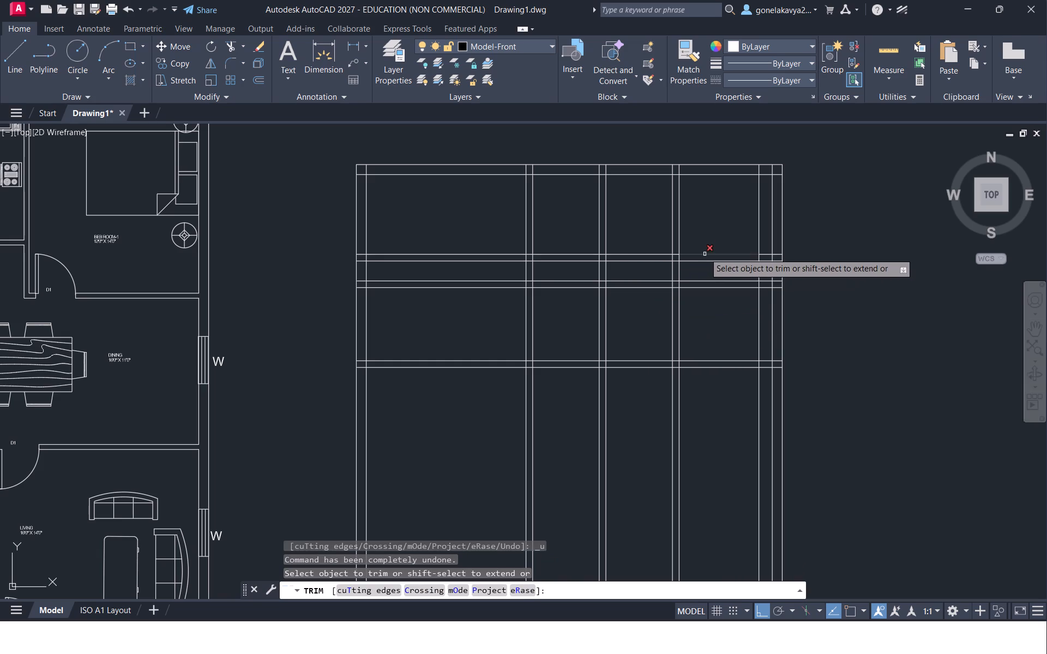
# Trim the third vertical partition and the single line east of it between the upper two horizontal partitions, plus that single line through the northeast room.
pyautogui.scroll(1, 697, 240)
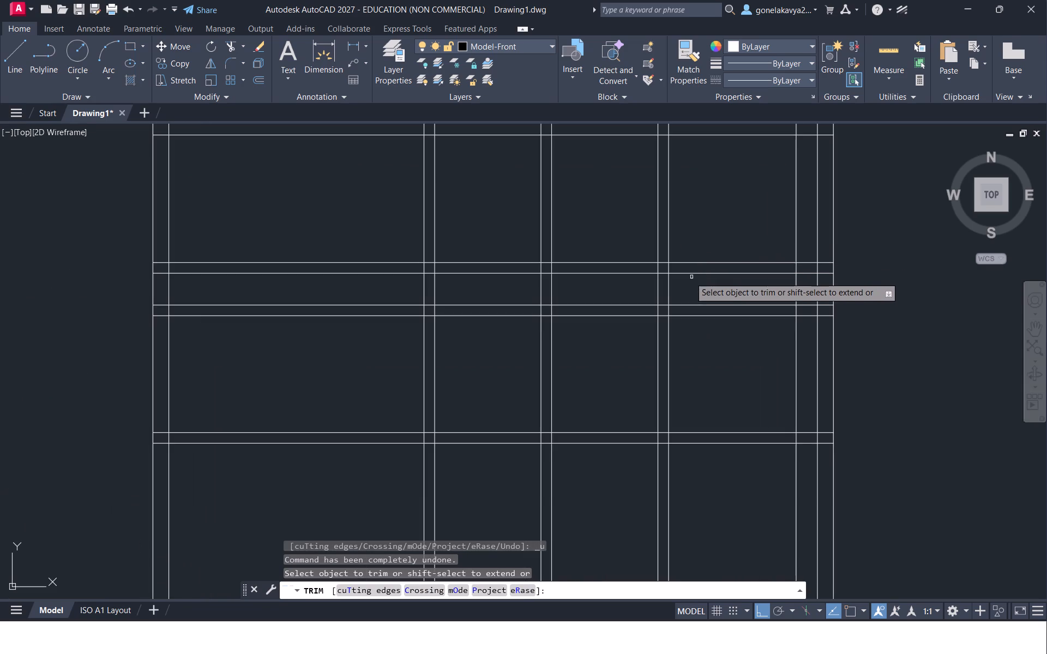
pyautogui.moveTo(677, 286); pyautogui.dragTo(628, 286)
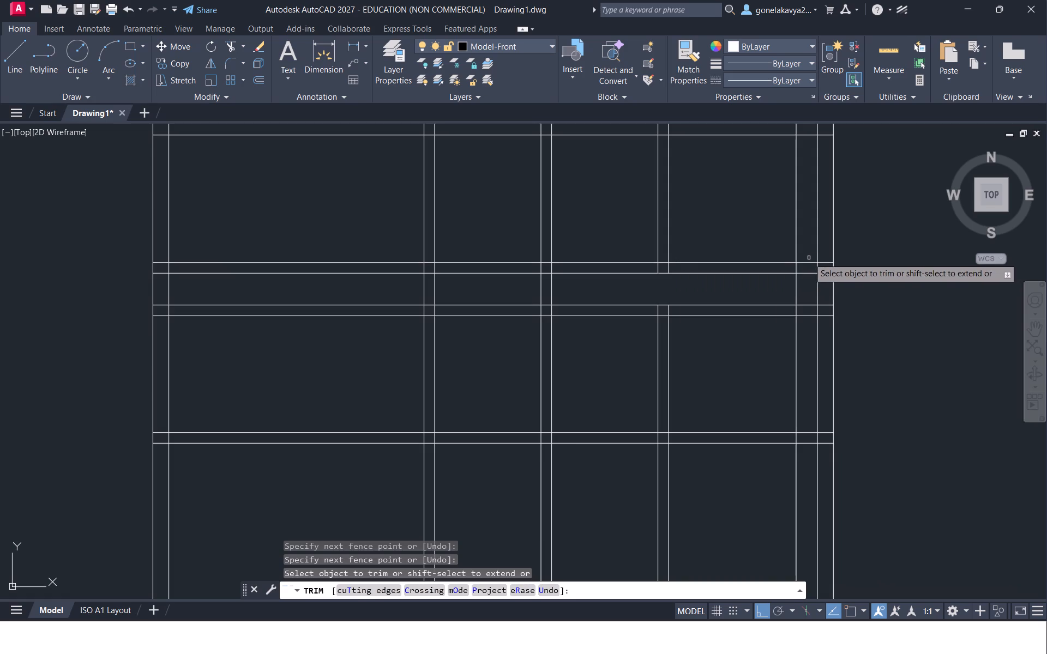
pyautogui.click(798, 240)
pyautogui.moveTo(794, 240); pyautogui.dragTo(769, 243)
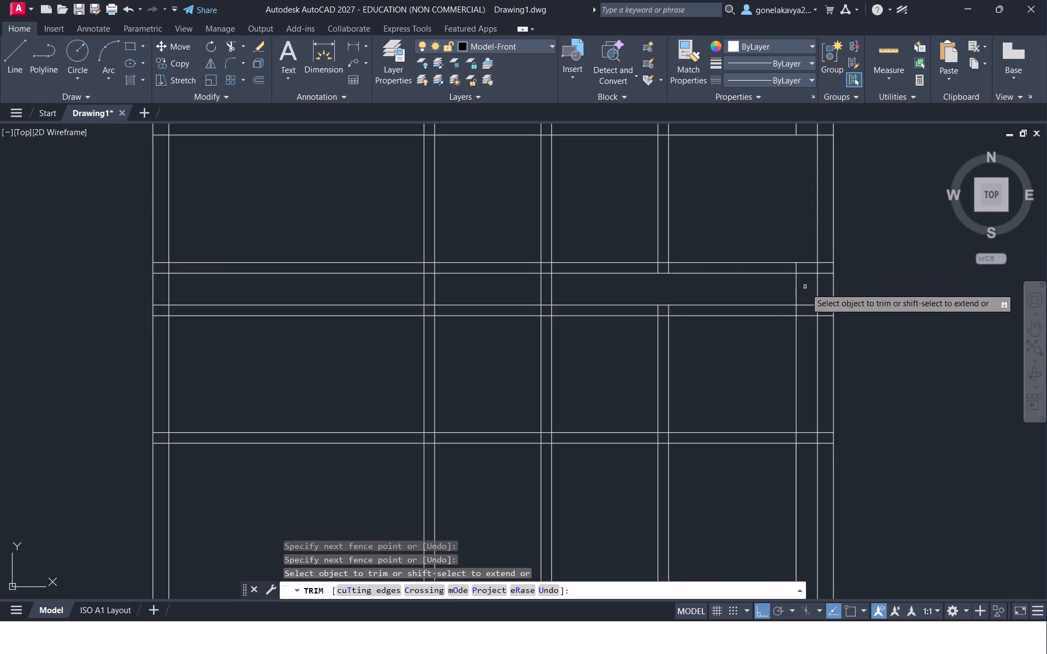
pyautogui.moveTo(808, 286); pyautogui.dragTo(761, 292)
pyautogui.scroll(1, 820, 270)
pyautogui.scroll(-2, 760, 223)
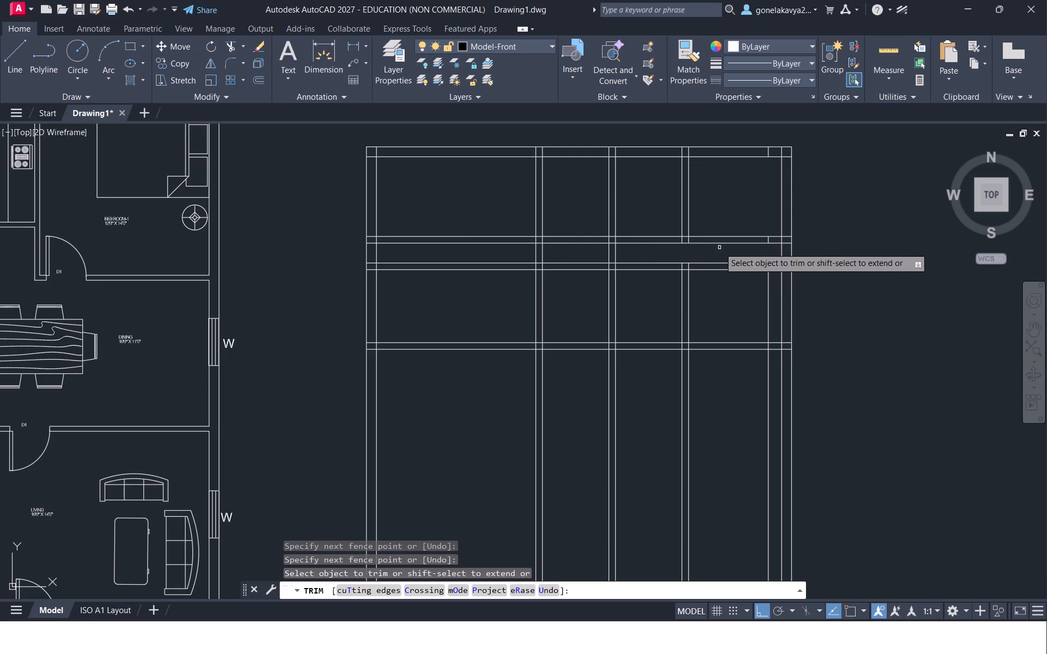
# Trim the uppermost horizontal partition from the first vertical partition east to the single line beyond the third one.
pyautogui.moveTo(715, 252); pyautogui.dragTo(711, 228)
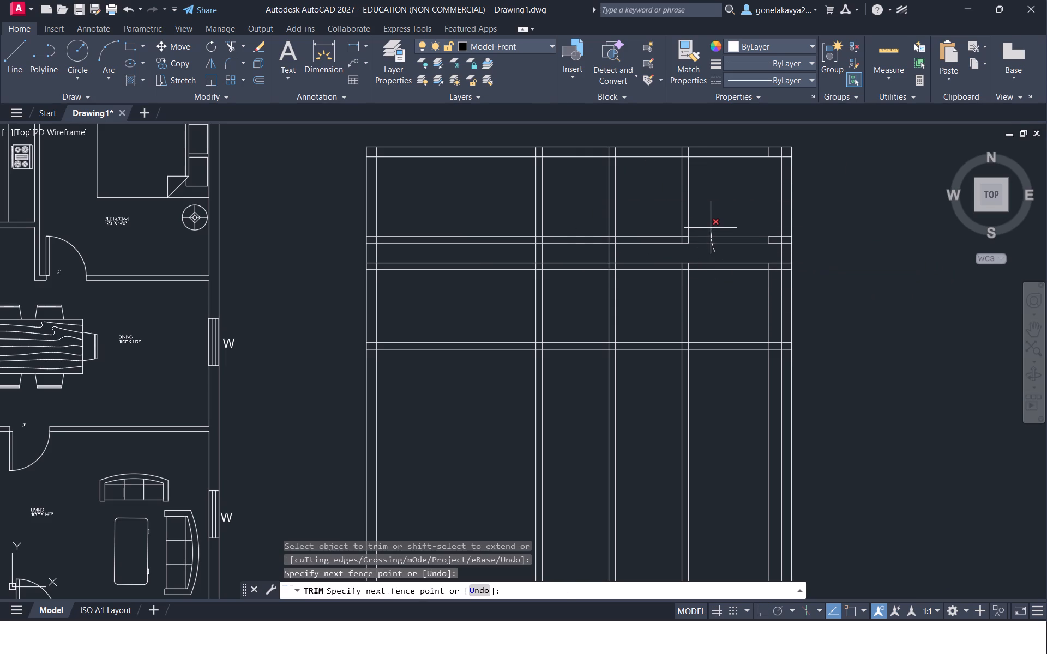
pyautogui.moveTo(711, 228); pyautogui.dragTo(712, 218)
pyautogui.moveTo(659, 244); pyautogui.dragTo(653, 209)
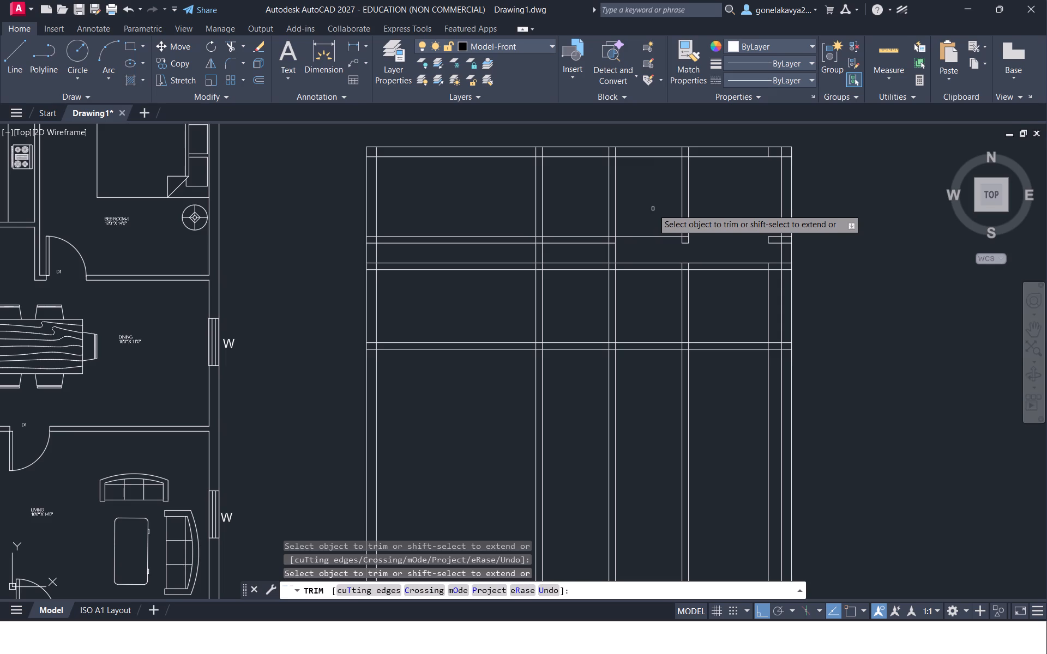
pyautogui.moveTo(653, 209); pyautogui.dragTo(643, 233)
pyautogui.moveTo(643, 233); pyautogui.dragTo(645, 253)
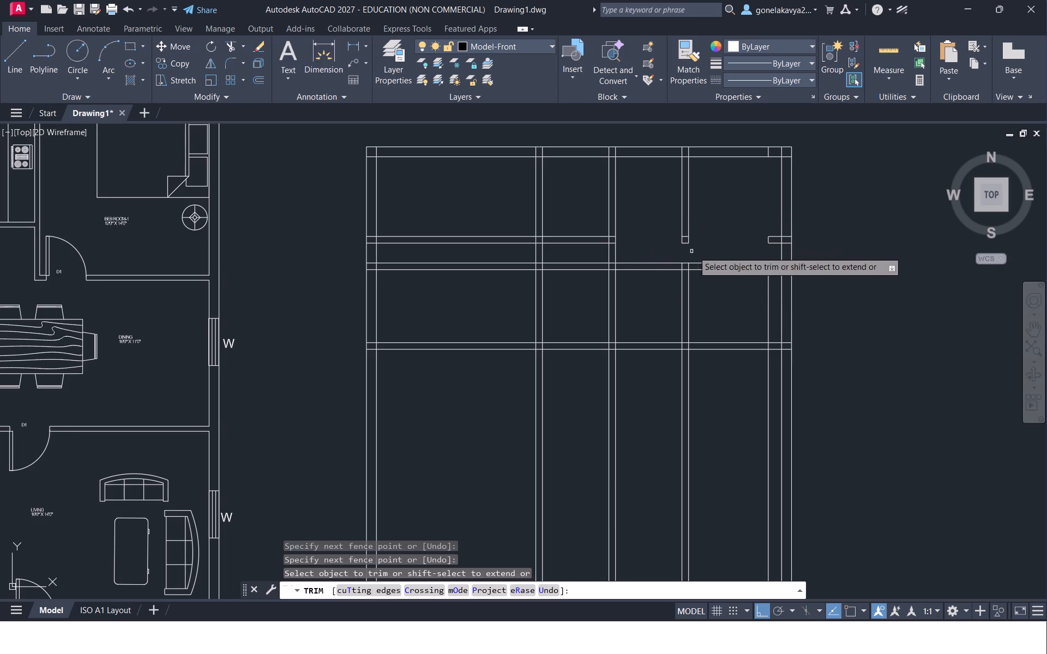
pyautogui.moveTo(583, 251); pyautogui.dragTo(586, 218)
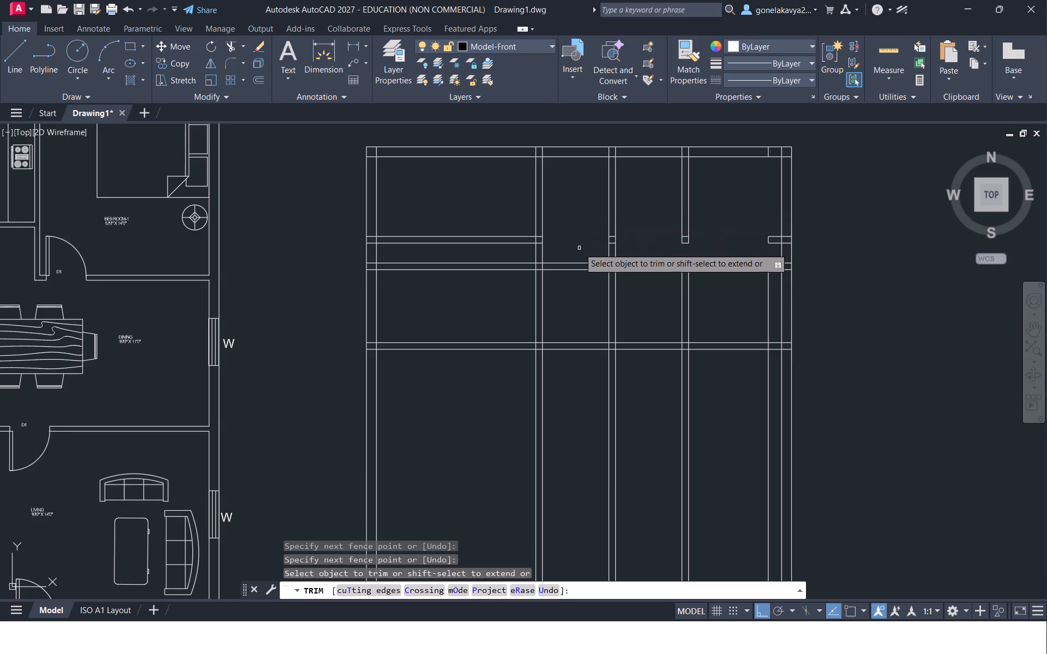
# Trim the uppermost horizontal partition's leftover lines inside the second vertical partition and the upper leftover line inside the third, keeping its end cap.
pyautogui.scroll(2, 589, 236)
pyautogui.moveTo(646, 269); pyautogui.dragTo(648, 245)
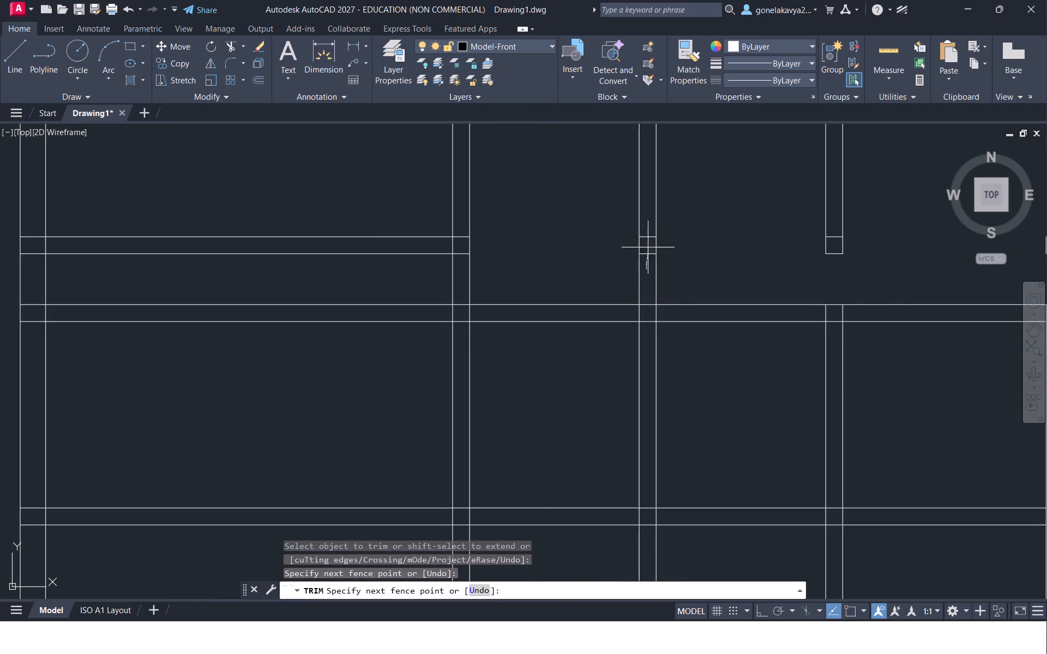
pyautogui.moveTo(648, 245); pyautogui.dragTo(649, 227)
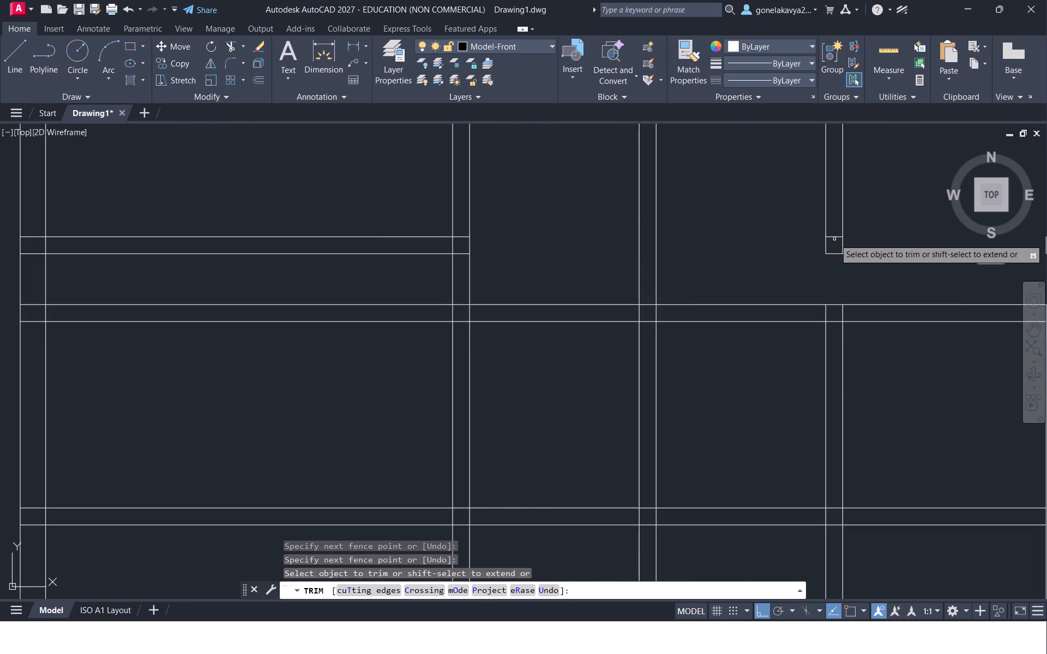
pyautogui.click(834, 238)
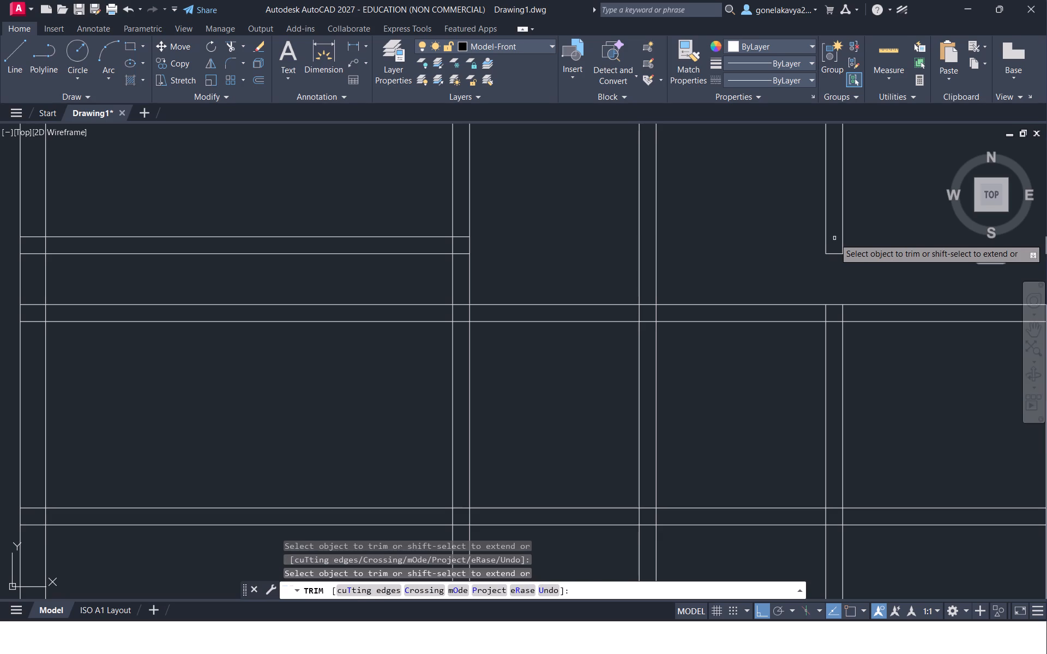
# Trim away the uppermost horizontal partition's leftover stub beside and inside the east exterior wall.
pyautogui.scroll(-3, 913, 249)
pyautogui.moveTo(935, 240); pyautogui.dragTo(630, 228, button='middle')
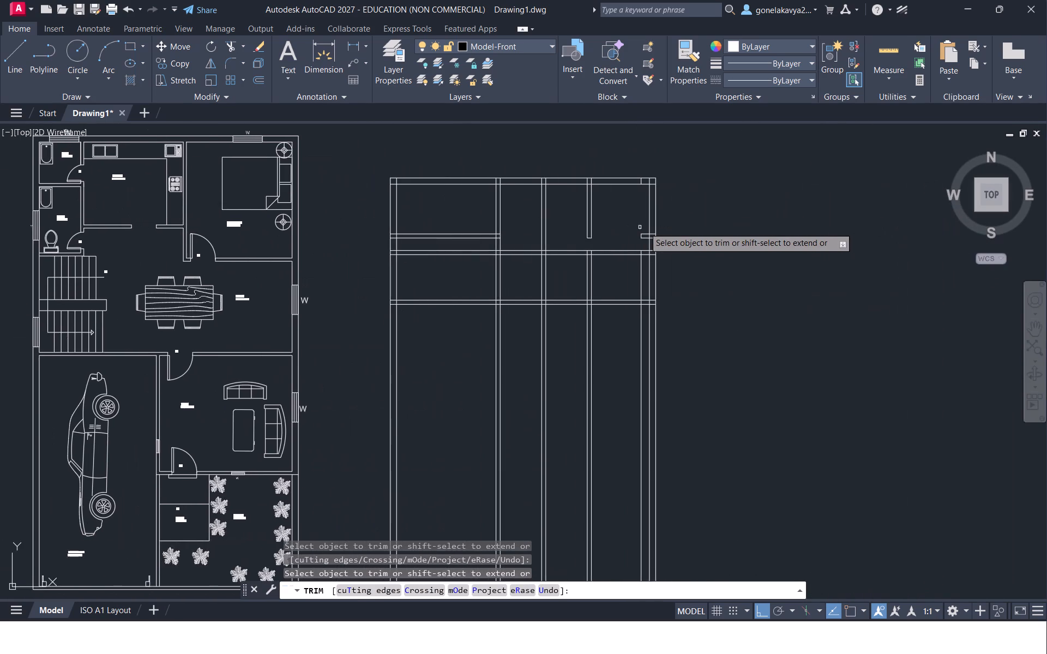
pyautogui.scroll(3, 645, 227)
pyautogui.moveTo(656, 239); pyautogui.dragTo(627, 266)
pyautogui.moveTo(681, 271); pyautogui.dragTo(676, 244)
pyautogui.moveTo(677, 253); pyautogui.dragTo(677, 270)
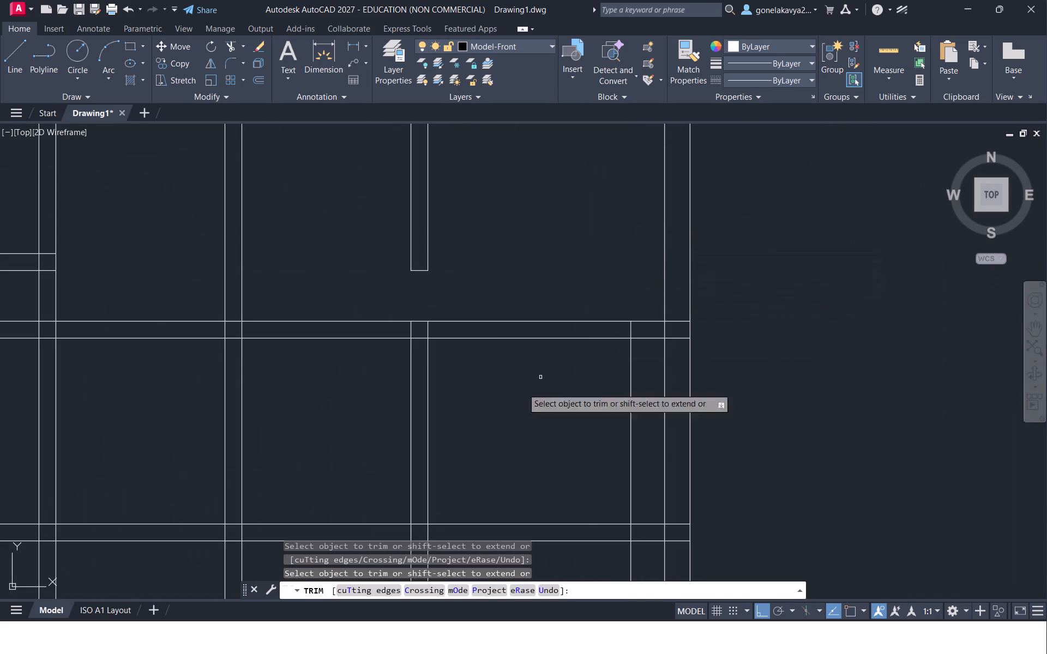
pyautogui.scroll(-1, 442, 429)
pyautogui.moveTo(456, 420); pyautogui.dragTo(576, 317, button='middle')
pyautogui.scroll(-2, 578, 313)
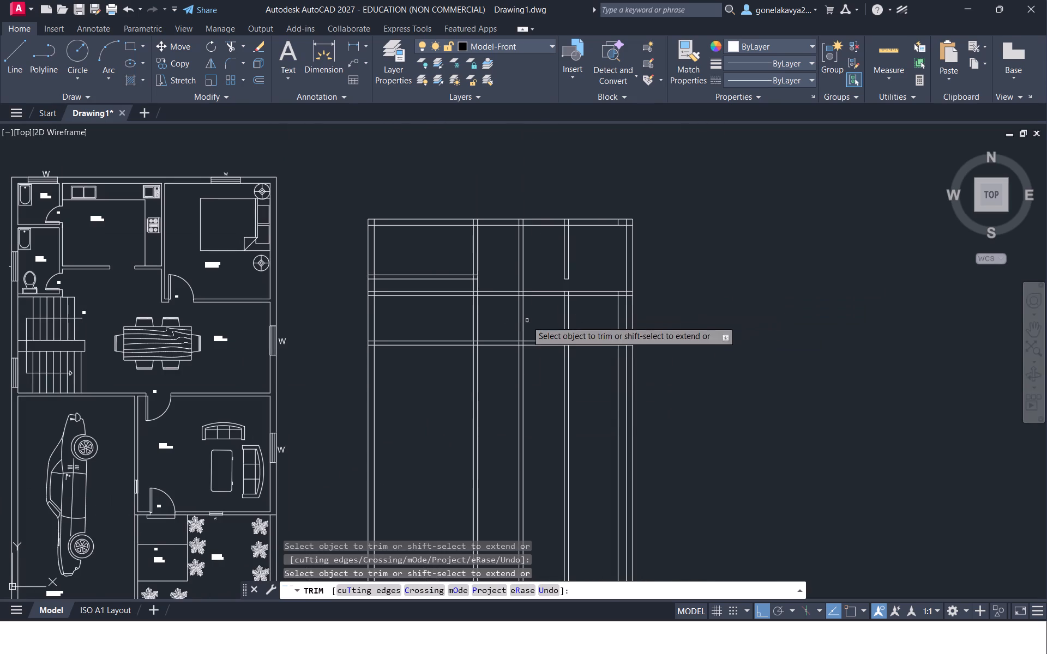
# Trim the three vertical partitions and the single line east of them south of the lowest horizontal partition.
pyautogui.moveTo(424, 399); pyautogui.dragTo(528, 420)
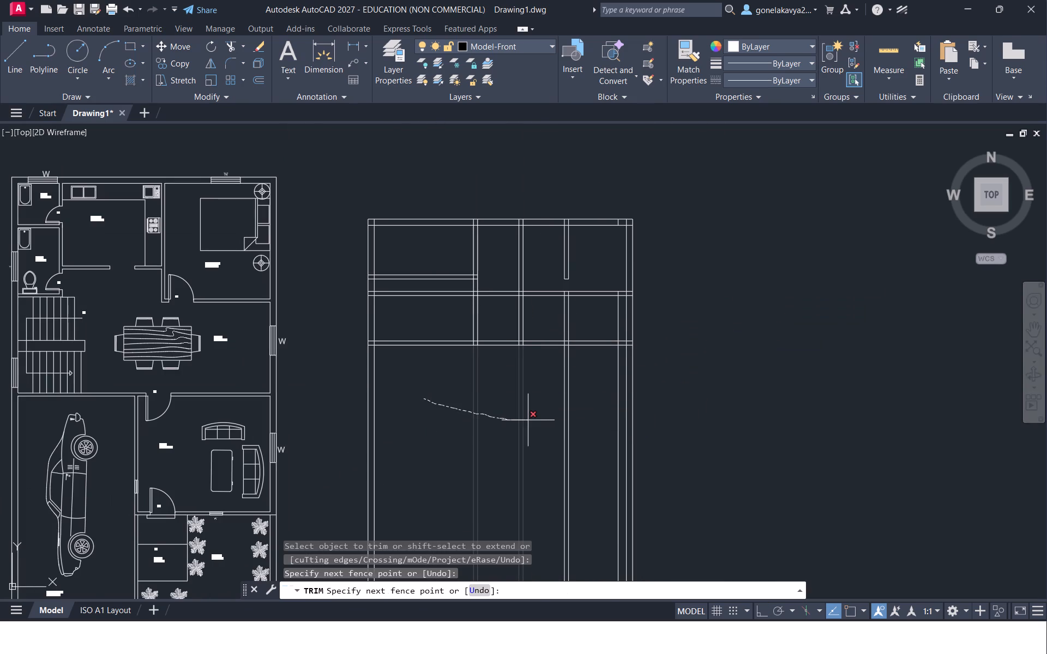
pyautogui.moveTo(528, 420); pyautogui.dragTo(582, 421)
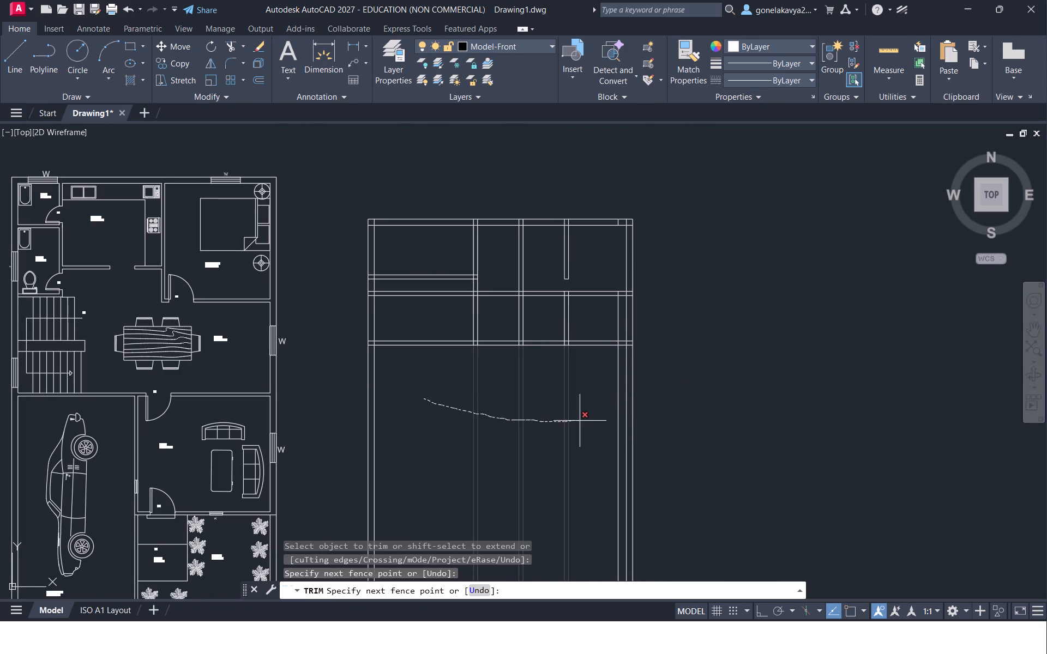
pyautogui.moveTo(582, 421); pyautogui.dragTo(621, 421)
# Trim the upper two horizontal partitions between the west exterior wall and the first vertical partition, forming one northwest room.
pyautogui.scroll(1, 521, 387)
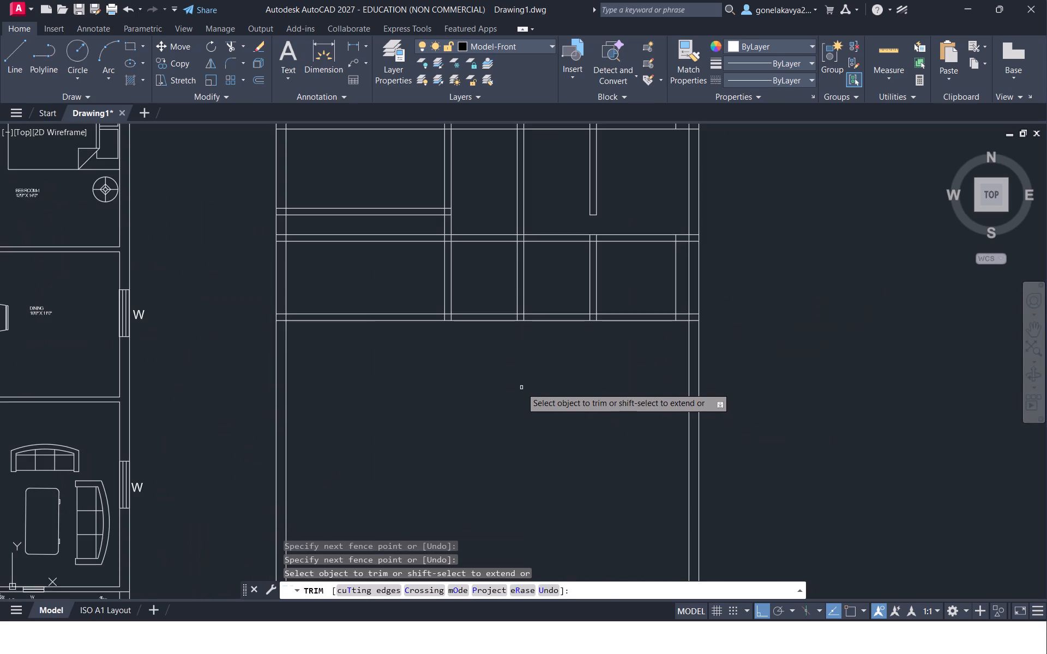
pyautogui.moveTo(560, 431); pyautogui.dragTo(643, 494, button='middle')
pyautogui.scroll(1, 459, 312)
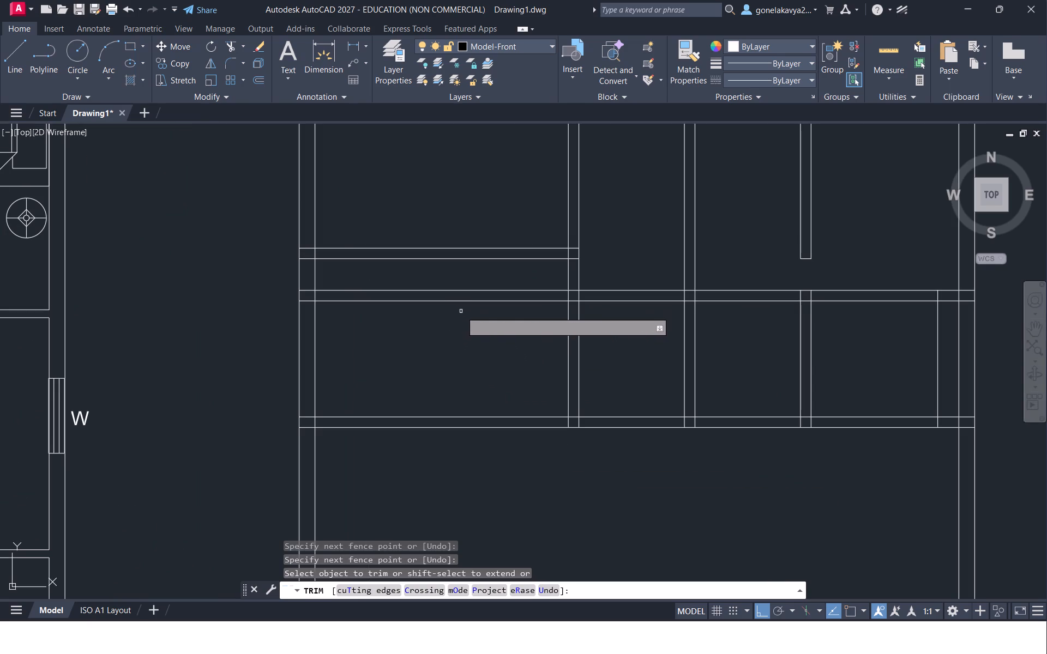
pyautogui.moveTo(452, 378); pyautogui.dragTo(390, 438, button='middle')
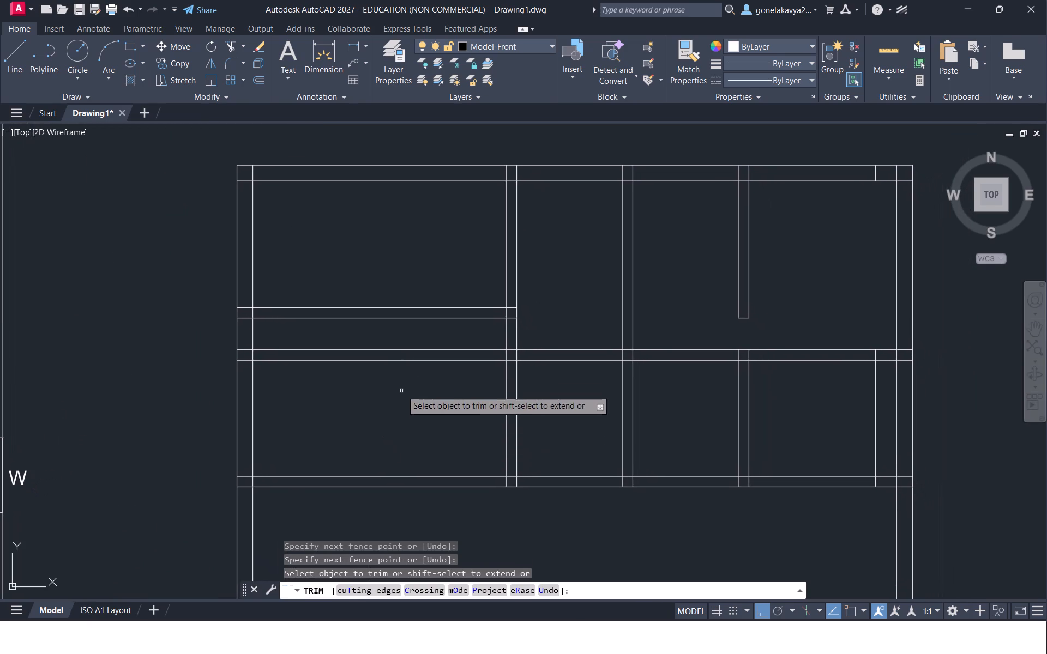
pyautogui.moveTo(407, 328); pyautogui.dragTo(402, 287)
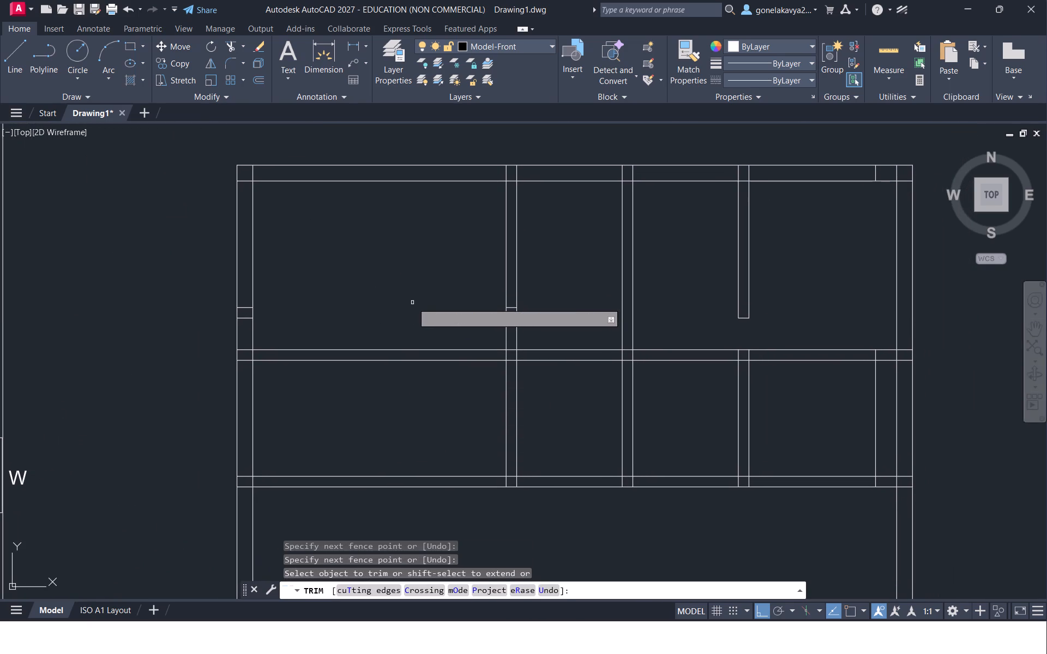
pyautogui.moveTo(410, 302); pyautogui.dragTo(432, 411)
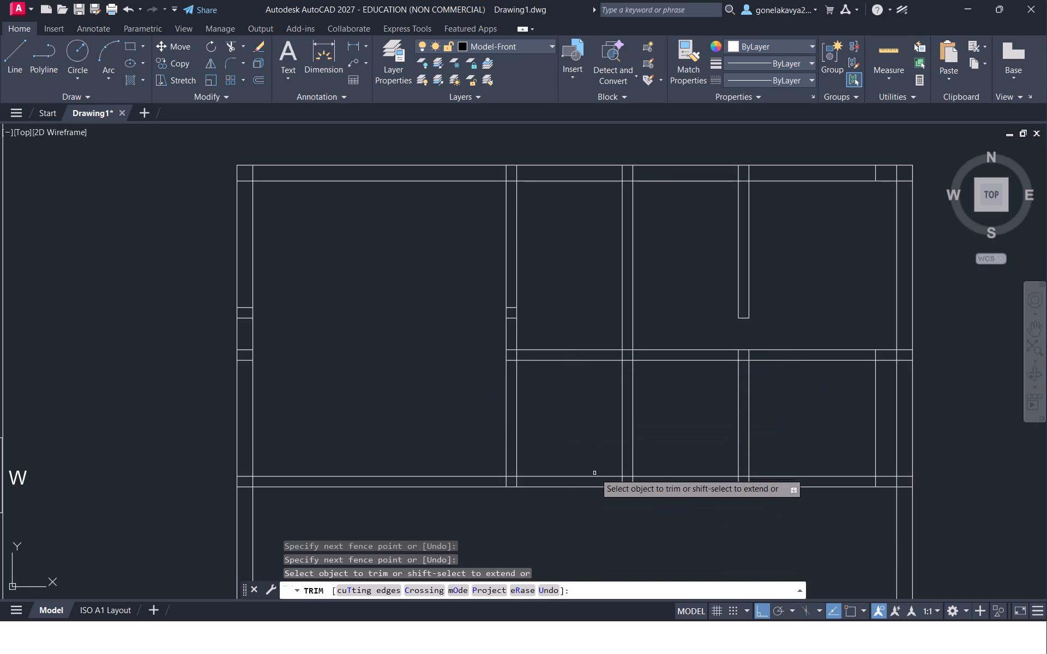
# Trim the second and third vertical partitions and the single line east of them between the lower two horizontal partitions.
pyautogui.moveTo(567, 435); pyautogui.dragTo(652, 417)
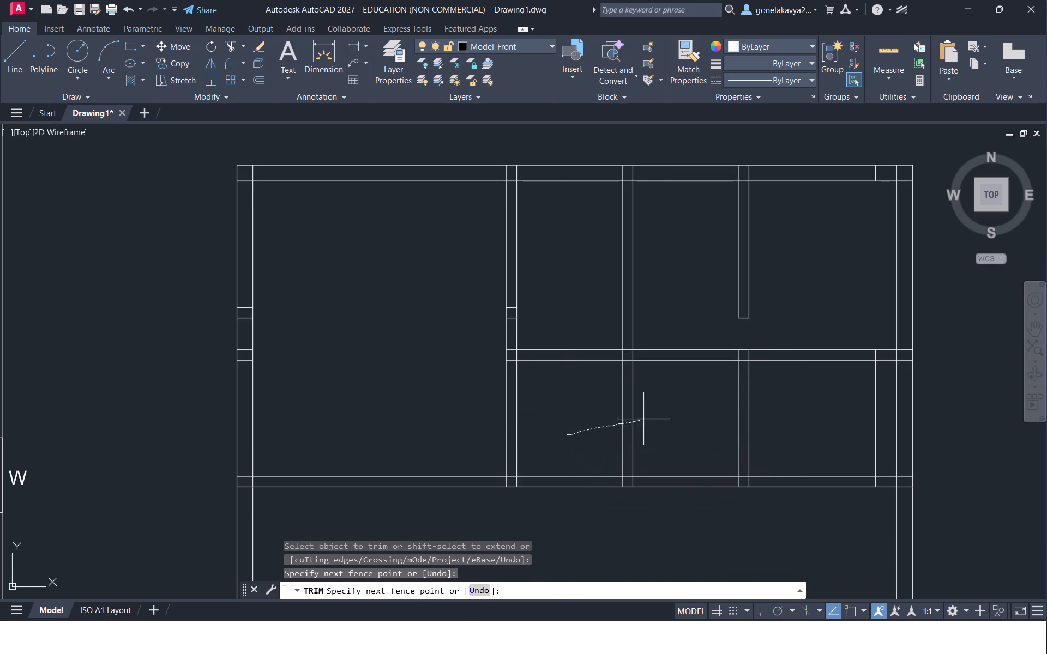
pyautogui.moveTo(652, 417); pyautogui.dragTo(883, 403)
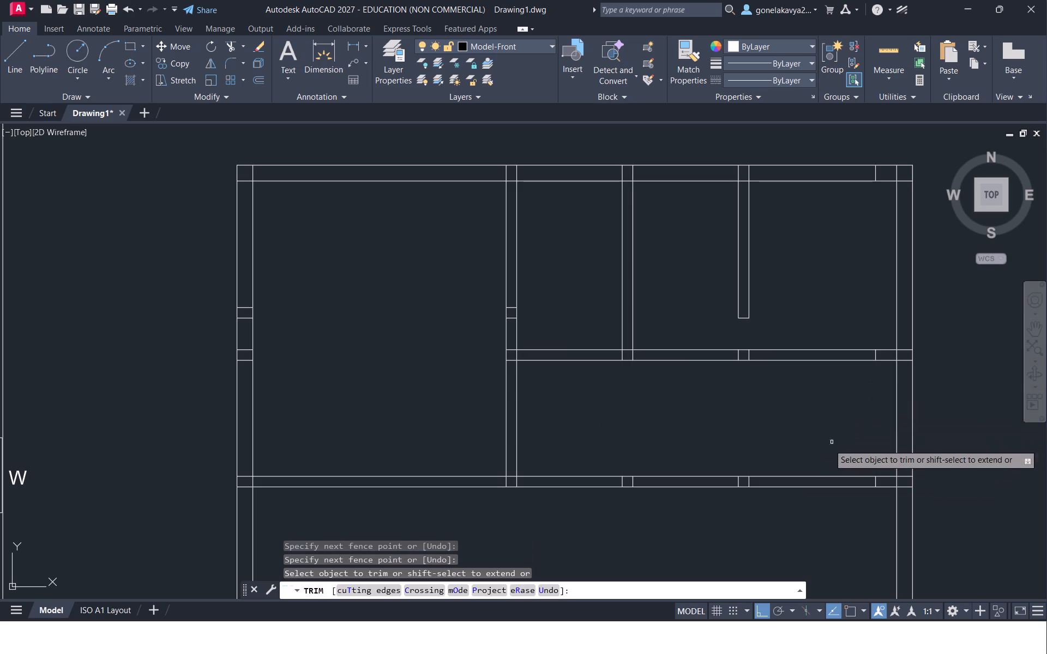
# Trim the lowest horizontal partition between the first and second vertical partitions to form an opening.
pyautogui.moveTo(663, 534); pyautogui.dragTo(629, 487, button='middle')
pyautogui.scroll(1, 629, 487)
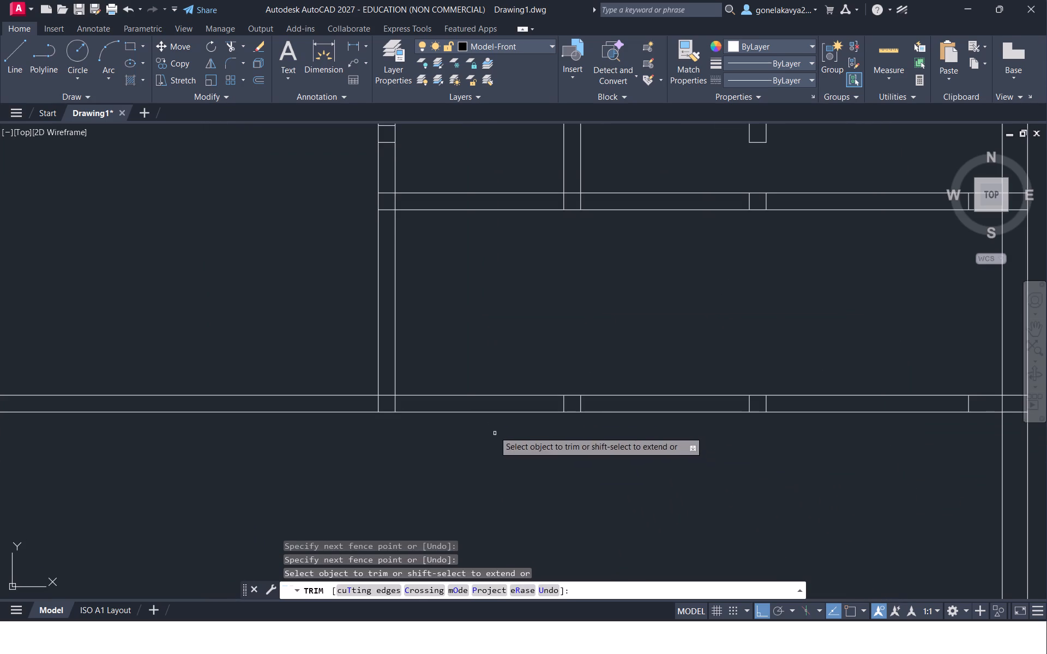
pyautogui.moveTo(461, 444); pyautogui.dragTo(743, 389)
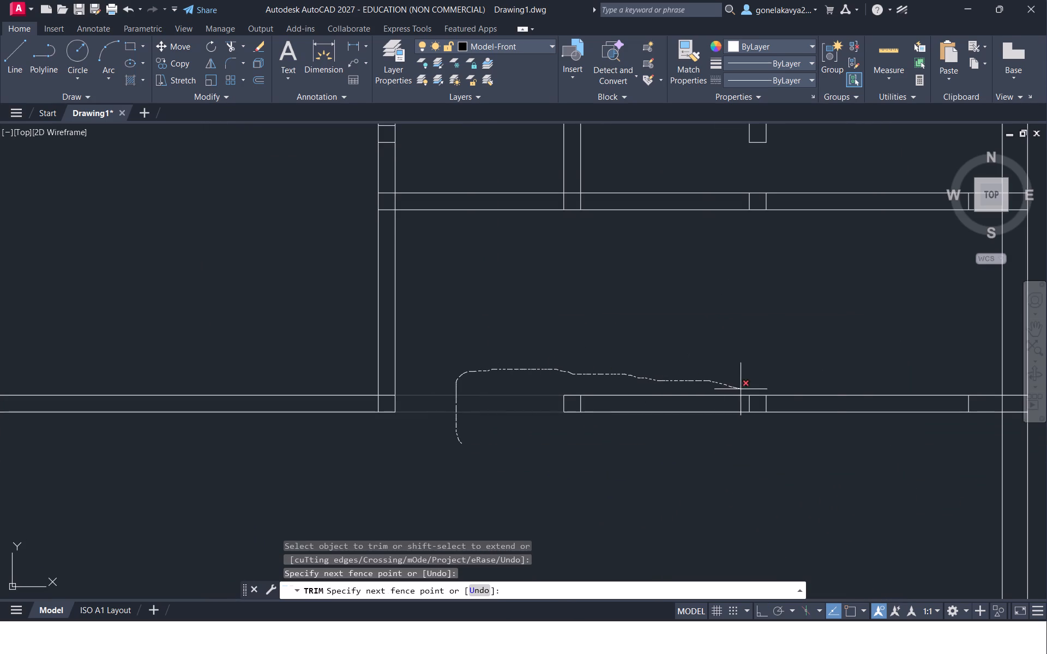
pyautogui.moveTo(743, 389); pyautogui.dragTo(838, 392)
pyautogui.moveTo(838, 392); pyautogui.dragTo(522, 369)
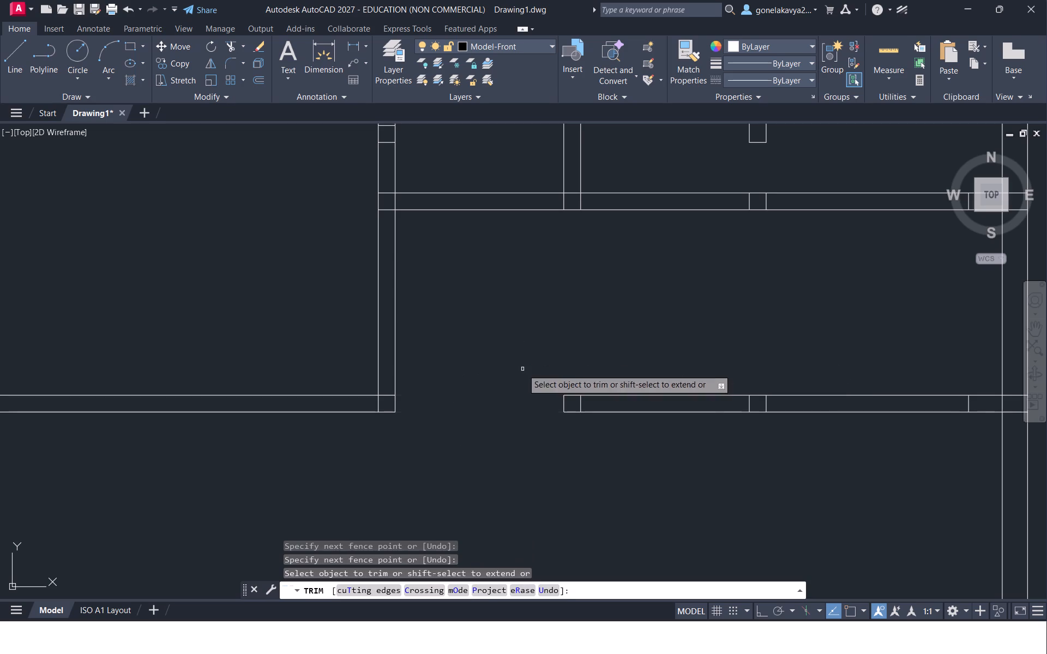
pyautogui.scroll(-2, 426, 458)
pyautogui.moveTo(405, 476); pyautogui.dragTo(453, 336, button='middle')
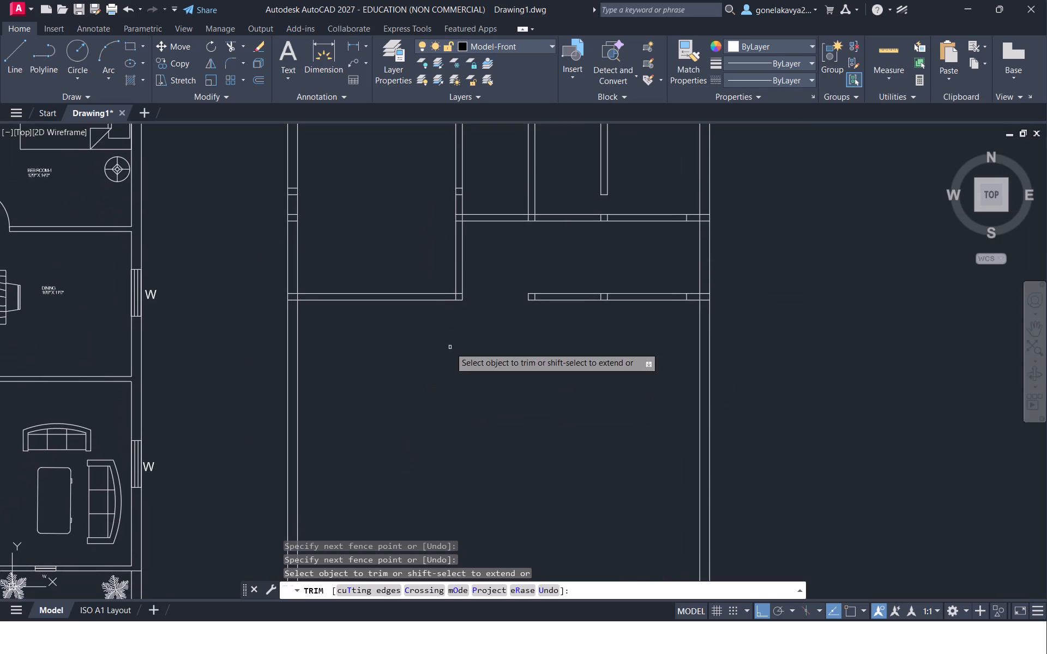
pyautogui.scroll(-1, 450, 390)
pyautogui.moveTo(456, 401); pyautogui.dragTo(469, 350, button='middle')
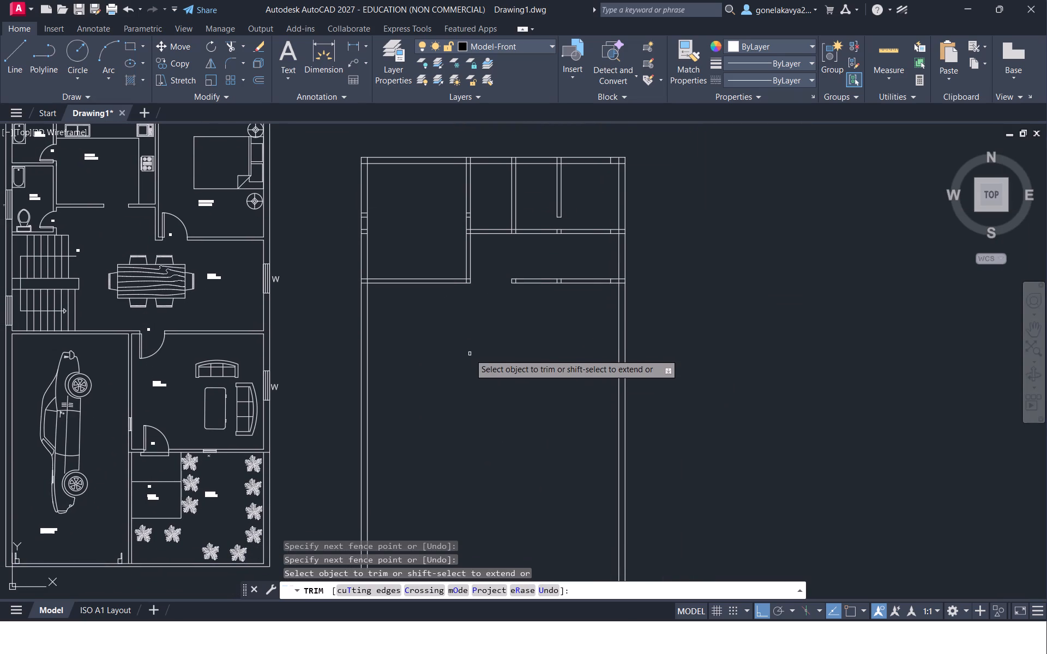
pyautogui.press('Escape')
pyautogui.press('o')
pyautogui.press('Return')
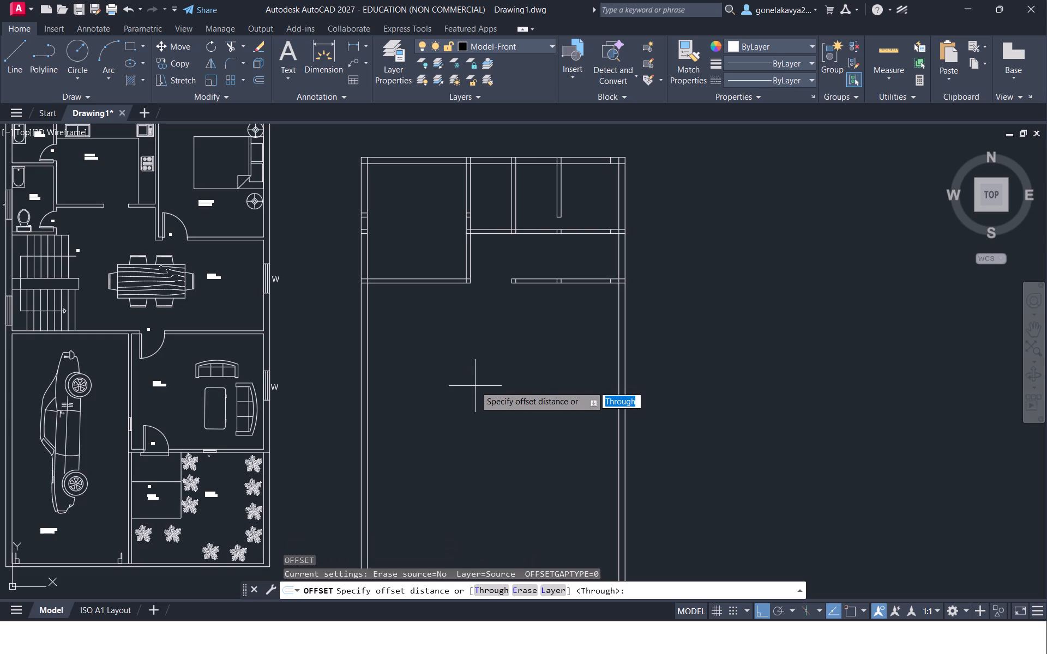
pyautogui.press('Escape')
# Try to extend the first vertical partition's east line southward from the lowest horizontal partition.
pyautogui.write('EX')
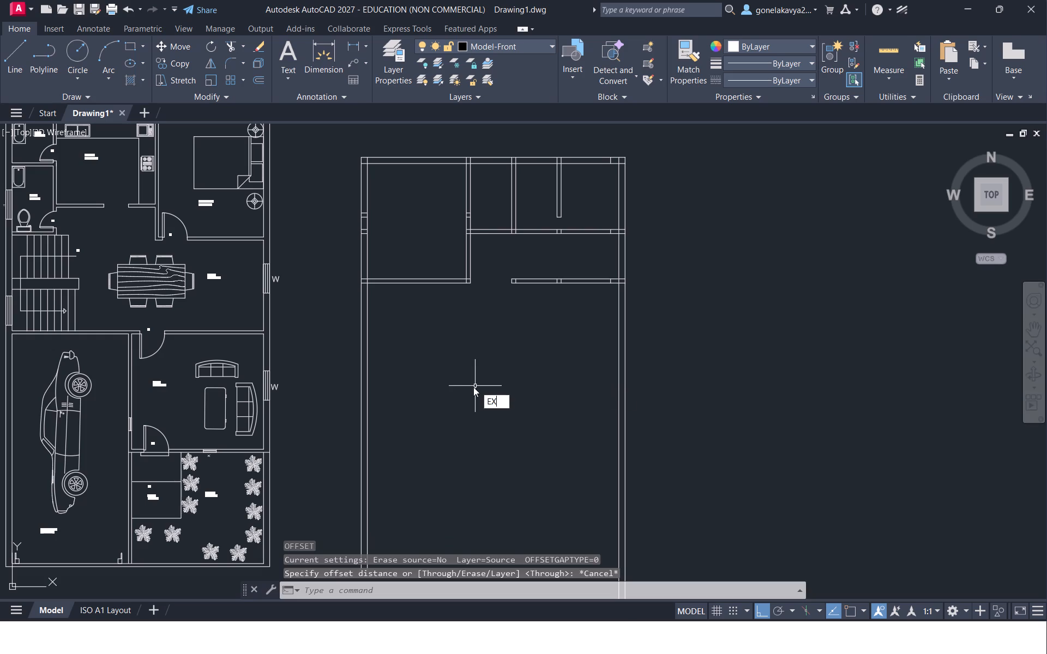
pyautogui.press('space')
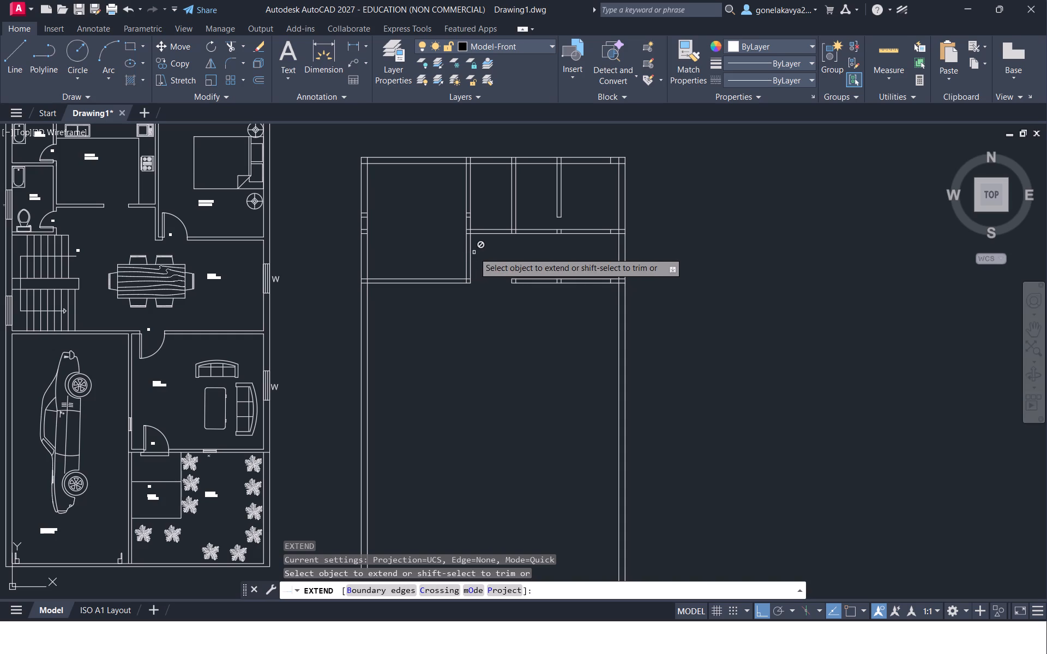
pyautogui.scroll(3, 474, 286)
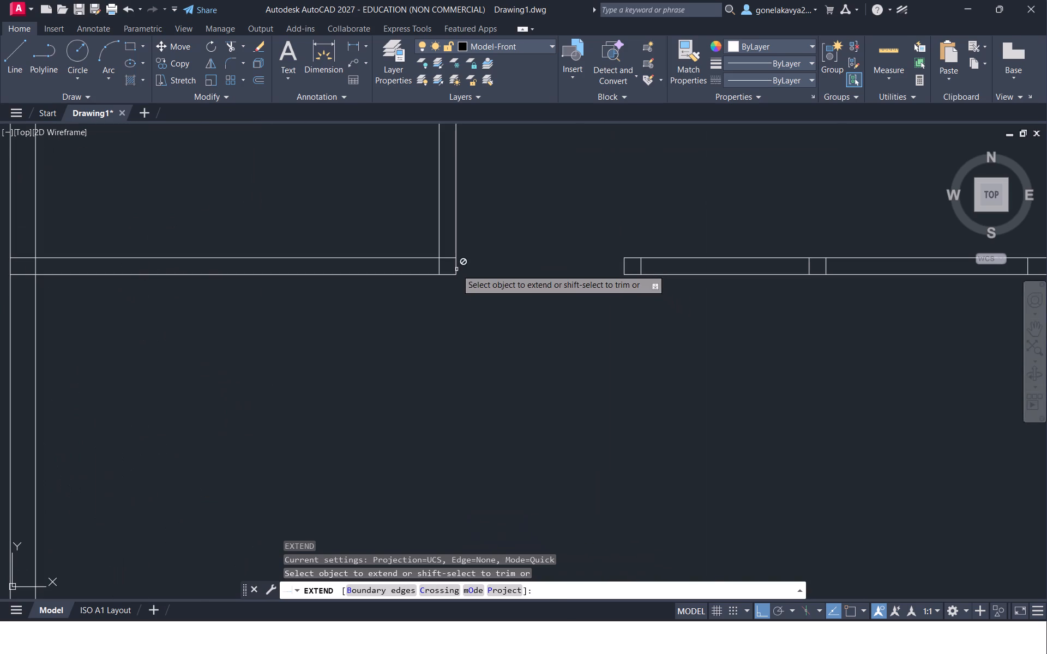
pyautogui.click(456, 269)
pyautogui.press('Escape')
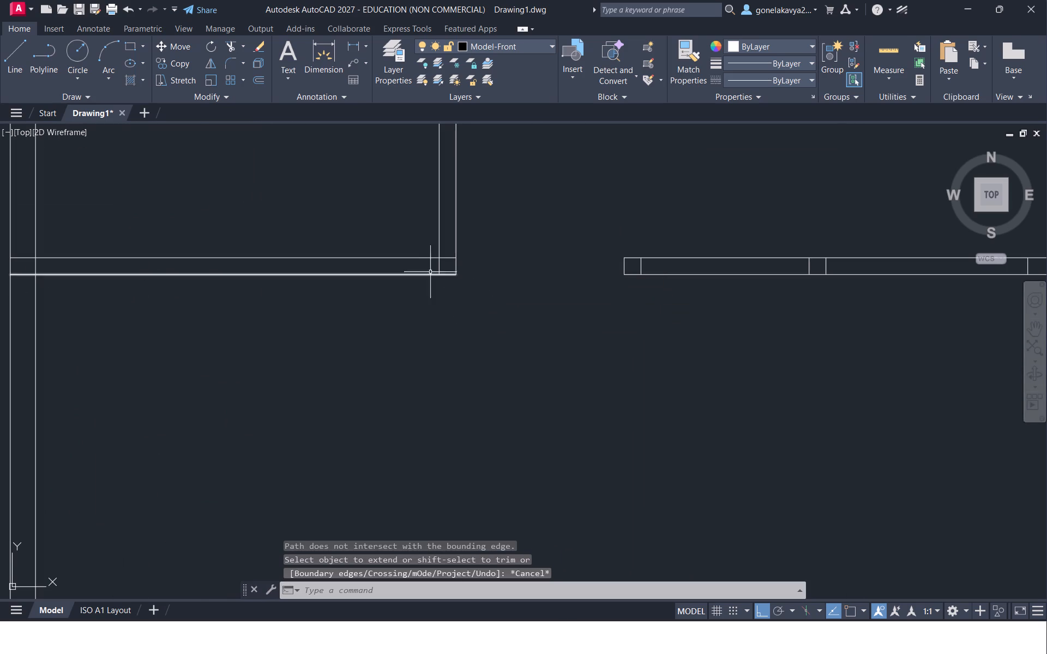
# Trim the lowest horizontal partition's lower line inside the south end of the first vertical partition.
pyautogui.scroll(2, 430, 269)
pyautogui.write('TR')
pyautogui.press('space')
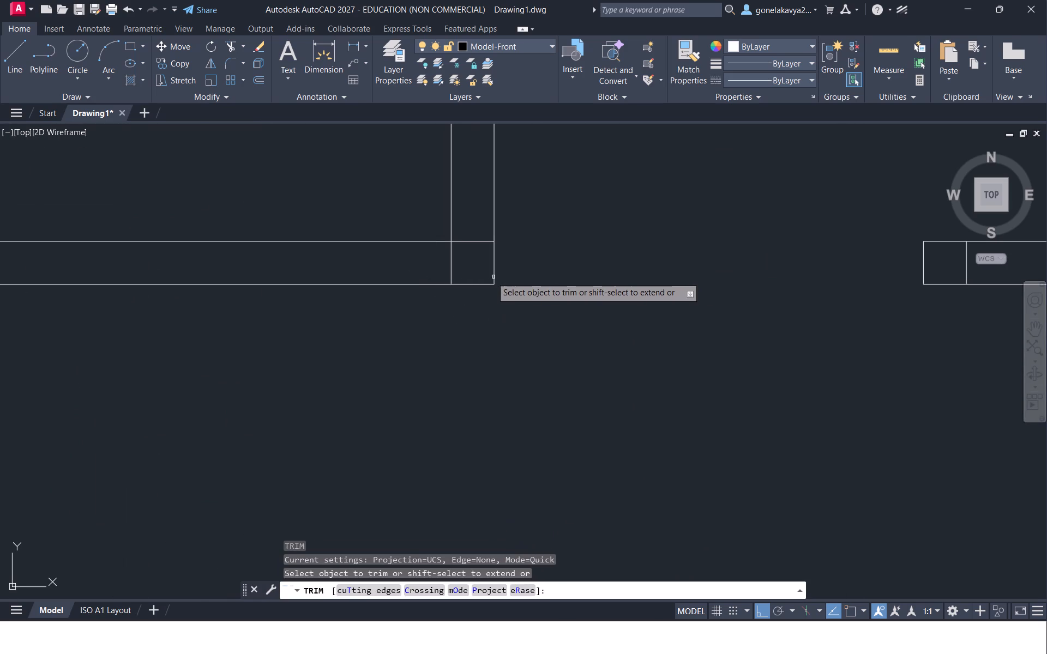
pyautogui.moveTo(473, 281); pyautogui.dragTo(469, 307)
pyautogui.press('Escape')
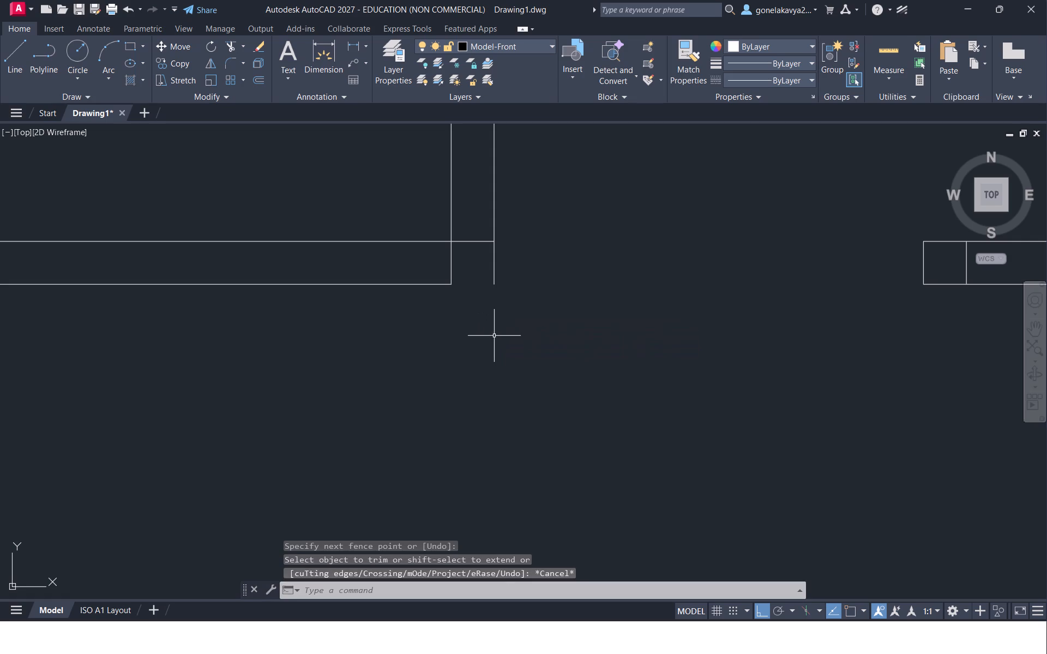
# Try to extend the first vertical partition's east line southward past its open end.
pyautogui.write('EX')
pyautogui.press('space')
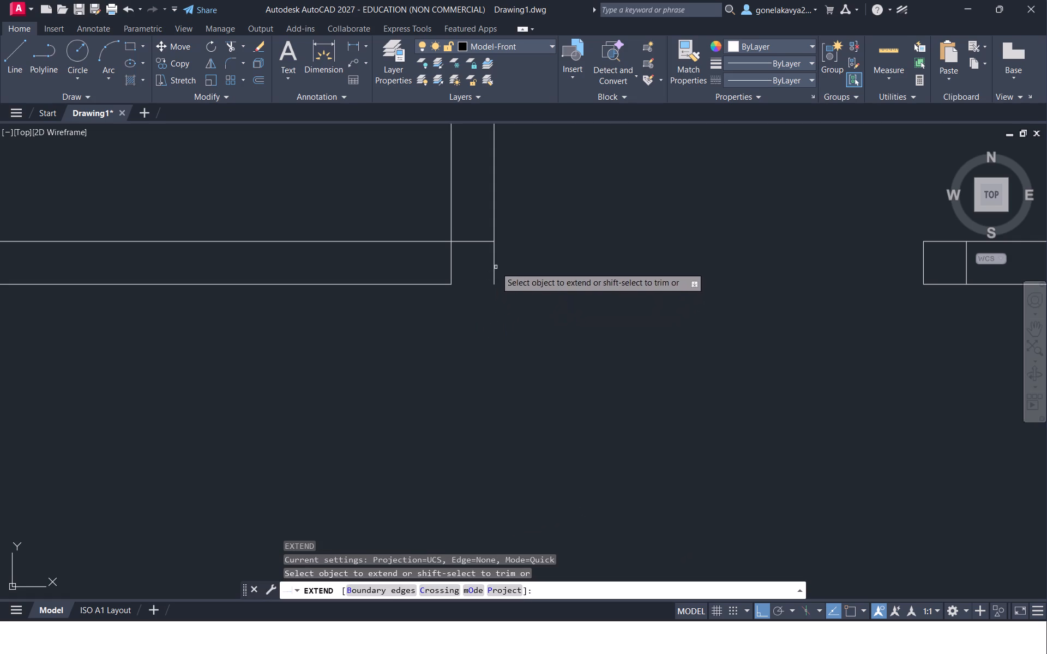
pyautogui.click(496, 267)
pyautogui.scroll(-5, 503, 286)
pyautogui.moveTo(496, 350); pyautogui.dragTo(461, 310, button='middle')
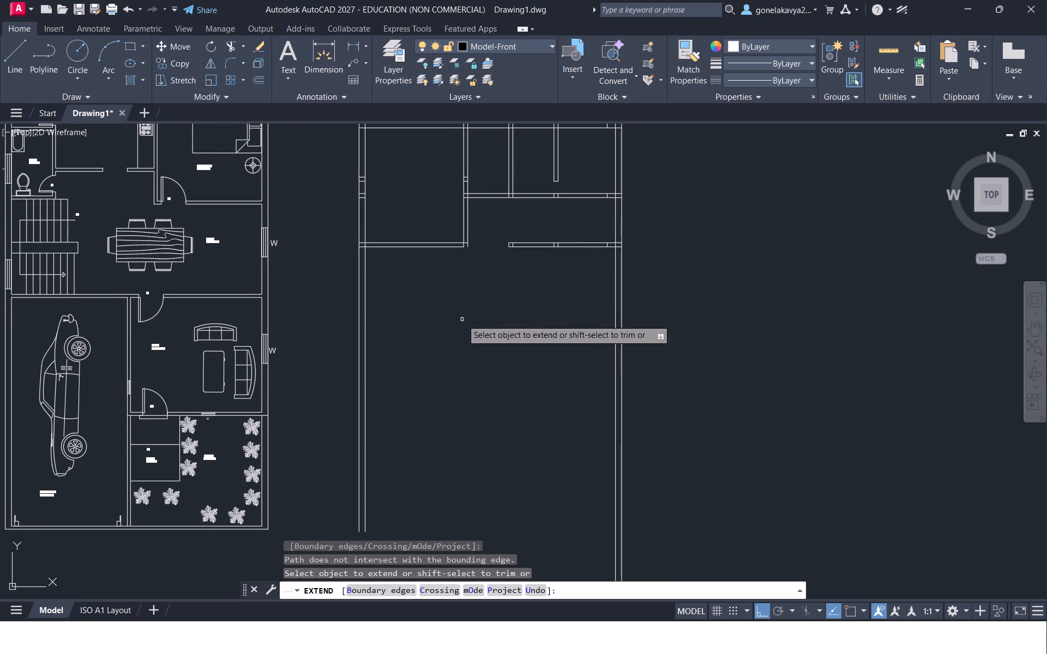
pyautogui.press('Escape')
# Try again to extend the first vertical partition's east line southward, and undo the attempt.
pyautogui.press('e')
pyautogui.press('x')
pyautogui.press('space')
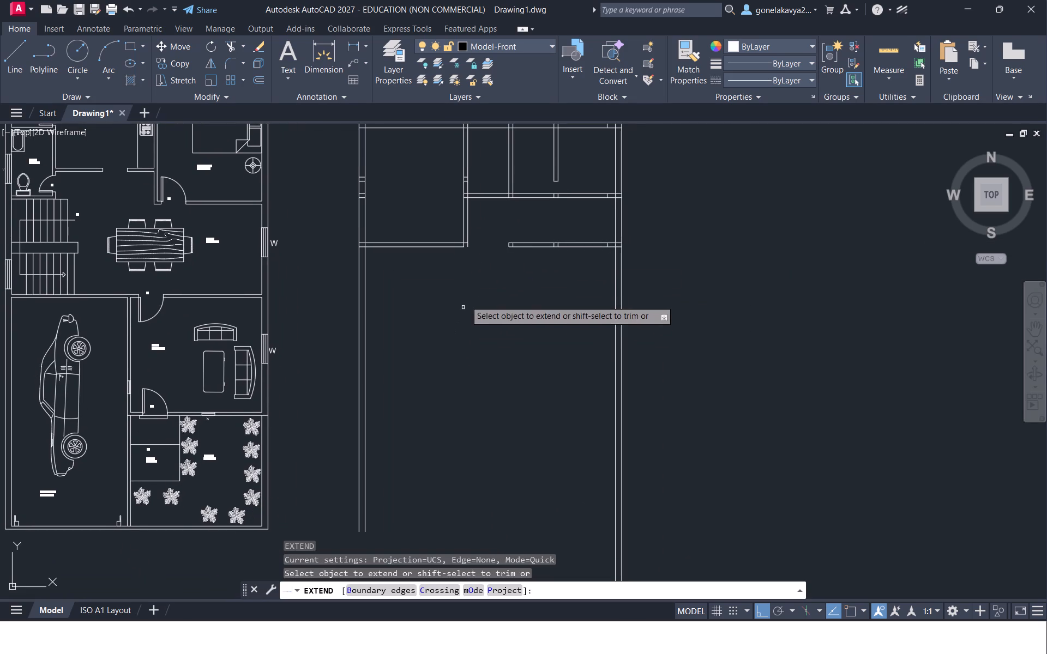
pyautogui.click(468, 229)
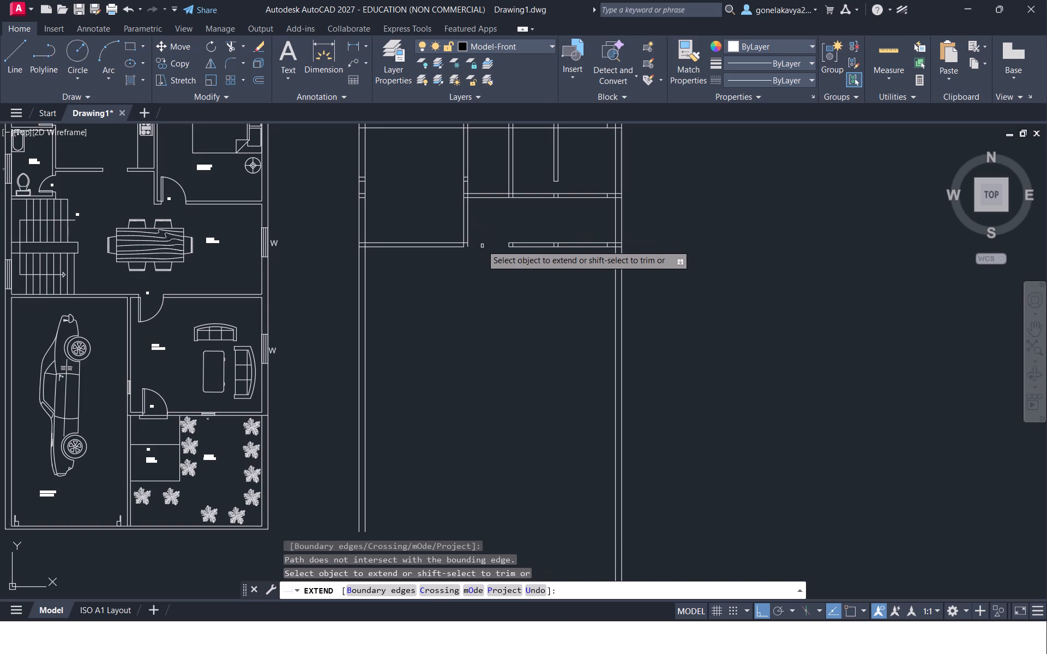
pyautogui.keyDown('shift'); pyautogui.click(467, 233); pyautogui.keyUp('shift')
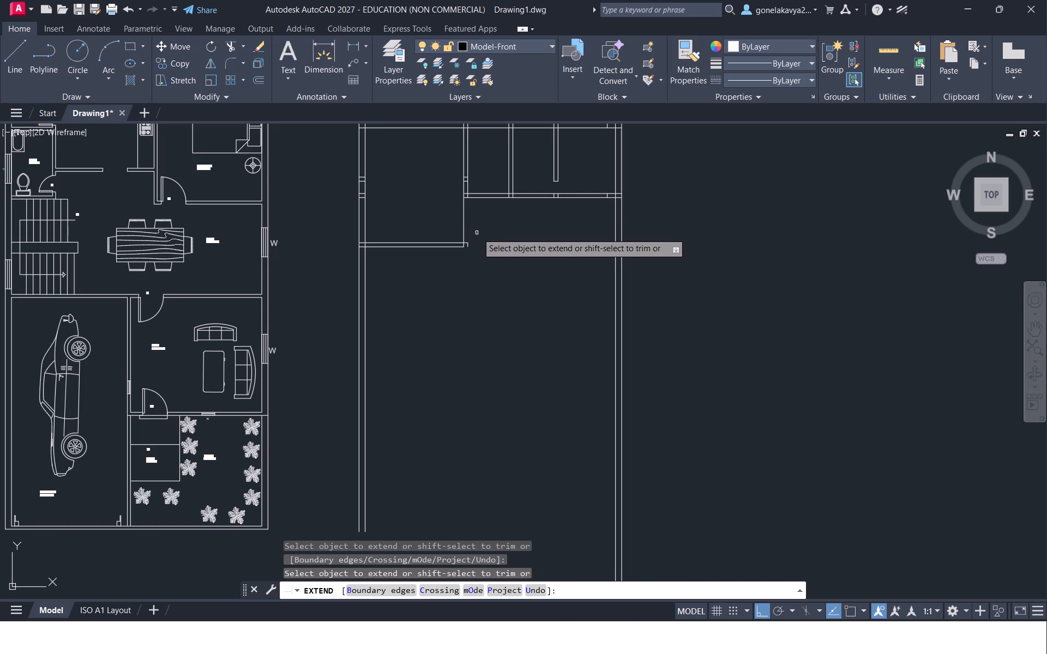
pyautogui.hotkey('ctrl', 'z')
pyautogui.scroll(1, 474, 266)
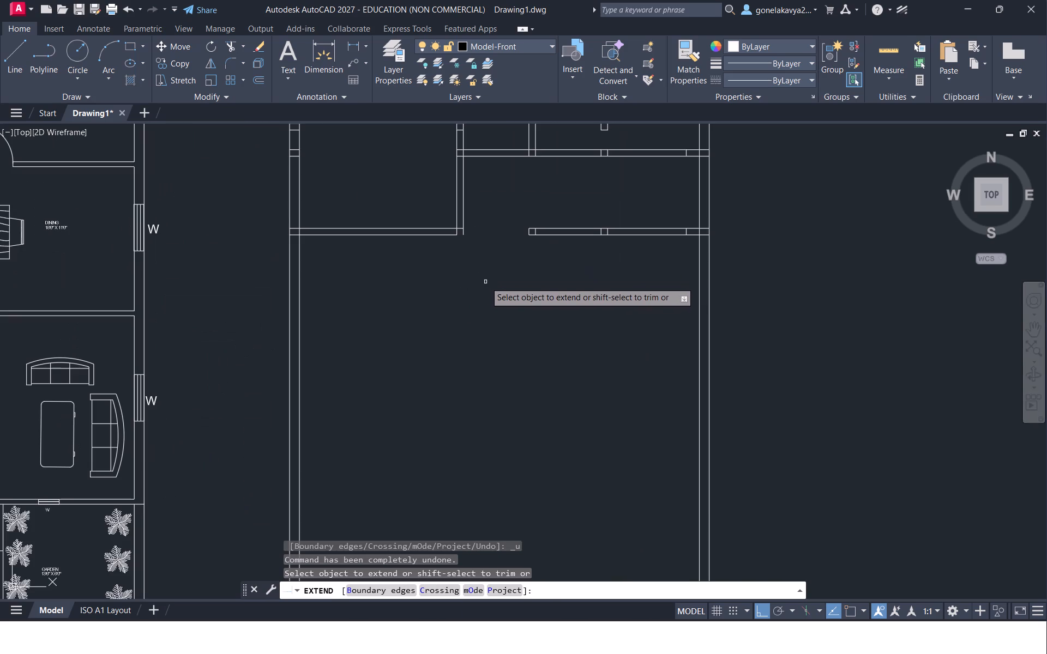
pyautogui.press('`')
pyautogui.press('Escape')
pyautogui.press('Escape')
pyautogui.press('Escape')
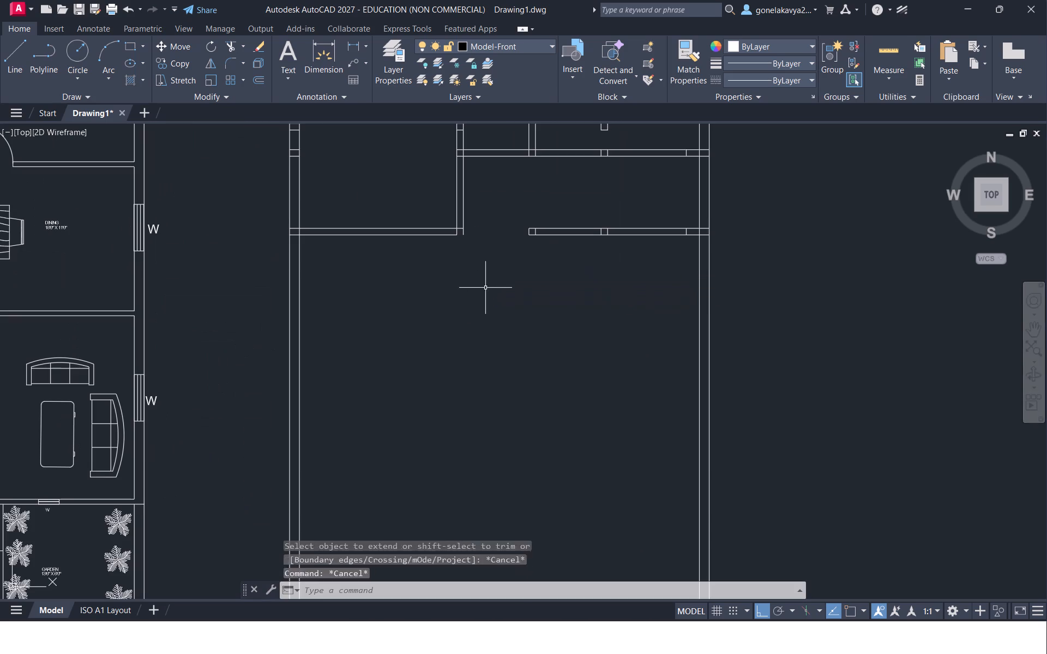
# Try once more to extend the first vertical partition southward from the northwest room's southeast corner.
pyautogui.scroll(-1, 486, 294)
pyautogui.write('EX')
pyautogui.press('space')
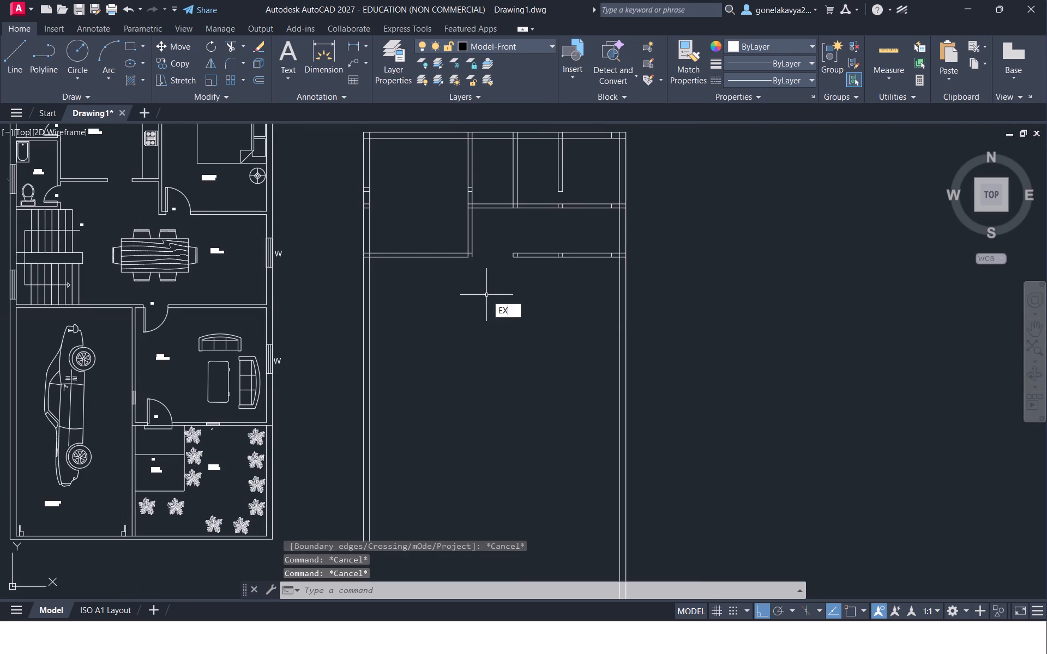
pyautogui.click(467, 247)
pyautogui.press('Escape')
# Stretch the first vertical partition's east line straight south to just past the open south end of the east exterior wall.
pyautogui.scroll(-3, 462, 311)
pyautogui.moveTo(467, 318); pyautogui.dragTo(458, 293, button='middle')
pyautogui.scroll(5, 465, 311)
pyautogui.scroll(-1, 462, 293)
pyautogui.moveTo(456, 308); pyautogui.dragTo(406, 303, button='middle')
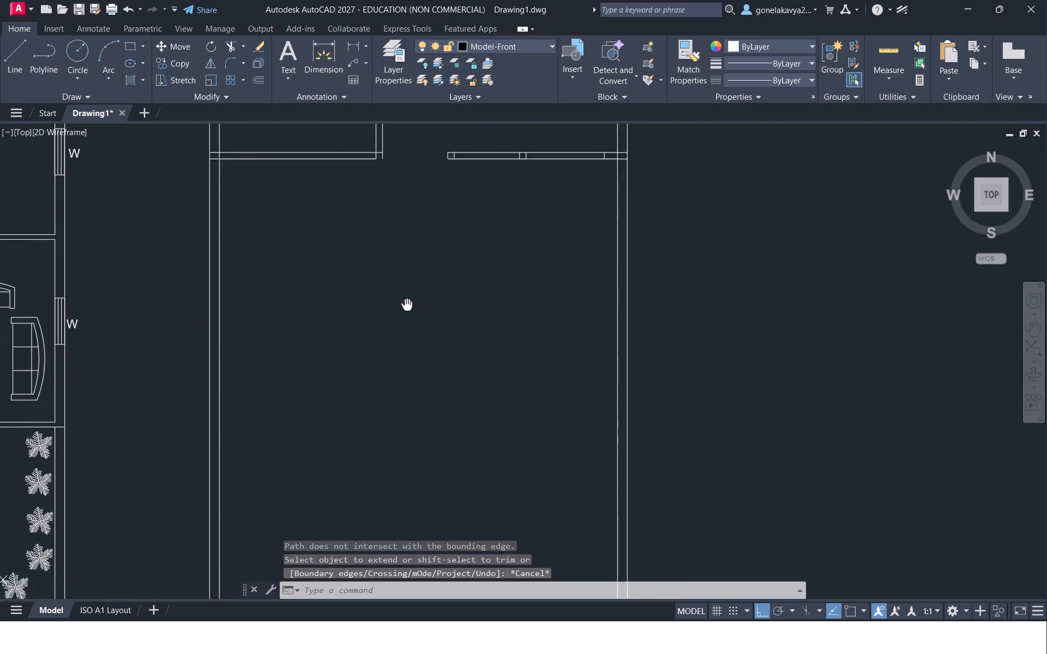
pyautogui.moveTo(406, 303); pyautogui.dragTo(406, 302, button='middle')
pyautogui.scroll(-2, 406, 302)
pyautogui.scroll(3, 398, 278)
pyautogui.scroll(-1, 398, 293)
pyautogui.scroll(-4, 377, 375)
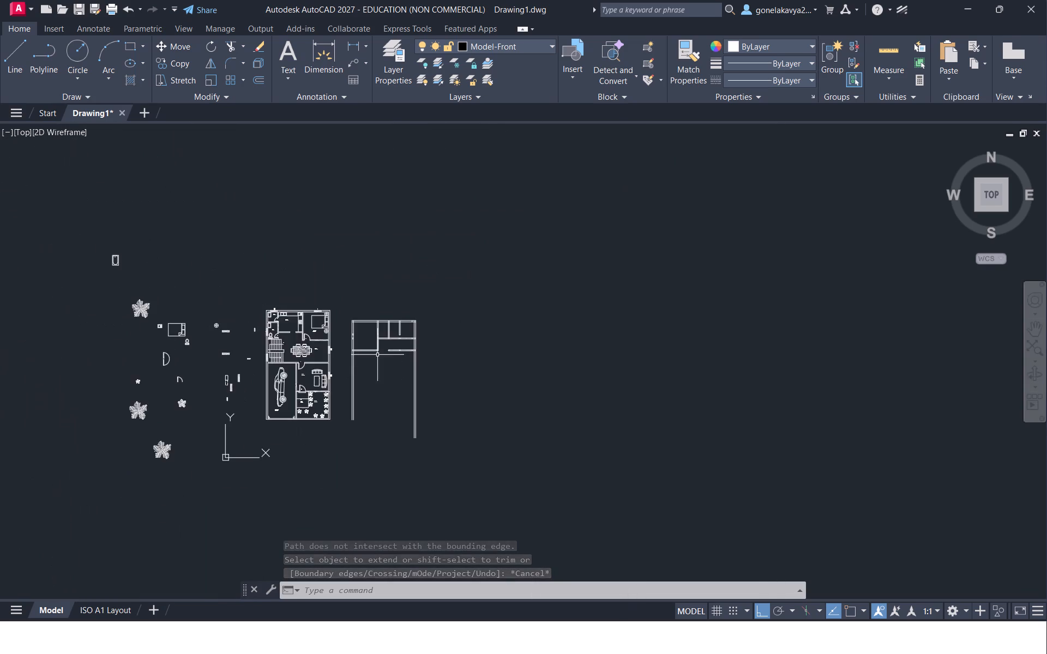
pyautogui.scroll(4, 398, 307)
pyautogui.moveTo(311, 395); pyautogui.dragTo(436, 157, button='middle')
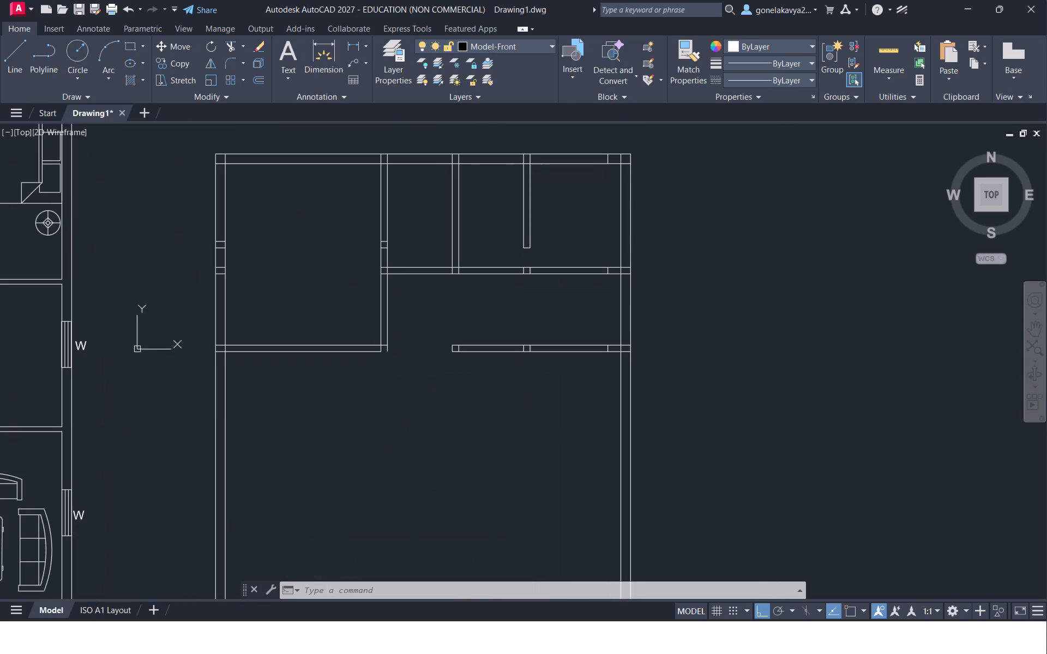
pyautogui.scroll(2, 392, 295)
pyautogui.moveTo(392, 317); pyautogui.dragTo(373, 197, button='middle')
pyautogui.click(361, 251)
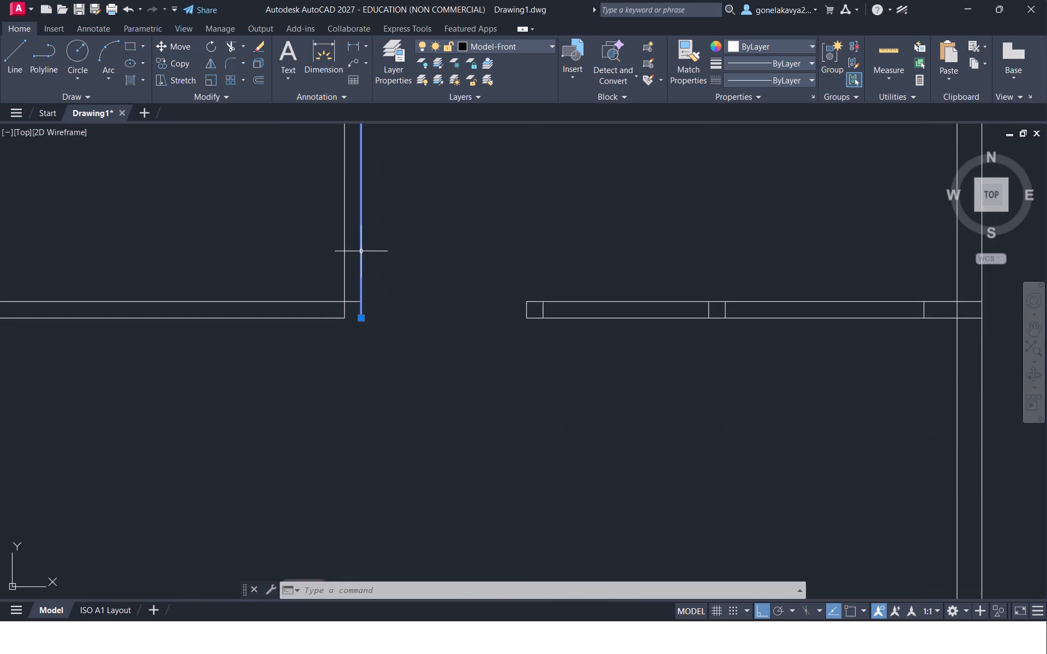
pyautogui.moveTo(362, 319); pyautogui.dragTo(361, 326)
pyautogui.scroll(-4, 345, 486)
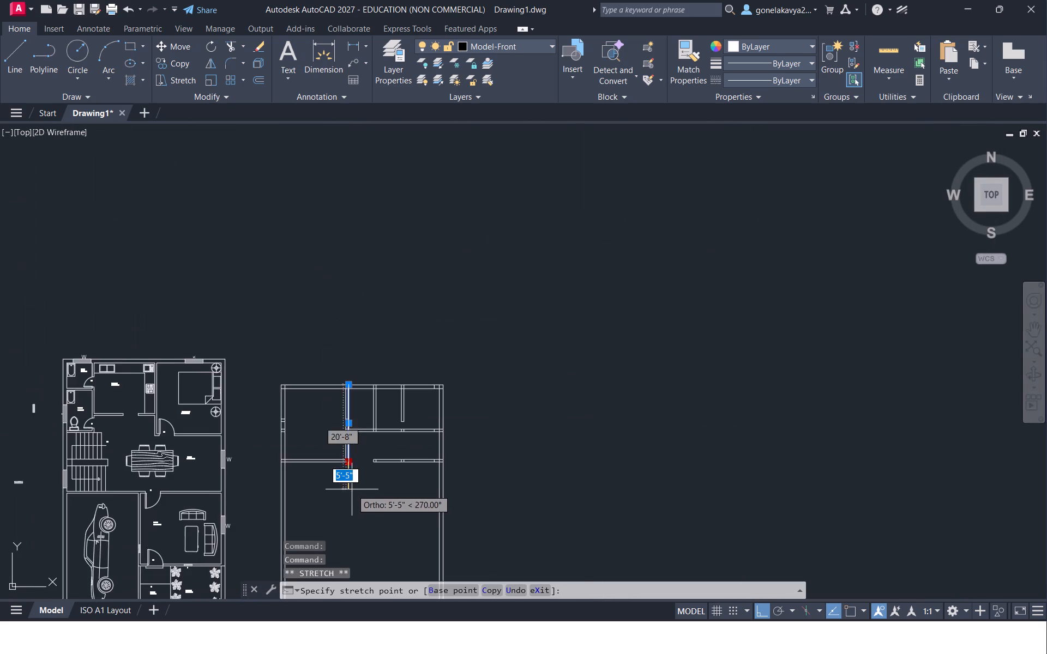
pyautogui.moveTo(352, 485); pyautogui.dragTo(376, 222, button='middle')
pyautogui.click(371, 426)
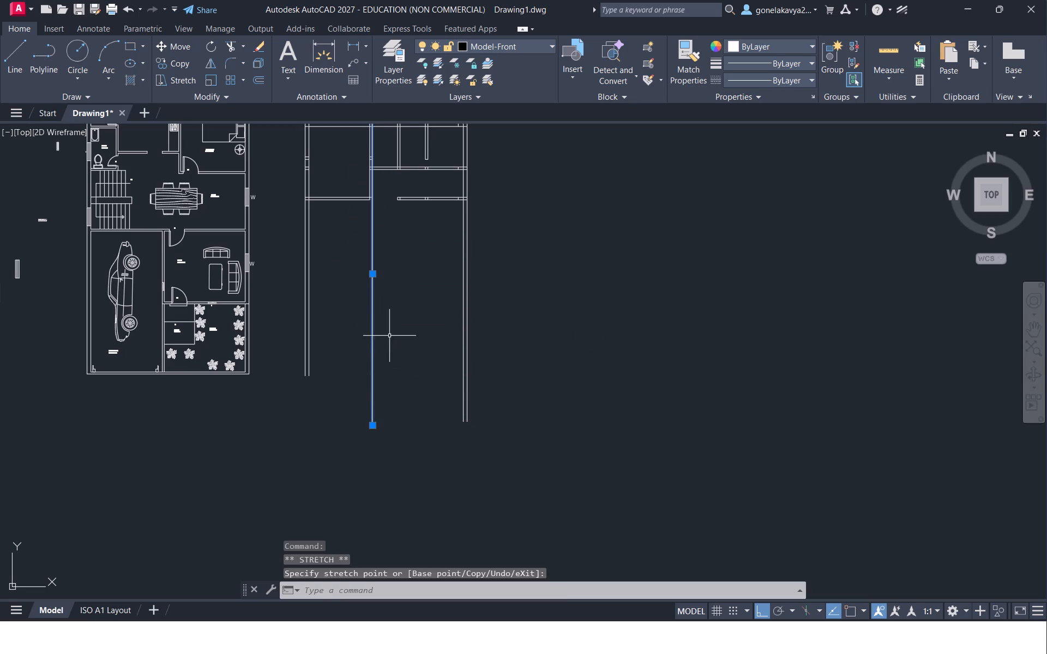
pyautogui.scroll(1, 363, 232)
pyautogui.press('Escape')
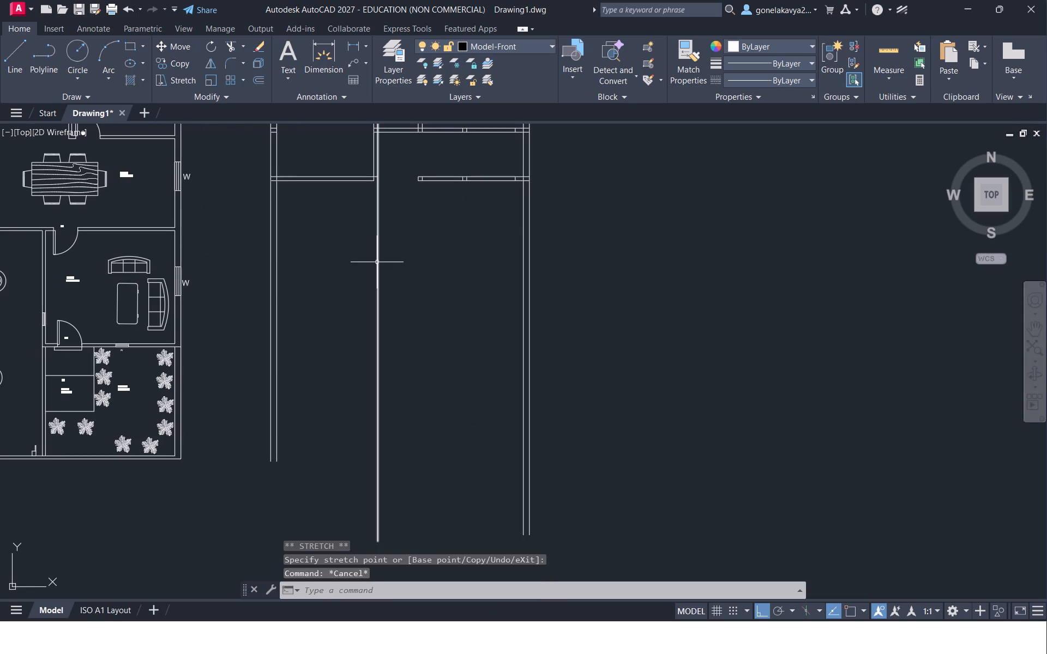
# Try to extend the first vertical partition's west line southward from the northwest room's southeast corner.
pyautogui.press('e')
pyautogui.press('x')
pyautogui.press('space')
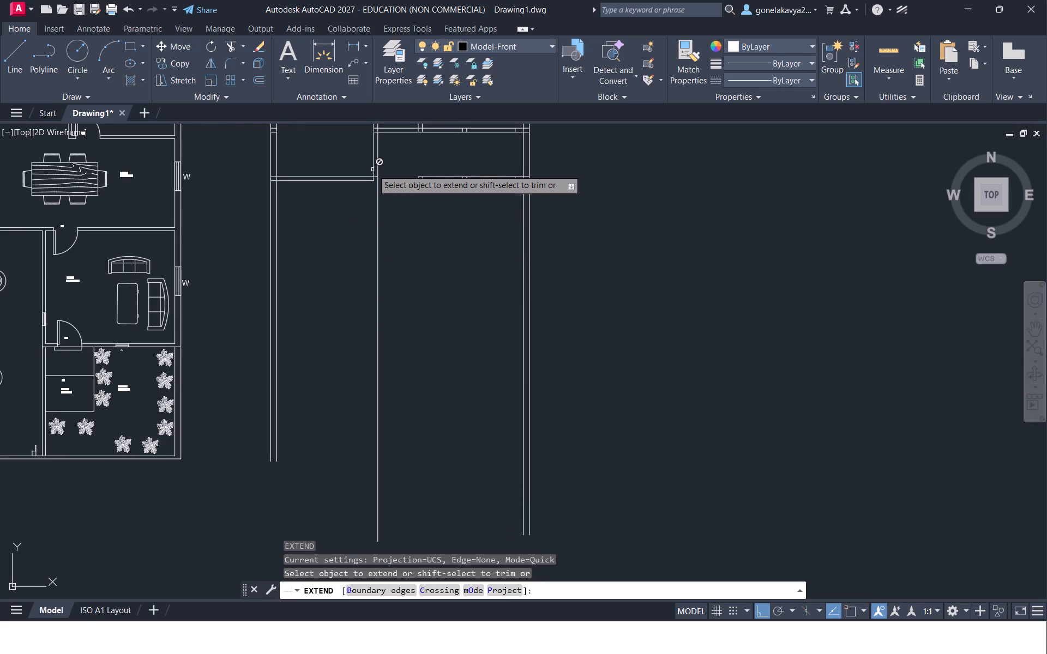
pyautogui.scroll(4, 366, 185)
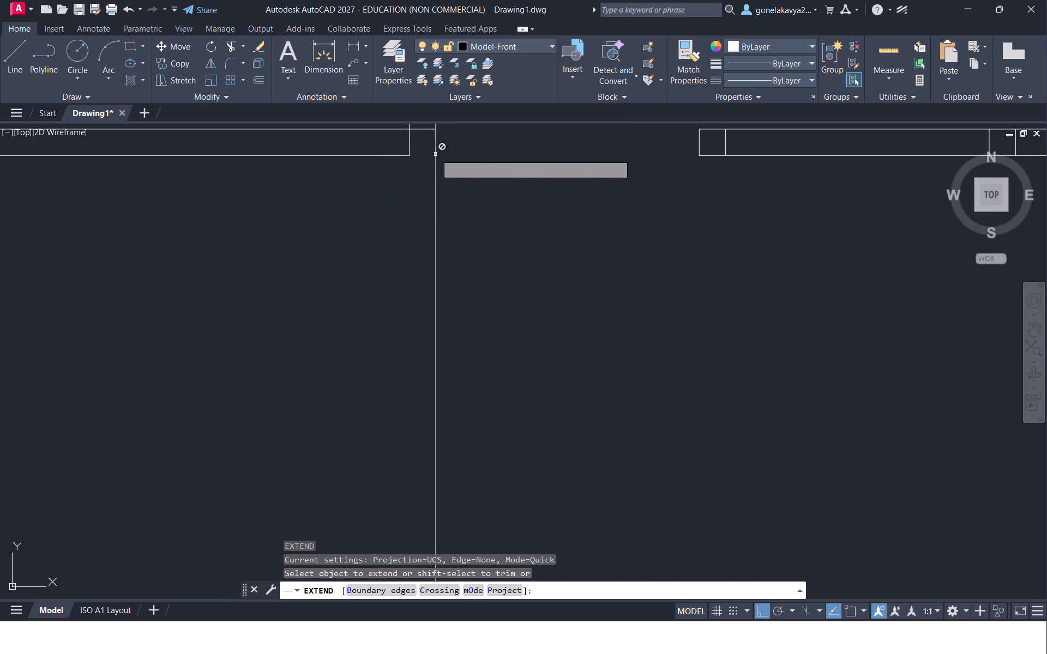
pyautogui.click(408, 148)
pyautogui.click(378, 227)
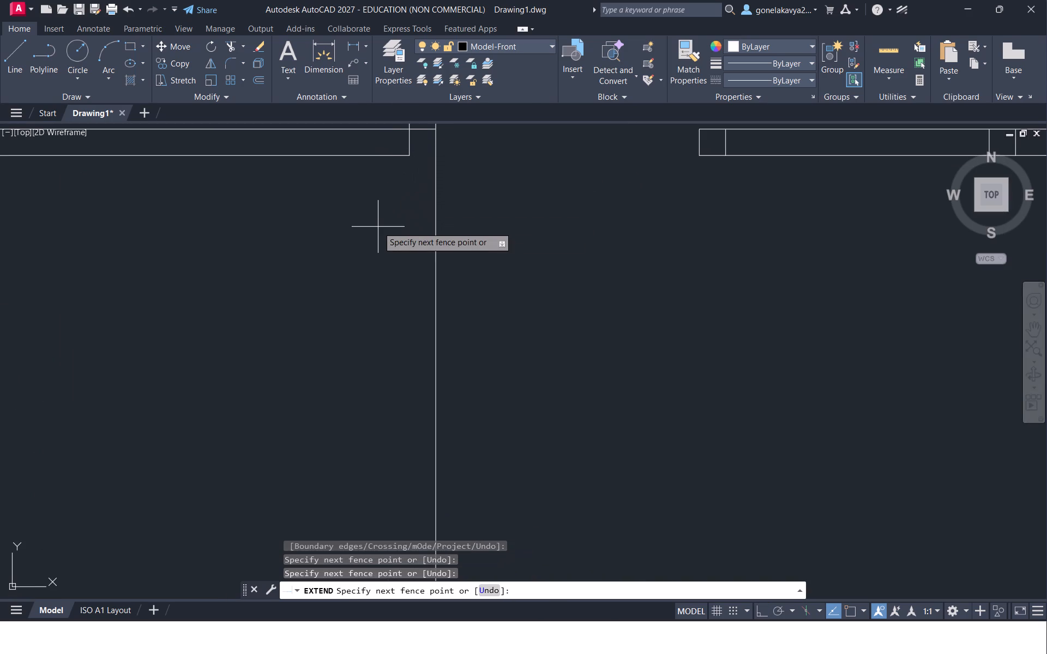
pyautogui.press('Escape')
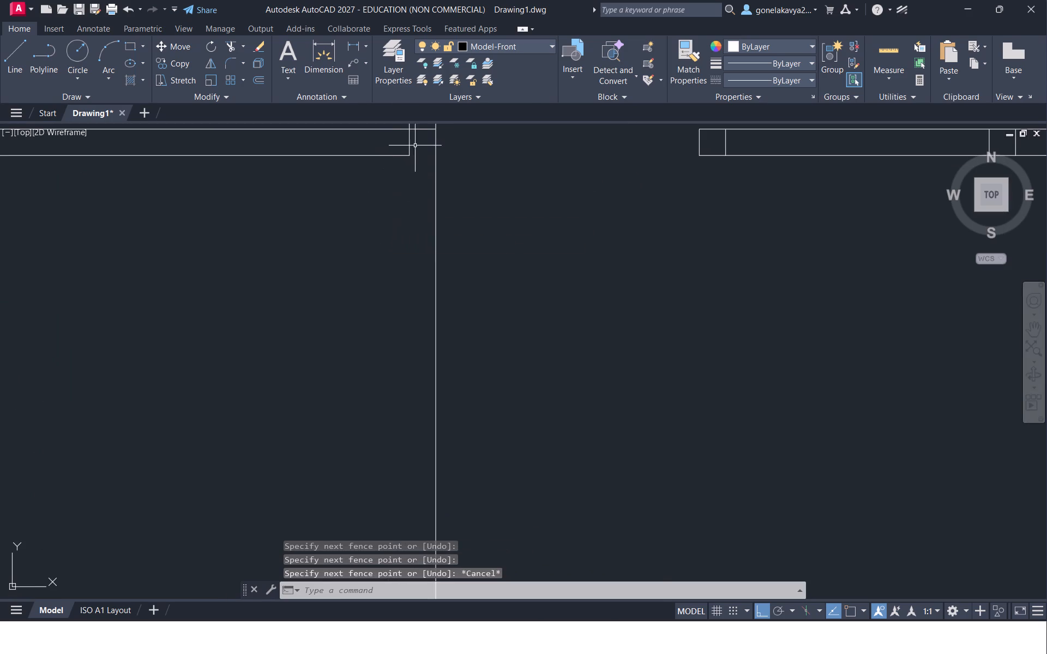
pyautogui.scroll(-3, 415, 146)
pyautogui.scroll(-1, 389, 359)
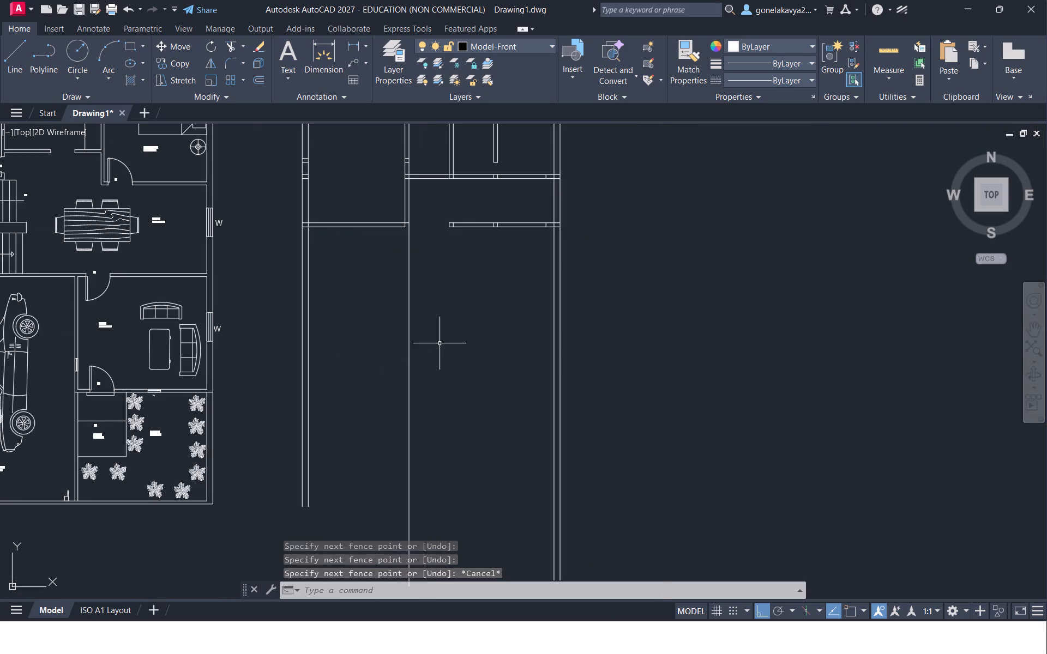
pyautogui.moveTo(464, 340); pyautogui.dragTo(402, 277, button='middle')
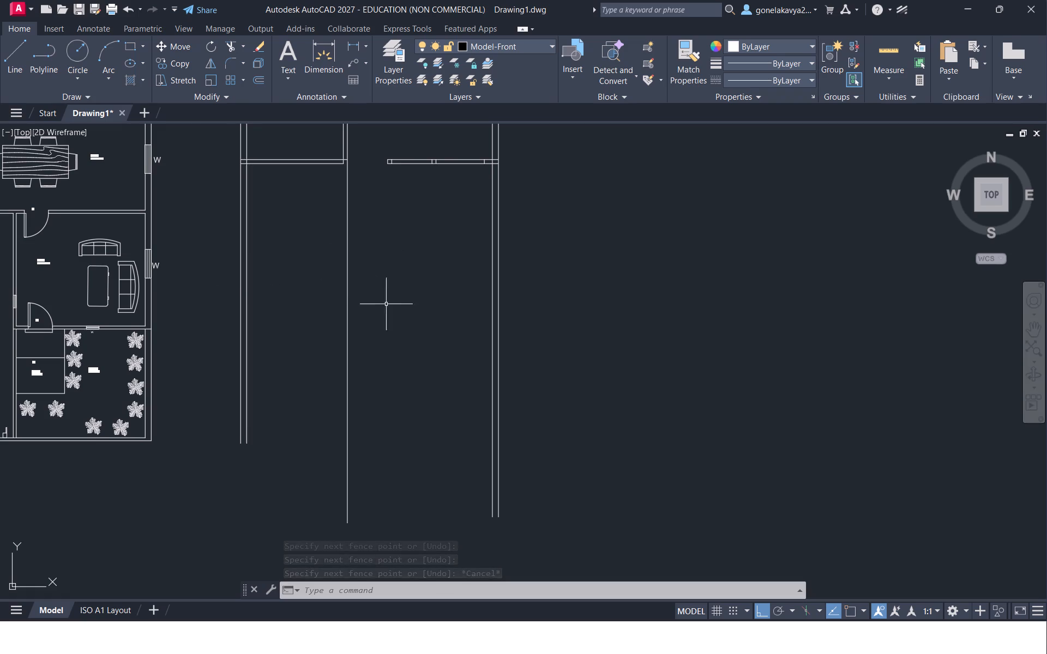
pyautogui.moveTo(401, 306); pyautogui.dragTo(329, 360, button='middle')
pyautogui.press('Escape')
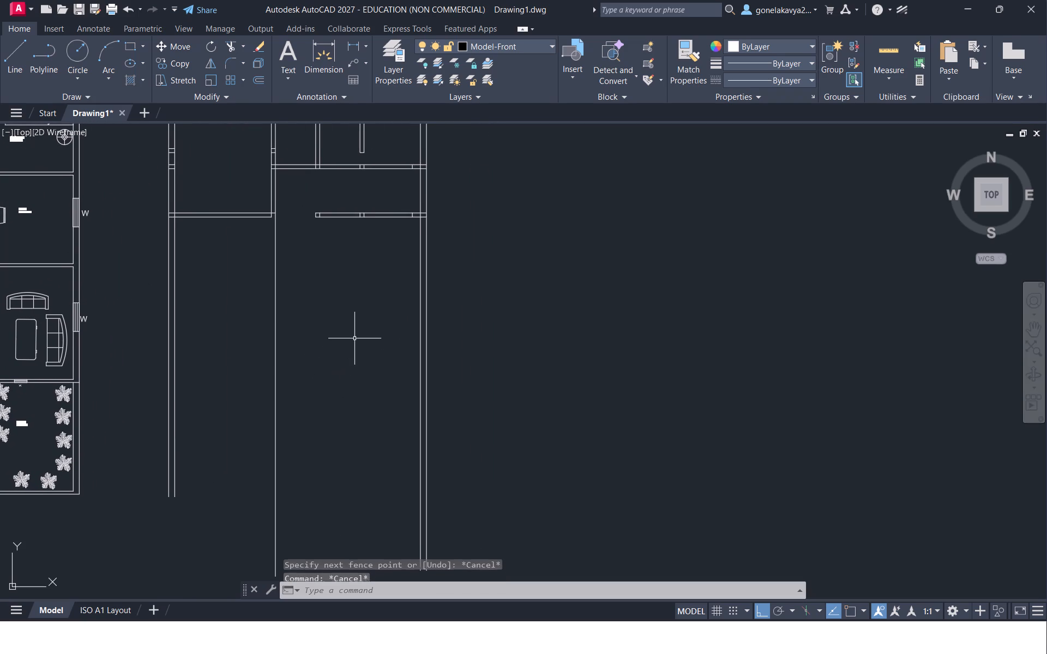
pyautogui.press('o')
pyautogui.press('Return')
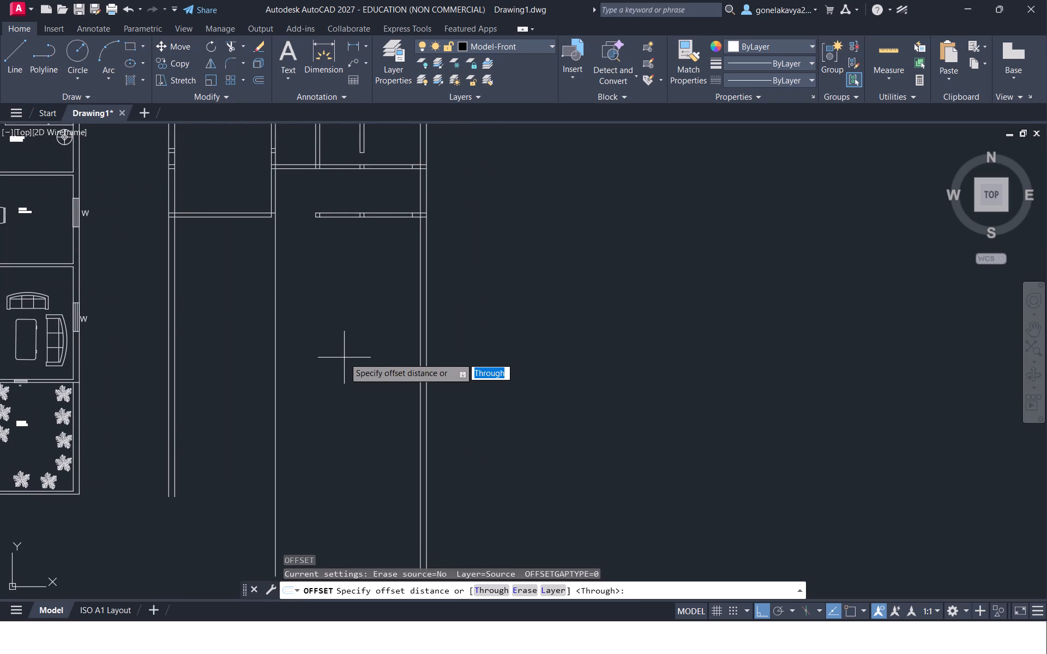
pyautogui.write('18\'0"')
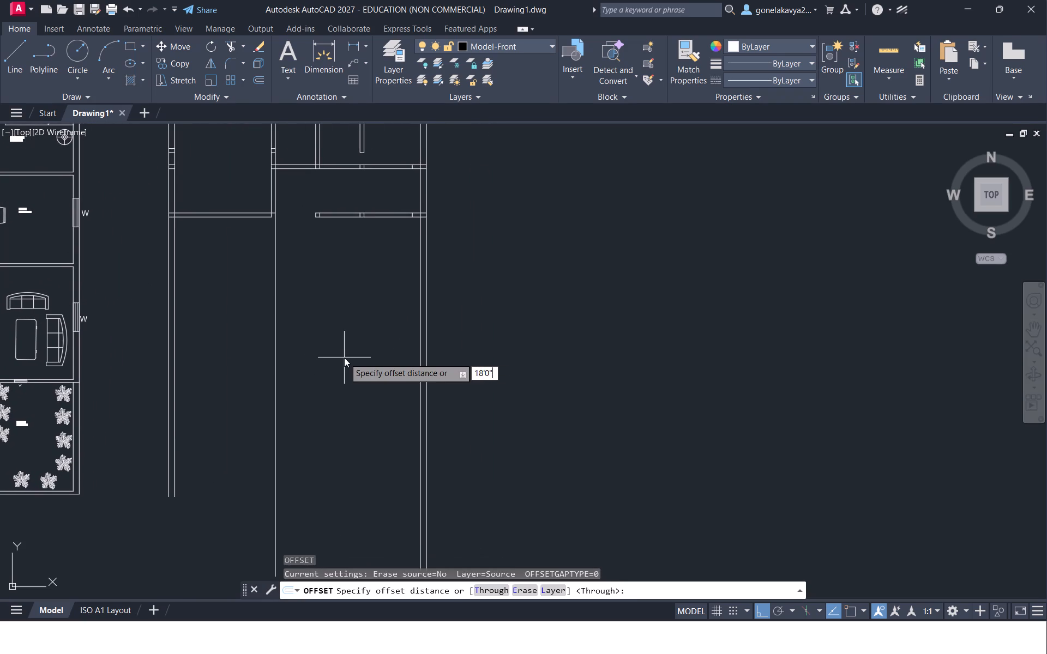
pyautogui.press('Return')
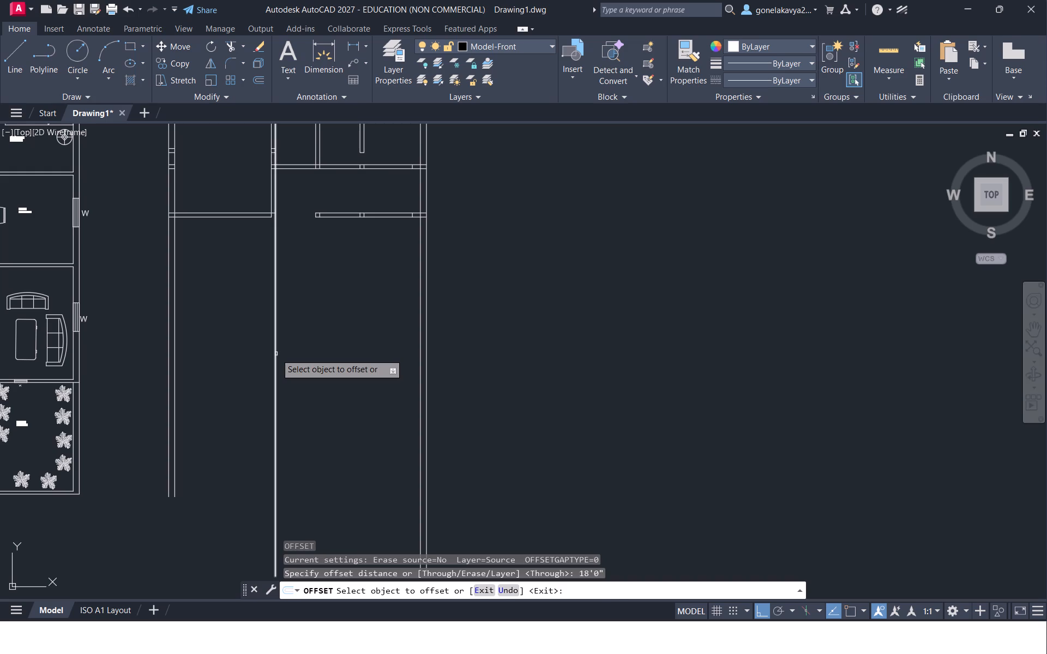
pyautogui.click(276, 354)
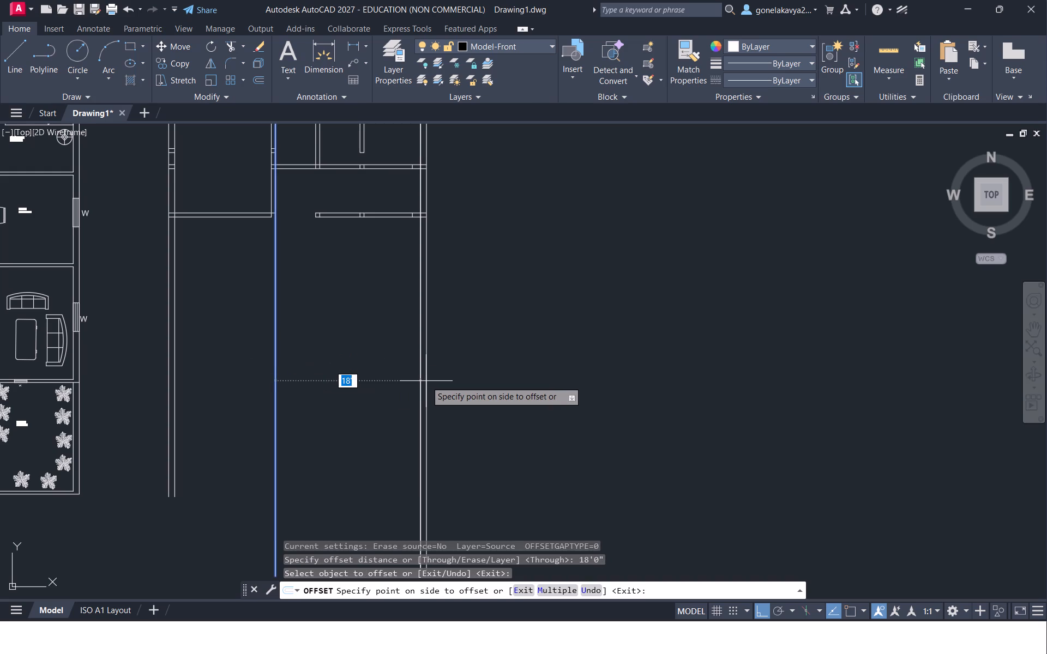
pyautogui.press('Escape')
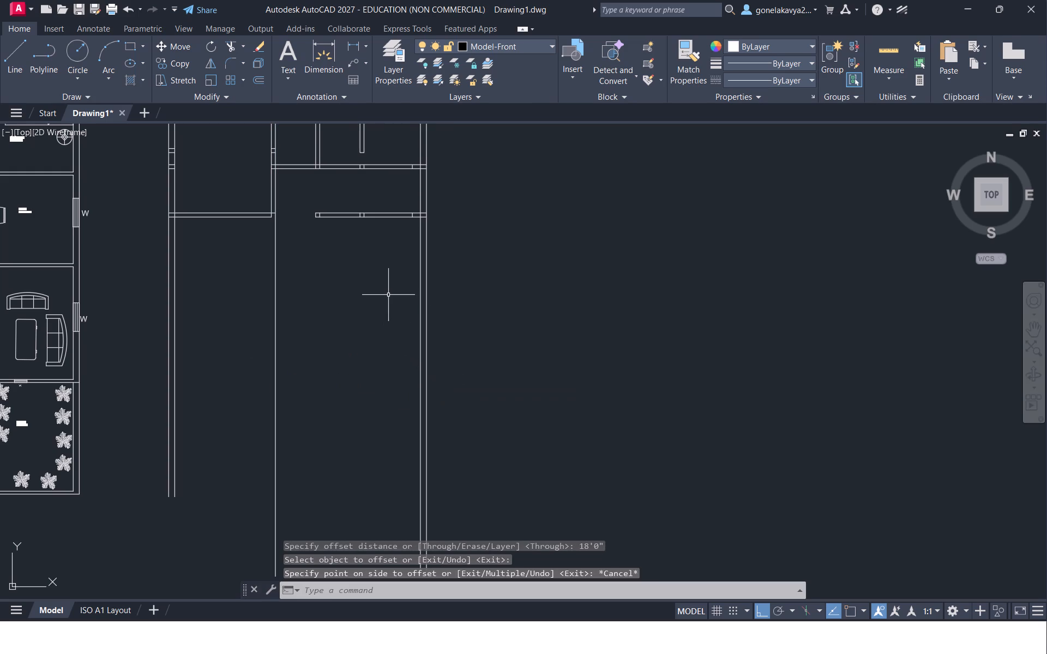
# Offset the lower line of the lowest east horizontal partition 14' south, and offset that copy 6" south to form a partition.
pyautogui.press('o')
pyautogui.press('Return')
pyautogui.write("14'")
pyautogui.press('Return')
pyautogui.click(388, 217)
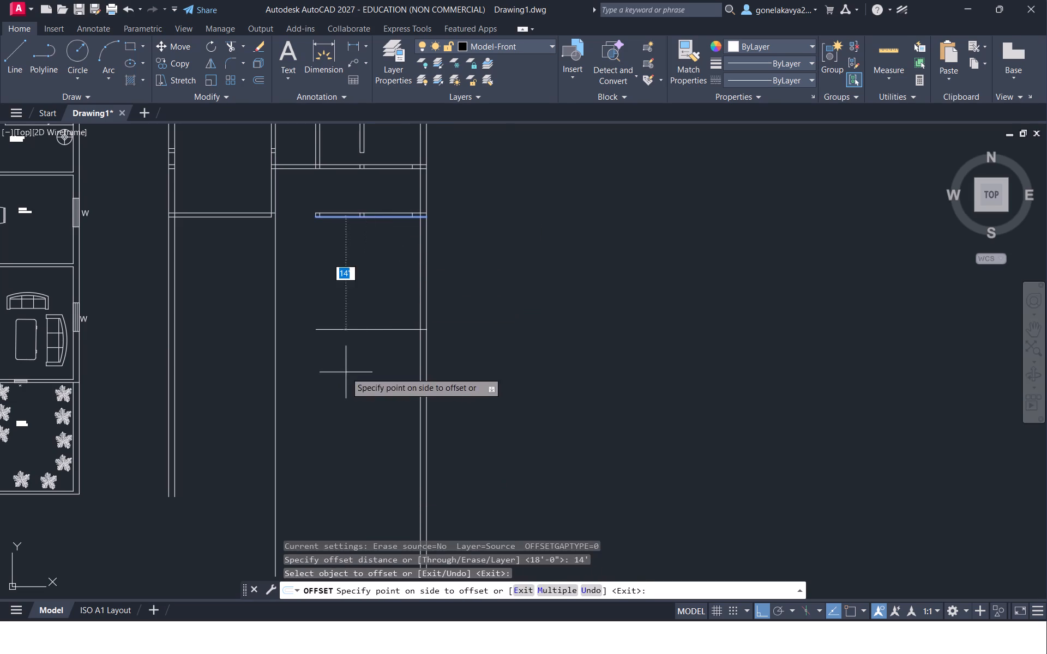
pyautogui.click(346, 372)
pyautogui.click(368, 327)
pyautogui.click(366, 330)
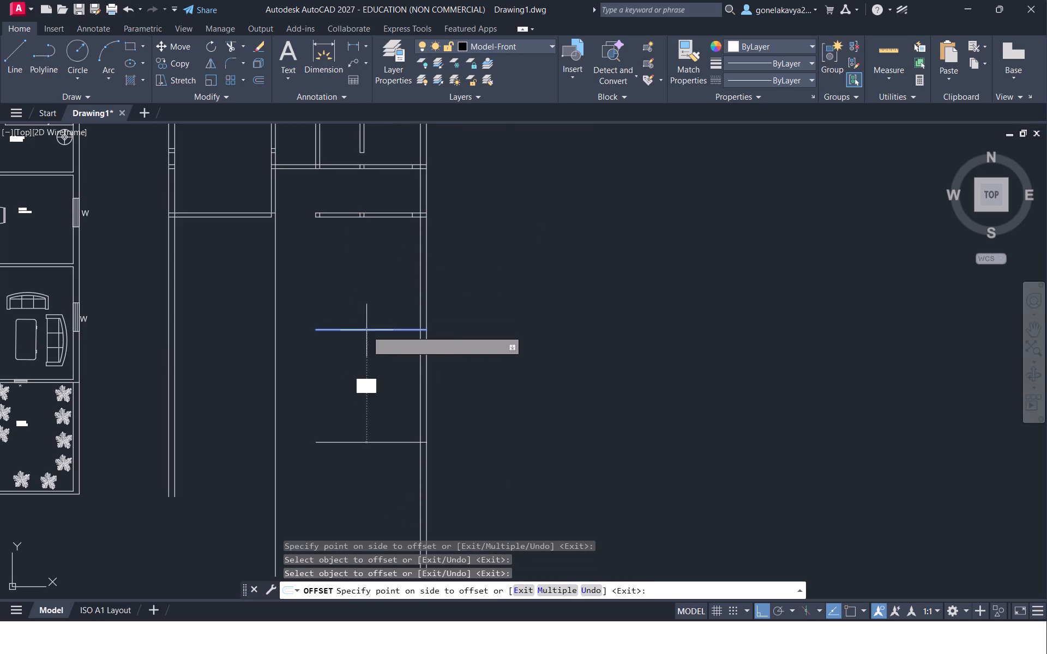
pyautogui.press('4')
pyautogui.press('BackSpace')
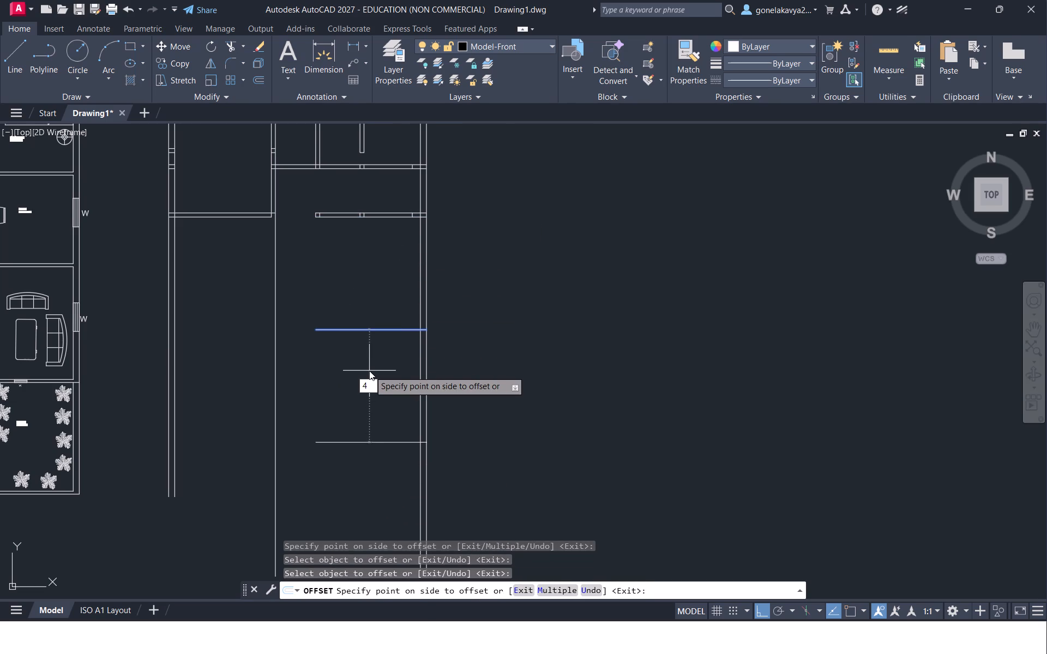
pyautogui.write('6"')
pyautogui.press('Return')
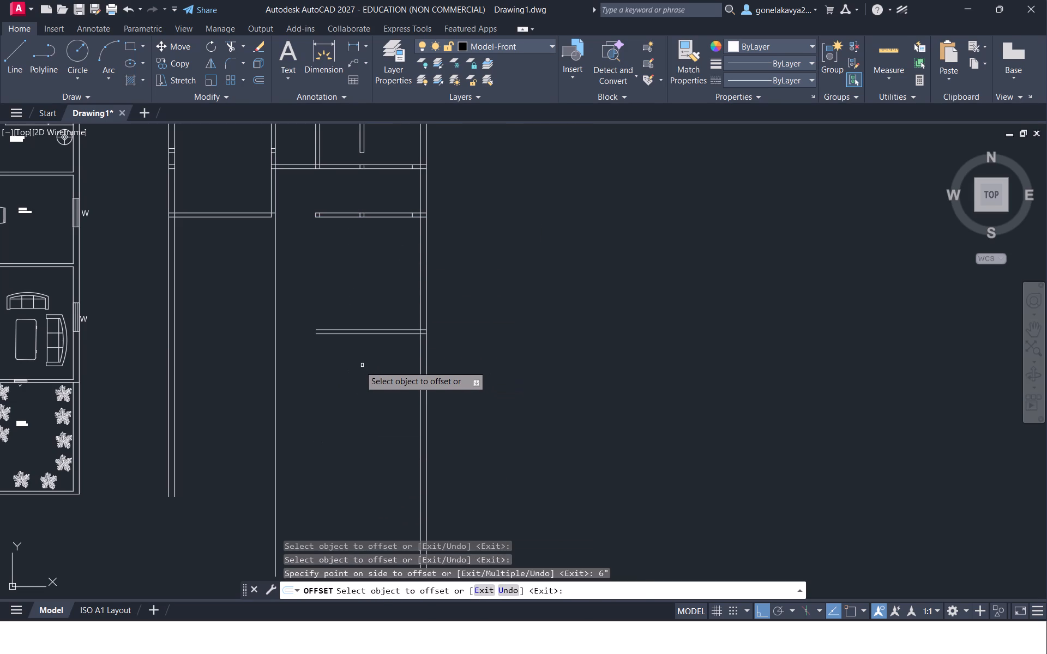
# Add another horizontal partition by offsetting the lowest line 10'0" south and offsetting the copy 6" further south.
pyautogui.scroll(1, 359, 366)
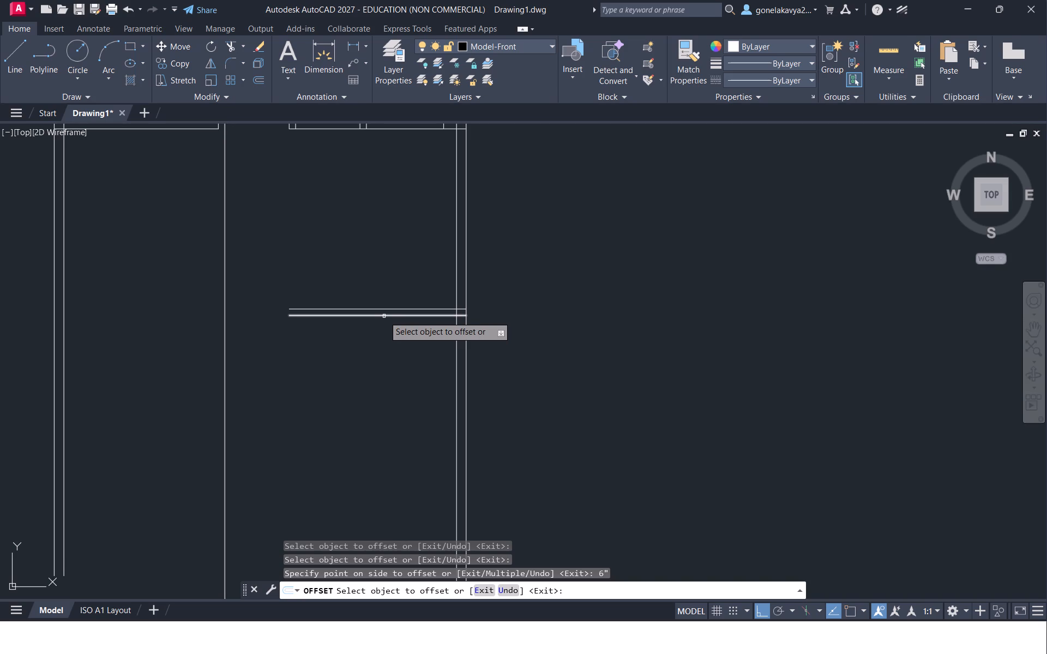
pyautogui.click(389, 316)
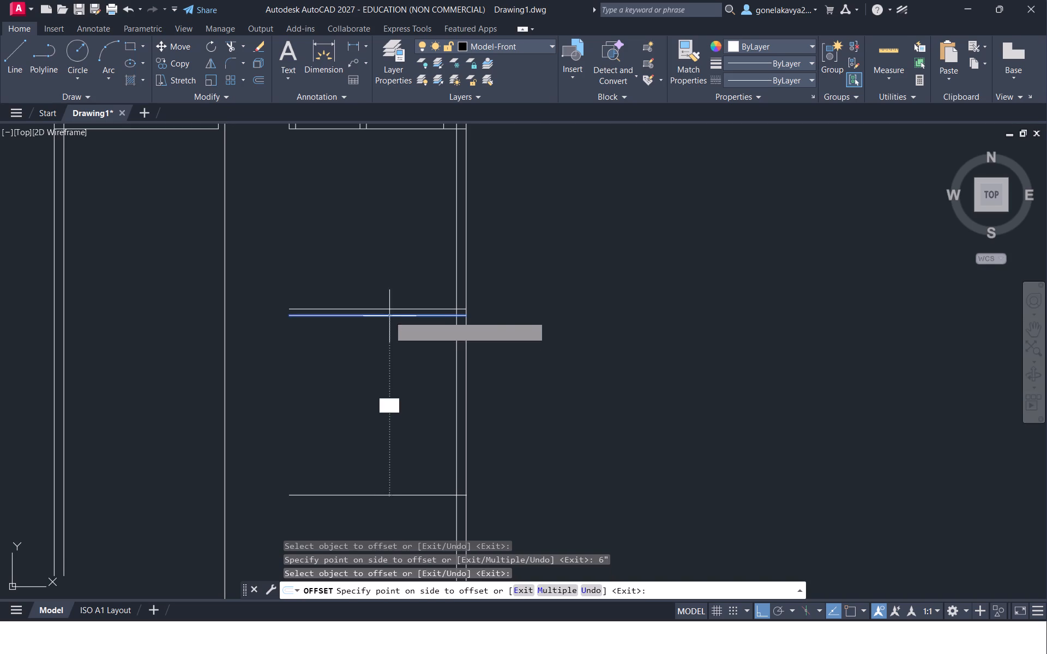
pyautogui.write('10\'0"')
pyautogui.press('Return')
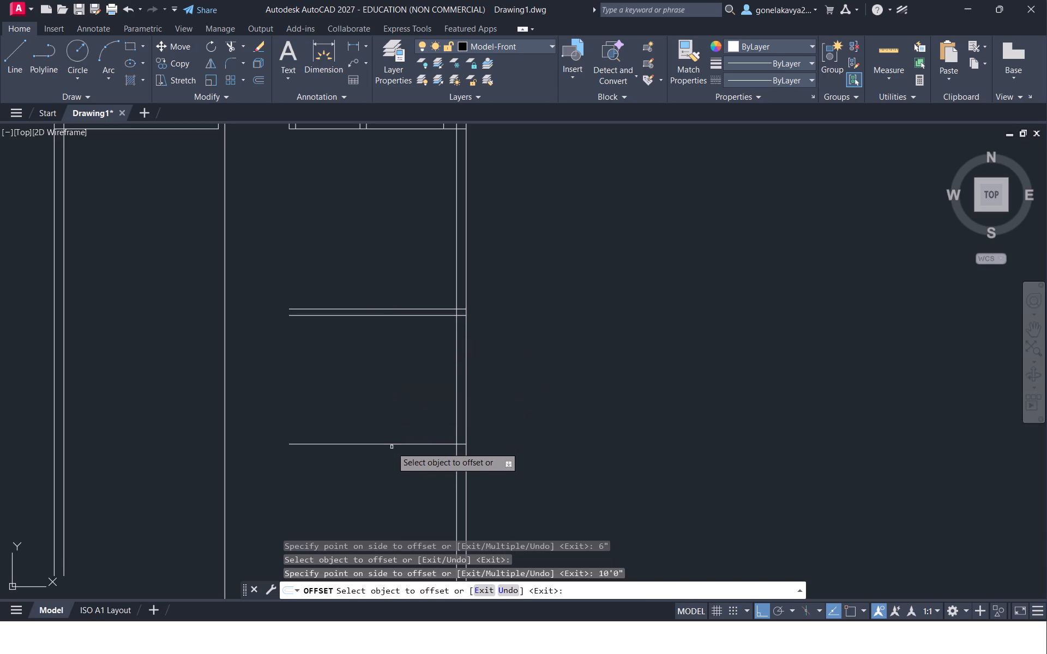
pyautogui.click(393, 443)
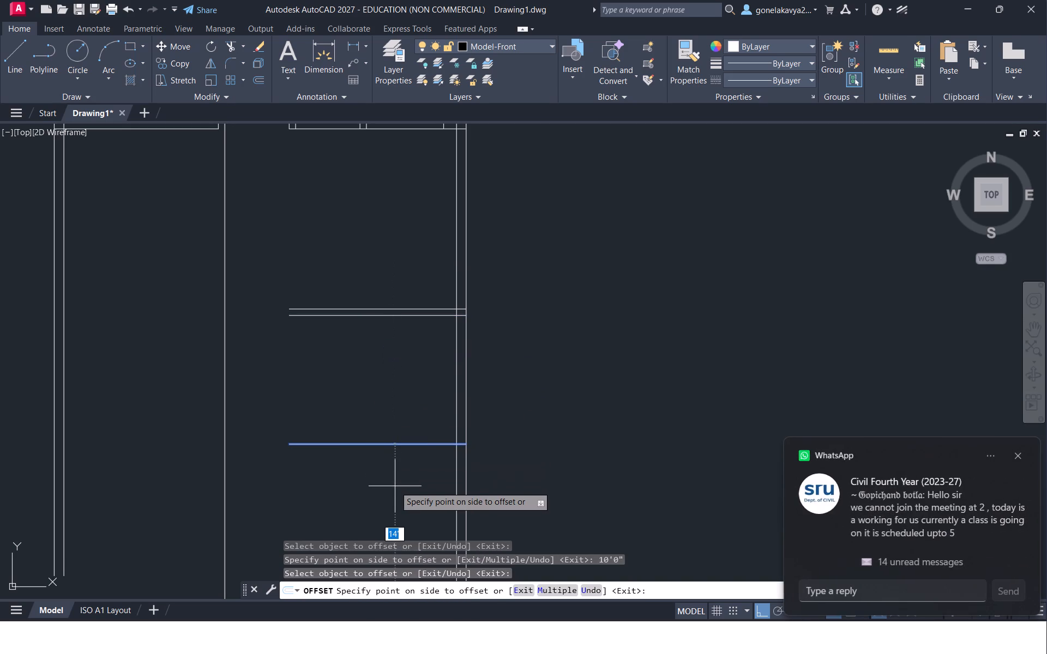
pyautogui.press('6')
pyautogui.hotkey('shift', '"')
pyautogui.press('Return')
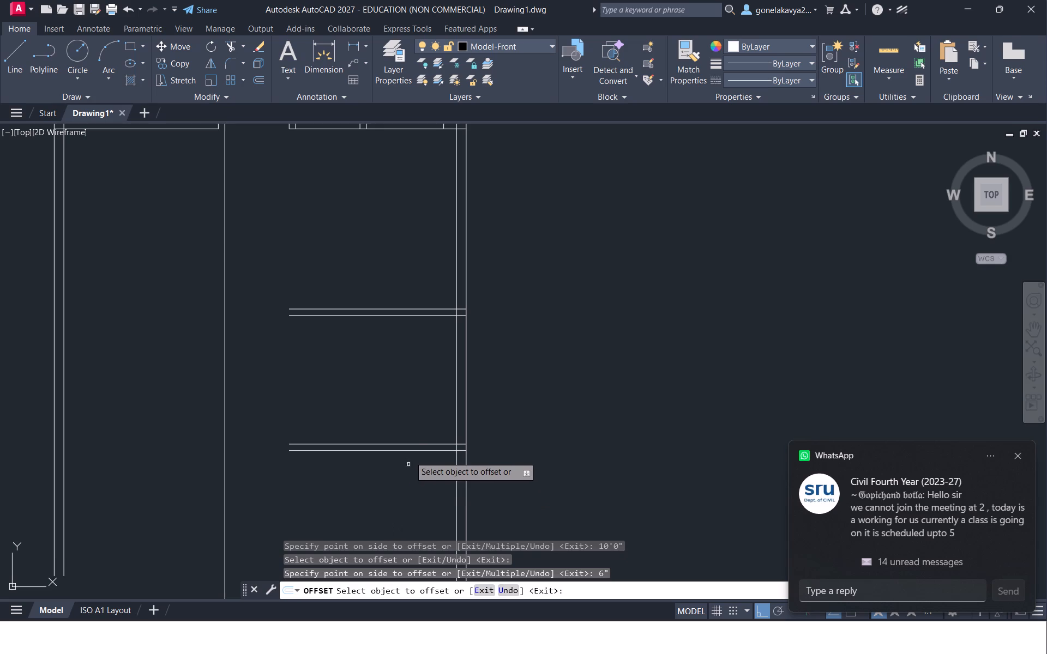
# Offset the east exterior wall's inner line 12'0" west across the two southeast horizontal partitions.
pyautogui.click(456, 387)
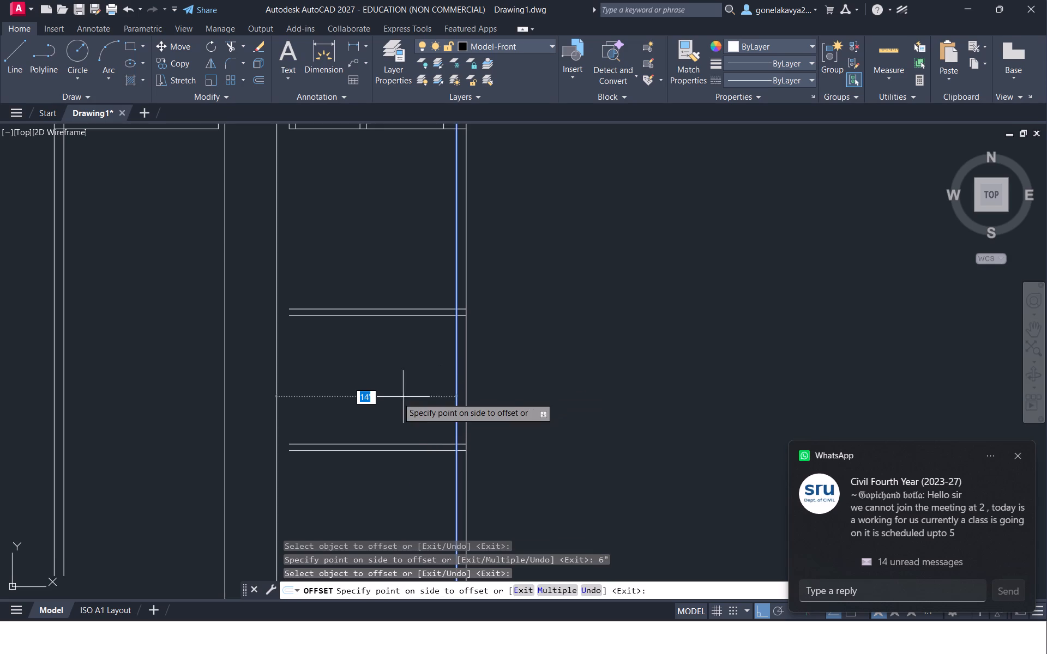
pyautogui.write('15')
pyautogui.press('BackSpace')
pyautogui.write("2'")
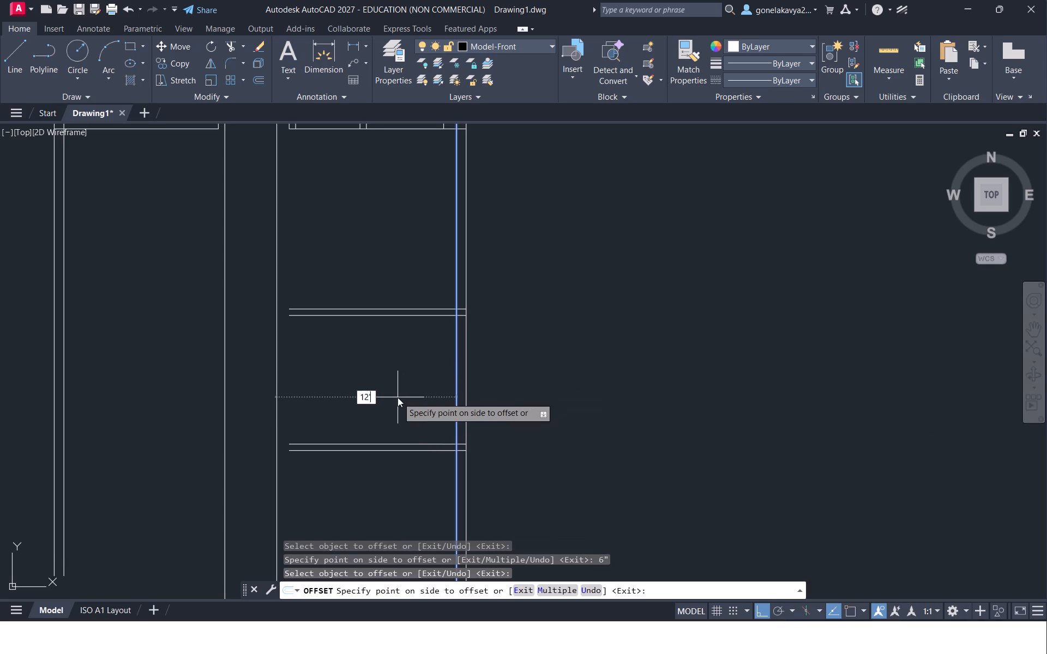
pyautogui.write('0"')
pyautogui.press('Return')
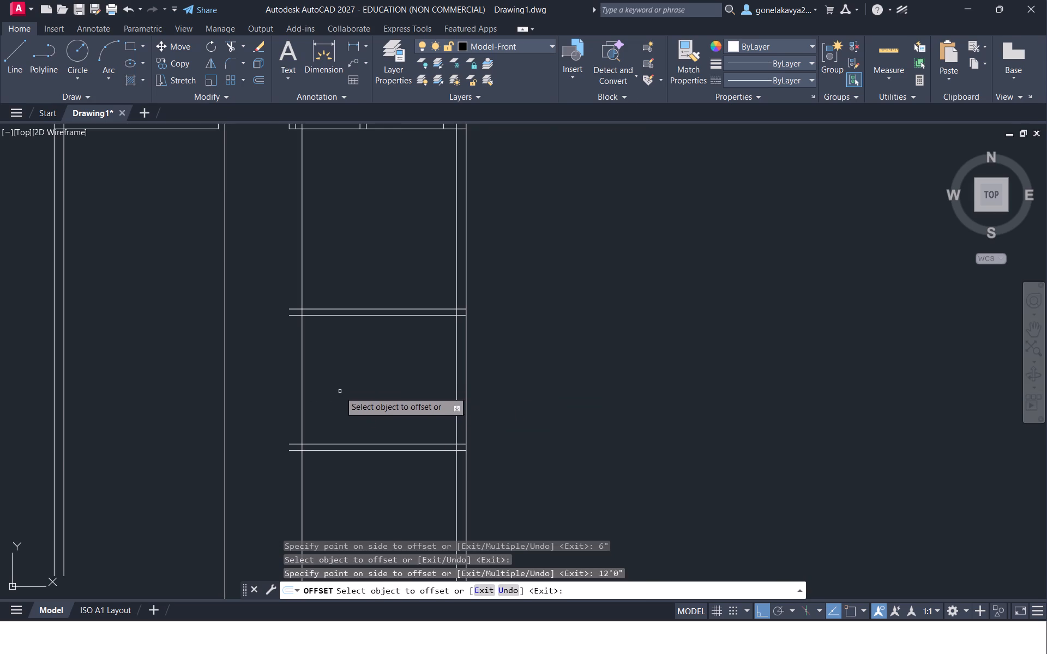
# Offset the vertical line crossing the southeast horizontal partitions 6" west to form a partition.
pyautogui.scroll(-1, 336, 407)
pyautogui.moveTo(336, 407); pyautogui.dragTo(339, 387, button='middle')
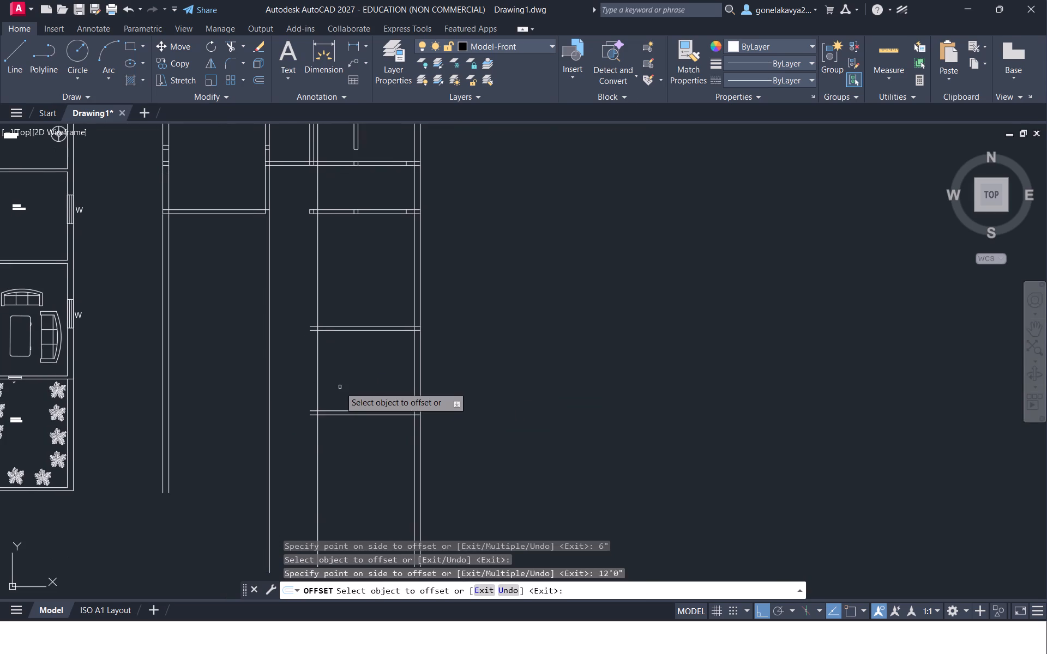
pyautogui.moveTo(315, 495); pyautogui.dragTo(316, 415, button='middle')
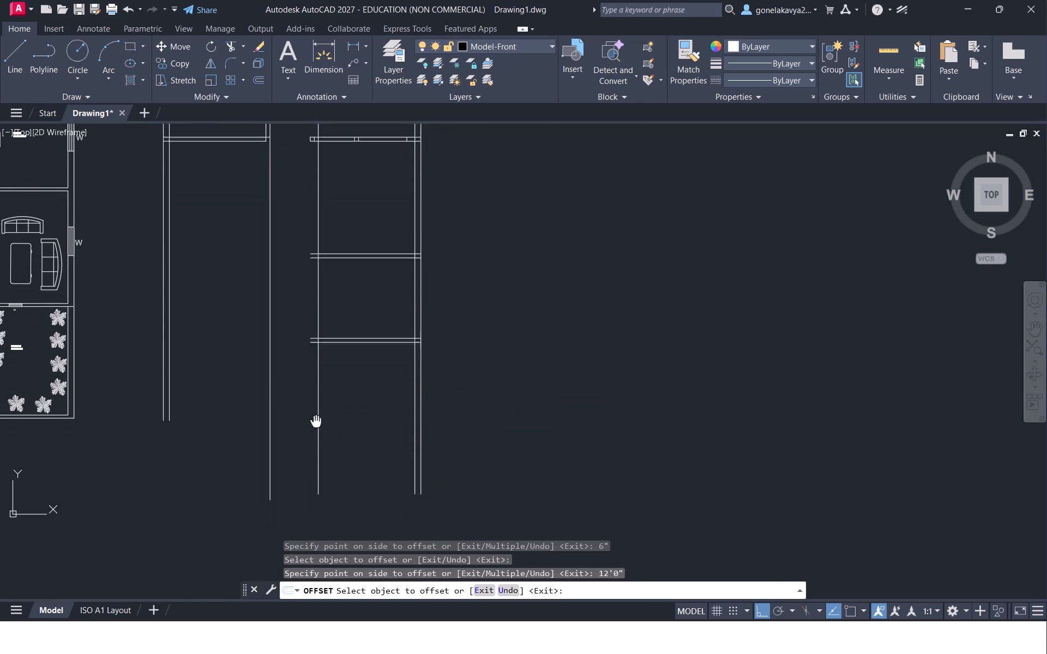
pyautogui.moveTo(316, 415); pyautogui.dragTo(318, 386, button='middle')
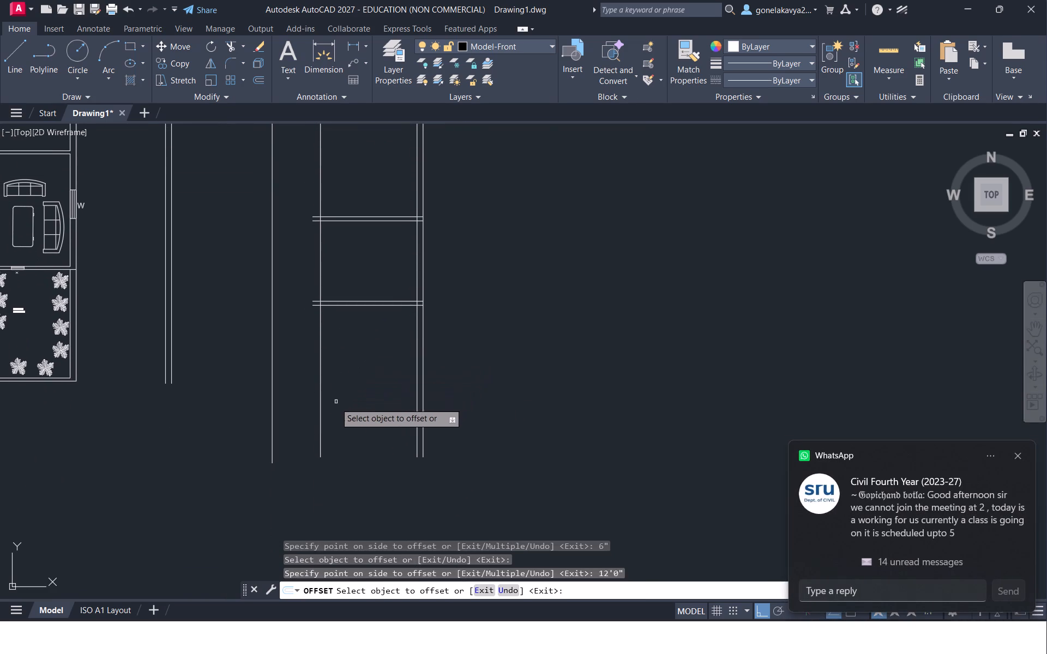
pyautogui.click(321, 415)
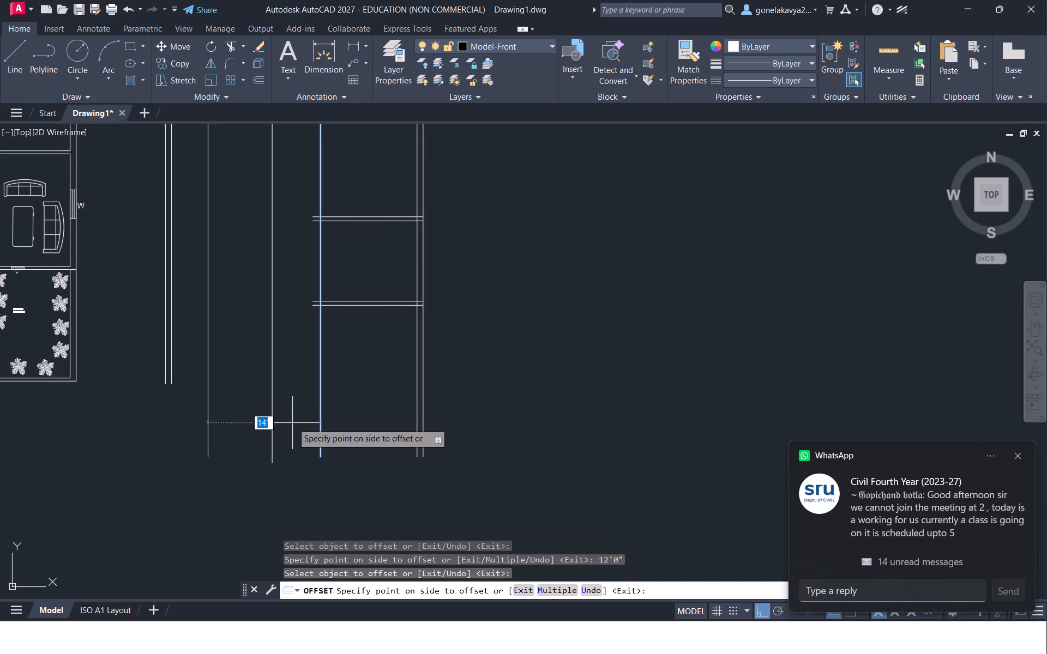
pyautogui.write('6"')
pyautogui.press('Return')
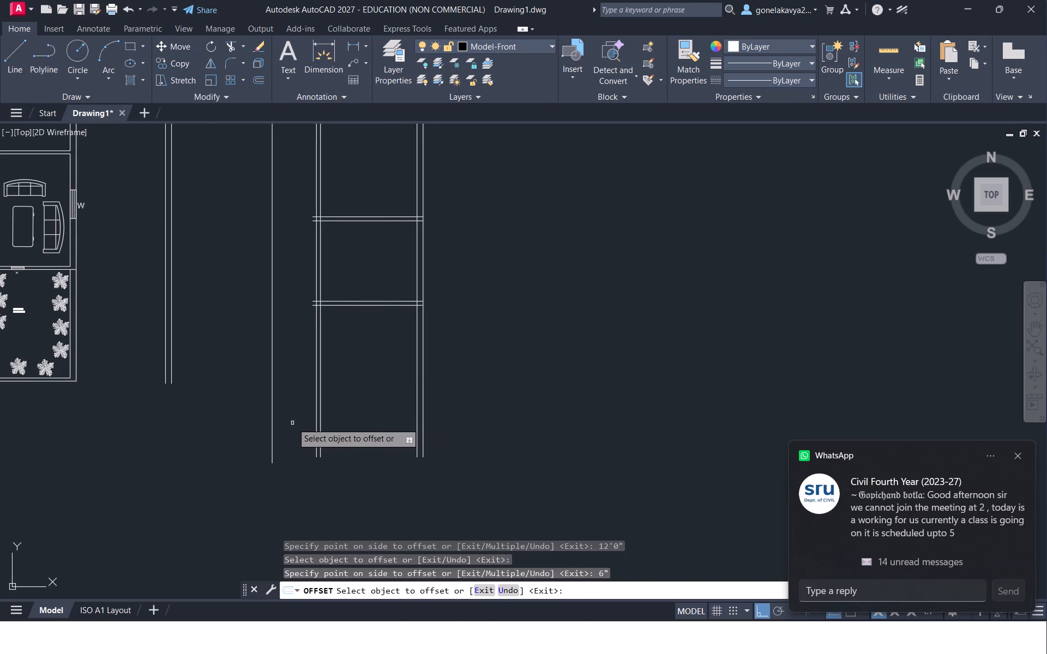
# Offset the lower line of the southernmost east horizontal partition 14' south.
pyautogui.moveTo(360, 341); pyautogui.dragTo(331, 436, button='middle')
pyautogui.scroll(-1, 331, 436)
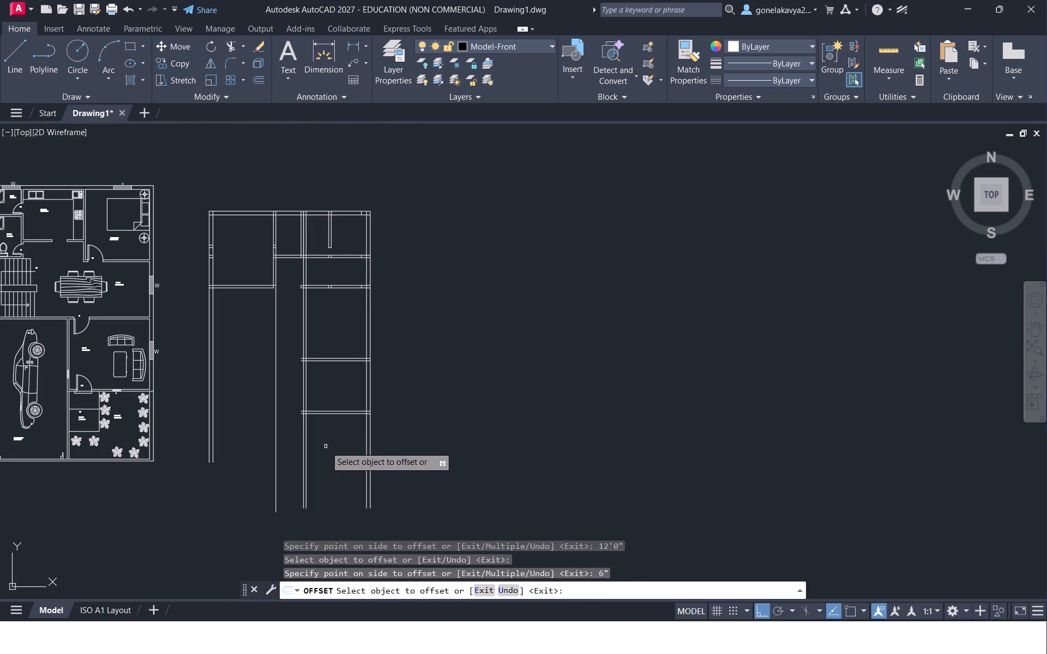
pyautogui.scroll(1, 326, 447)
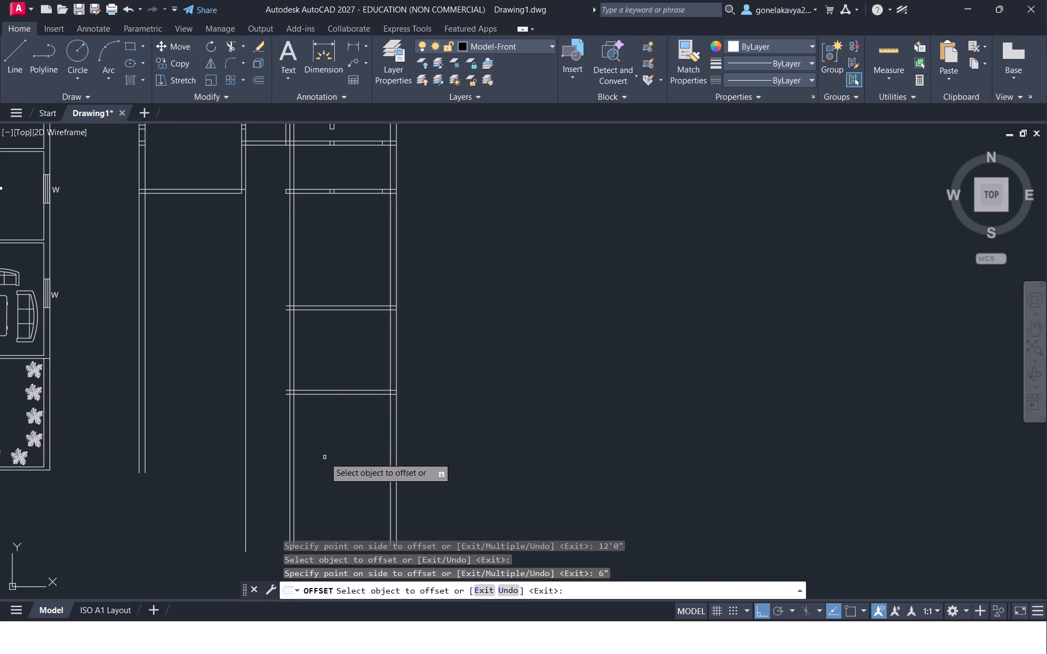
pyautogui.moveTo(317, 449); pyautogui.dragTo(304, 423, button='middle')
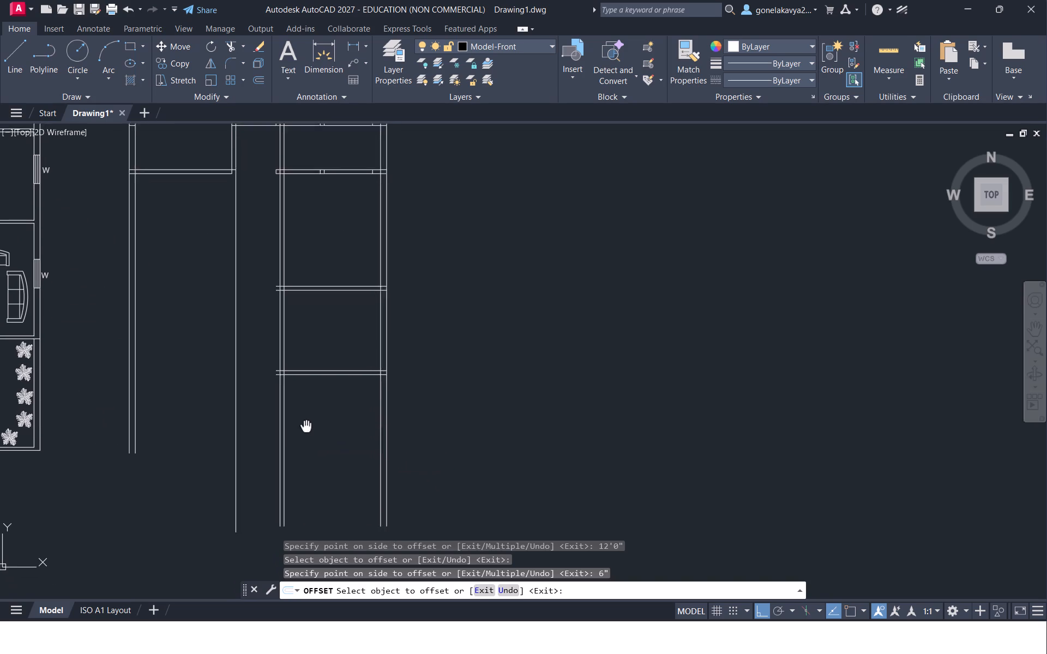
pyautogui.moveTo(304, 423); pyautogui.dragTo(288, 406, button='middle')
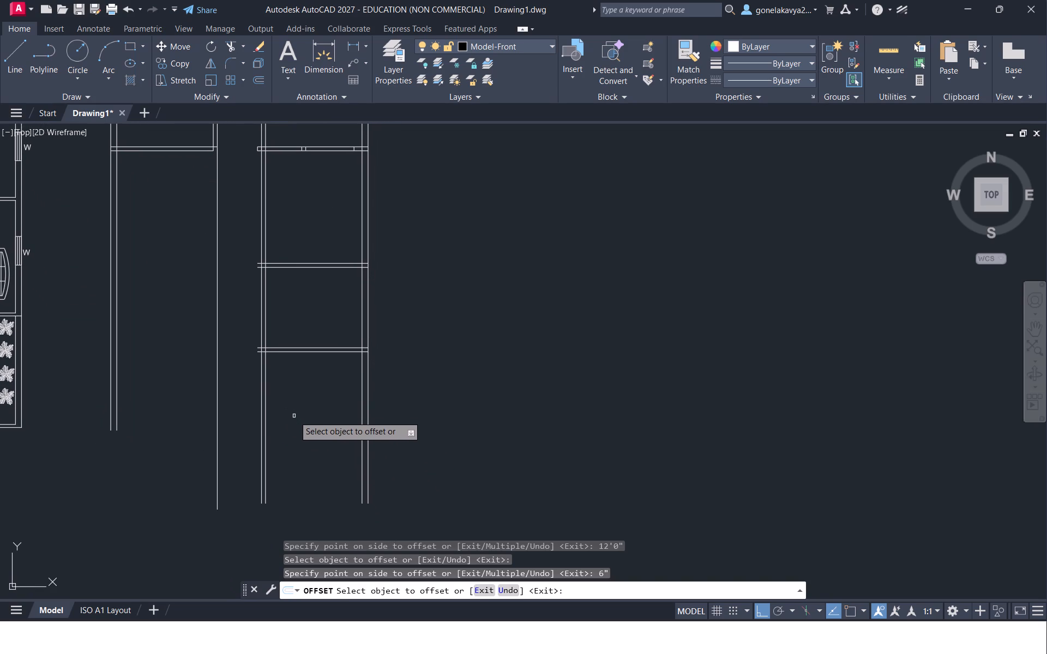
pyautogui.moveTo(299, 392); pyautogui.dragTo(294, 343, button='middle')
pyautogui.click(329, 303)
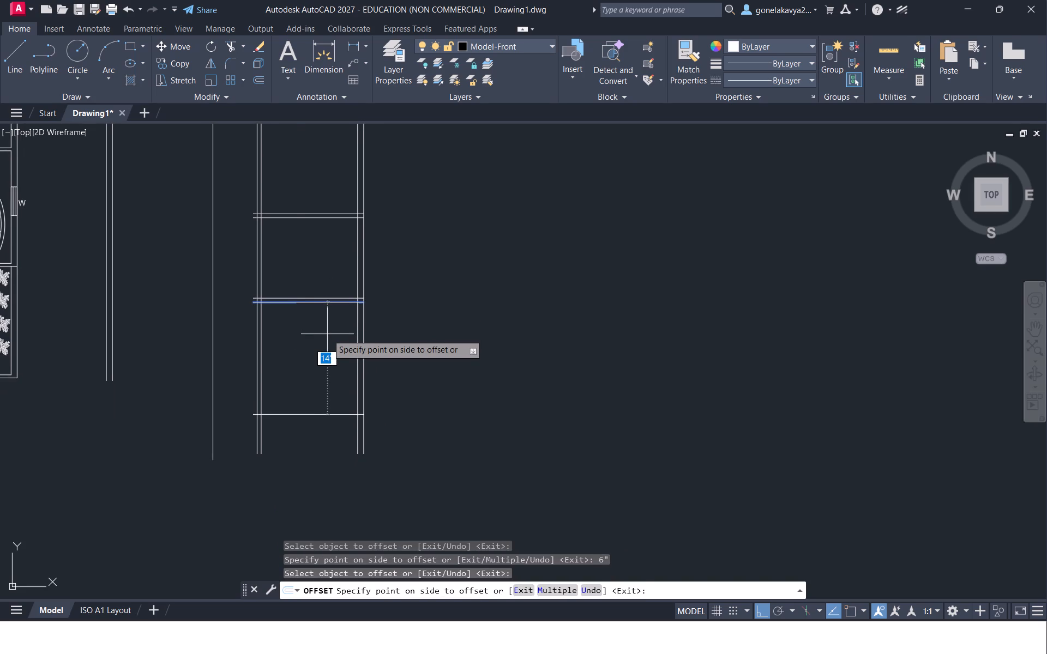
pyautogui.click(327, 334)
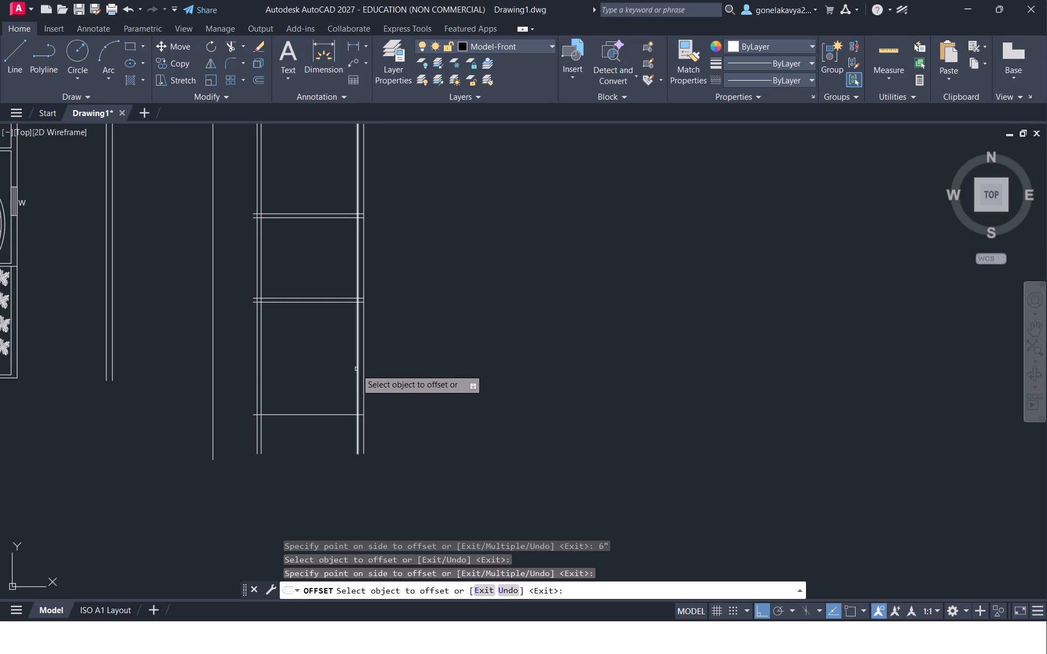
# Offset the east exterior wall's inner line 18'0" west.
pyautogui.click(356, 369)
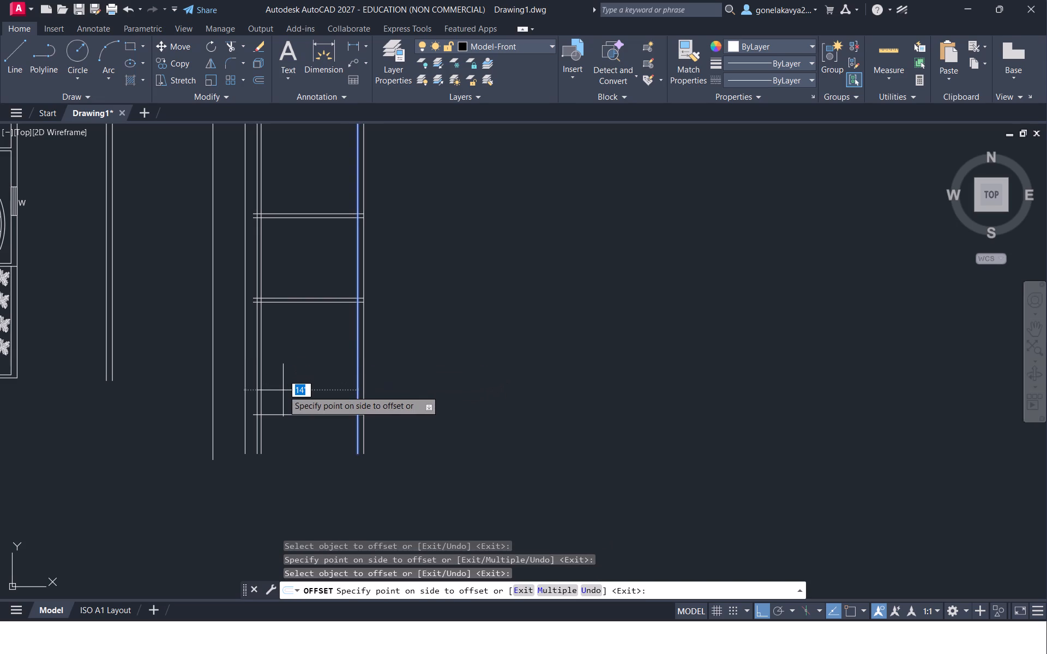
pyautogui.write('18\'0"')
pyautogui.press('Return')
pyautogui.scroll(-1, 283, 390)
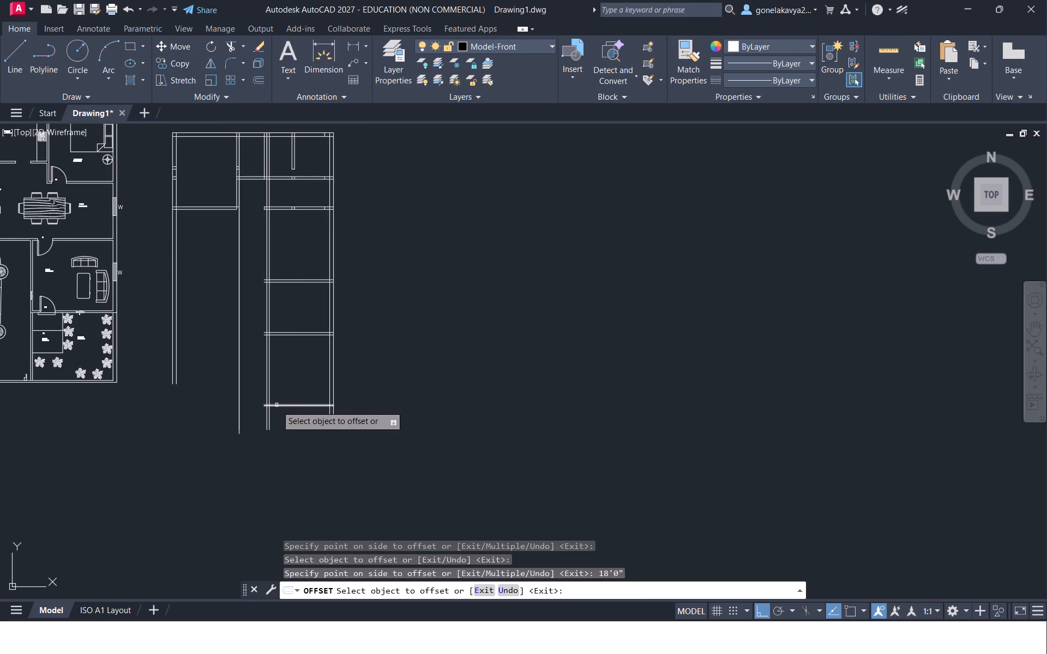
# Offset the southernmost horizontal line 6" south to form a partition.
pyautogui.scroll(2, 276, 405)
pyautogui.click(284, 407)
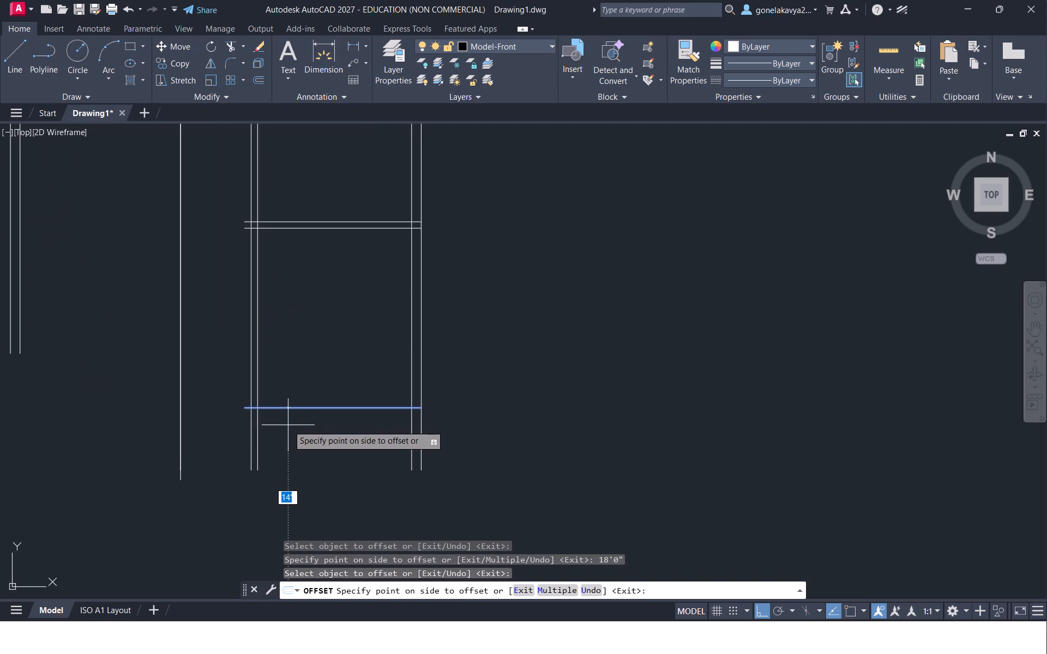
pyautogui.write('6"')
pyautogui.press('Return')
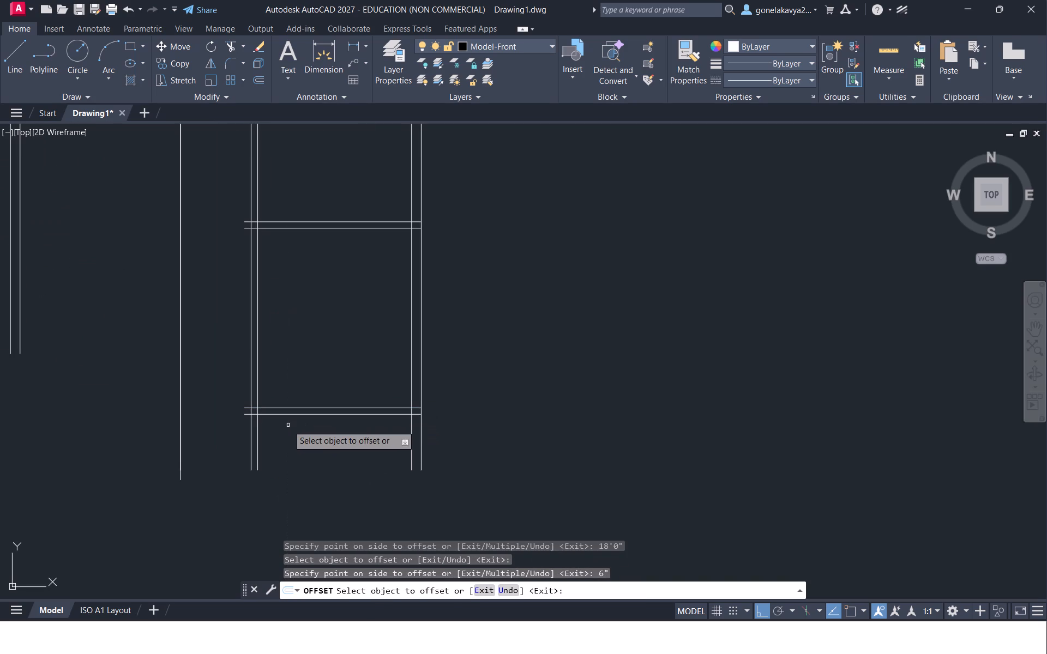
pyautogui.press('Escape')
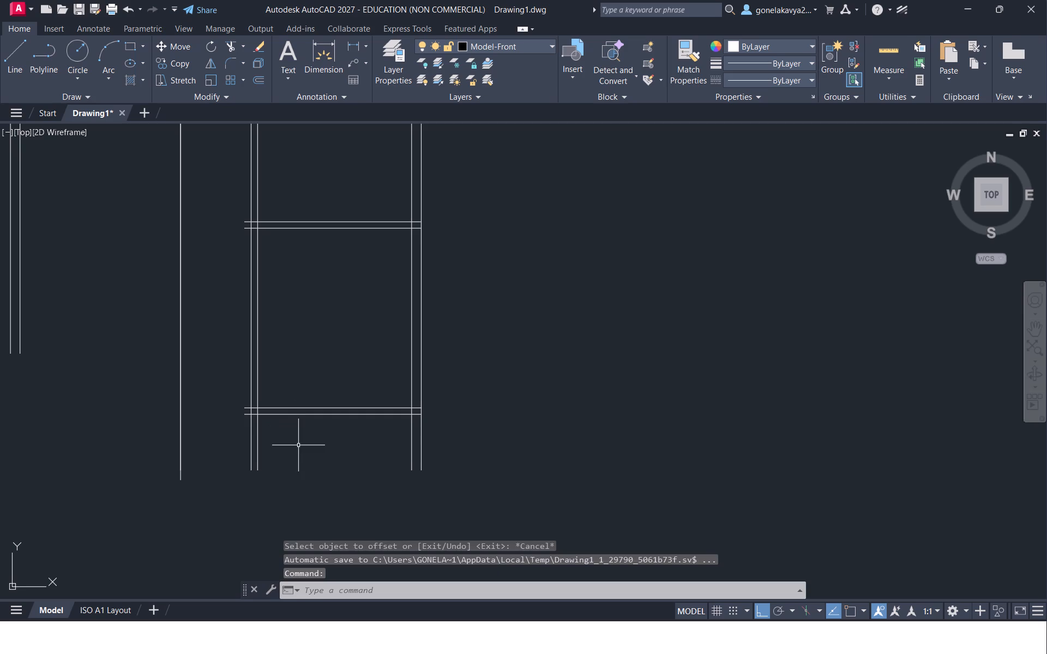
# Extend both lines of the southernmost horizontal partition west to the vertical line 18'0" from the east wall.
pyautogui.scroll(1, 290, 422)
pyautogui.write('EX')
pyautogui.press('space')
pyautogui.click(295, 399)
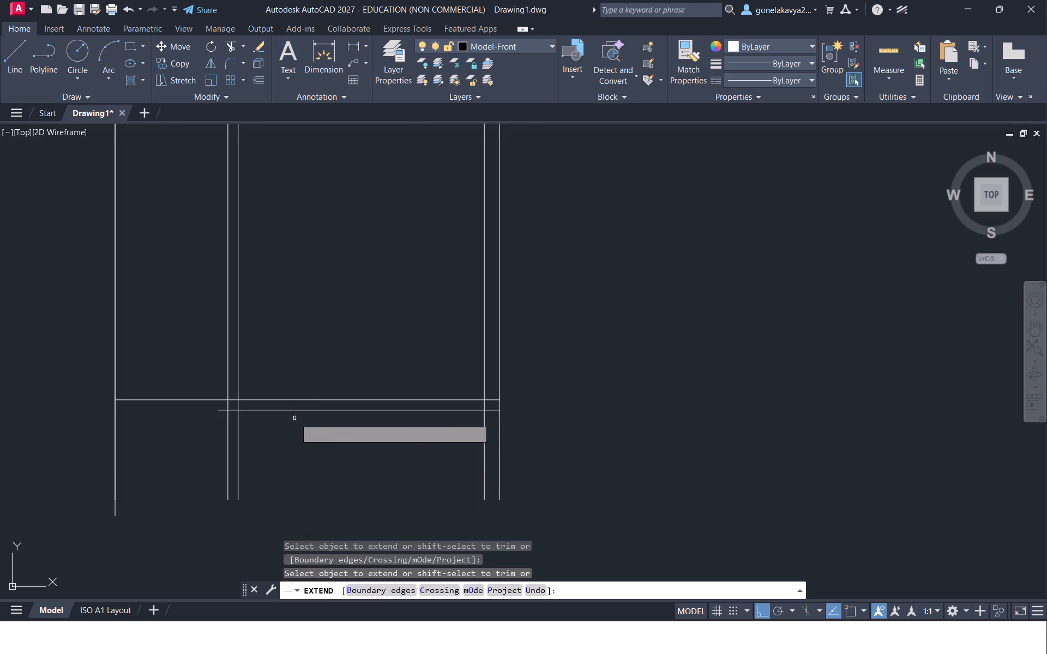
pyautogui.click(294, 408)
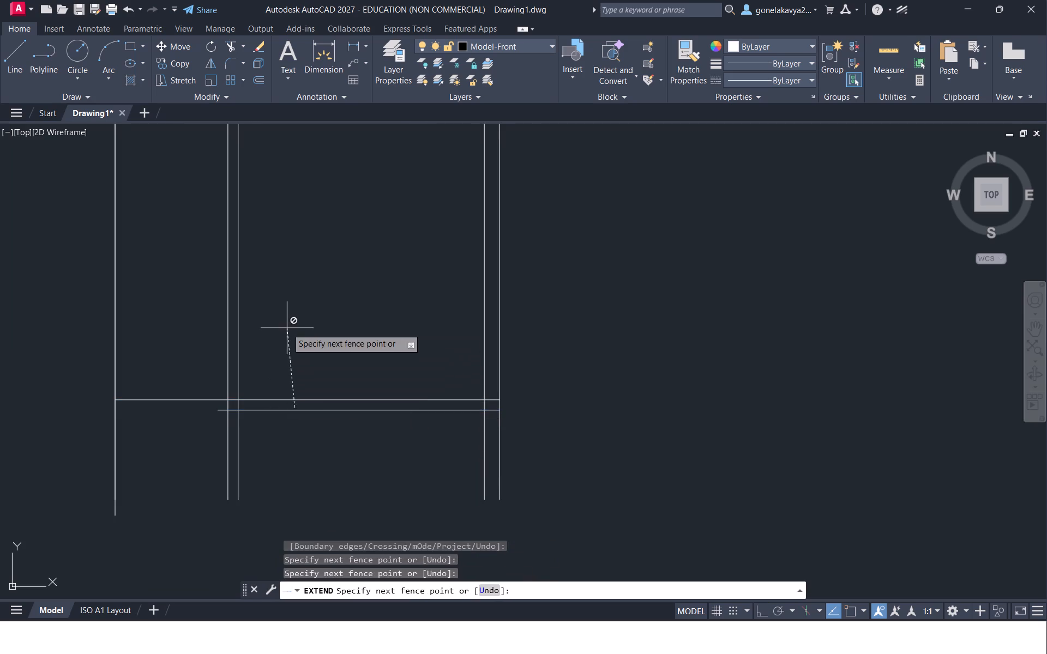
pyautogui.moveTo(287, 328); pyautogui.dragTo(296, 356, button='middle')
pyautogui.moveTo(332, 373); pyautogui.dragTo(331, 380)
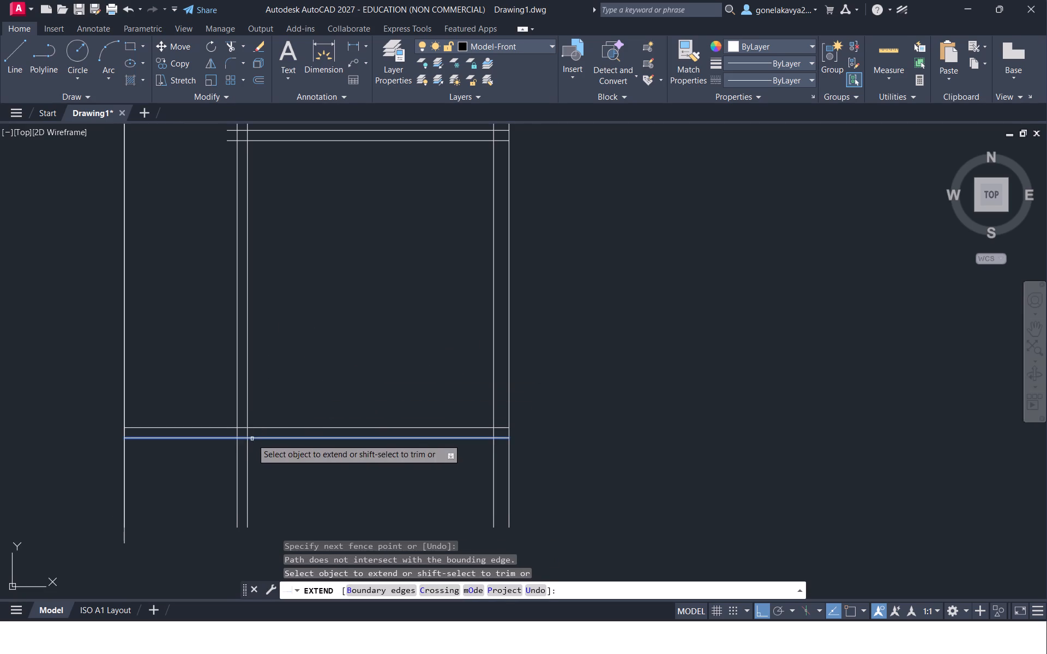
pyautogui.click(252, 439)
# Extend both lines of the two horizontal partitions above the southernmost one west to the same vertical line.
pyautogui.moveTo(322, 257); pyautogui.dragTo(334, 432, button='middle')
pyautogui.scroll(1, 285, 370)
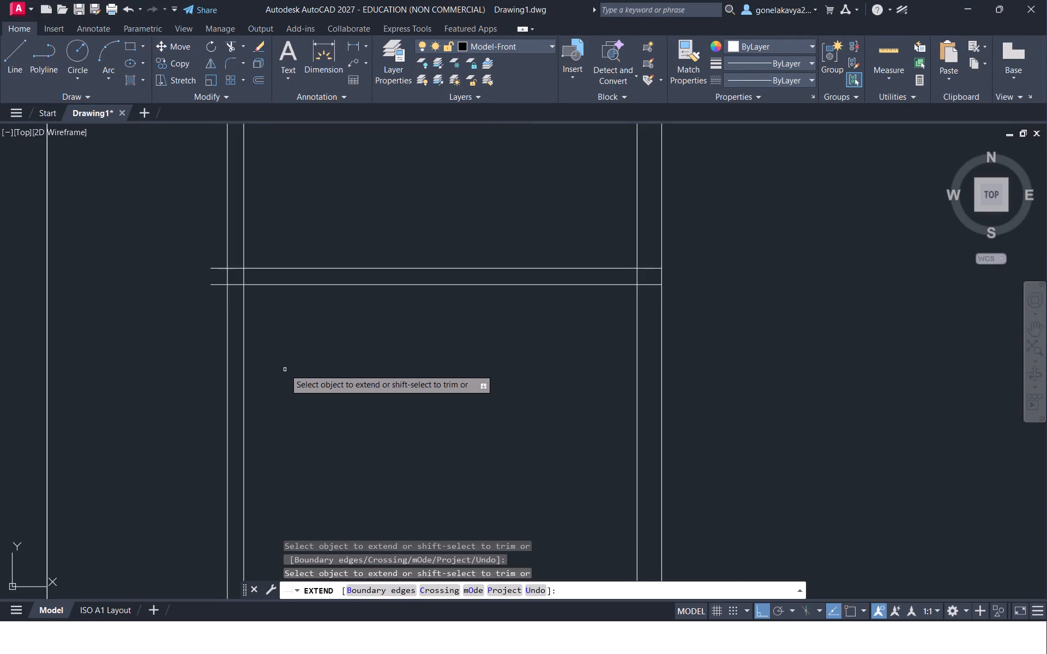
pyautogui.moveTo(288, 375); pyautogui.dragTo(305, 474, button='middle')
pyautogui.scroll(-2, 305, 441)
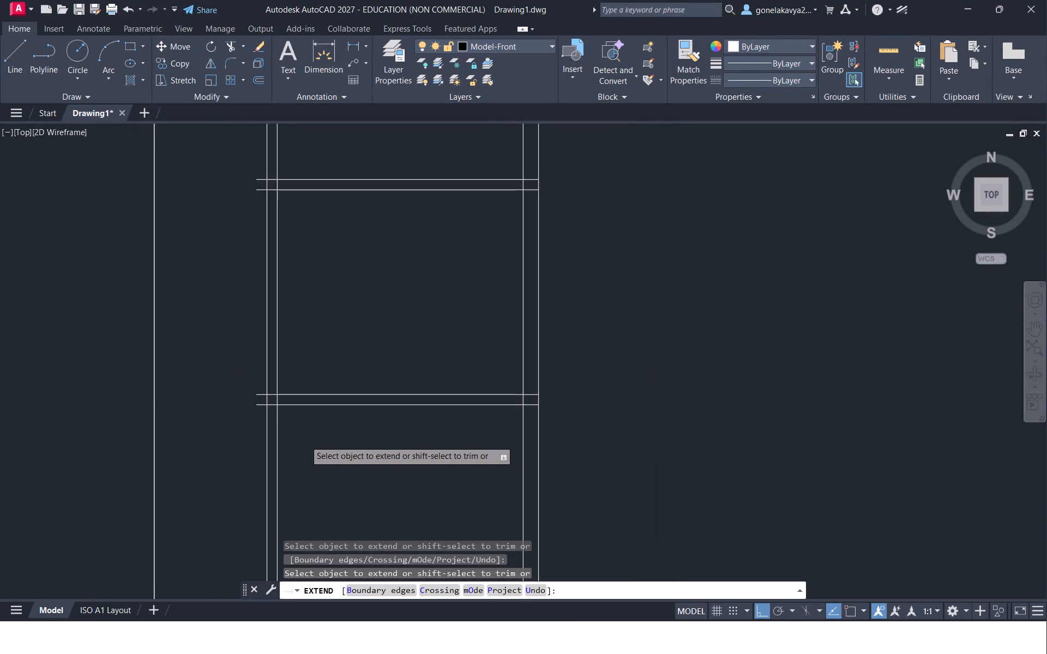
pyautogui.scroll(-1, 239, 456)
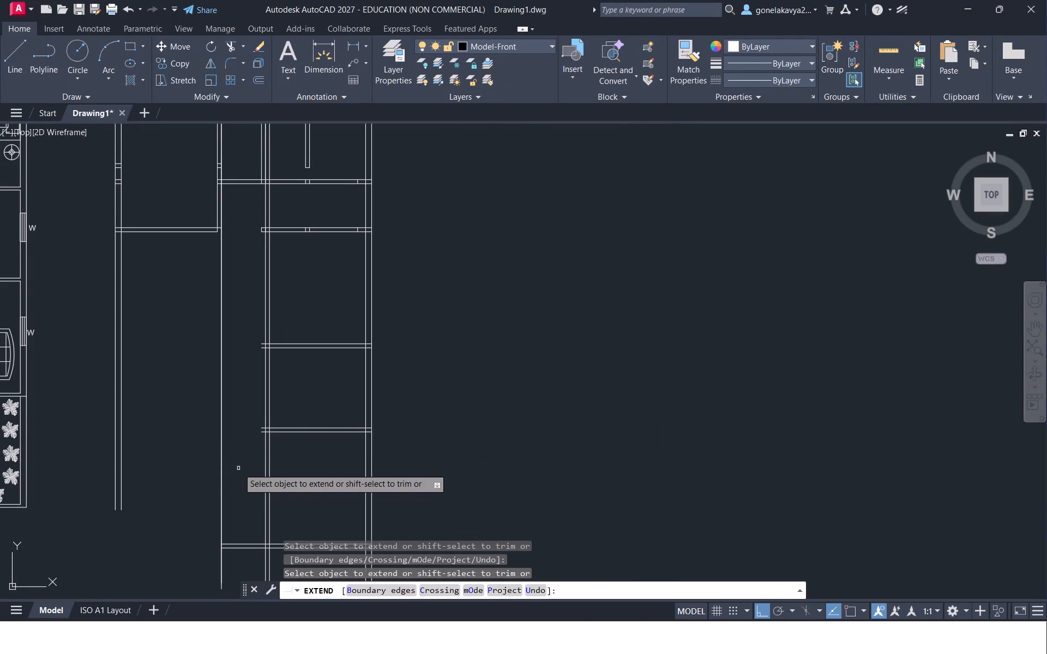
pyautogui.moveTo(239, 461); pyautogui.dragTo(236, 439, button='middle')
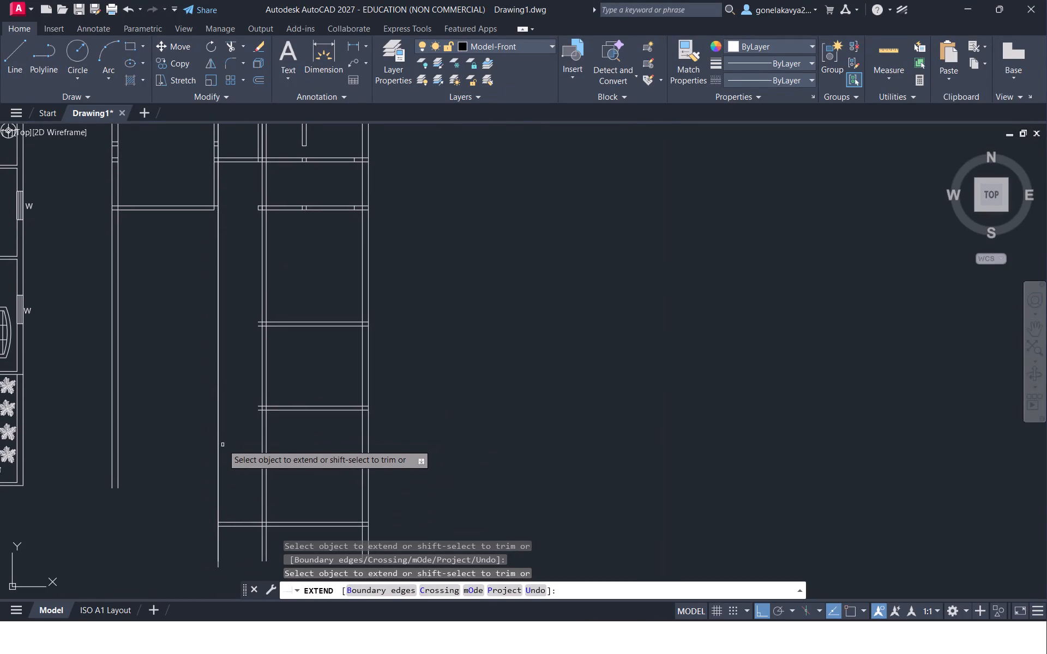
pyautogui.click(289, 408)
pyautogui.click(291, 408)
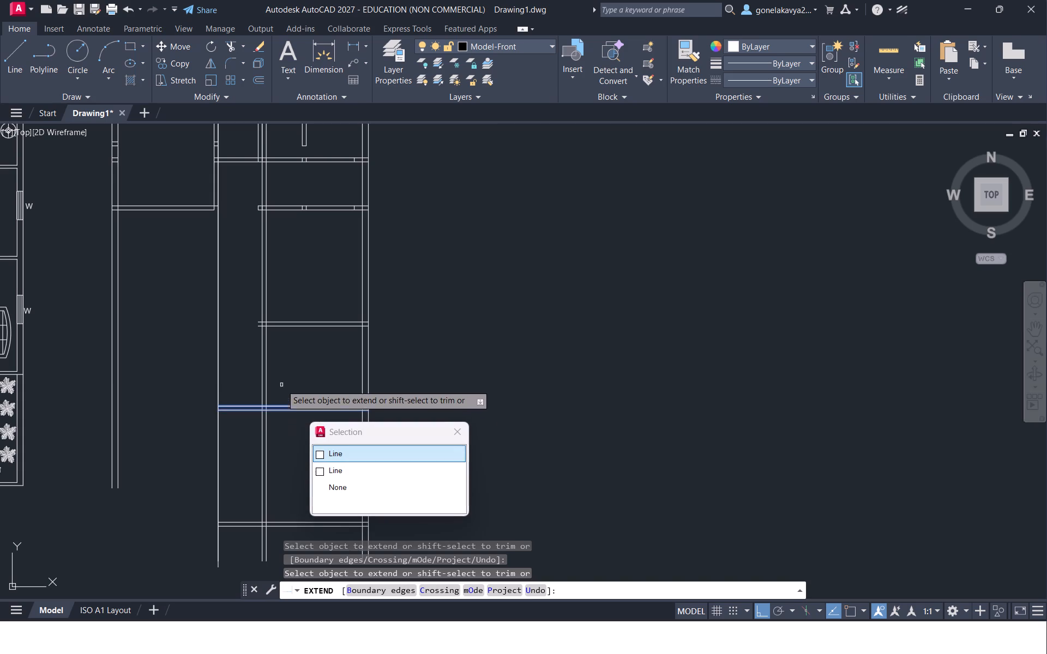
pyautogui.click(295, 326)
pyautogui.click(297, 323)
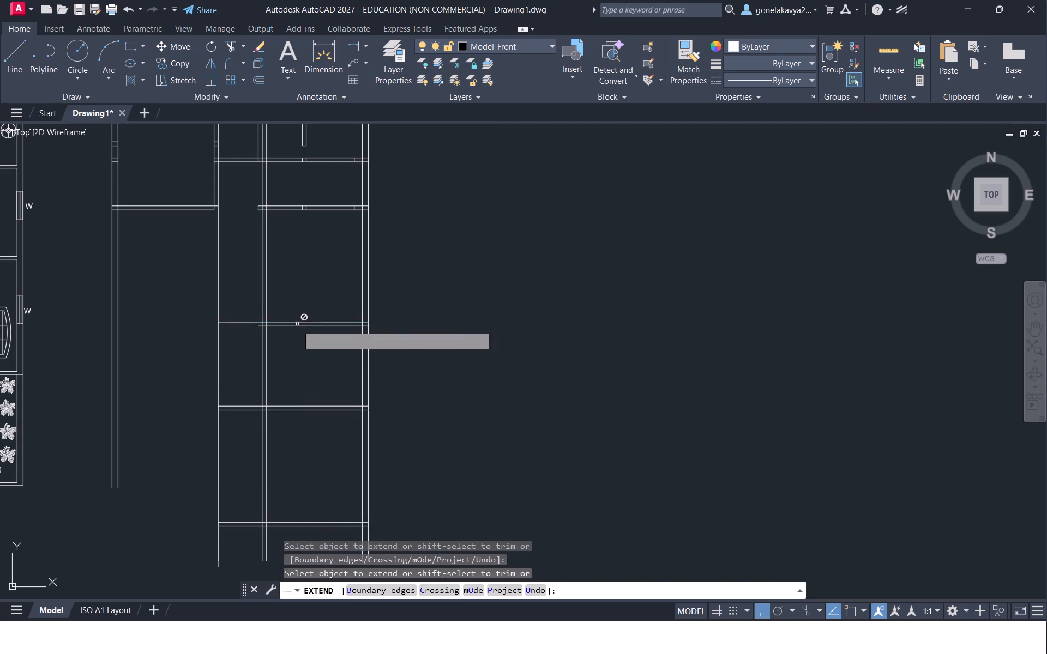
pyautogui.click(294, 328)
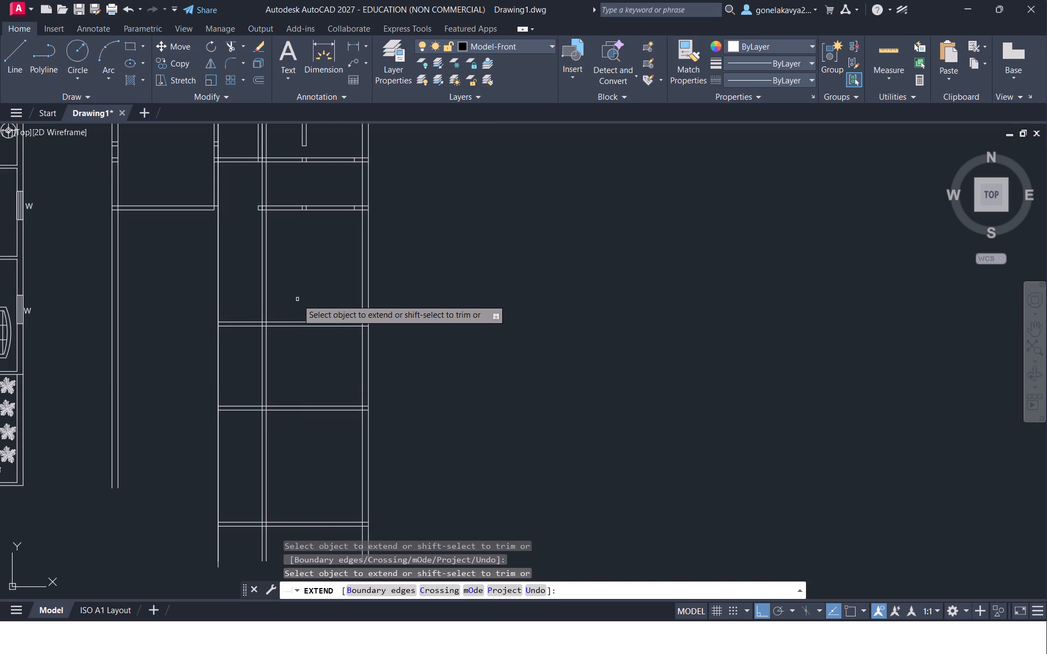
pyautogui.moveTo(294, 287); pyautogui.dragTo(273, 386, button='middle')
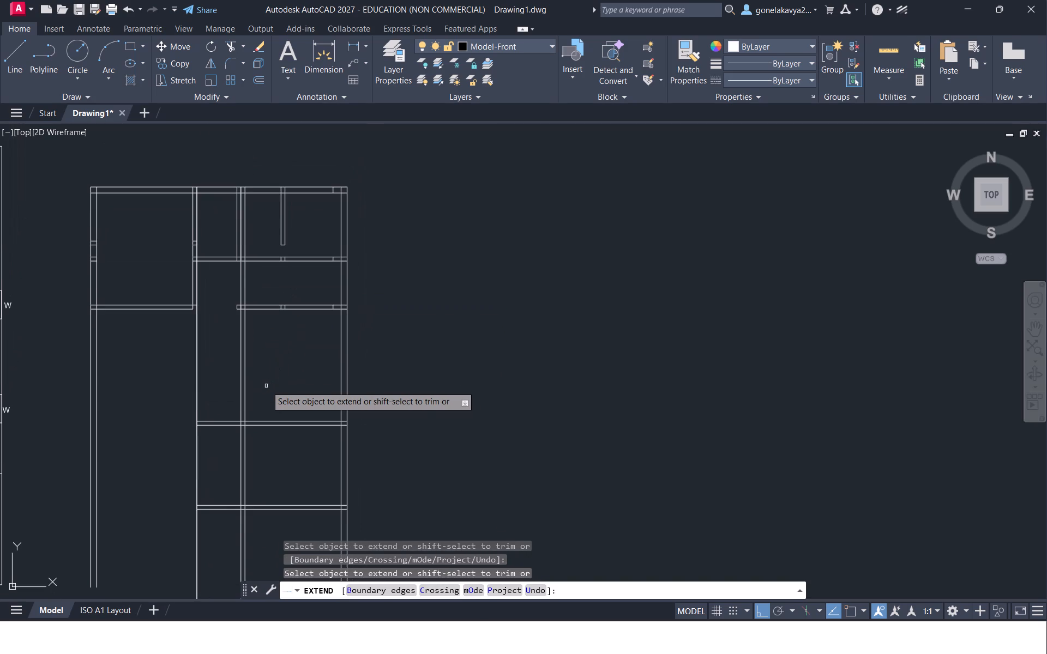
pyautogui.moveTo(275, 380); pyautogui.dragTo(278, 407, button='middle')
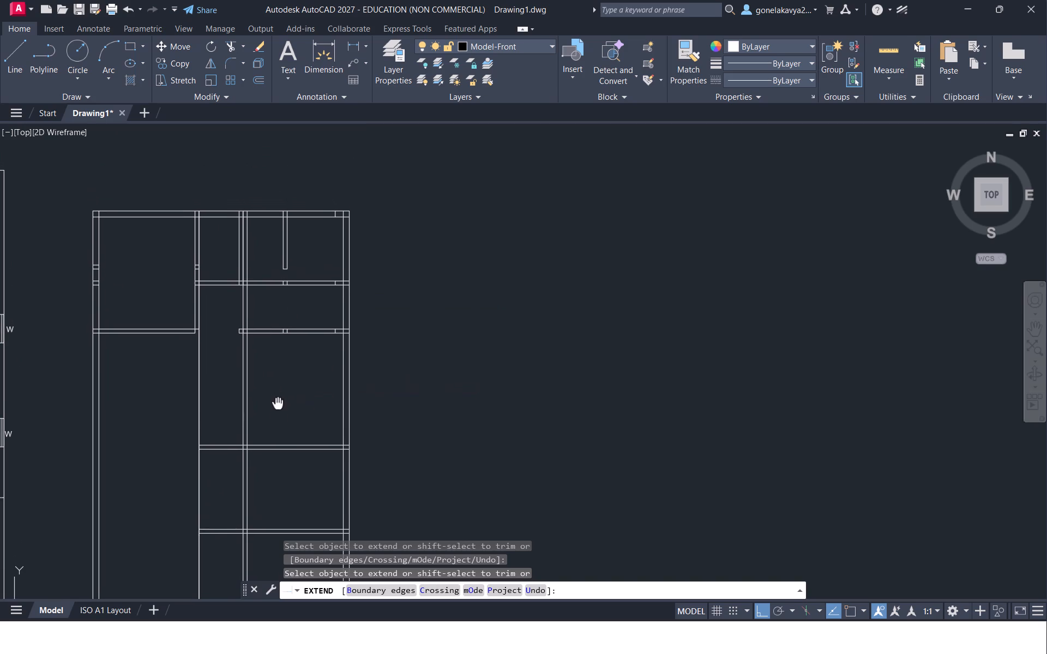
pyautogui.moveTo(278, 407); pyautogui.dragTo(278, 409, button='middle')
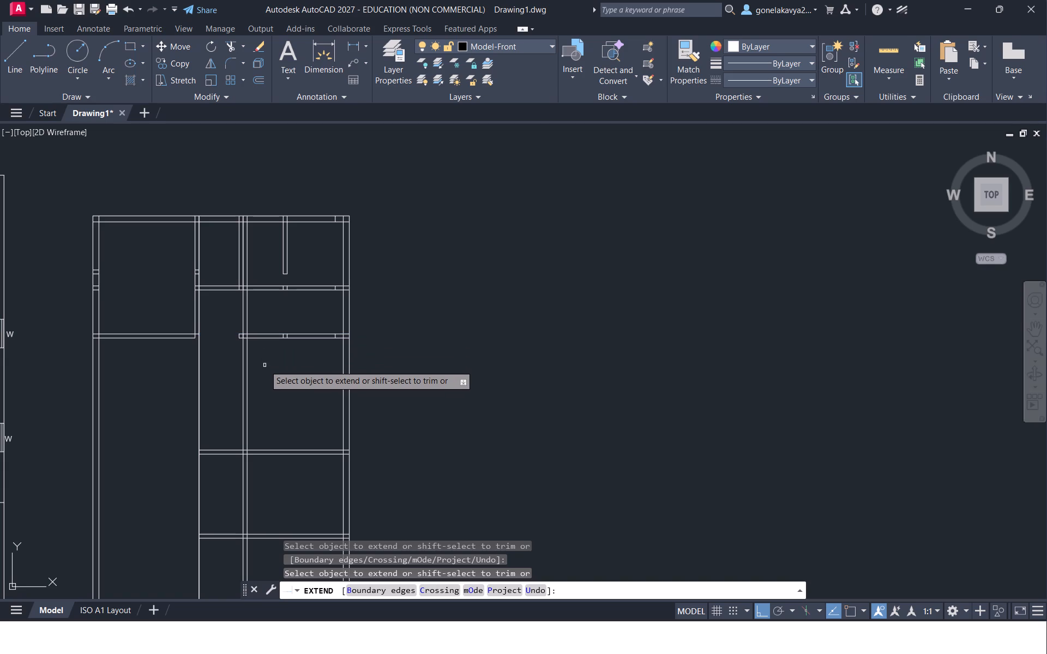
pyautogui.press('Escape')
# Trim away the spans of the second horizontal partition from the north, between the interior vertical partition and the east exterior wall.
pyautogui.press('t')
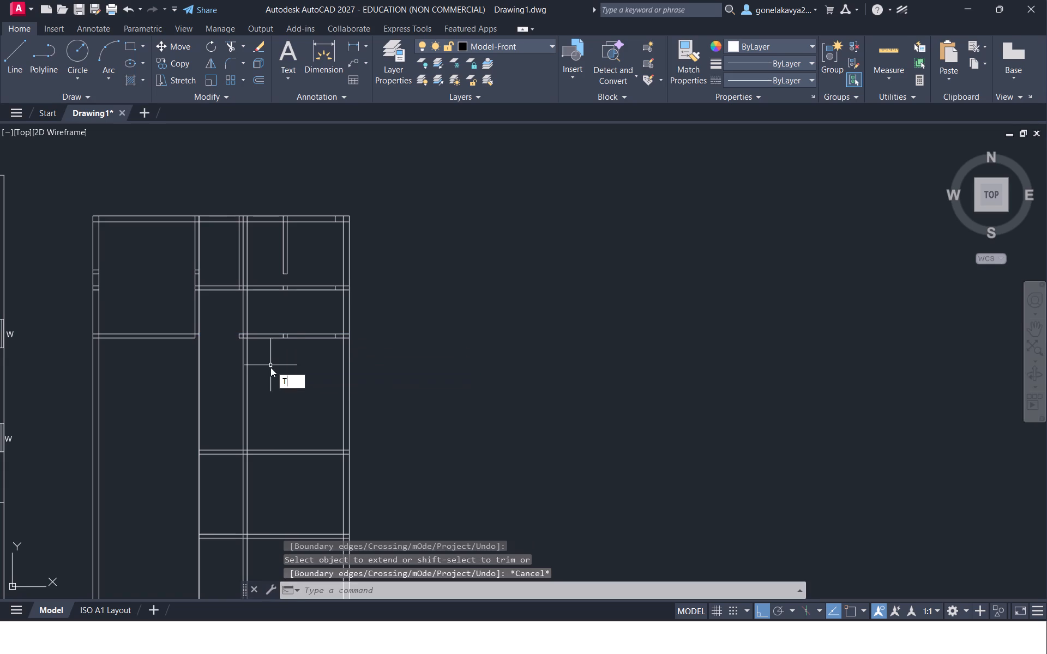
pyautogui.write('R')
pyautogui.press('space')
pyautogui.scroll(2, 225, 343)
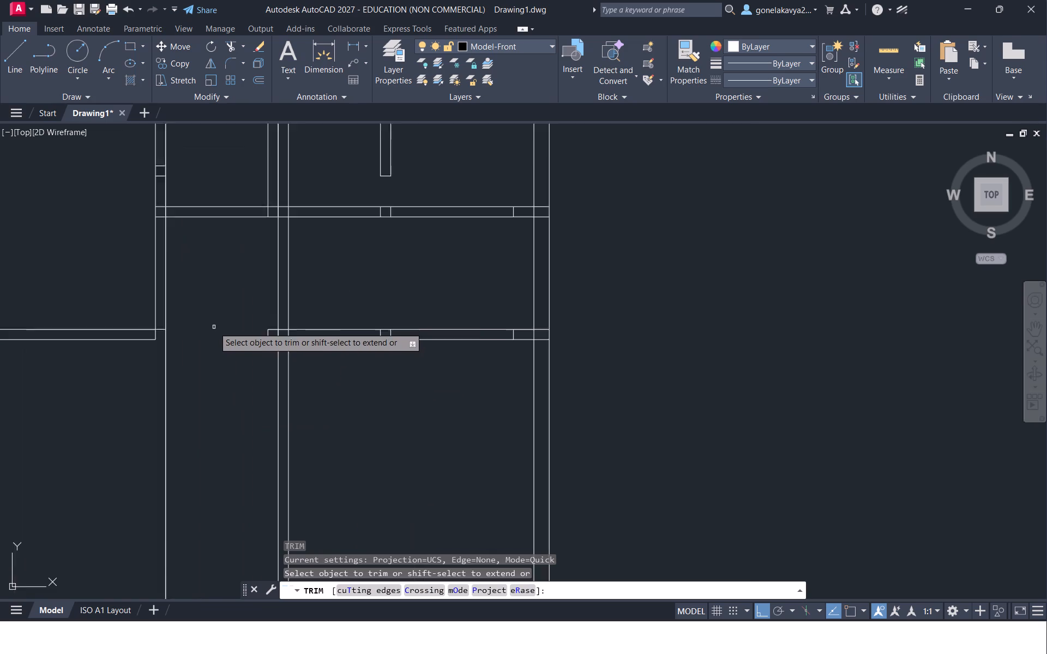
pyautogui.scroll(1, 214, 327)
pyautogui.scroll(-2, 233, 389)
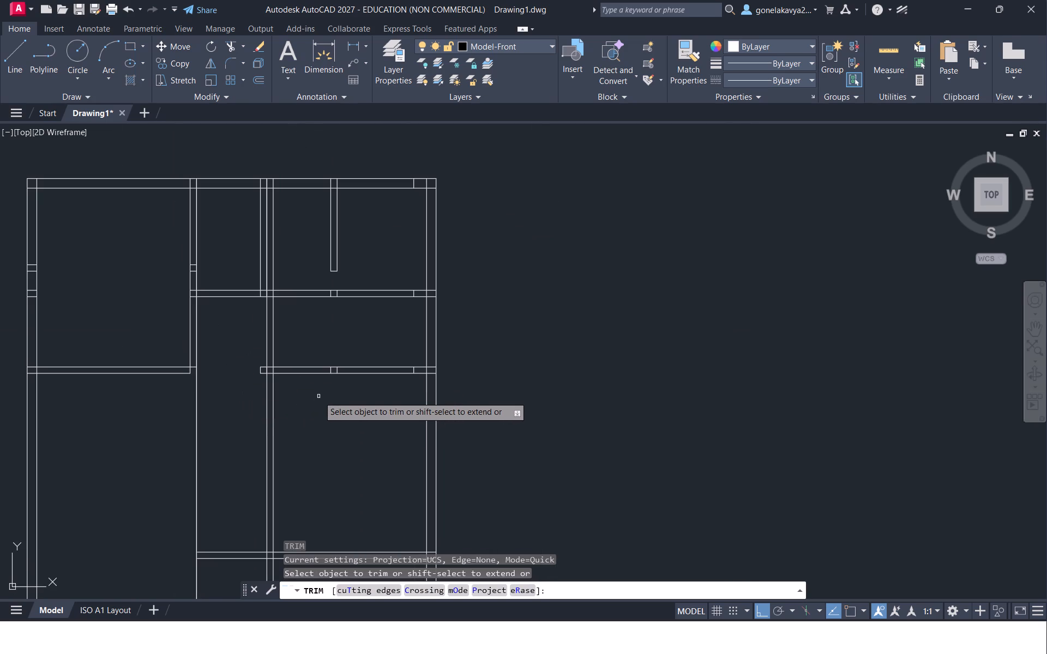
pyautogui.scroll(-1, 318, 398)
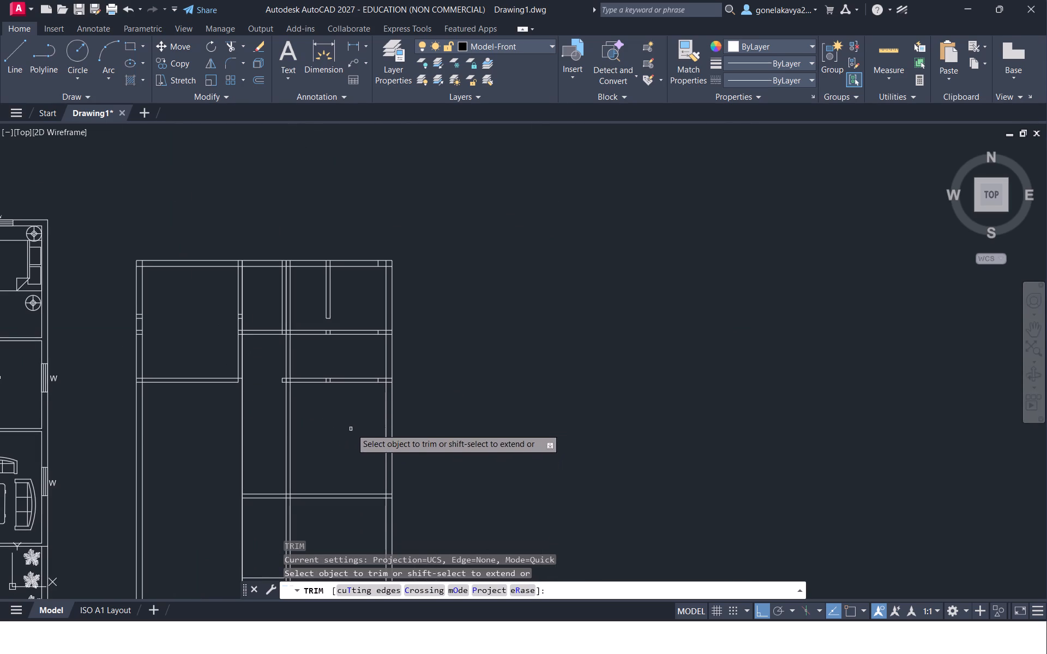
pyautogui.moveTo(326, 437); pyautogui.dragTo(281, 390, button='middle')
pyautogui.moveTo(279, 379); pyautogui.dragTo(323, 365)
pyautogui.scroll(1, 256, 339)
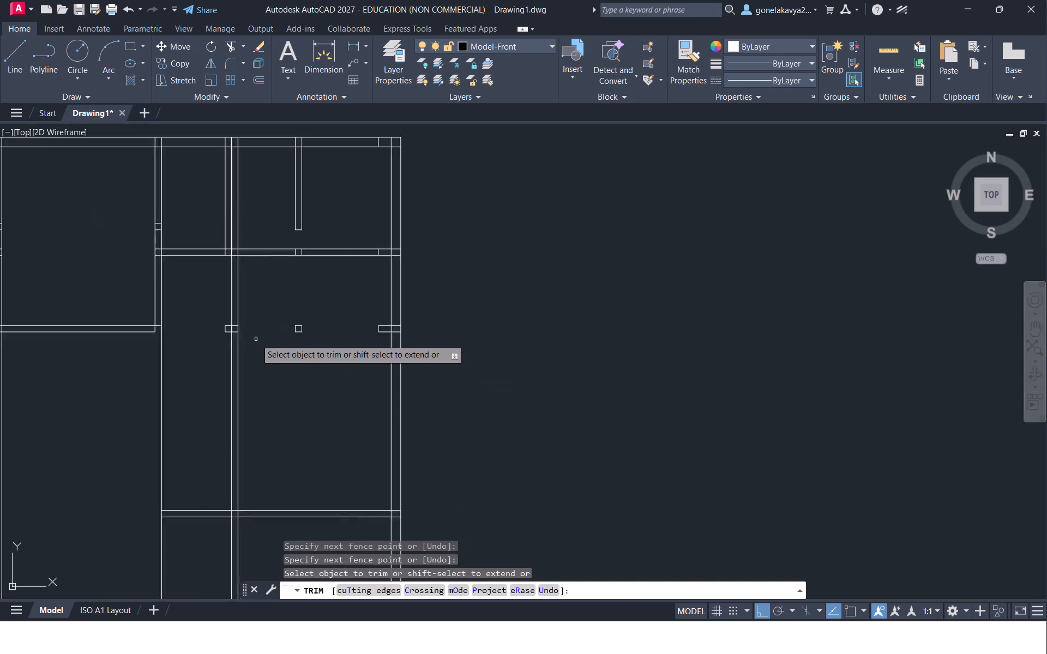
# Trim away the vertical double line south of the northernmost horizontal partition, together with the leftover pieces at its former junction.
pyautogui.scroll(1, 256, 339)
pyautogui.moveTo(193, 324); pyautogui.dragTo(257, 313)
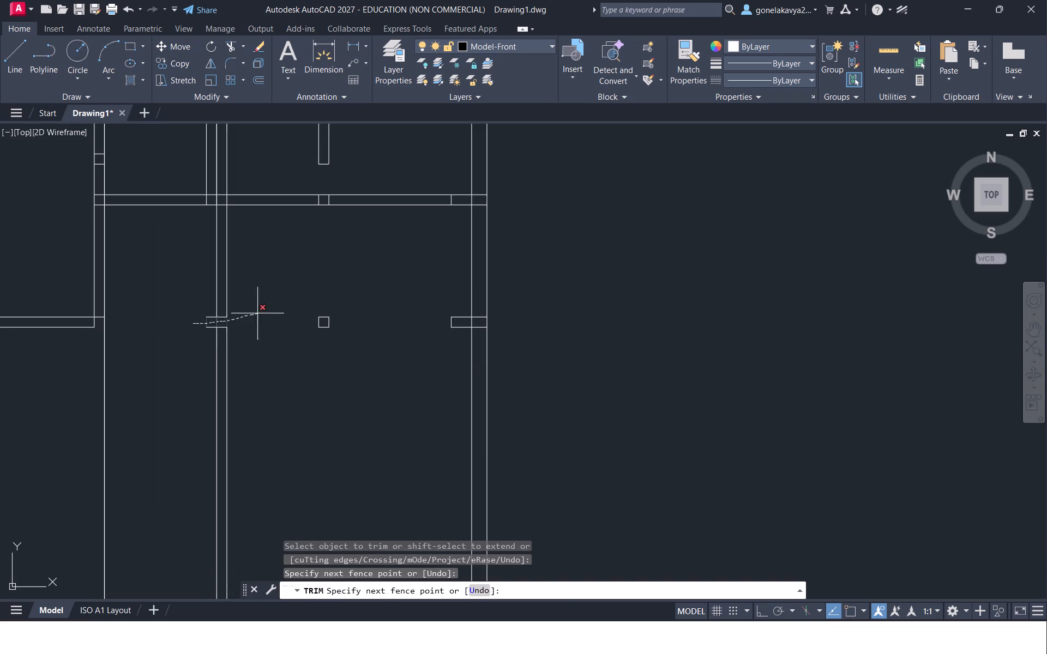
pyautogui.moveTo(257, 313); pyautogui.dragTo(258, 313)
pyautogui.scroll(-3, 257, 354)
pyautogui.moveTo(268, 390); pyautogui.dragTo(245, 388)
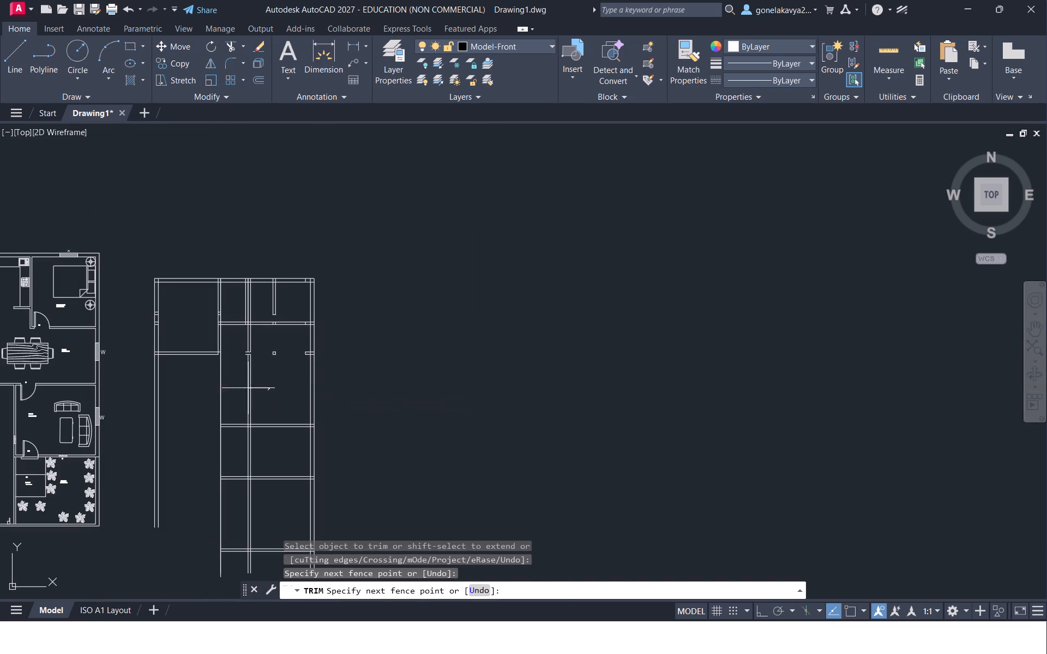
pyautogui.moveTo(245, 388); pyautogui.dragTo(239, 389)
pyautogui.scroll(3, 268, 354)
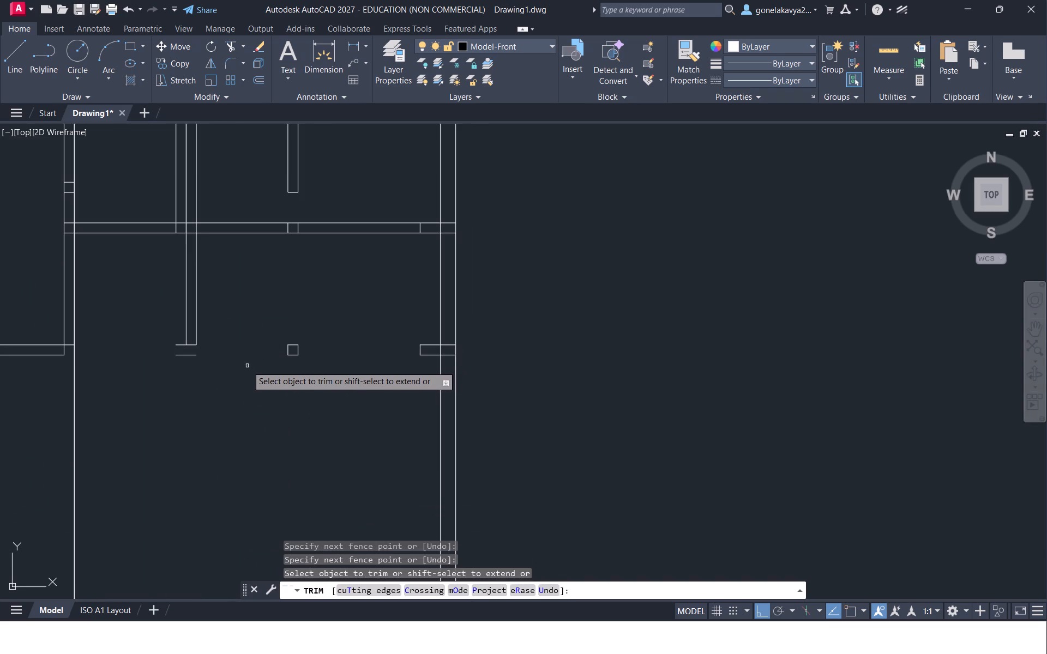
pyautogui.moveTo(170, 315); pyautogui.dragTo(174, 355)
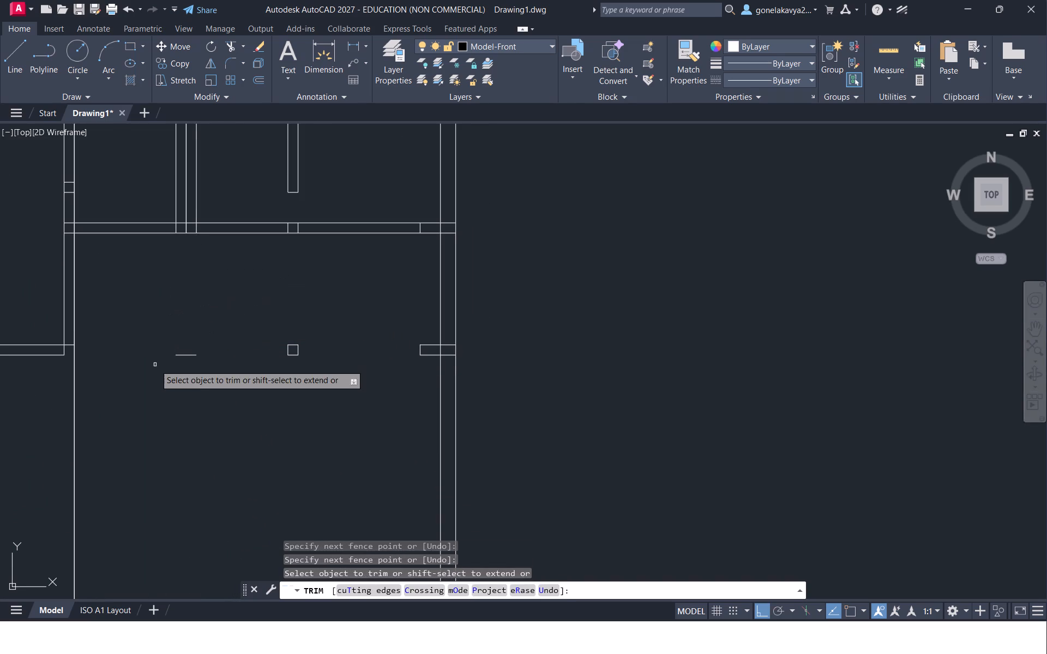
pyautogui.moveTo(170, 358); pyautogui.dragTo(236, 334)
# Trim away the leftover small square and the short stub at the east exterior wall from the removed partition.
pyautogui.moveTo(310, 352); pyautogui.dragTo(287, 353)
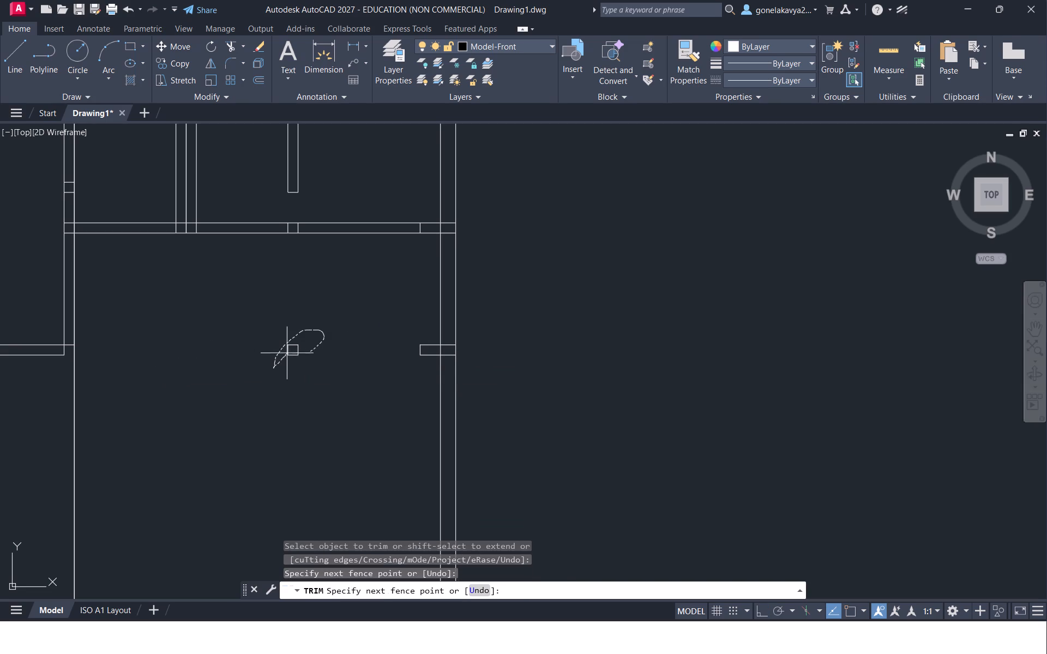
pyautogui.moveTo(287, 353); pyautogui.dragTo(304, 344)
pyautogui.moveTo(293, 342); pyautogui.dragTo(294, 356)
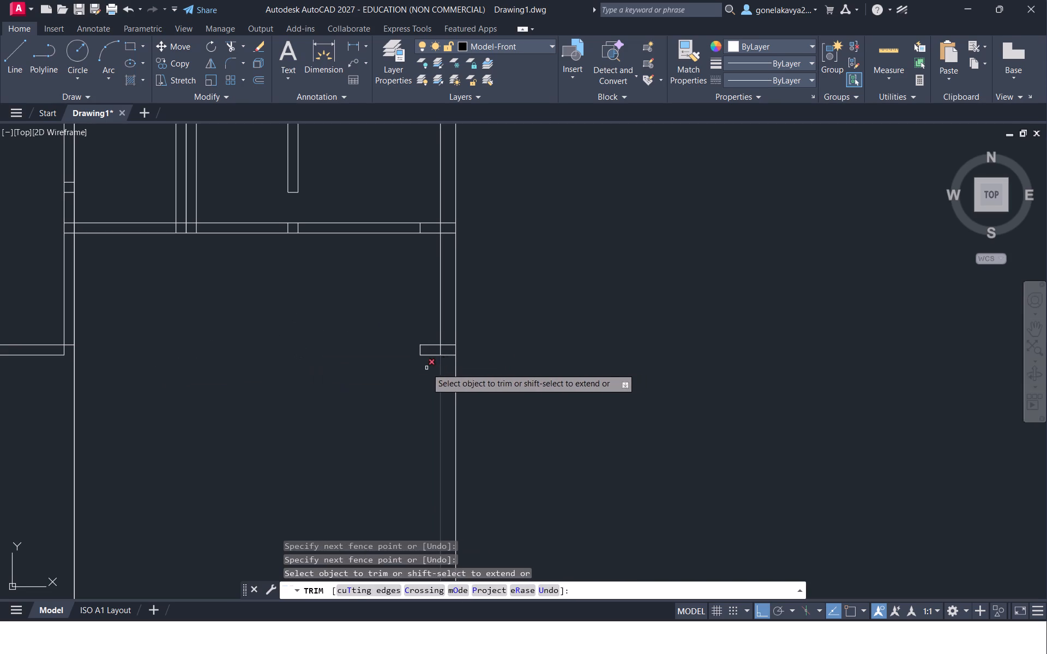
pyautogui.moveTo(426, 368); pyautogui.dragTo(432, 338)
pyautogui.moveTo(427, 348); pyautogui.dragTo(399, 363)
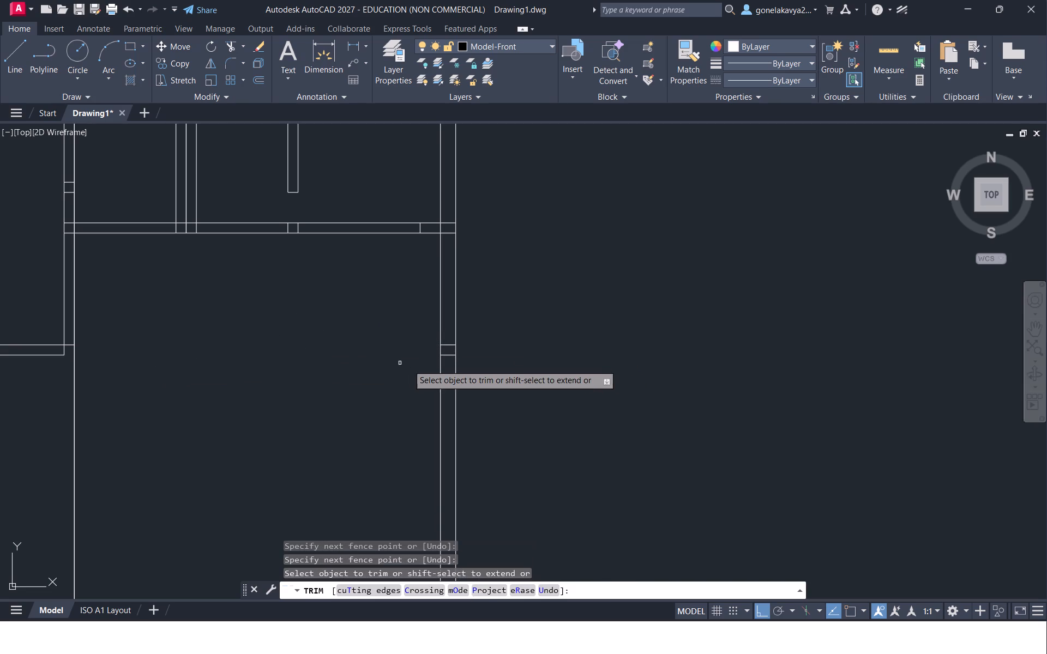
pyautogui.moveTo(443, 361); pyautogui.dragTo(445, 340)
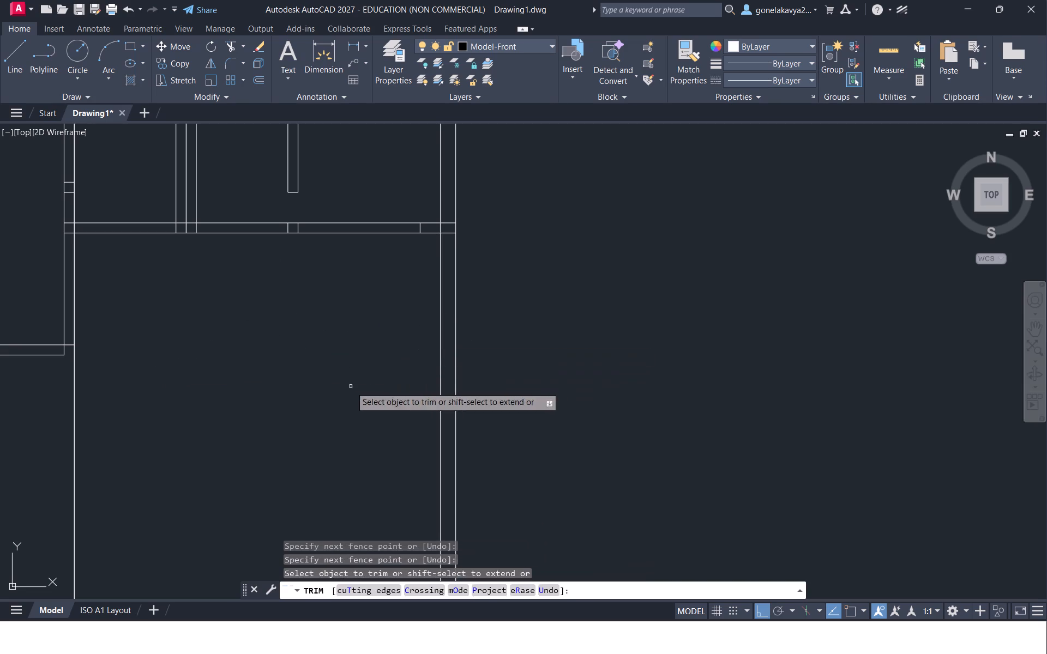
# Trim the northernmost horizontal partition's east end to open its junction with the east exterior wall, removing the short vertical end line.
pyautogui.moveTo(284, 288); pyautogui.dragTo(312, 390, button='middle')
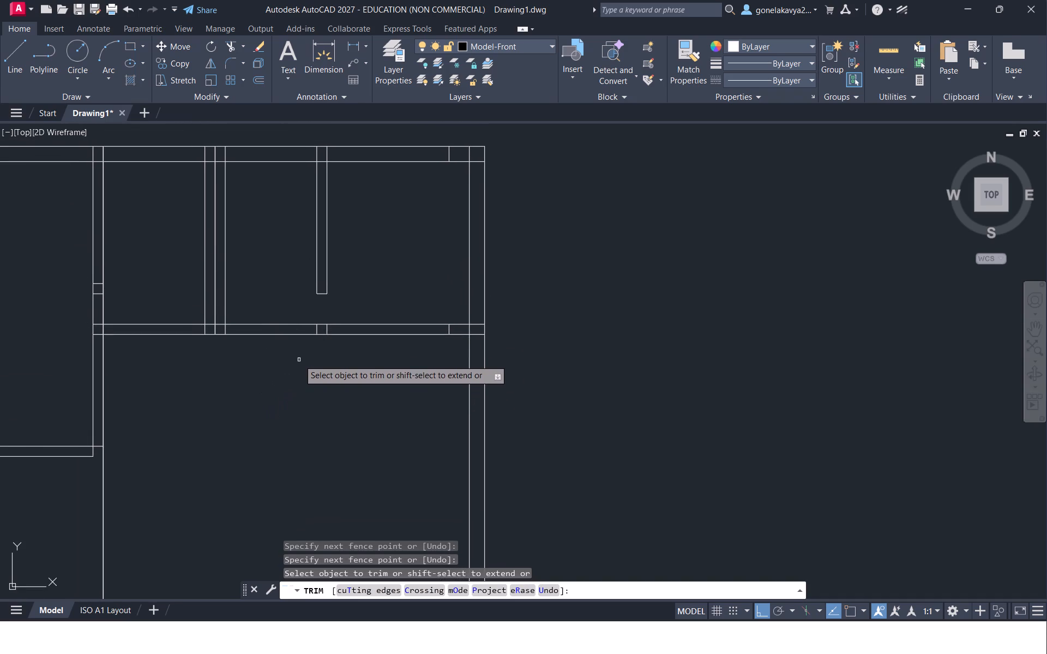
pyautogui.moveTo(256, 389); pyautogui.dragTo(332, 411, button='middle')
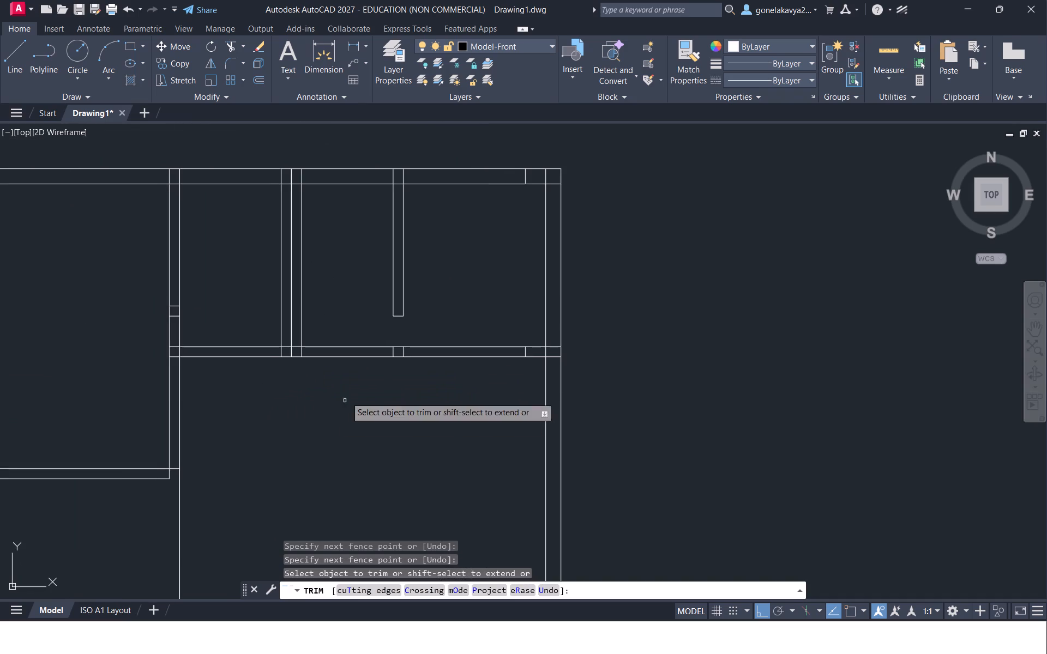
pyautogui.scroll(1, 379, 375)
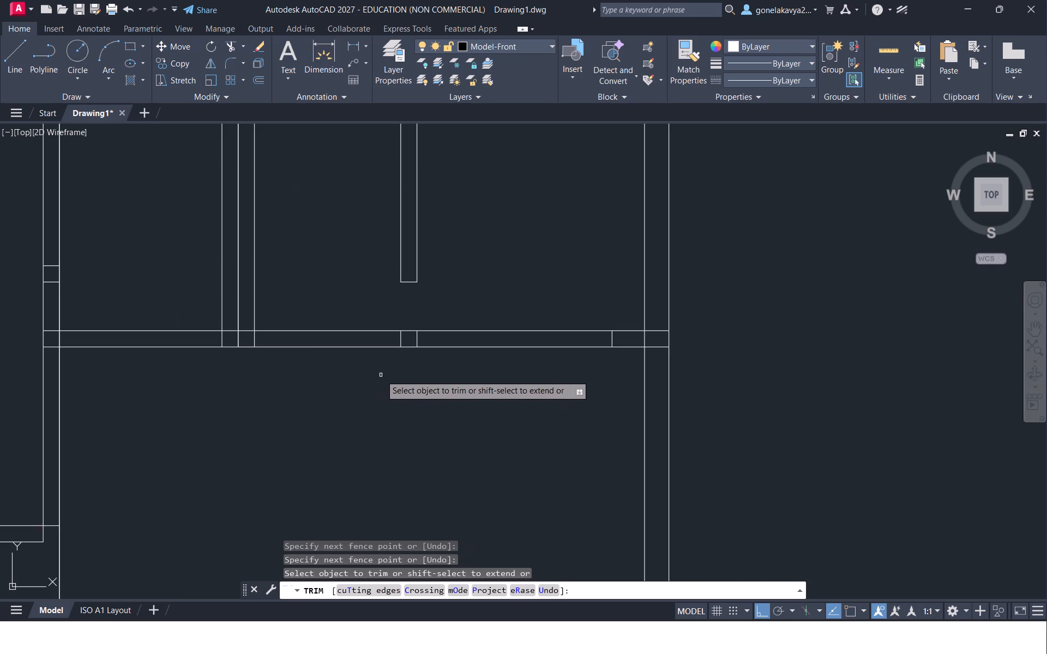
pyautogui.moveTo(381, 391); pyautogui.dragTo(263, 450, button='middle')
pyautogui.scroll(1, 392, 410)
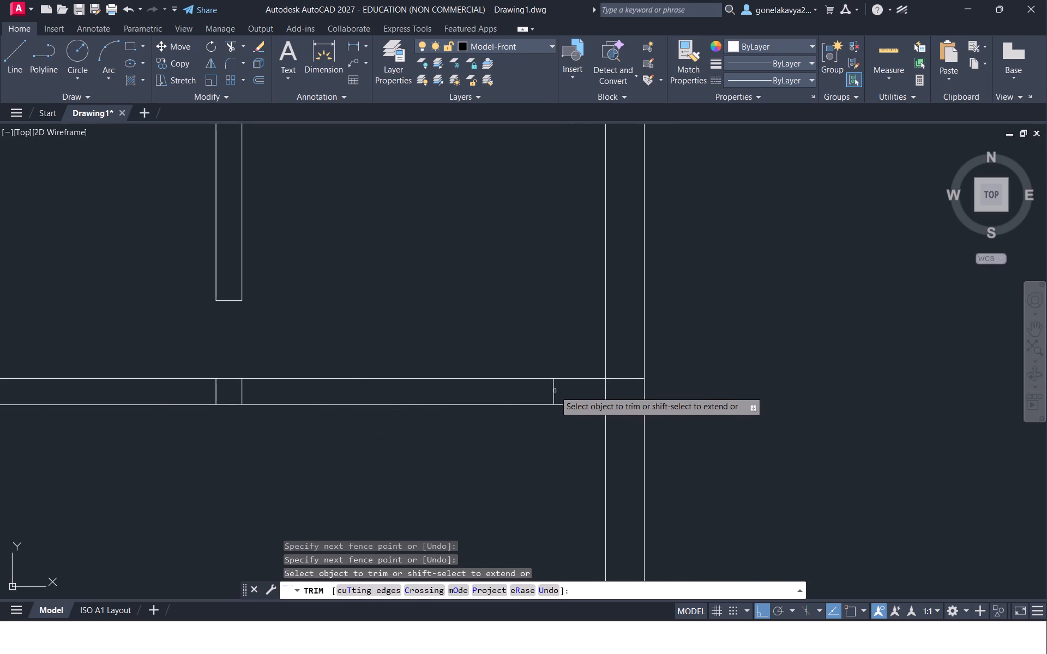
pyautogui.moveTo(547, 390); pyautogui.dragTo(571, 389)
pyautogui.moveTo(595, 390); pyautogui.dragTo(632, 374)
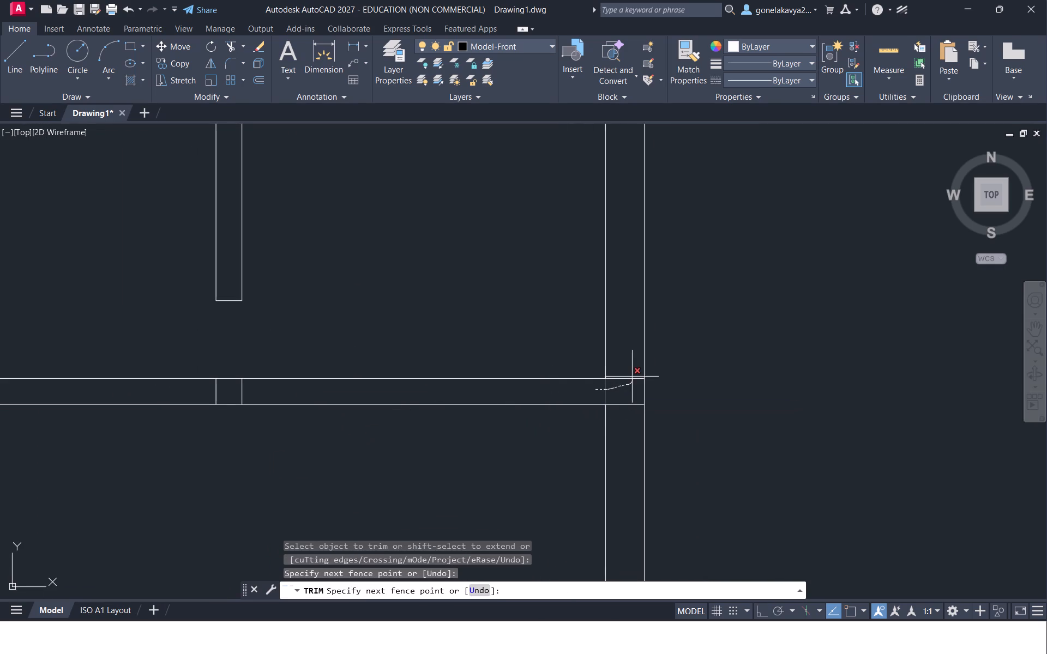
pyautogui.moveTo(632, 374); pyautogui.dragTo(629, 422)
pyautogui.moveTo(480, 447); pyautogui.dragTo(546, 482, button='middle')
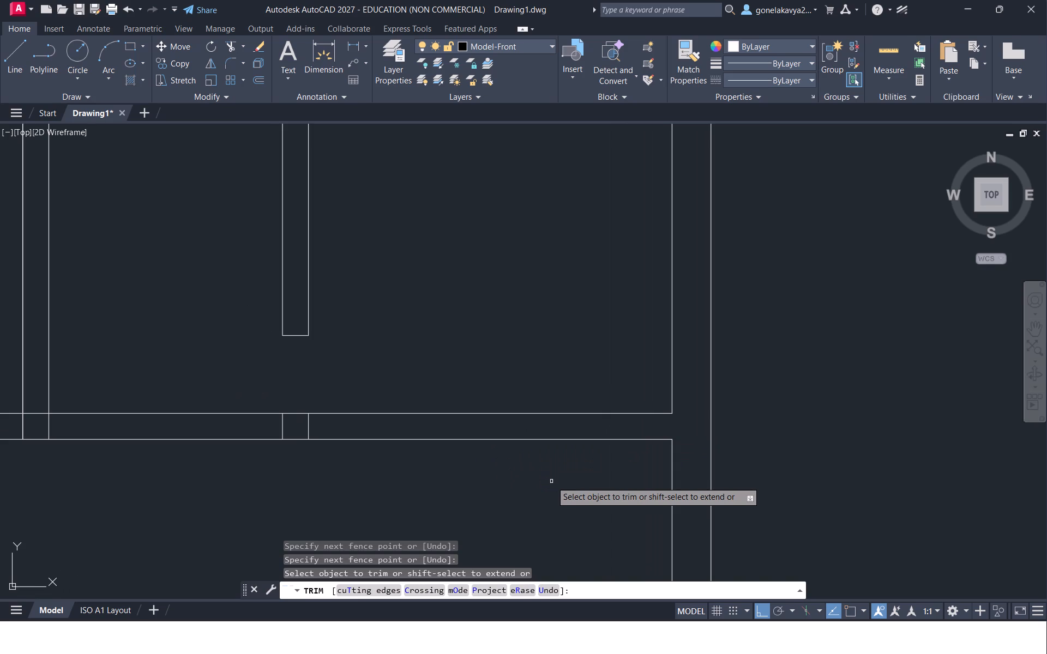
pyautogui.press('Escape')
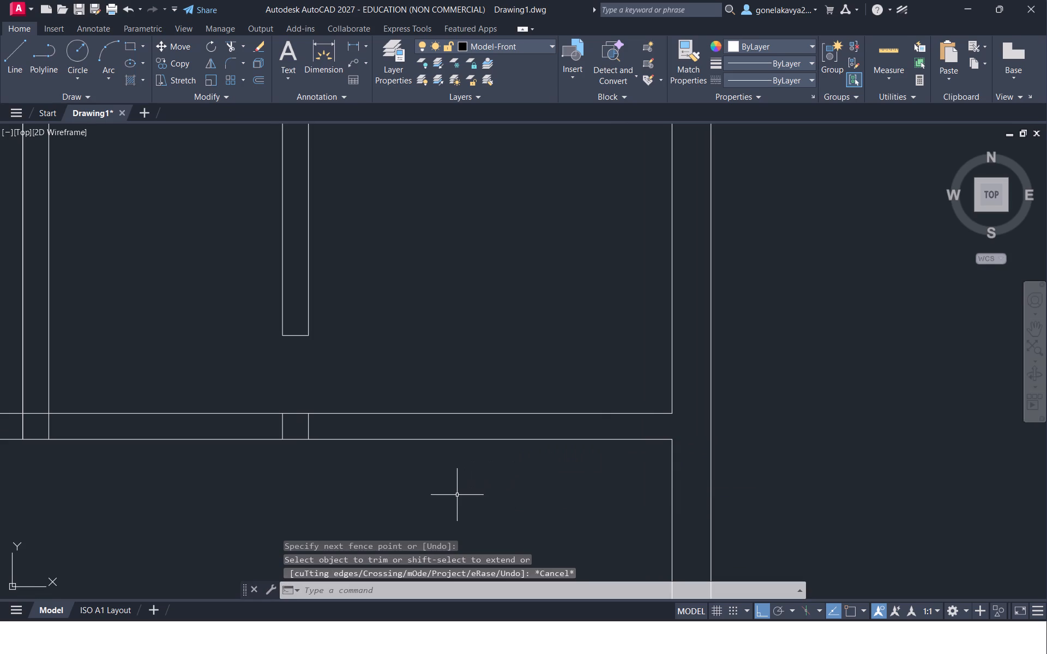
# Offset the northernmost horizontal partition's upper line 3" north, and offset the resulting line 3' north to mark a door opening.
pyautogui.press('o')
pyautogui.press('Return')
pyautogui.press('3')
pyautogui.hotkey('shift', '"')
pyautogui.press('Return')
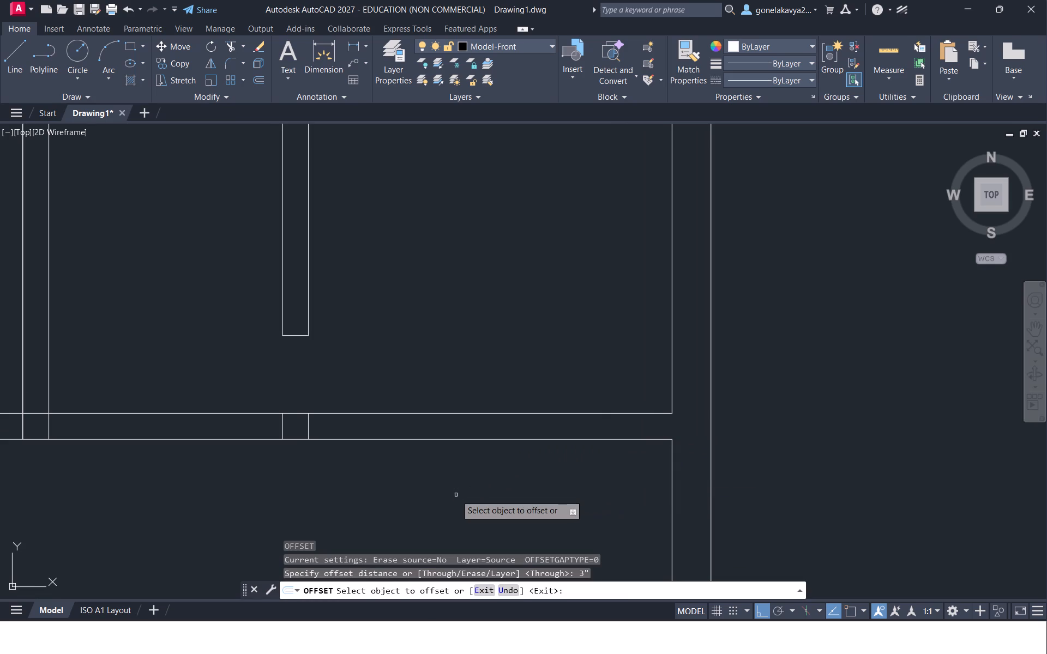
pyautogui.click(303, 414)
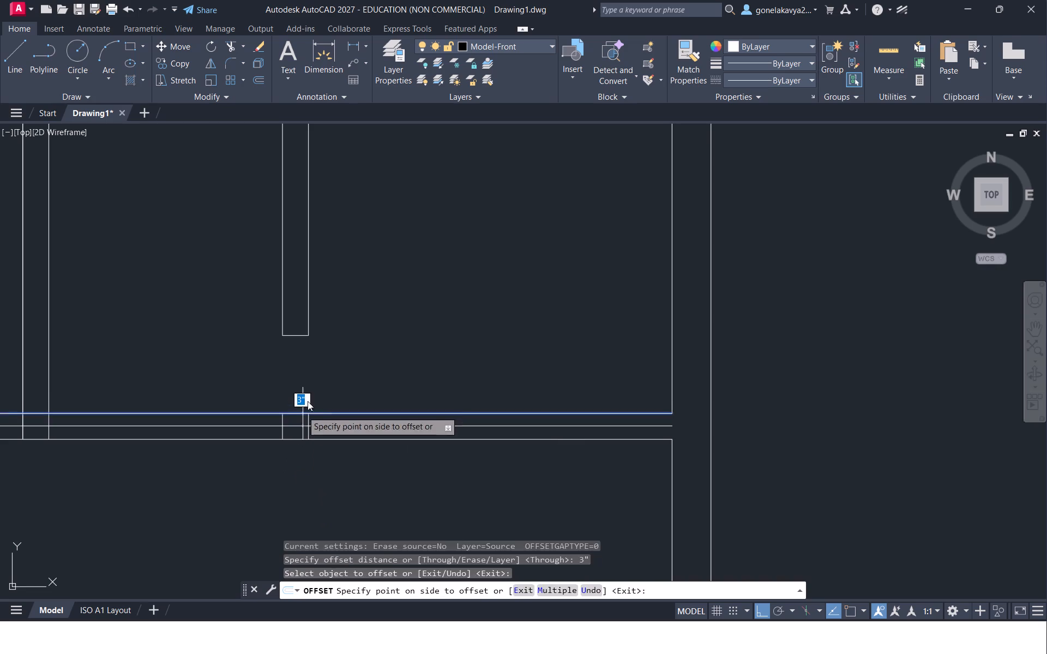
pyautogui.click(316, 385)
pyautogui.click(311, 402)
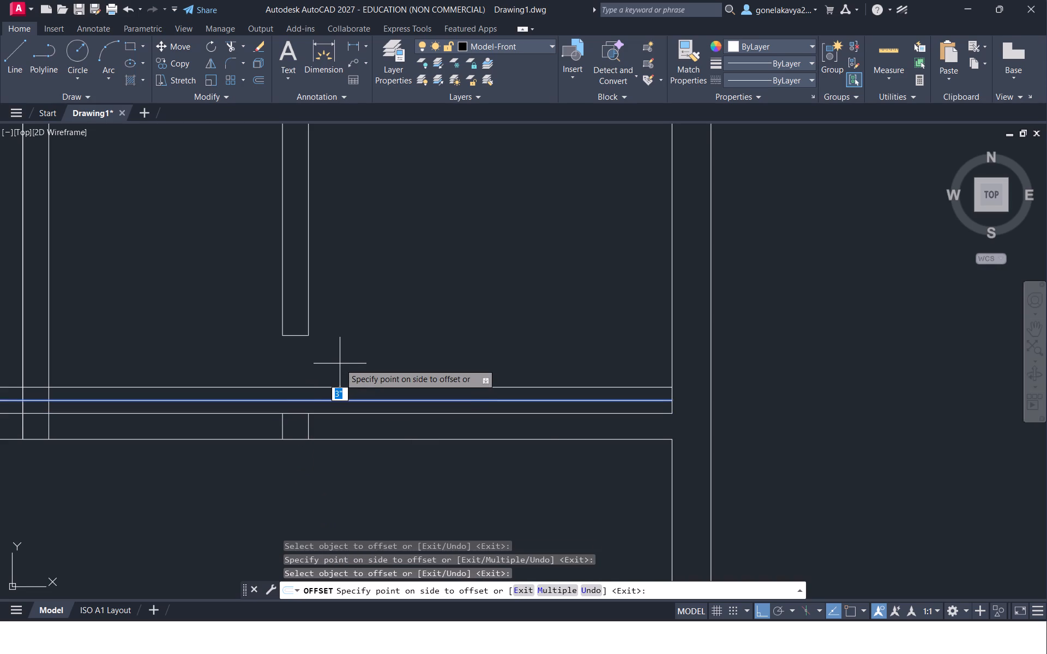
pyautogui.write("3'")
pyautogui.press('Return')
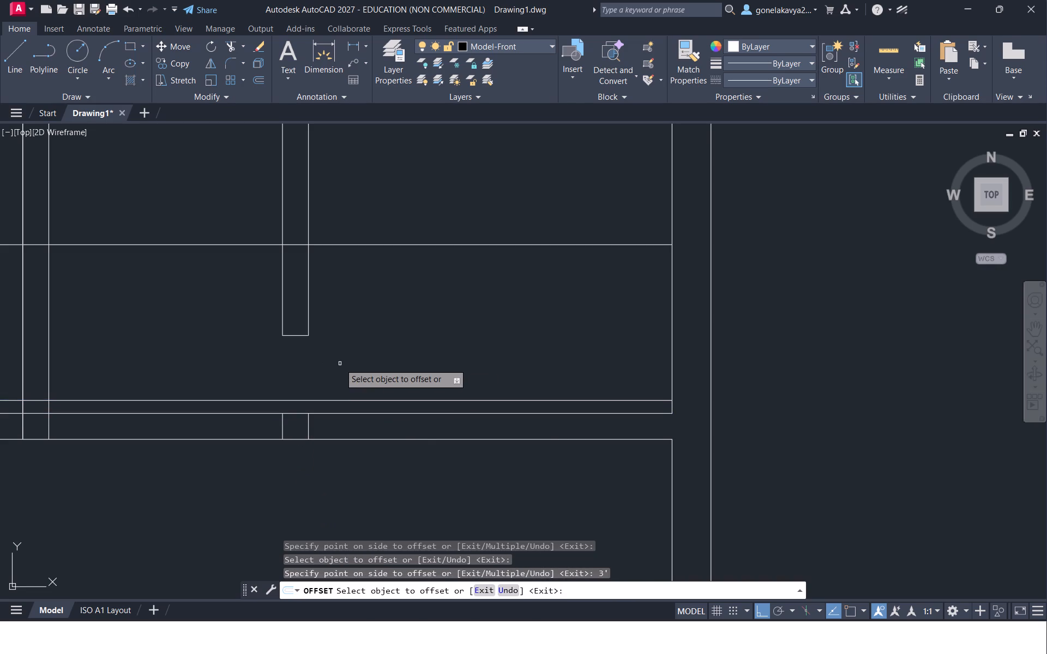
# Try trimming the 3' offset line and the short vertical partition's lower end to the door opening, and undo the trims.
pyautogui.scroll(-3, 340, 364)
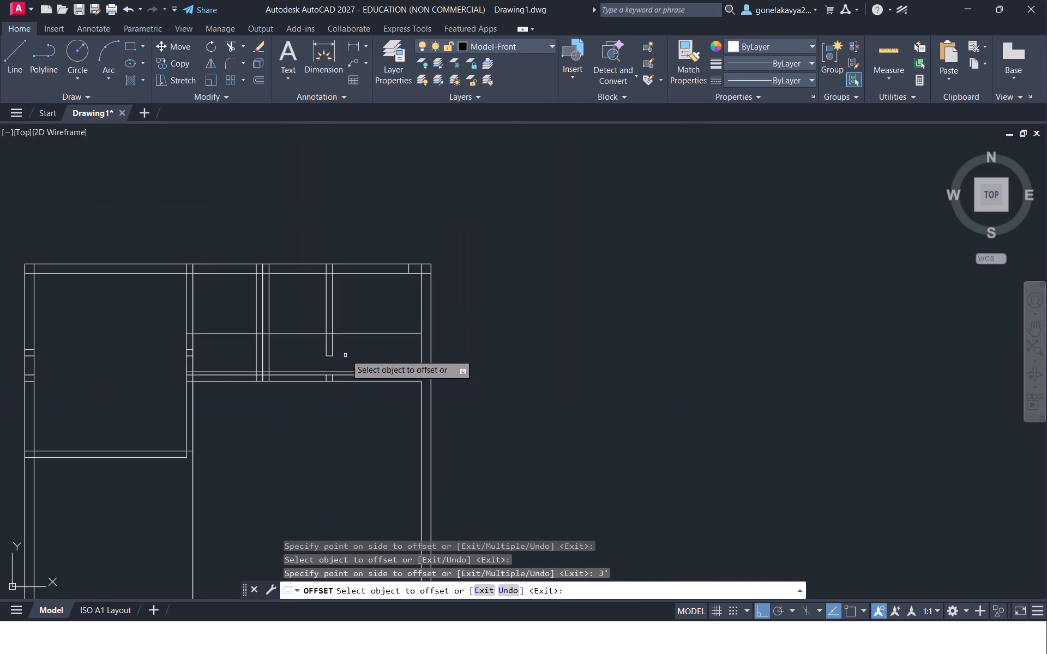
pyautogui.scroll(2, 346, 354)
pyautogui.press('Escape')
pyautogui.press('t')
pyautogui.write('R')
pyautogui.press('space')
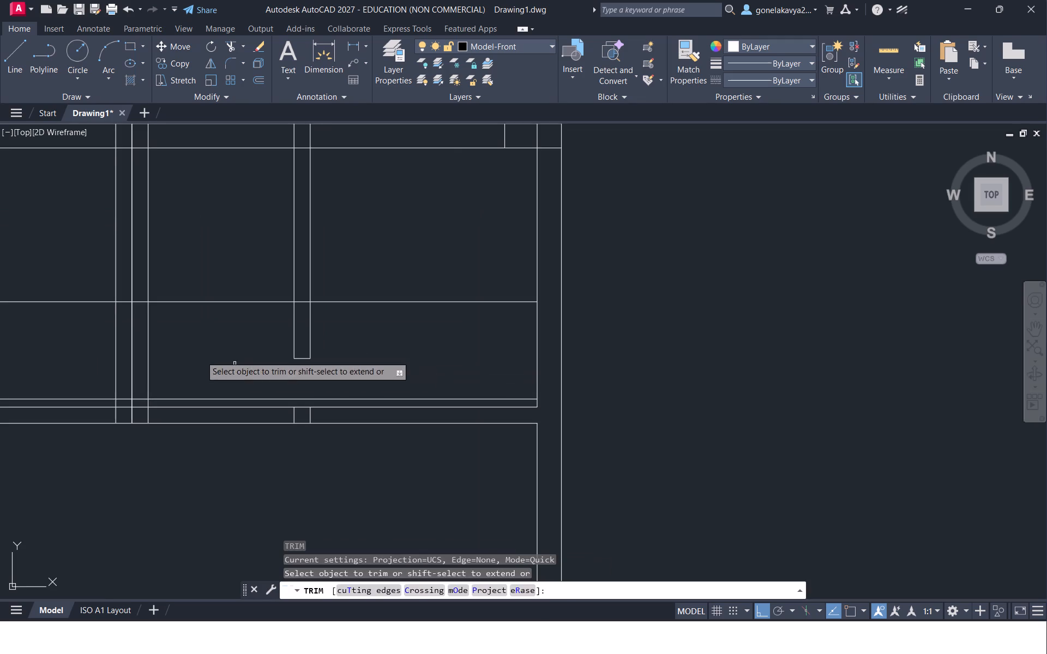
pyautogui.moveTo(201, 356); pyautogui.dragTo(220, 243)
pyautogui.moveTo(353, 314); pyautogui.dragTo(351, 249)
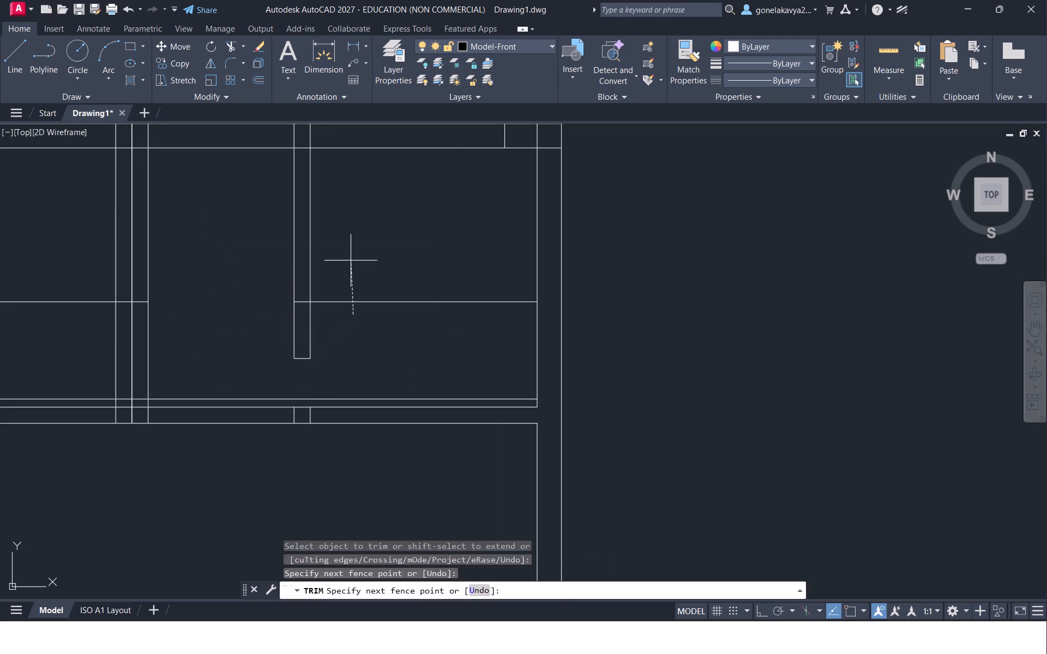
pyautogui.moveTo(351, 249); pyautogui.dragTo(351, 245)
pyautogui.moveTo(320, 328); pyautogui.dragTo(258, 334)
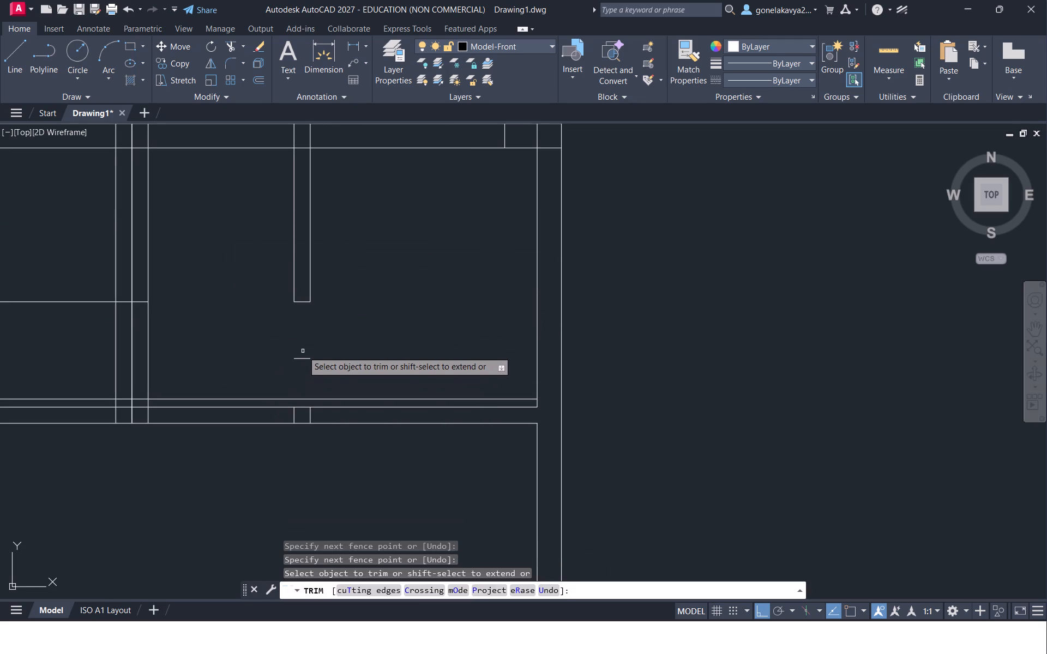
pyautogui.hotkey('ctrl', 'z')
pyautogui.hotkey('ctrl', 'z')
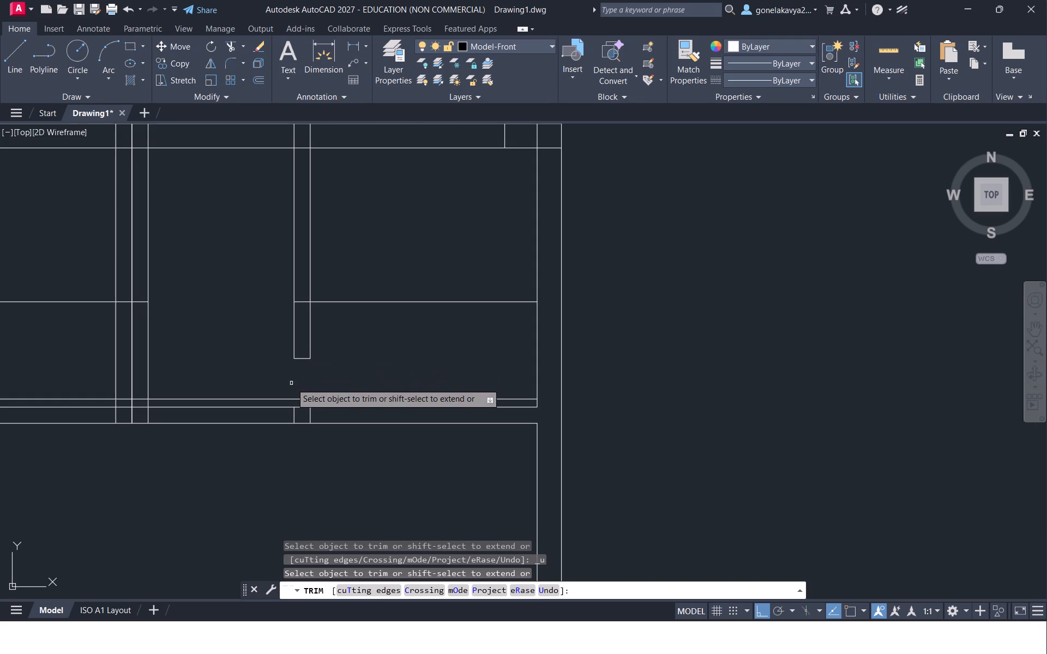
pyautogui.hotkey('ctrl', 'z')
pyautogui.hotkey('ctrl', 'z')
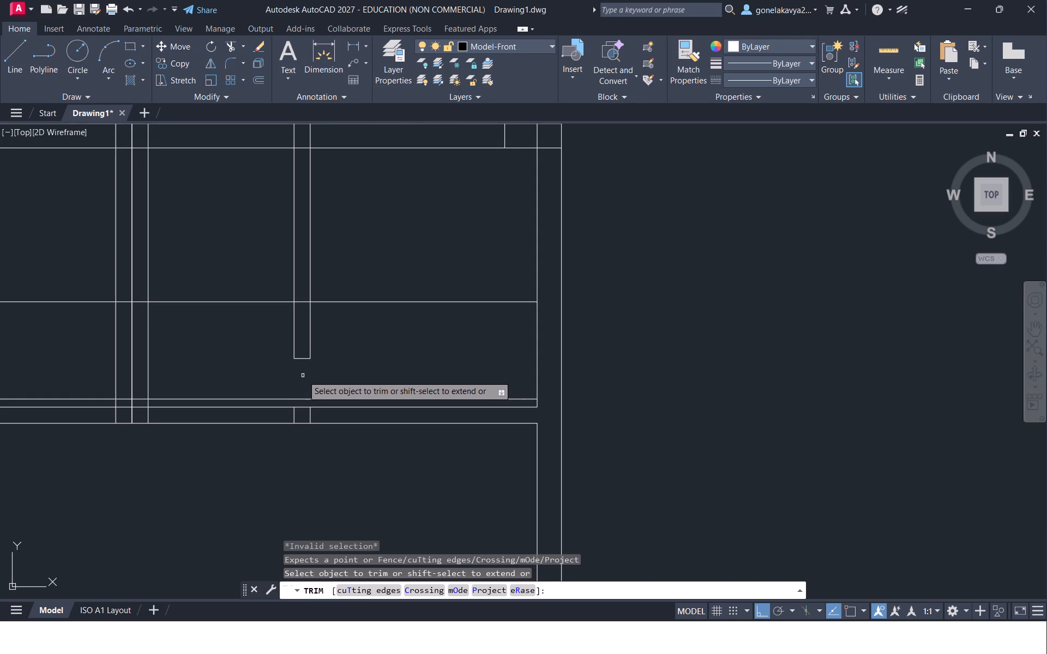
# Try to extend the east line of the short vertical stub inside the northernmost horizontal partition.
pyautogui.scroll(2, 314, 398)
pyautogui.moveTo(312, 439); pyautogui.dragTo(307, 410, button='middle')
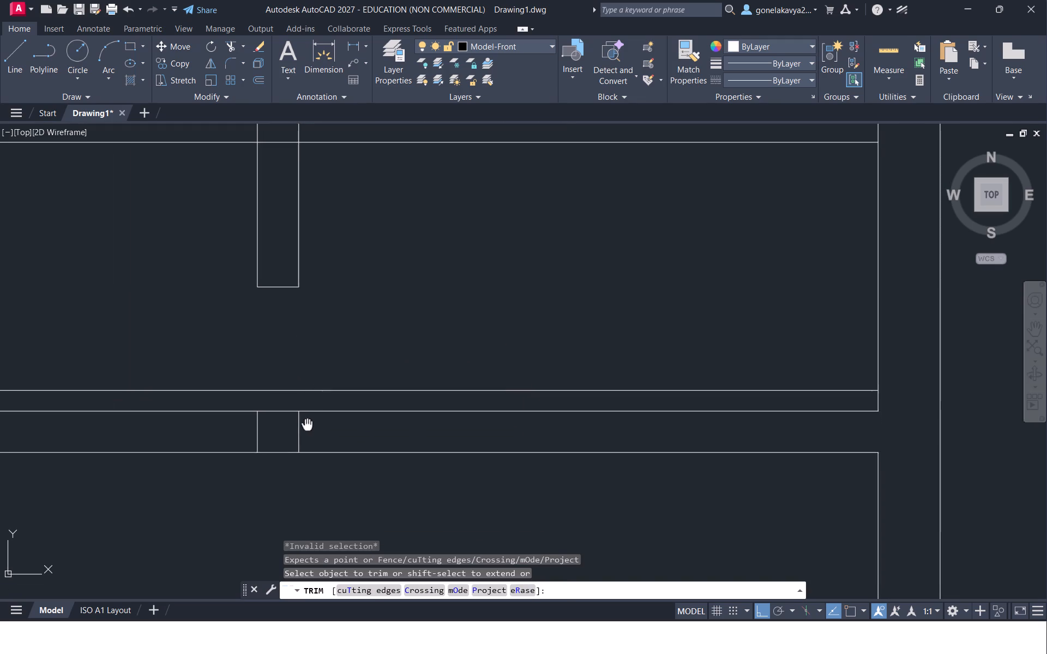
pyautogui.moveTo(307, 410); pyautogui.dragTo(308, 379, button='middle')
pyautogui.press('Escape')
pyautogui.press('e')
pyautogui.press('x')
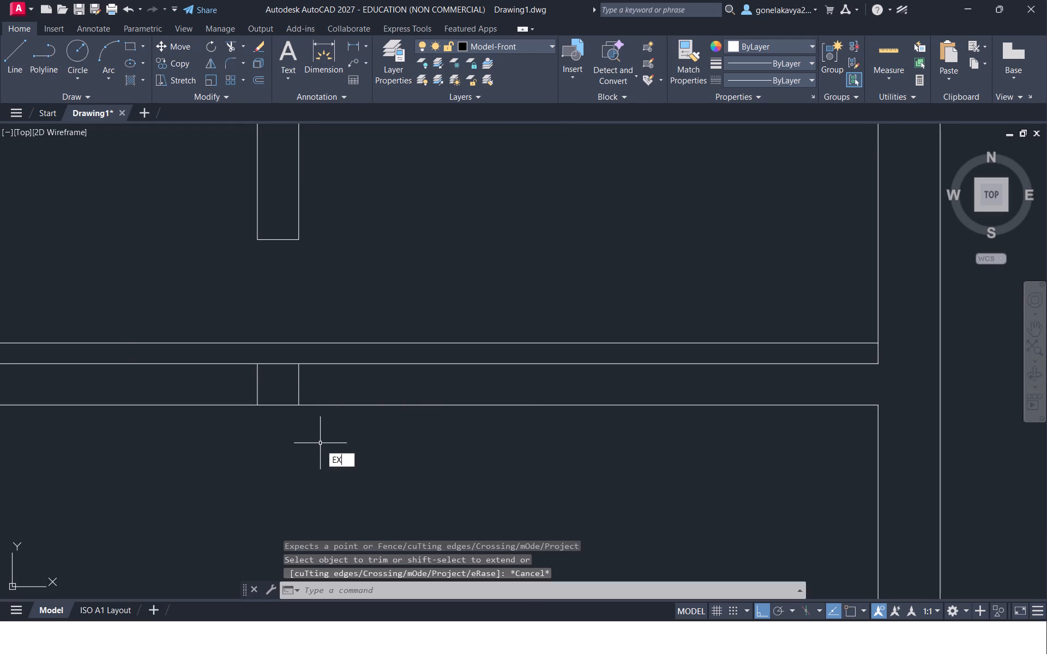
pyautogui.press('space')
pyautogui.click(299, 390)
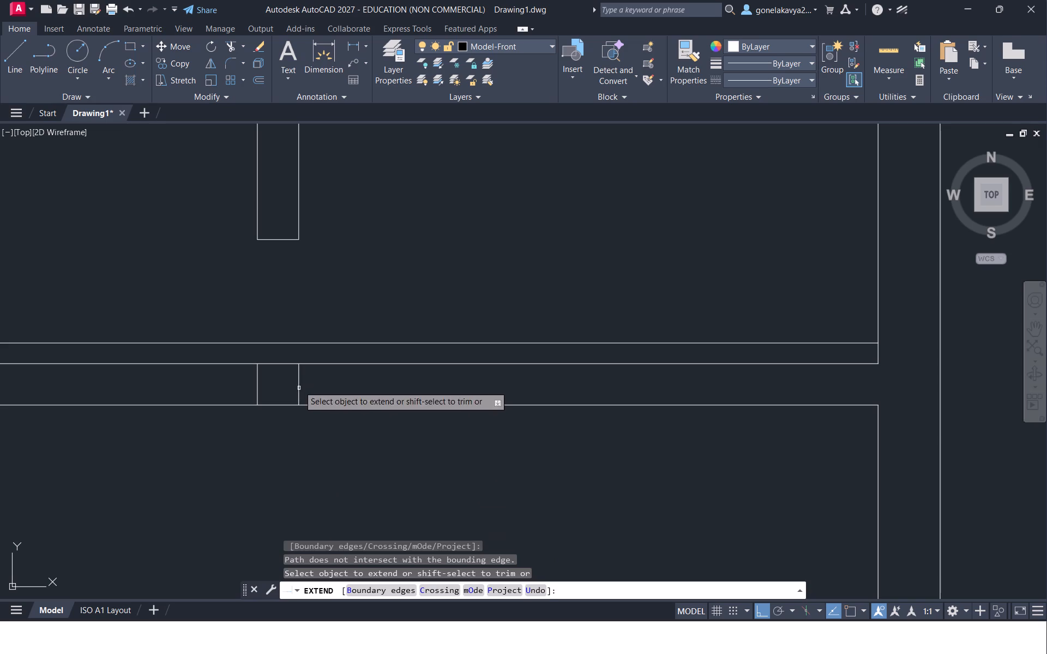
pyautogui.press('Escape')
# Stretch the upper ends of both short stub lines in the northernmost horizontal partition 3" north to the 3" offset line.
pyautogui.scroll(2, 315, 381)
pyautogui.click(275, 406)
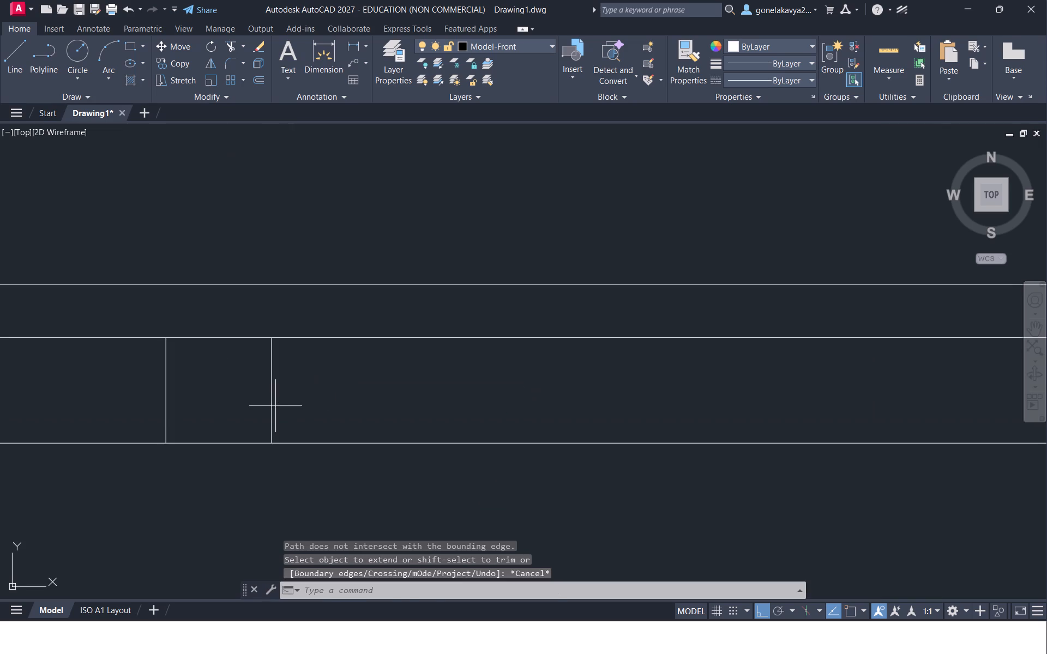
pyautogui.click(272, 407)
pyautogui.click(271, 398)
pyautogui.click(274, 339)
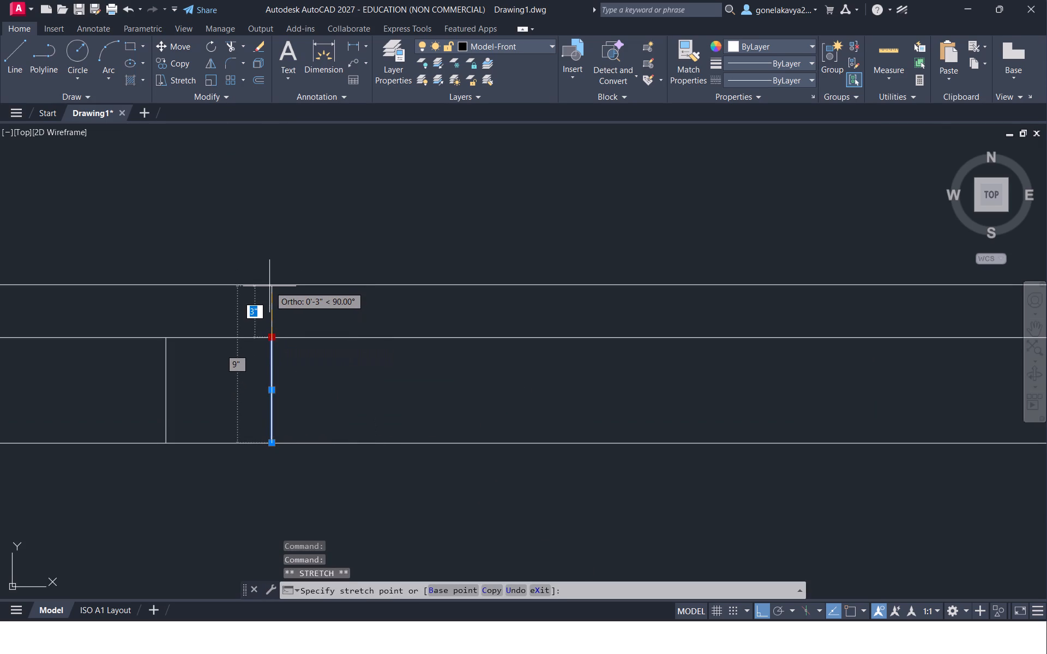
pyautogui.scroll(4, 262, 289)
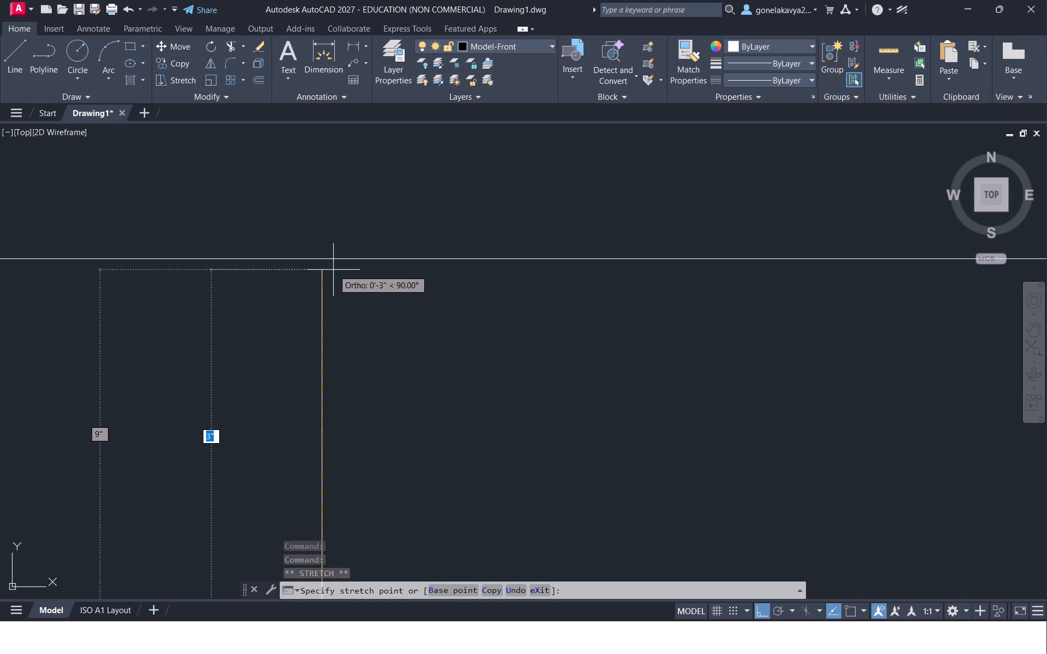
pyautogui.click(332, 259)
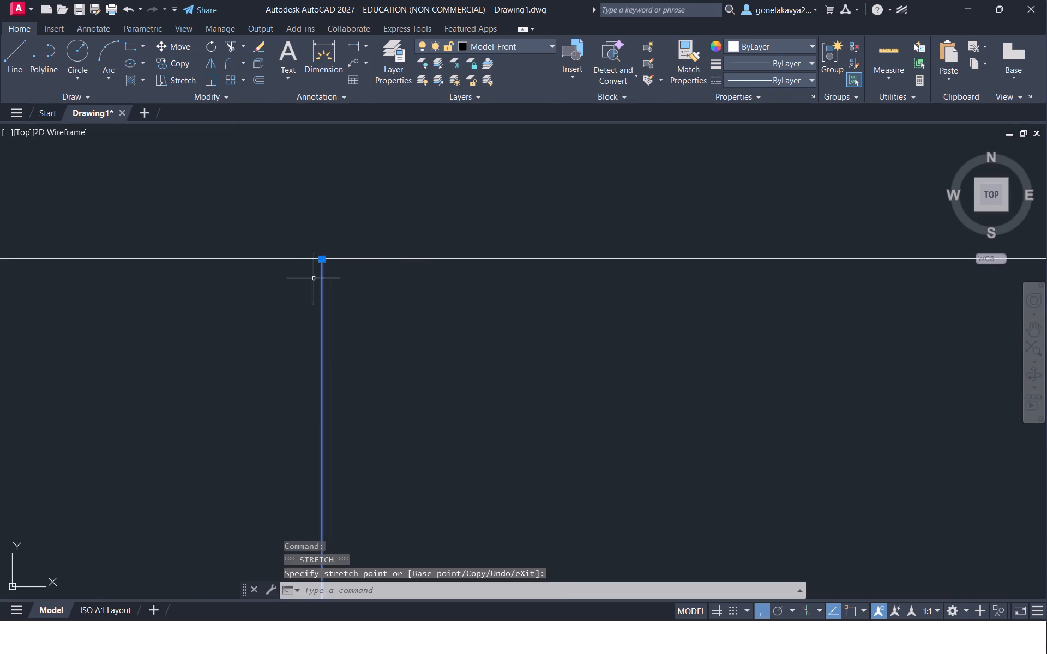
pyautogui.scroll(-3, 206, 365)
pyautogui.moveTo(155, 410); pyautogui.dragTo(418, 368, button='middle')
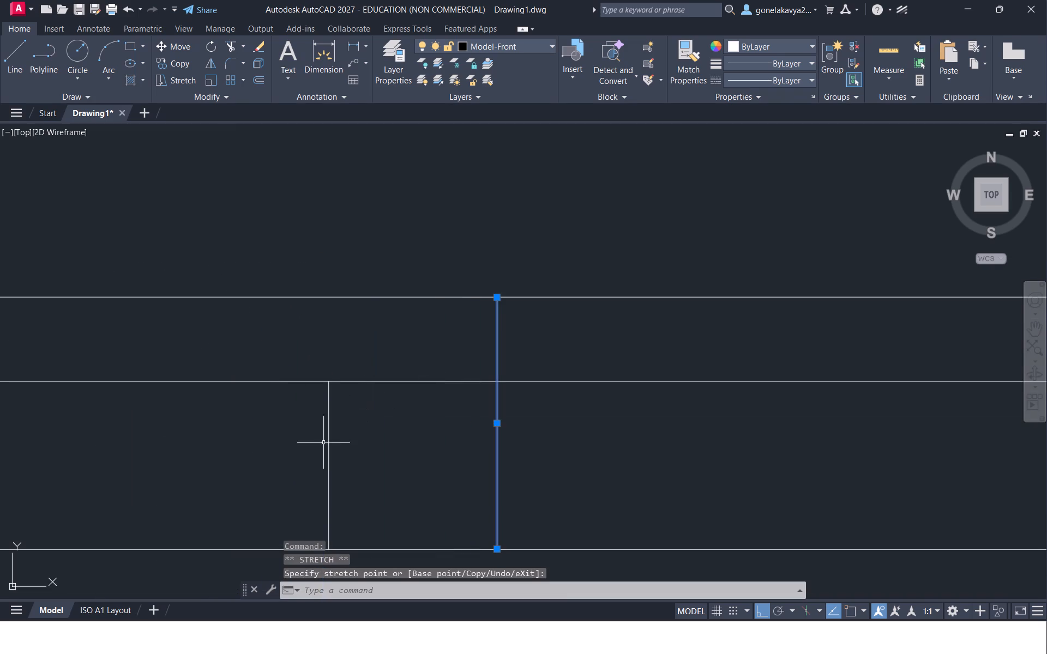
pyautogui.moveTo(328, 438); pyautogui.dragTo(330, 431)
pyautogui.moveTo(328, 381); pyautogui.dragTo(331, 376)
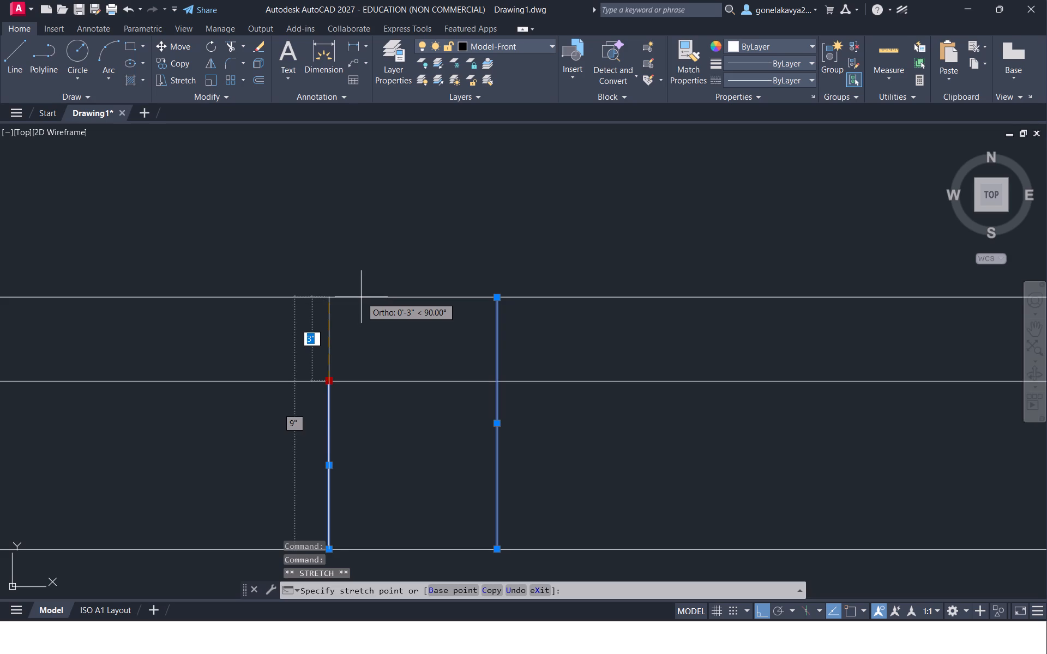
pyautogui.click(361, 297)
pyautogui.press('Escape')
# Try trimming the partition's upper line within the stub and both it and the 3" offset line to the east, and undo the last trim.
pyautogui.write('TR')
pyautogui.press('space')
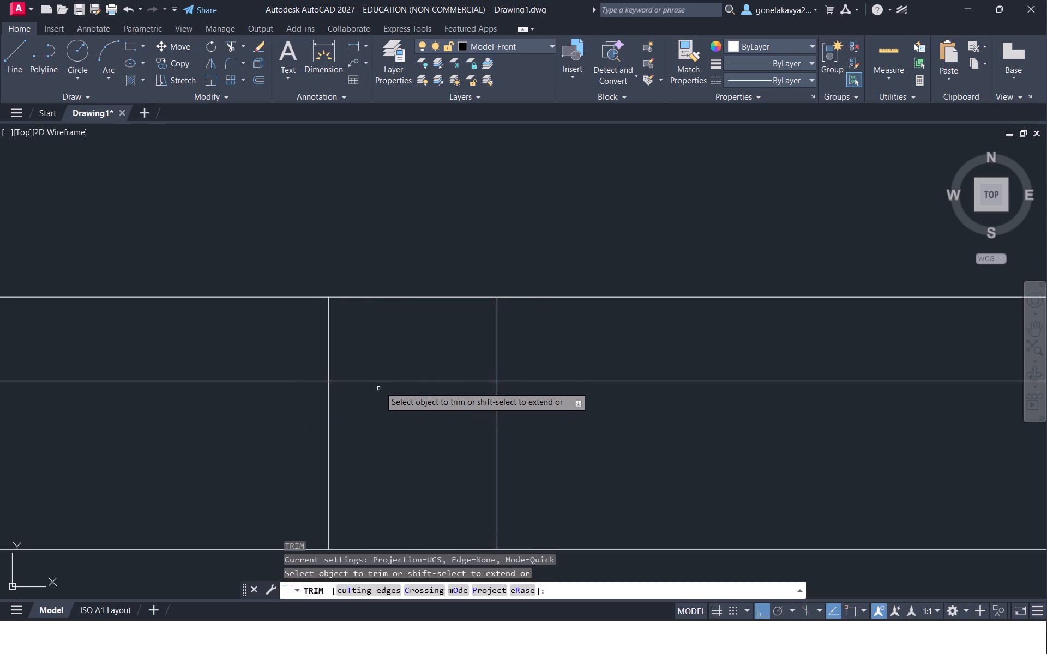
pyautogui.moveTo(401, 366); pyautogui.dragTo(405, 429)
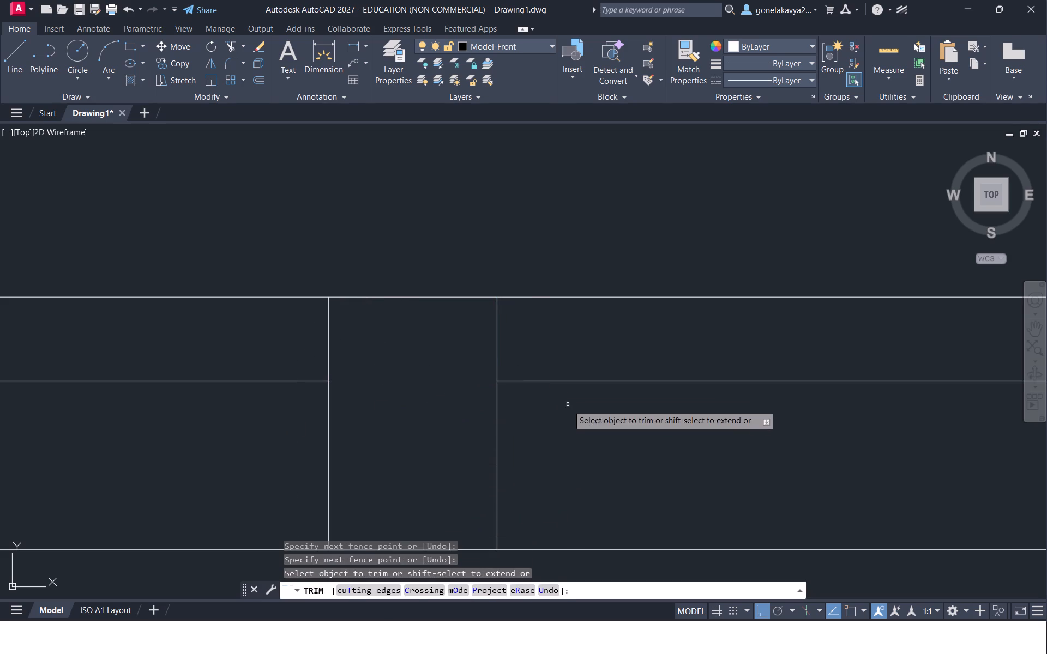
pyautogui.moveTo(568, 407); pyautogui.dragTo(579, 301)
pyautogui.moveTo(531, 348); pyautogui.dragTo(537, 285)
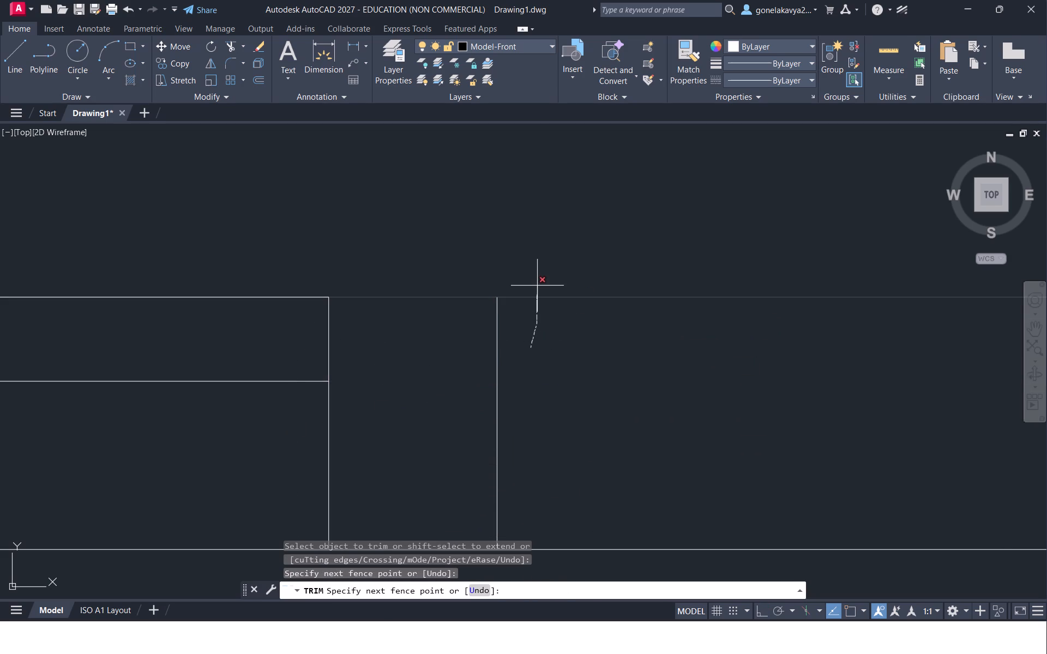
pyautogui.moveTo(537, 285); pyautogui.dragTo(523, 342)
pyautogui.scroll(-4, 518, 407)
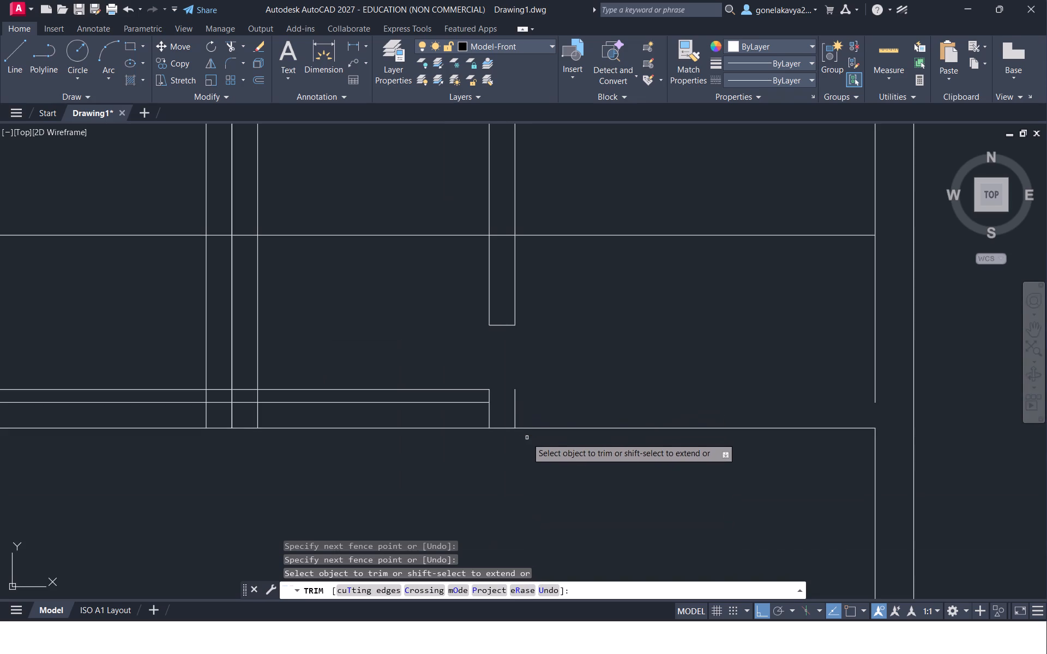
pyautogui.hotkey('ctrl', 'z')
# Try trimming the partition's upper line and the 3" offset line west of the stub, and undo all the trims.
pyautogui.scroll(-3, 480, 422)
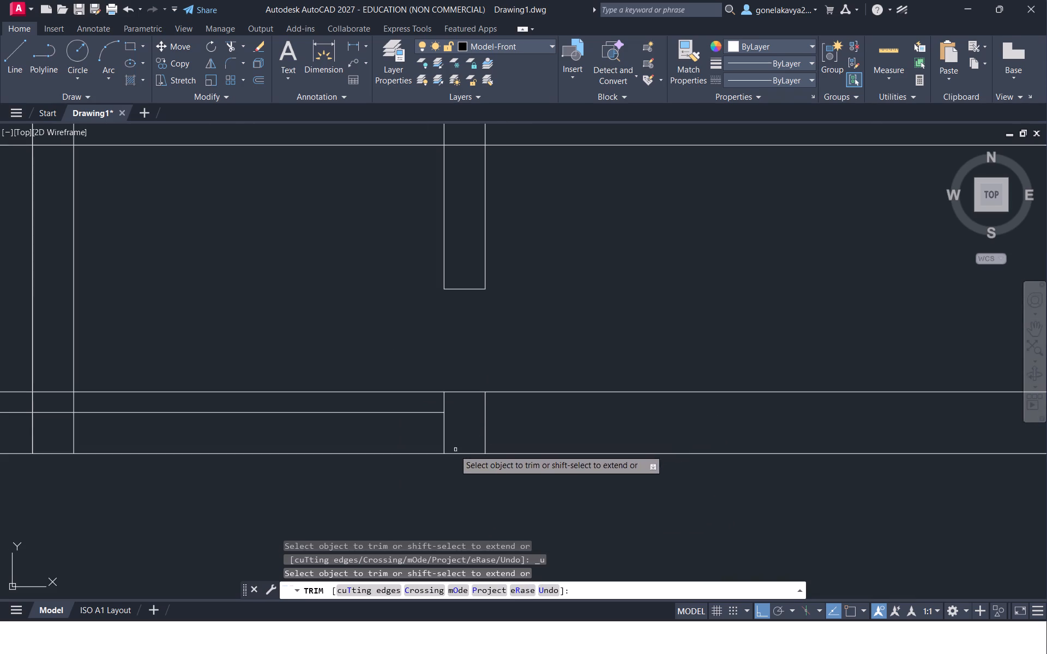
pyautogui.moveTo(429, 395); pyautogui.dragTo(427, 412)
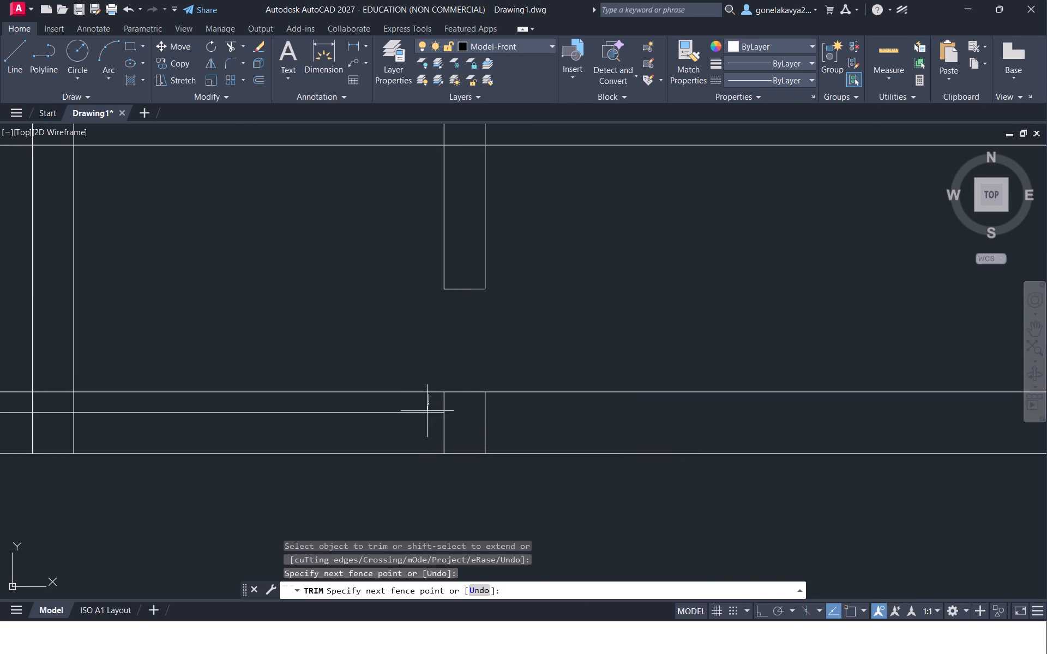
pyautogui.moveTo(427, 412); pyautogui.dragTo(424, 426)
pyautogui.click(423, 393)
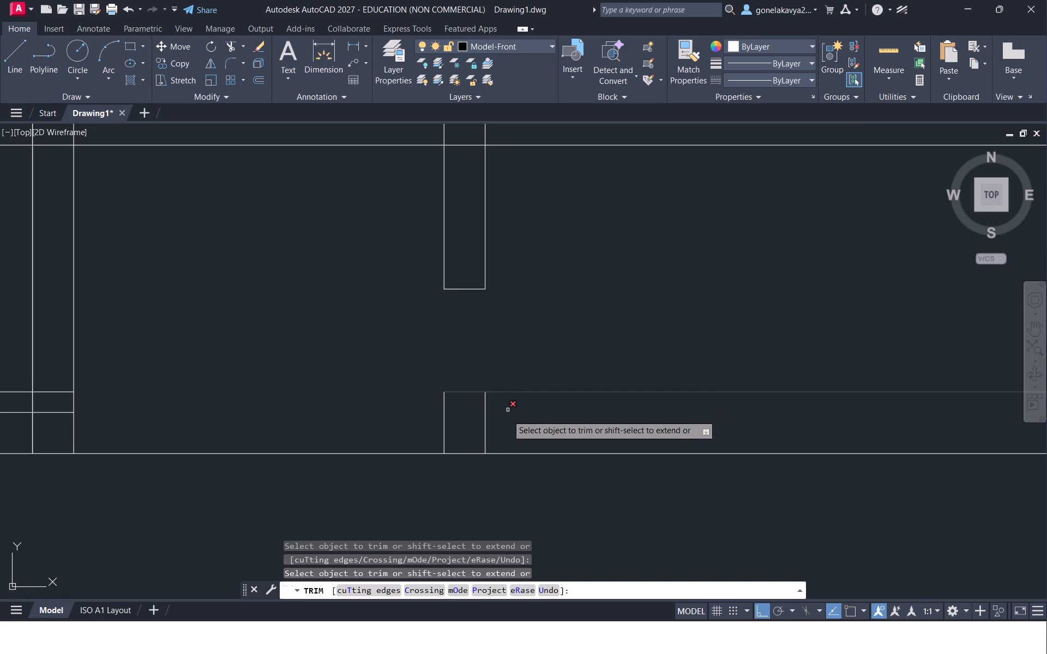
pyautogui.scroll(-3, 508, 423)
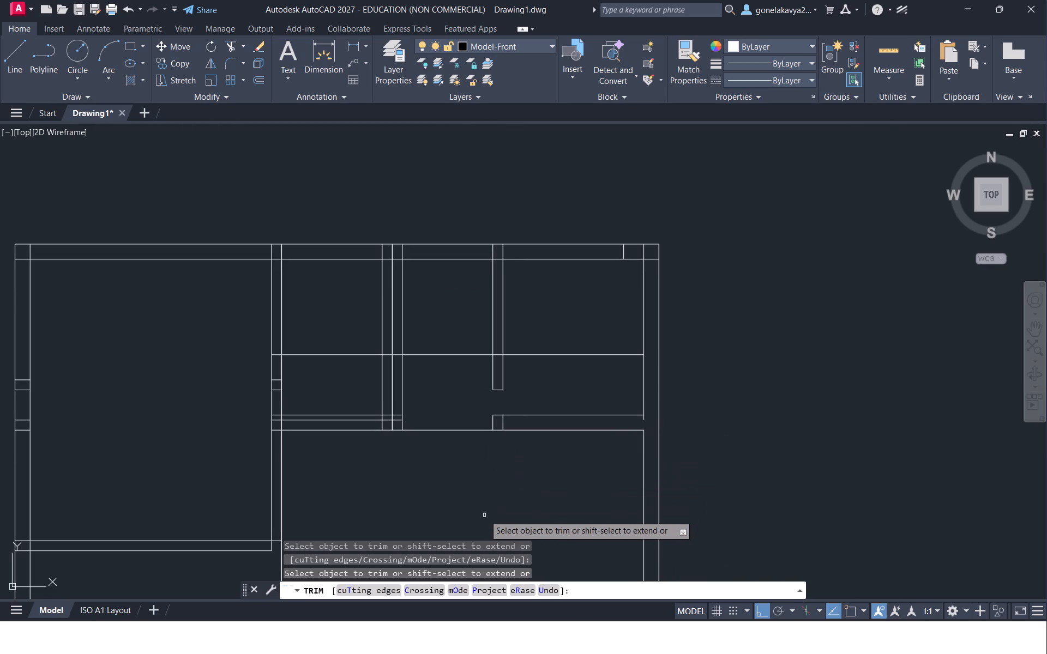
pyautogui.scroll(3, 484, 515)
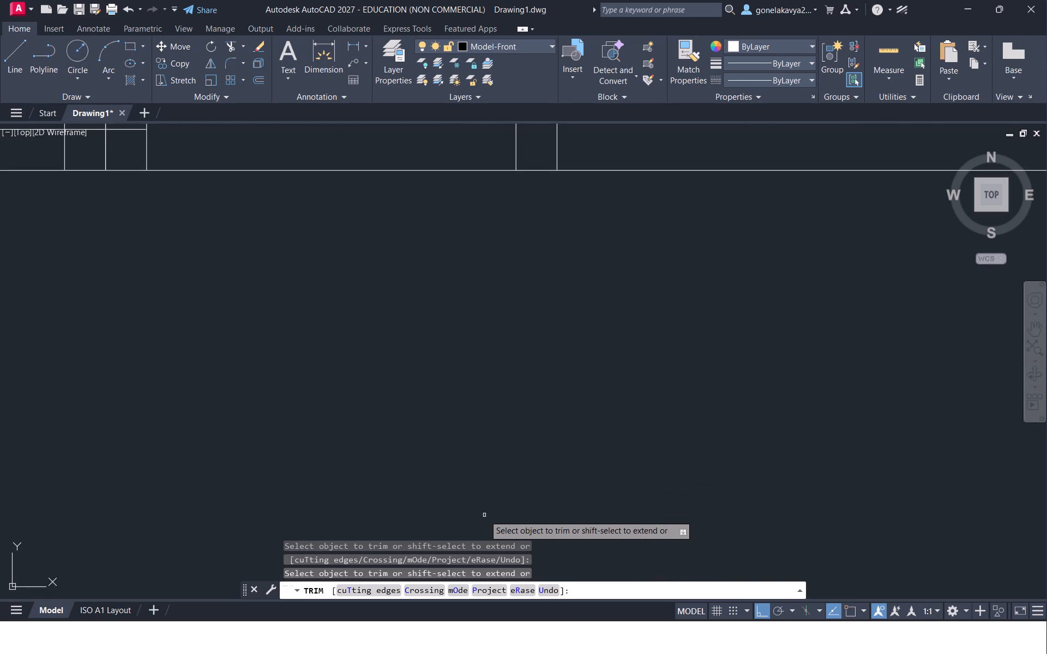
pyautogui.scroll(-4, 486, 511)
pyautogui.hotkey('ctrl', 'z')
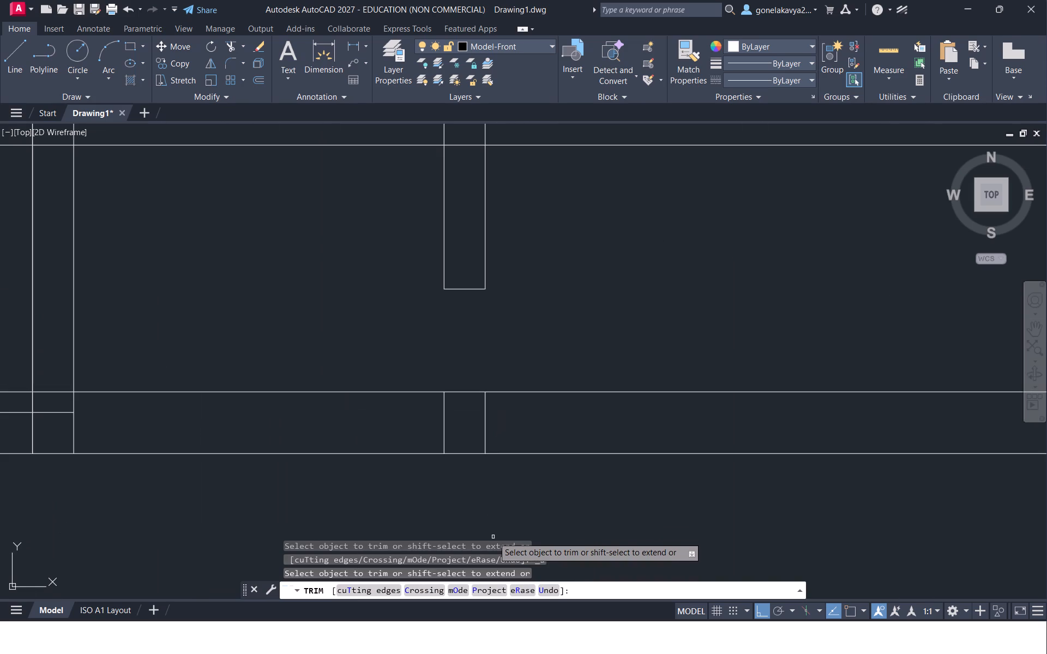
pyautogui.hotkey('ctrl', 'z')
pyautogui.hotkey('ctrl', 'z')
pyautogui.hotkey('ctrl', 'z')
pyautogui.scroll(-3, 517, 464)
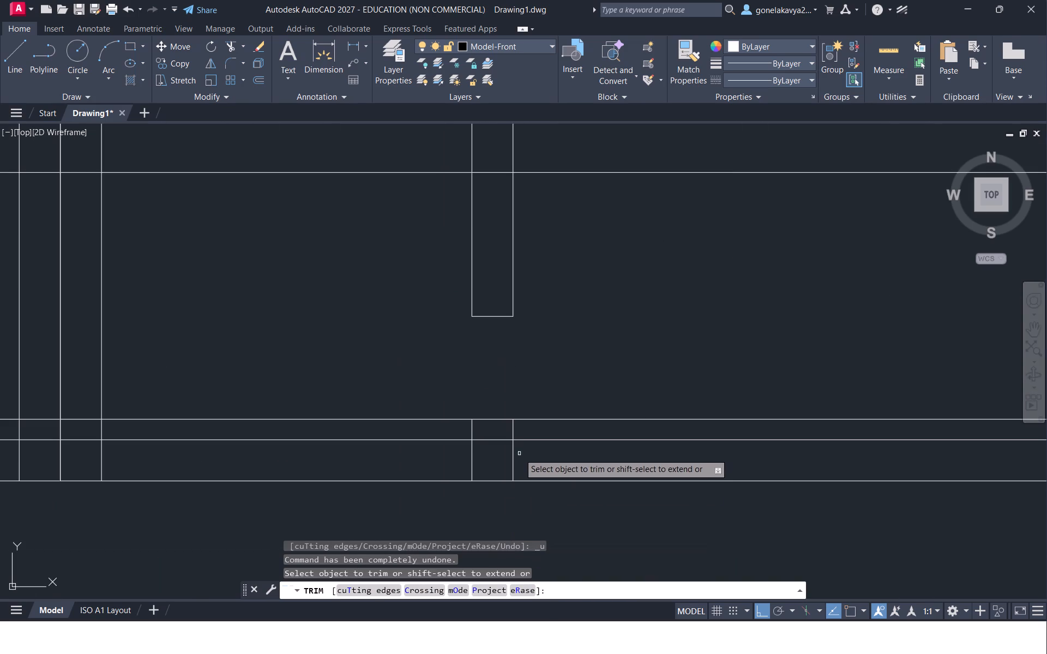
# Trim the northernmost horizontal partition's upper line and the 3" offset line away west of the stub.
pyautogui.scroll(2, 523, 436)
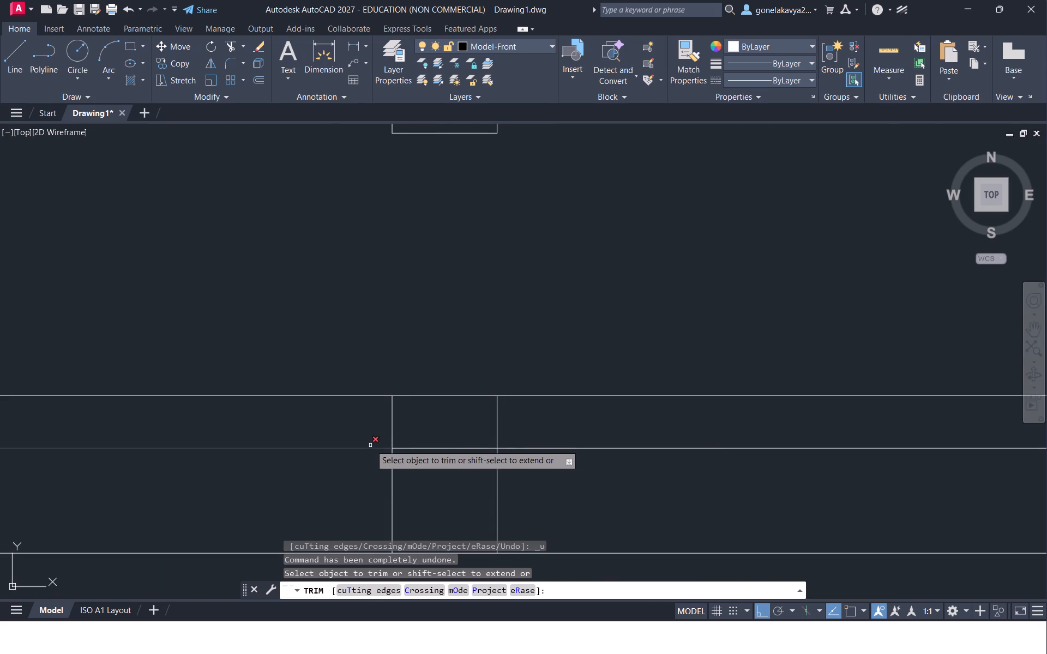
pyautogui.moveTo(370, 443); pyautogui.dragTo(362, 487)
pyautogui.moveTo(362, 420); pyautogui.dragTo(372, 370)
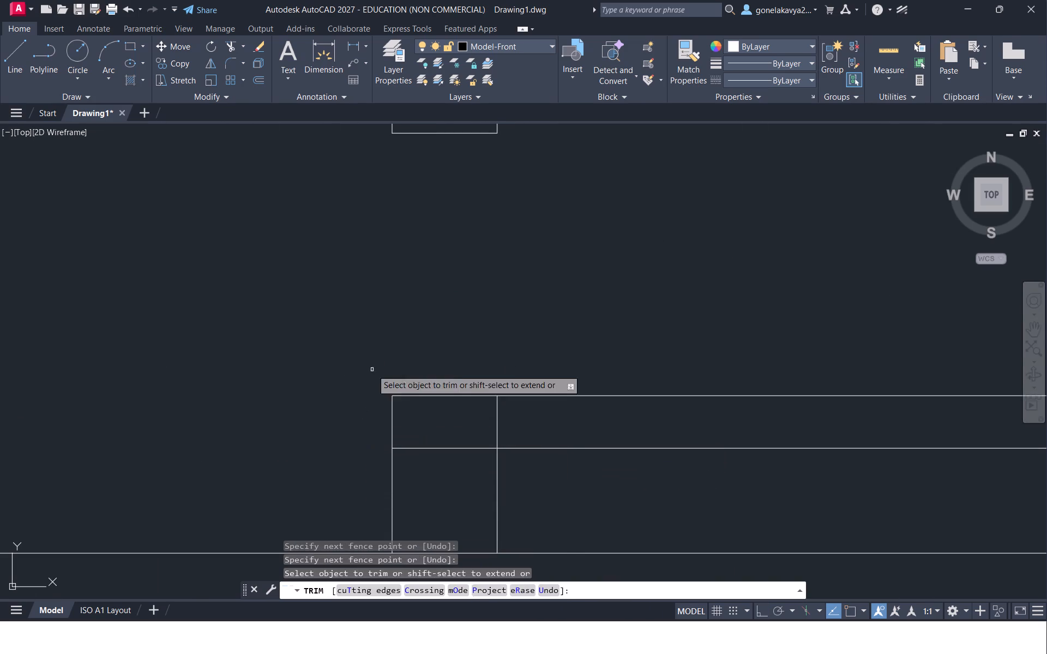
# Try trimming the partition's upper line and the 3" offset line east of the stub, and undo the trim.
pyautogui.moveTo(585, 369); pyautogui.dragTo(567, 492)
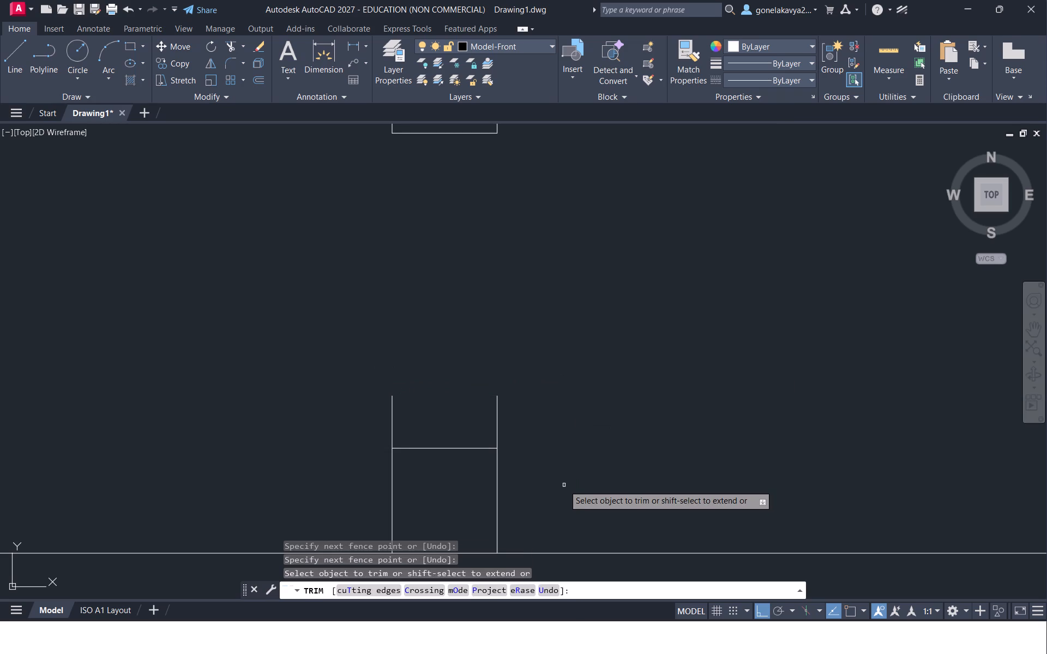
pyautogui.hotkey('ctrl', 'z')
# Trim the partition's upper line where it crosses the stub, and remove the remaining 3" offset line across and east of it.
pyautogui.scroll(-2, 562, 485)
pyautogui.moveTo(556, 501); pyautogui.dragTo(327, 402, button='middle')
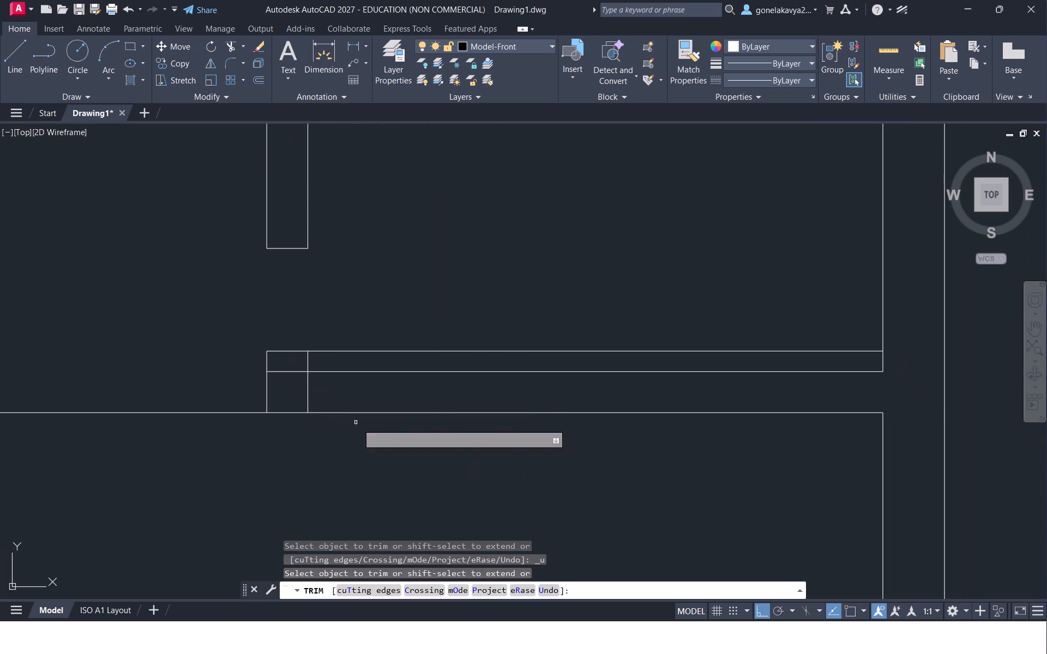
pyautogui.scroll(-1, 594, 464)
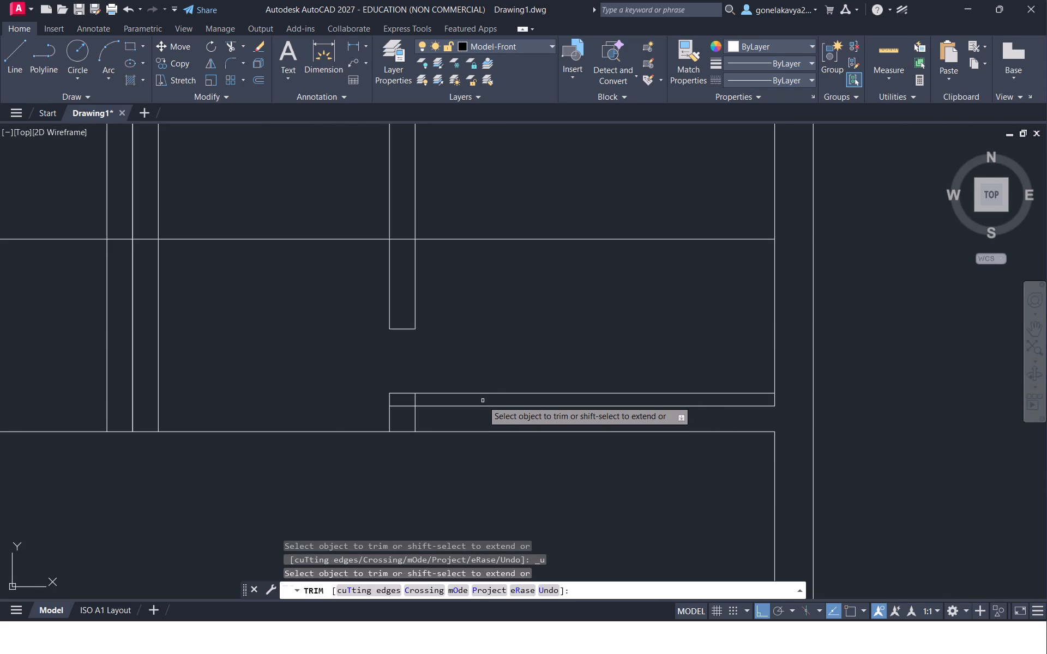
pyautogui.scroll(4, 483, 396)
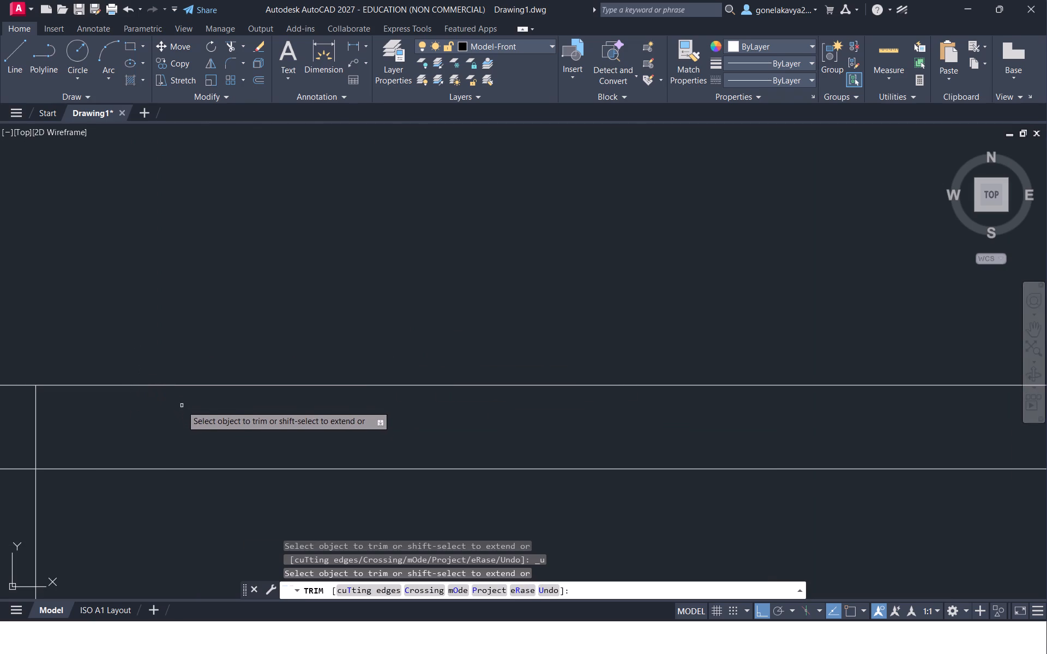
pyautogui.scroll(-2, 192, 425)
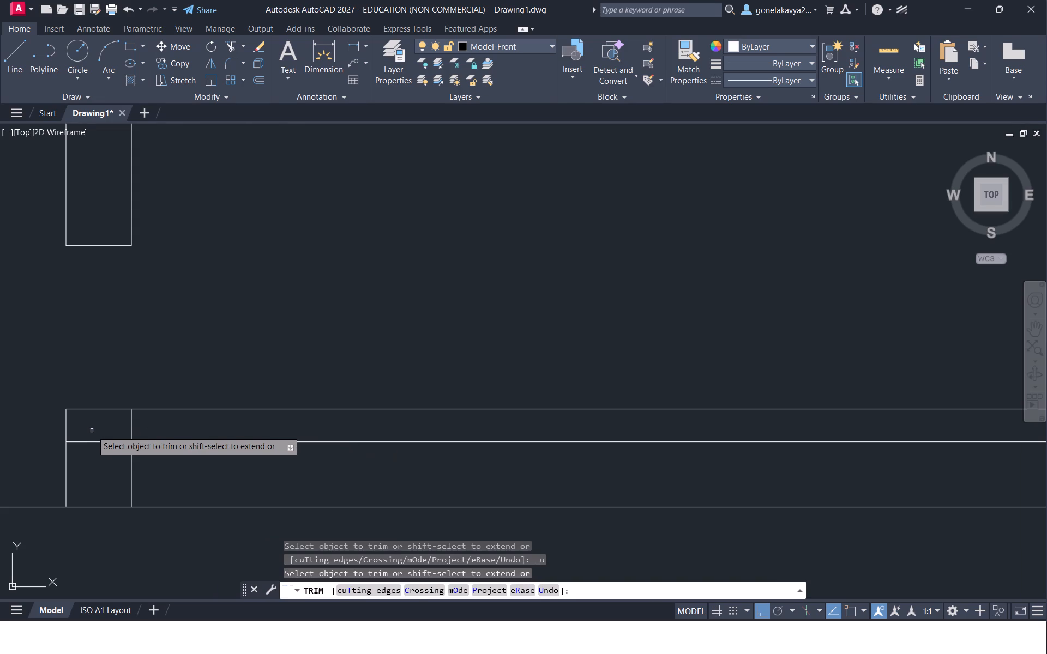
pyautogui.moveTo(91, 434); pyautogui.dragTo(98, 462)
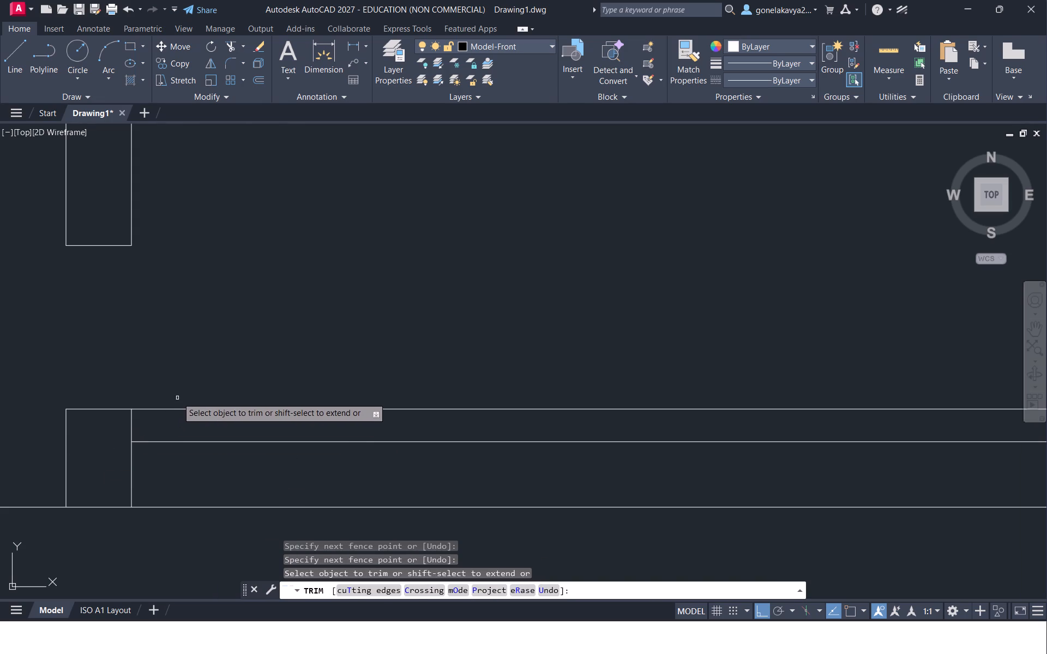
pyautogui.moveTo(178, 397); pyautogui.dragTo(184, 423)
pyautogui.moveTo(155, 418); pyautogui.dragTo(345, 462, button='middle')
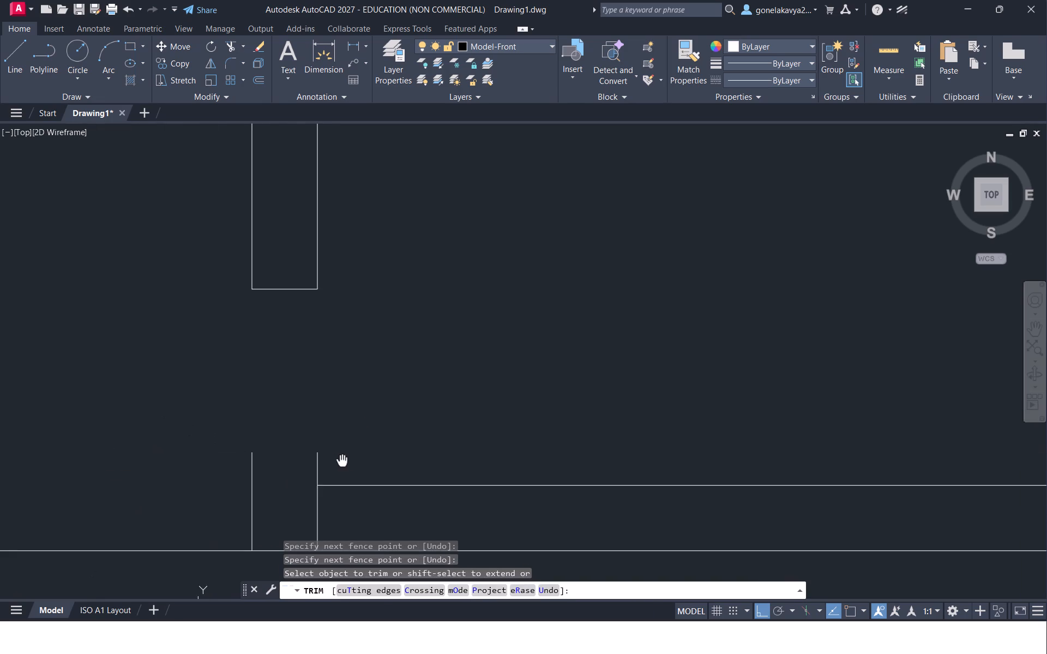
pyautogui.moveTo(345, 462); pyautogui.dragTo(349, 459, button='middle')
pyautogui.scroll(-2, 398, 465)
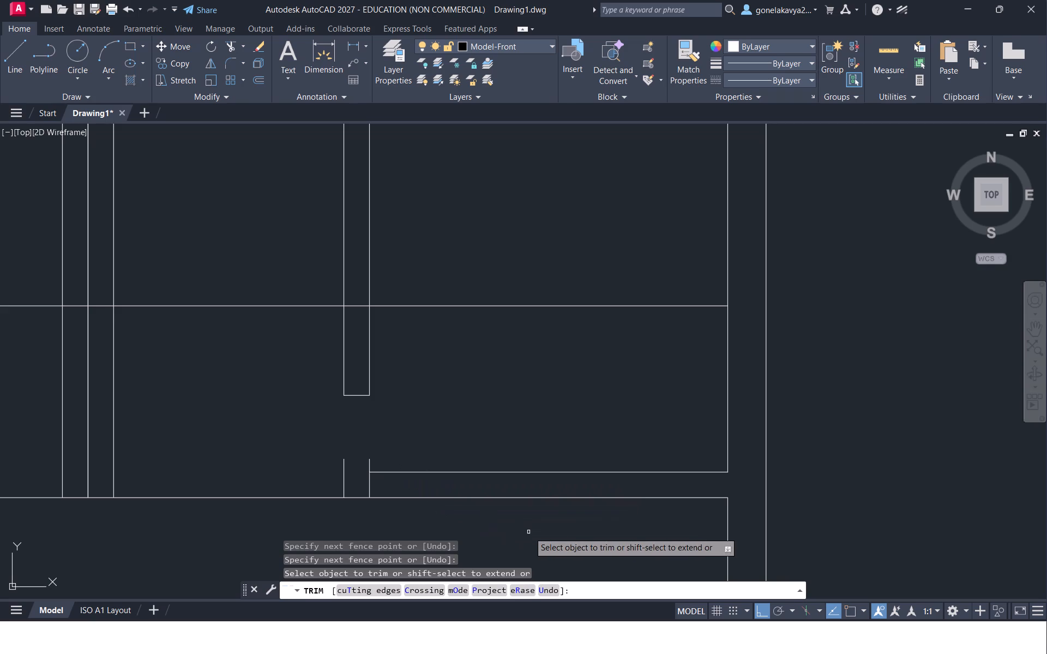
# Draw a horizontal line about 10" long across the open top of the stub, overhanging both of its sides.
pyautogui.press('l')
pyautogui.press('Return')
pyautogui.scroll(4, 191, 377)
pyautogui.moveTo(435, 515); pyautogui.dragTo(427, 276, button='middle')
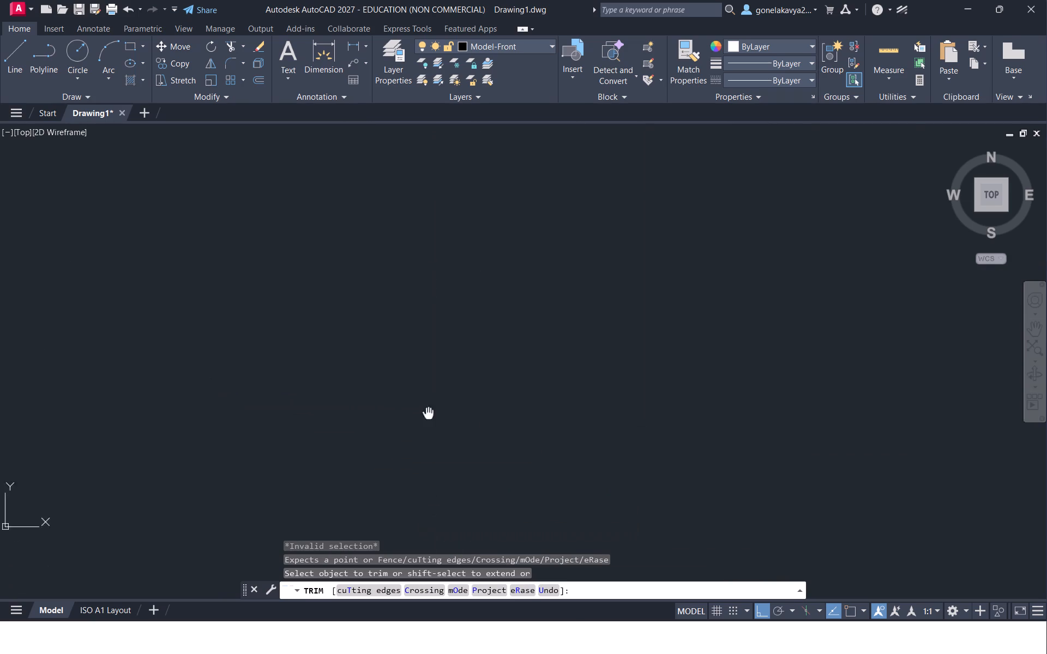
pyautogui.moveTo(427, 276); pyautogui.dragTo(385, 0, button='middle')
pyautogui.scroll(-4, 460, 216)
pyautogui.scroll(3, 541, 233)
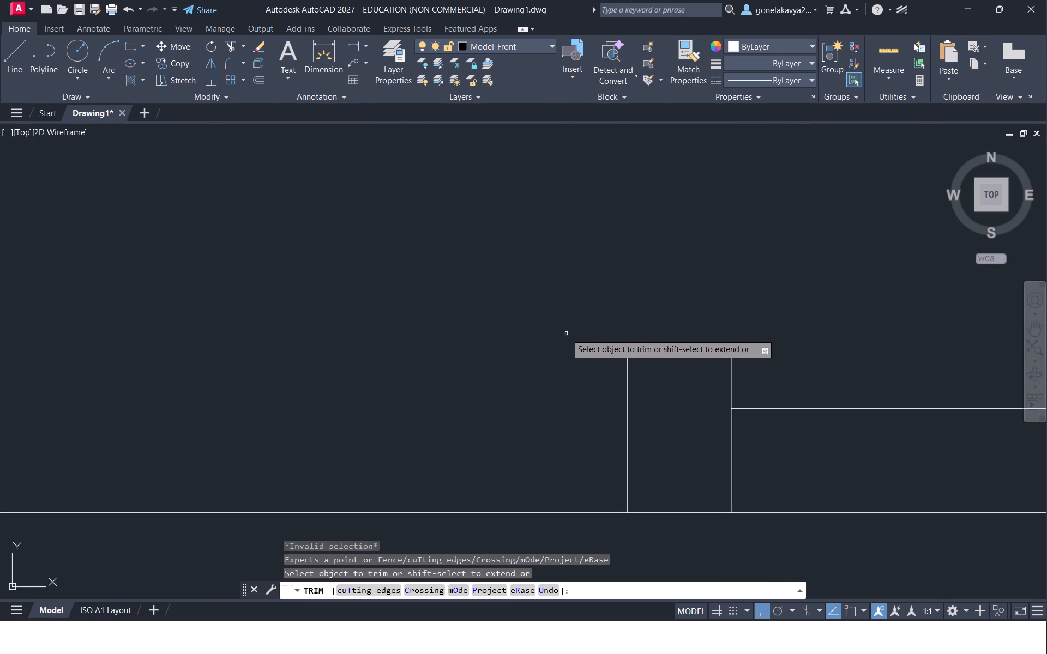
pyautogui.press('Escape')
pyautogui.press('l')
pyautogui.press('Return')
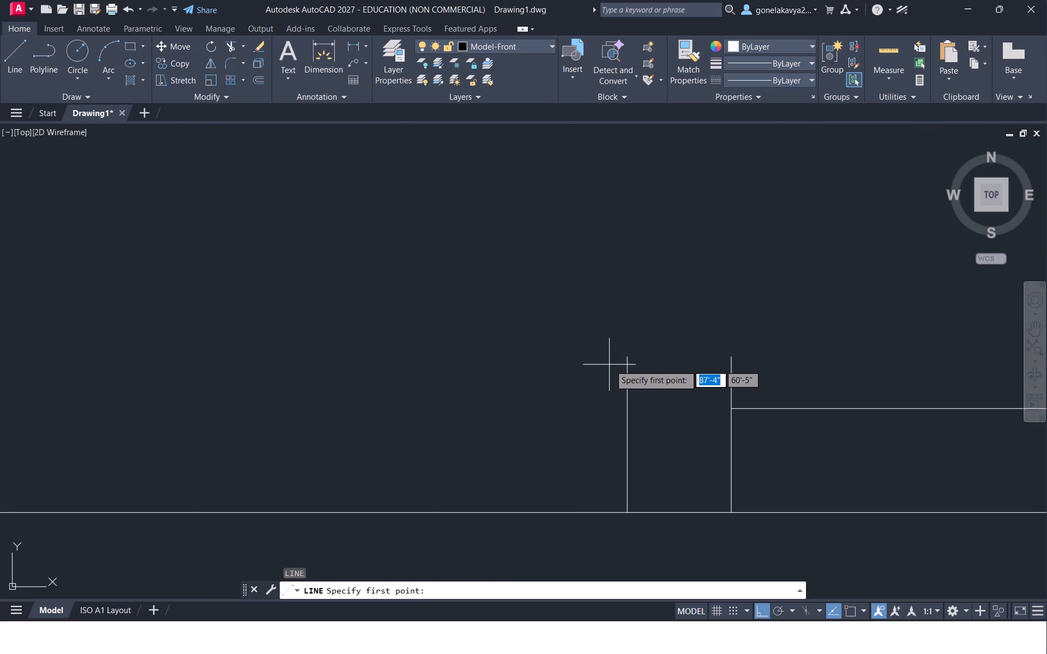
pyautogui.moveTo(612, 357); pyautogui.dragTo(661, 350)
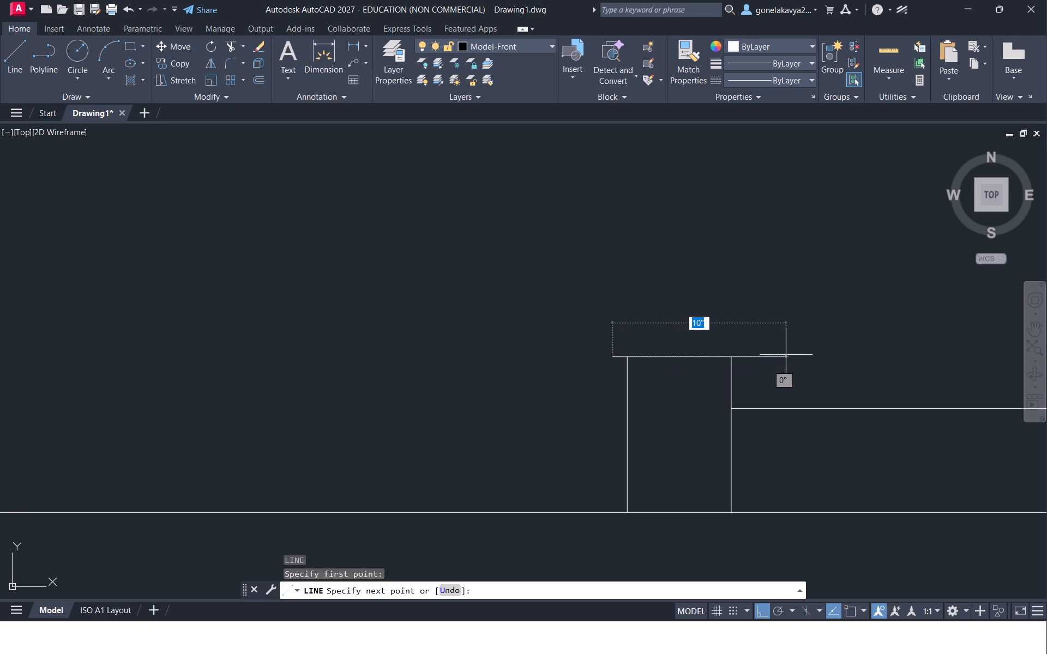
pyautogui.click(786, 355)
pyautogui.press('Escape')
# Trim the overhanging east and west ends of the new line so that it caps the stub.
pyautogui.press('t')
pyautogui.write('R')
pyautogui.press('space')
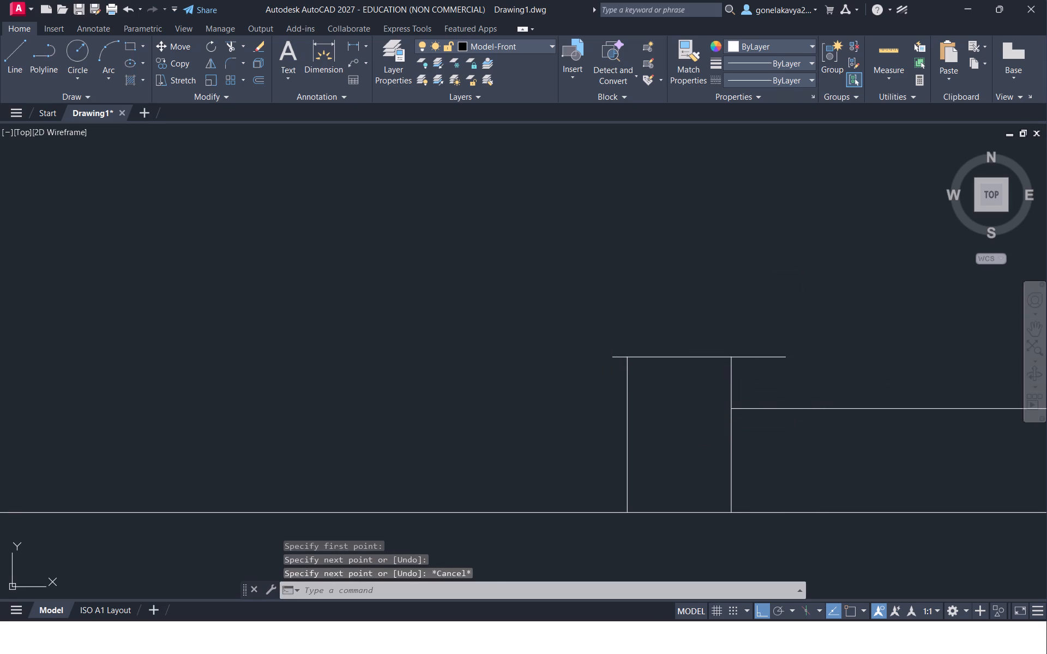
pyautogui.moveTo(798, 370); pyautogui.dragTo(760, 331)
pyautogui.moveTo(581, 325); pyautogui.dragTo(580, 355)
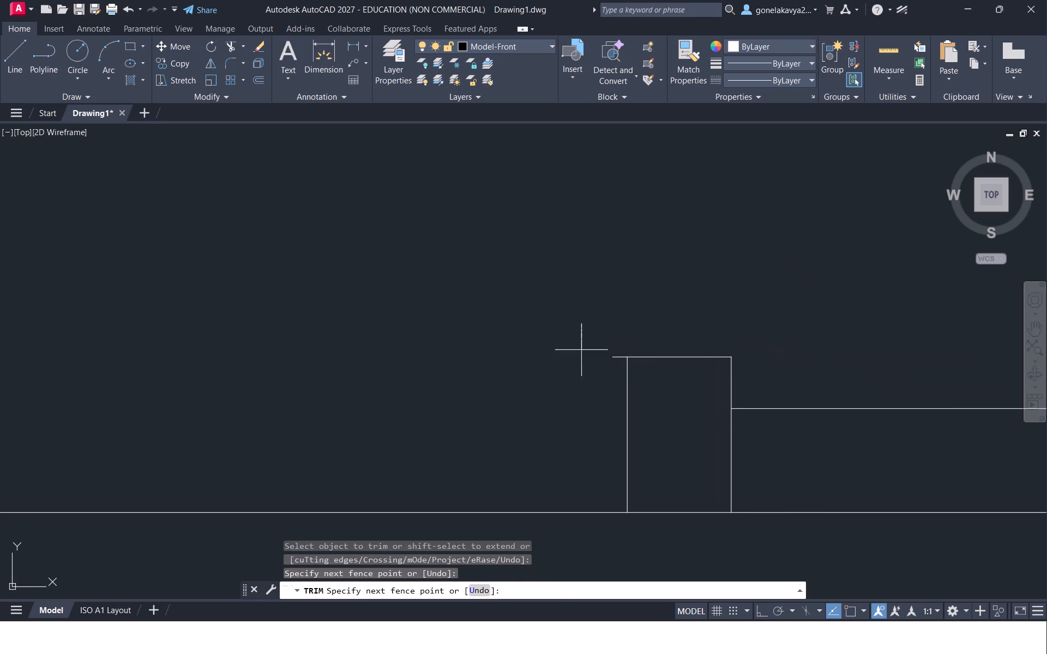
pyautogui.moveTo(580, 355); pyautogui.dragTo(617, 348)
pyautogui.scroll(-3, 737, 345)
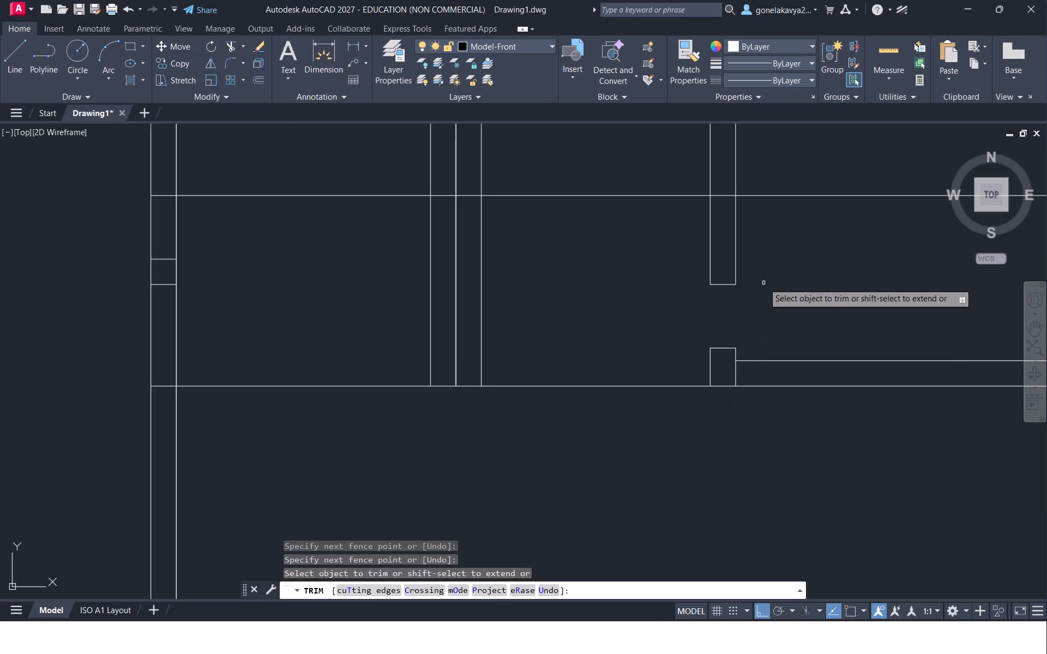
pyautogui.moveTo(763, 283); pyautogui.dragTo(313, 239, button='middle')
pyautogui.scroll(-2, 356, 255)
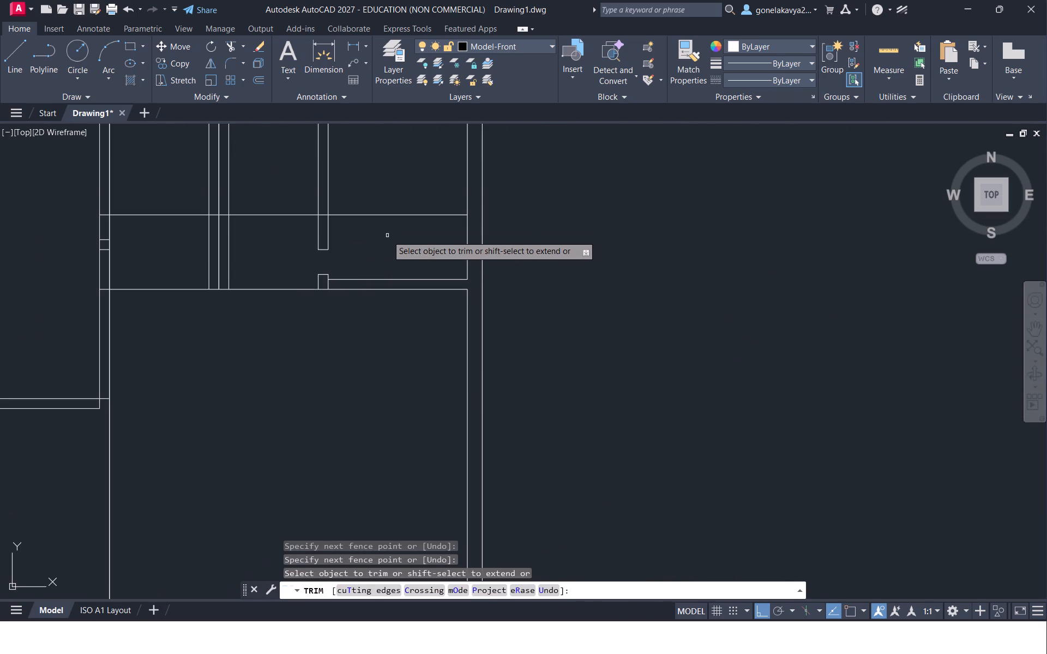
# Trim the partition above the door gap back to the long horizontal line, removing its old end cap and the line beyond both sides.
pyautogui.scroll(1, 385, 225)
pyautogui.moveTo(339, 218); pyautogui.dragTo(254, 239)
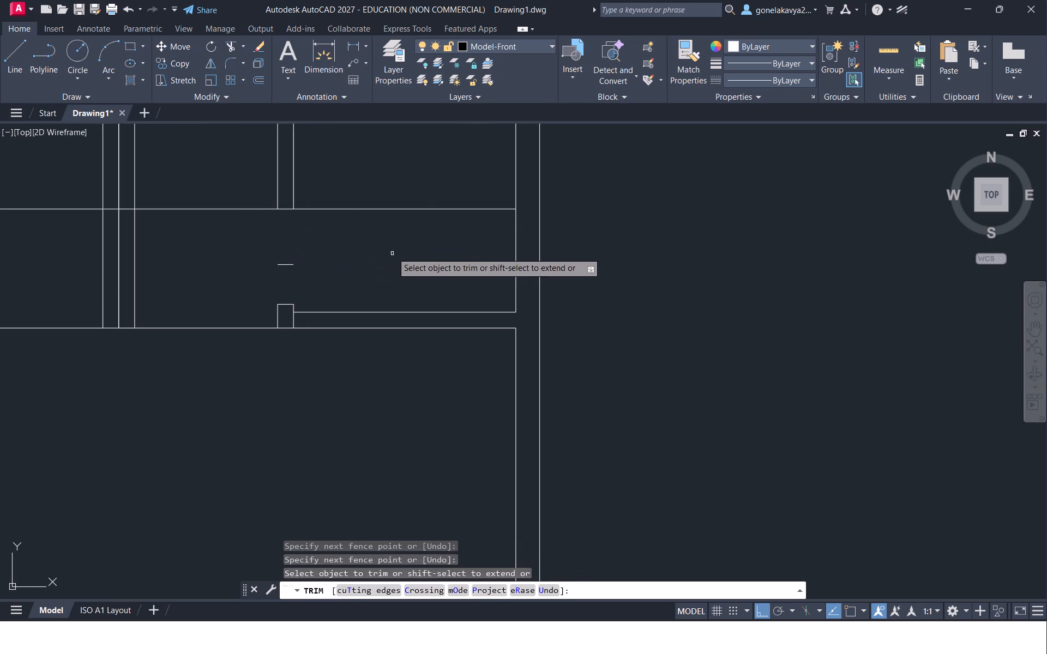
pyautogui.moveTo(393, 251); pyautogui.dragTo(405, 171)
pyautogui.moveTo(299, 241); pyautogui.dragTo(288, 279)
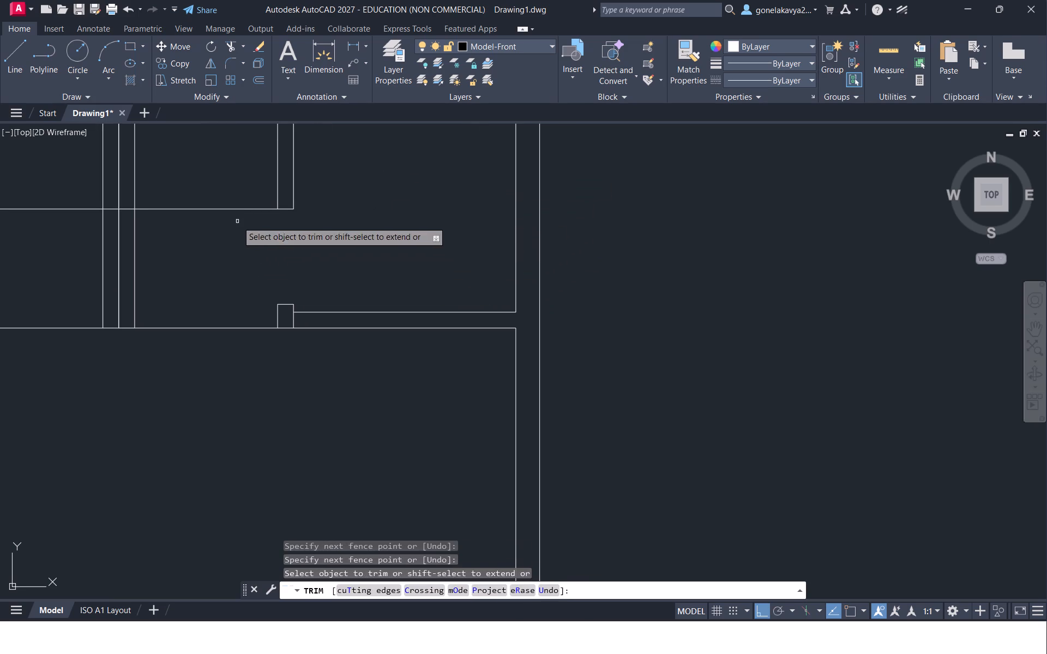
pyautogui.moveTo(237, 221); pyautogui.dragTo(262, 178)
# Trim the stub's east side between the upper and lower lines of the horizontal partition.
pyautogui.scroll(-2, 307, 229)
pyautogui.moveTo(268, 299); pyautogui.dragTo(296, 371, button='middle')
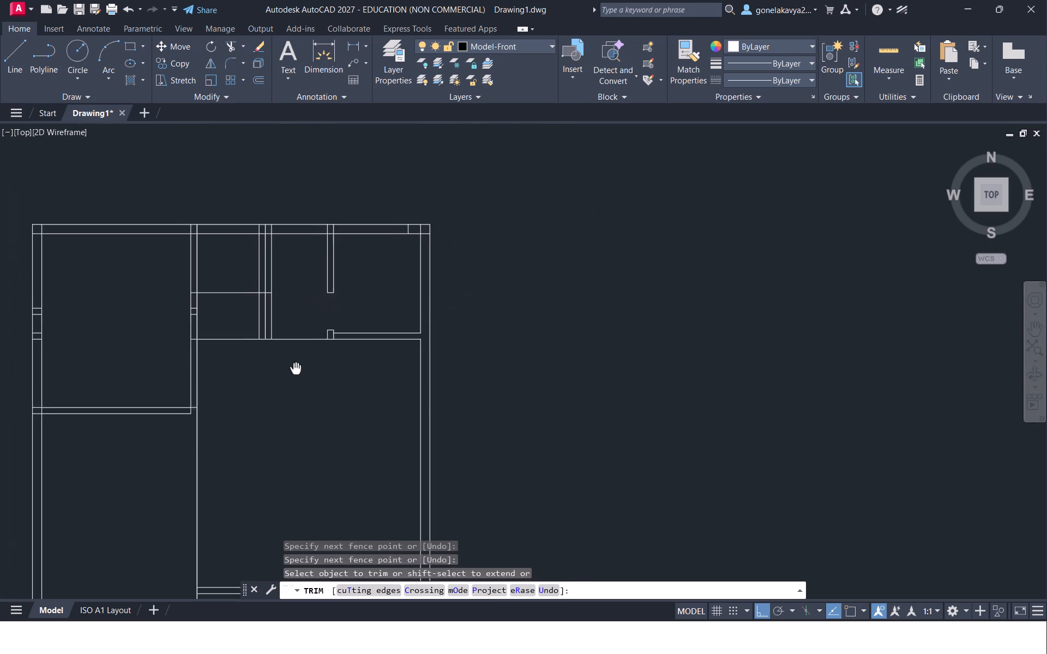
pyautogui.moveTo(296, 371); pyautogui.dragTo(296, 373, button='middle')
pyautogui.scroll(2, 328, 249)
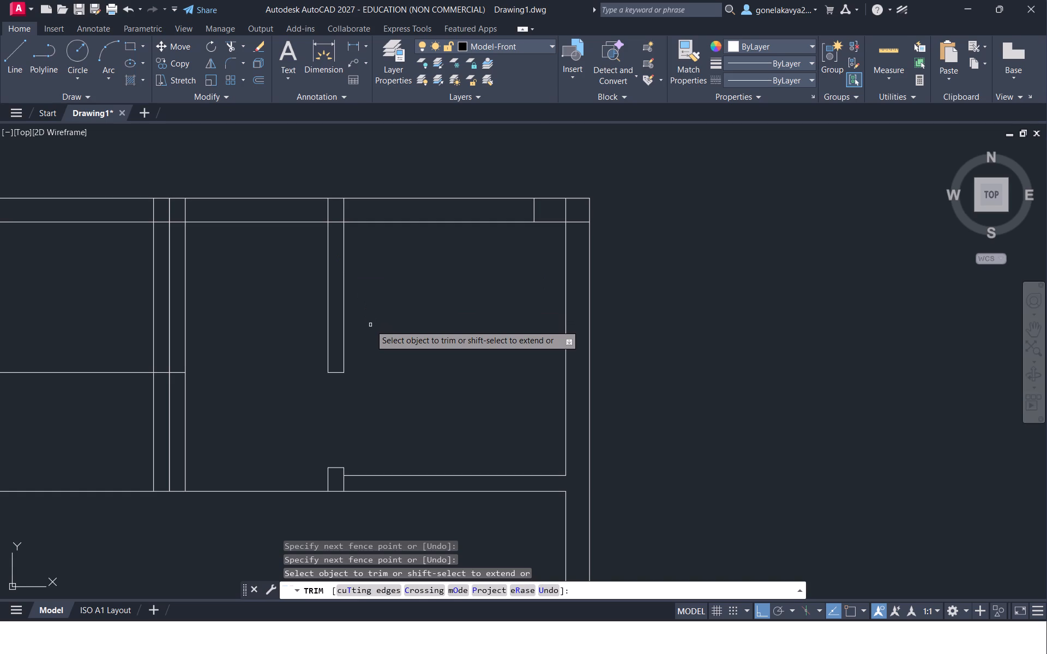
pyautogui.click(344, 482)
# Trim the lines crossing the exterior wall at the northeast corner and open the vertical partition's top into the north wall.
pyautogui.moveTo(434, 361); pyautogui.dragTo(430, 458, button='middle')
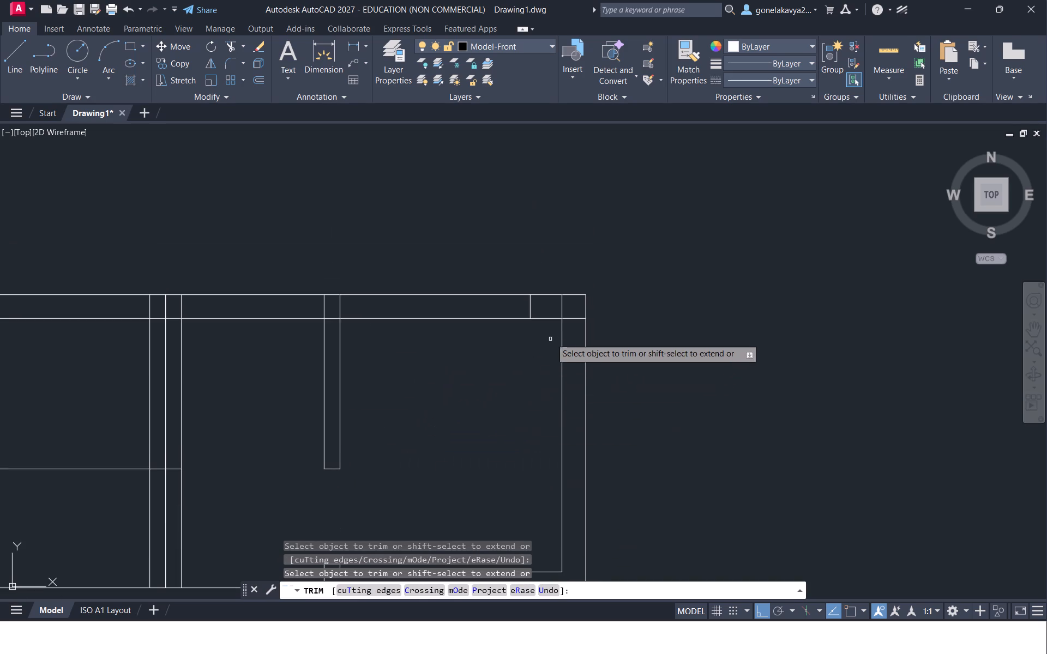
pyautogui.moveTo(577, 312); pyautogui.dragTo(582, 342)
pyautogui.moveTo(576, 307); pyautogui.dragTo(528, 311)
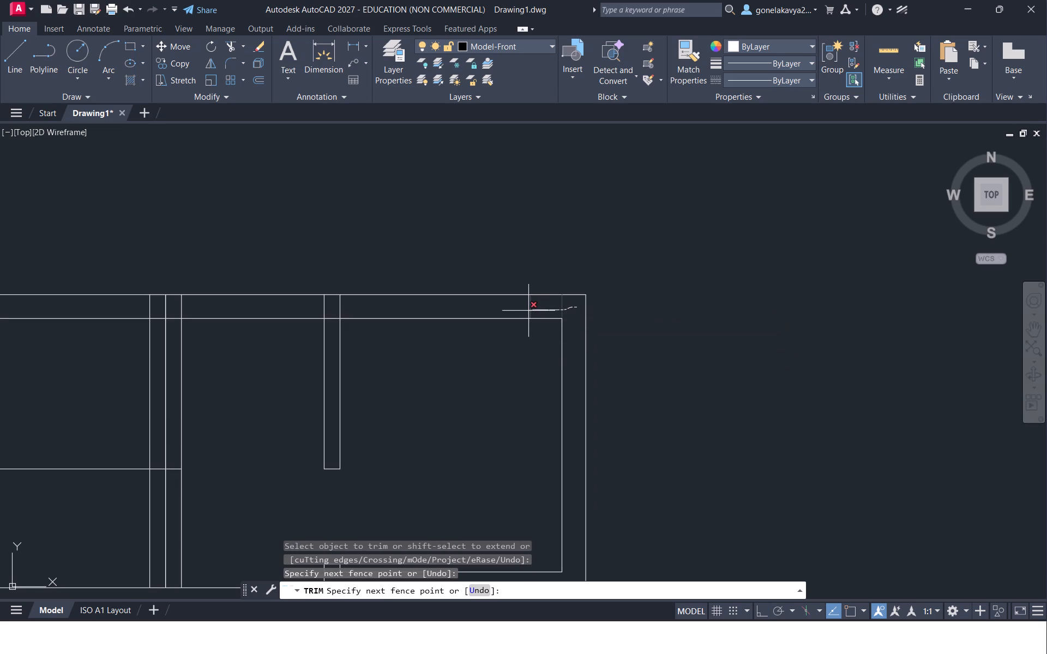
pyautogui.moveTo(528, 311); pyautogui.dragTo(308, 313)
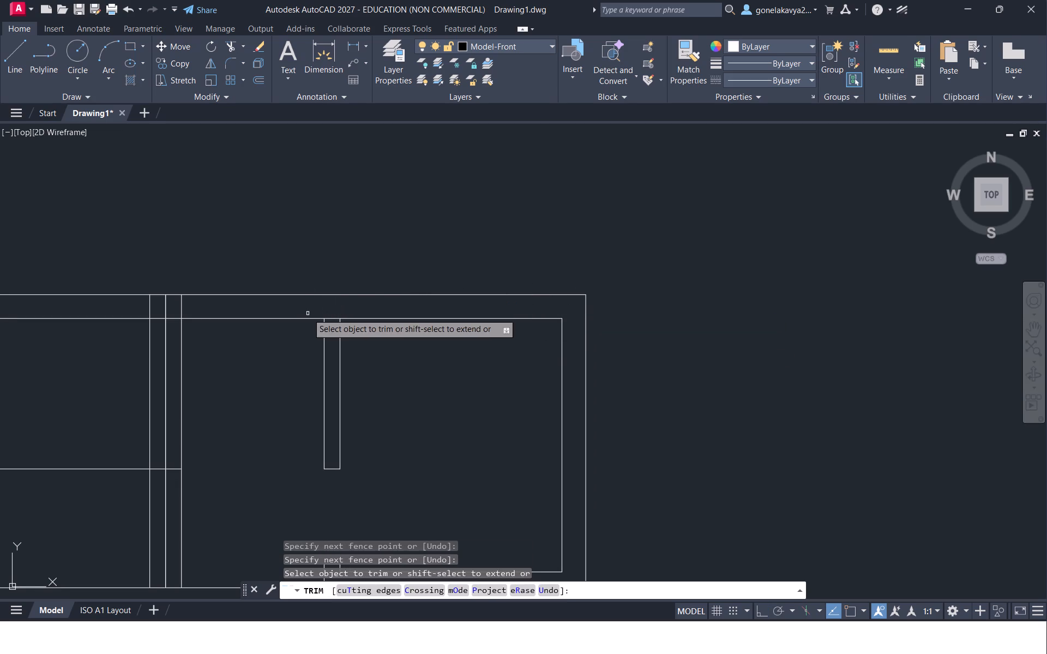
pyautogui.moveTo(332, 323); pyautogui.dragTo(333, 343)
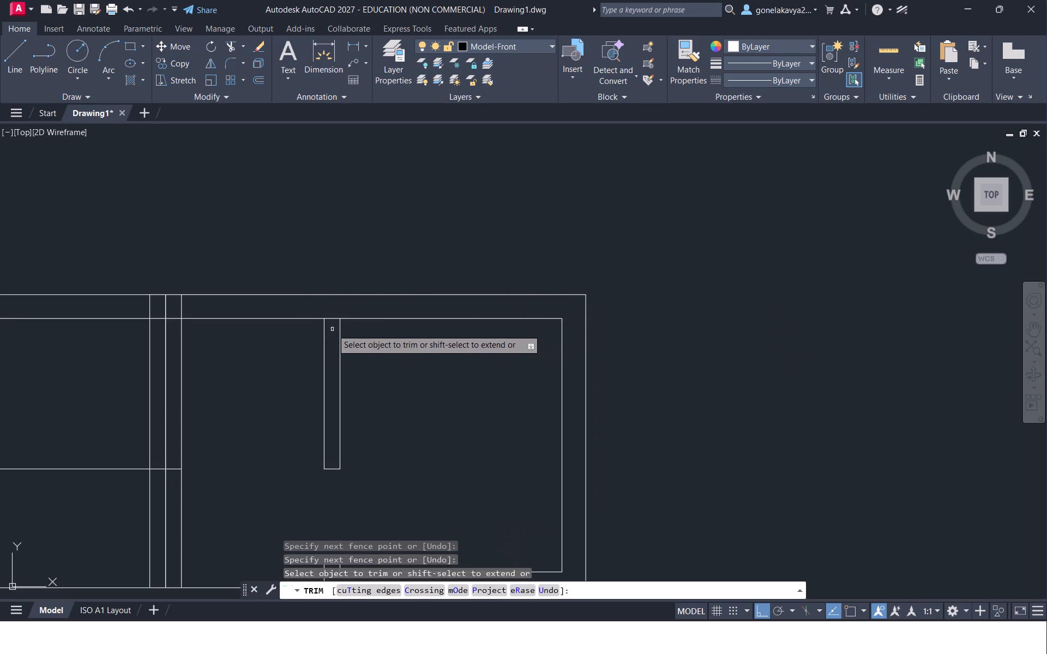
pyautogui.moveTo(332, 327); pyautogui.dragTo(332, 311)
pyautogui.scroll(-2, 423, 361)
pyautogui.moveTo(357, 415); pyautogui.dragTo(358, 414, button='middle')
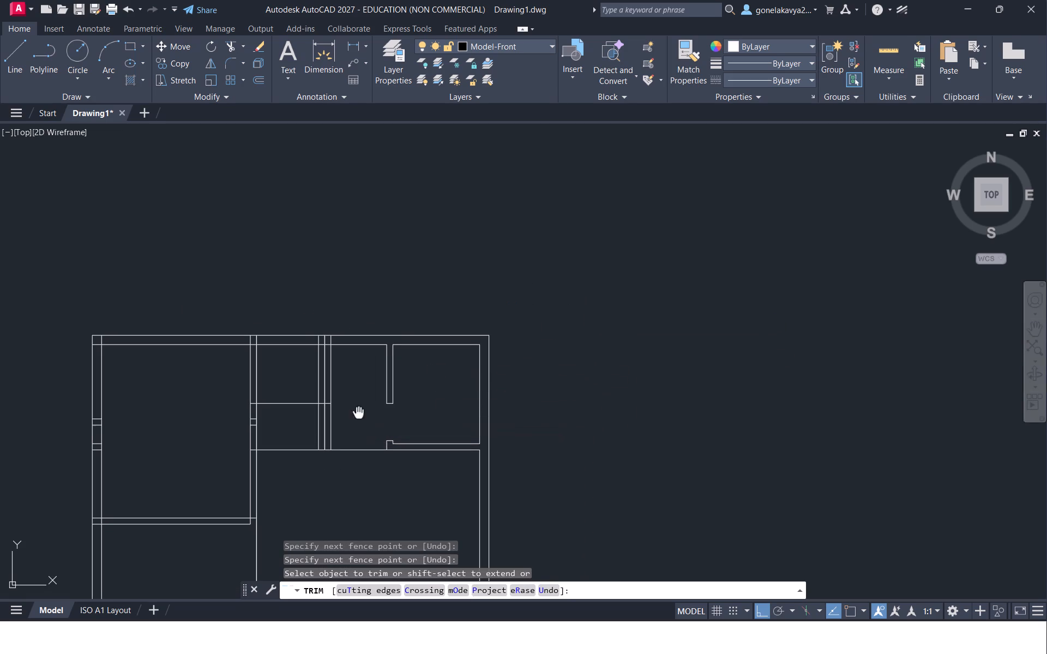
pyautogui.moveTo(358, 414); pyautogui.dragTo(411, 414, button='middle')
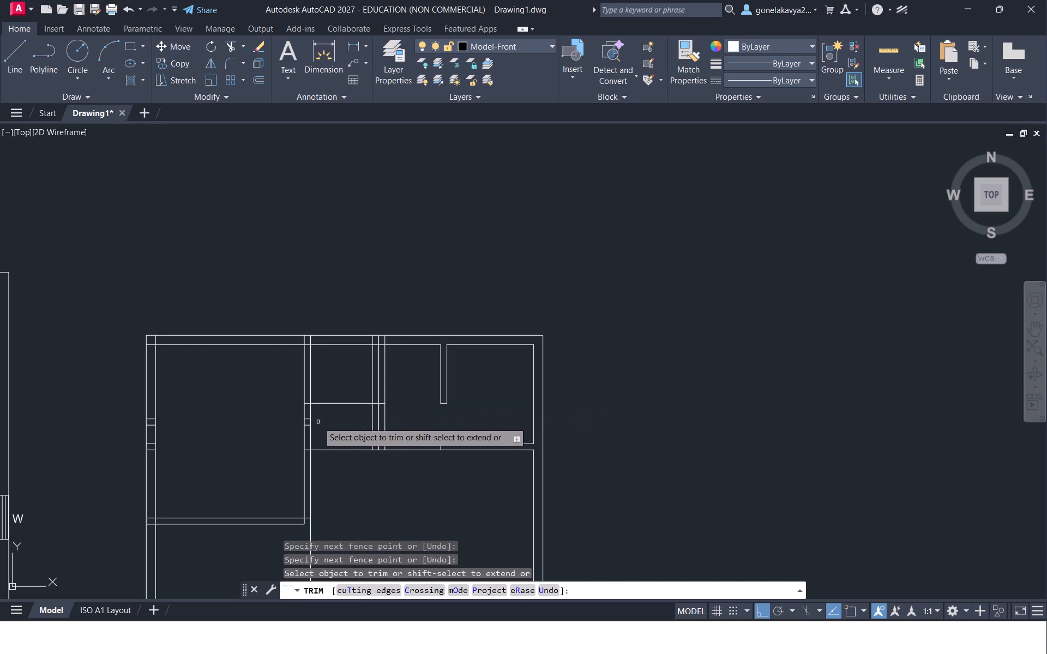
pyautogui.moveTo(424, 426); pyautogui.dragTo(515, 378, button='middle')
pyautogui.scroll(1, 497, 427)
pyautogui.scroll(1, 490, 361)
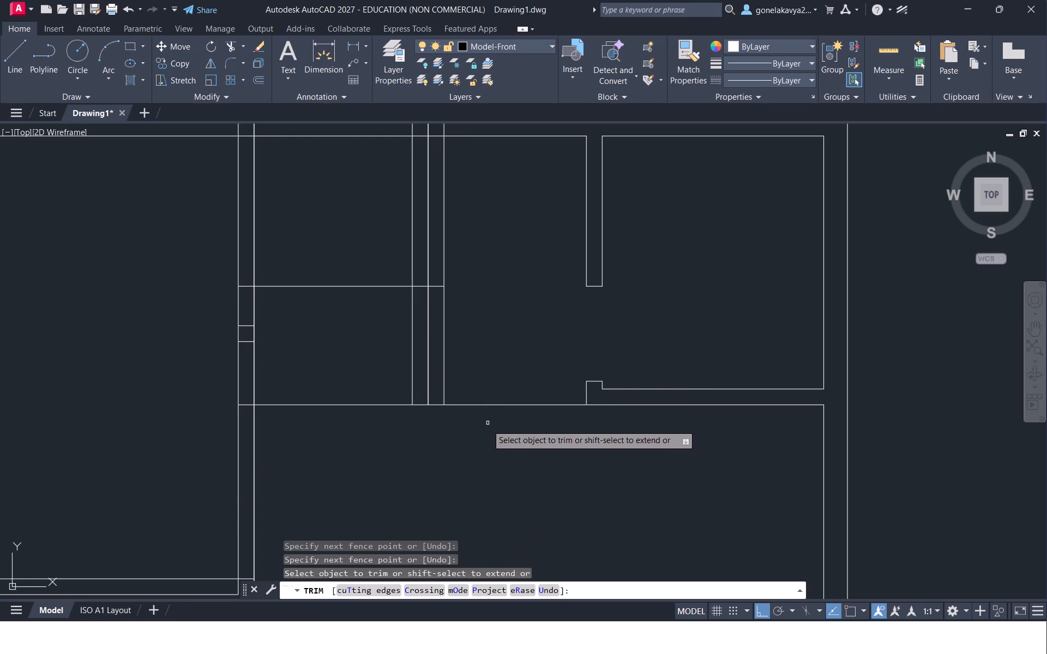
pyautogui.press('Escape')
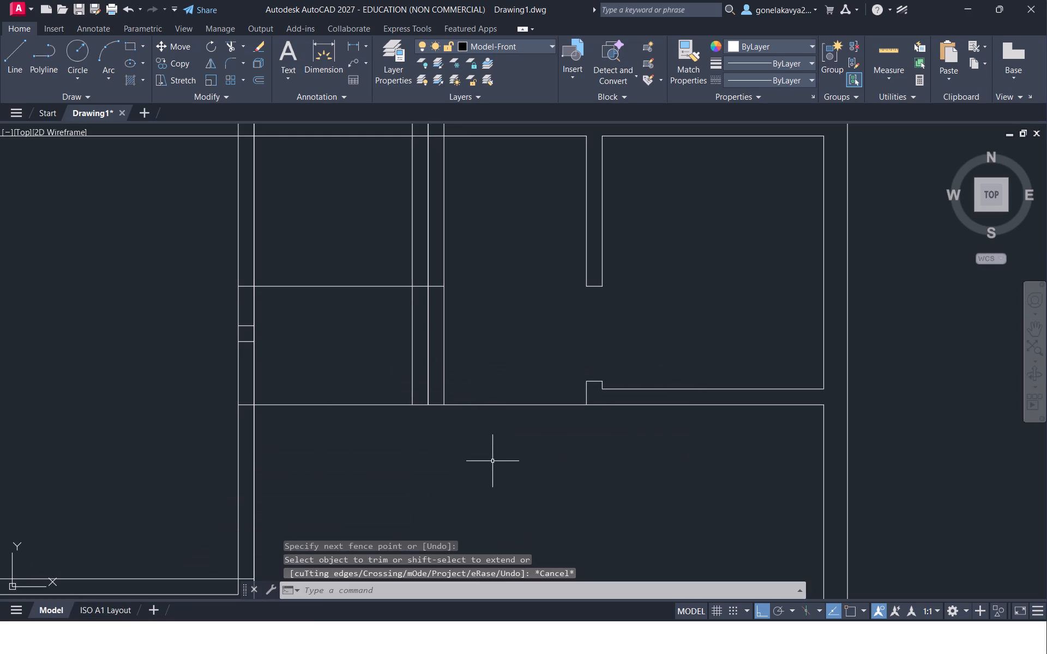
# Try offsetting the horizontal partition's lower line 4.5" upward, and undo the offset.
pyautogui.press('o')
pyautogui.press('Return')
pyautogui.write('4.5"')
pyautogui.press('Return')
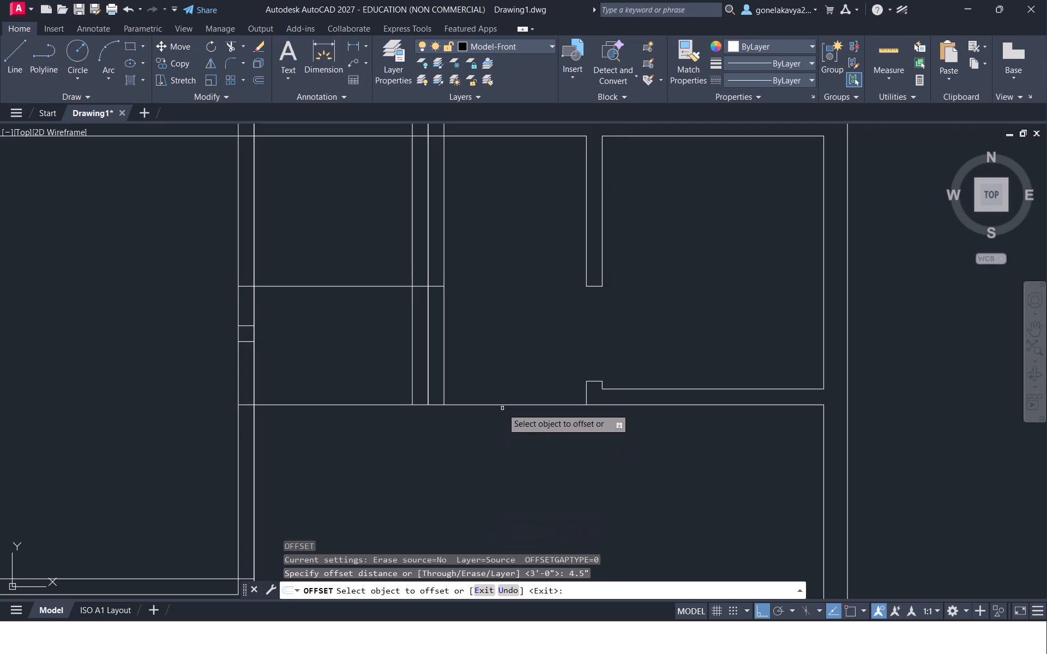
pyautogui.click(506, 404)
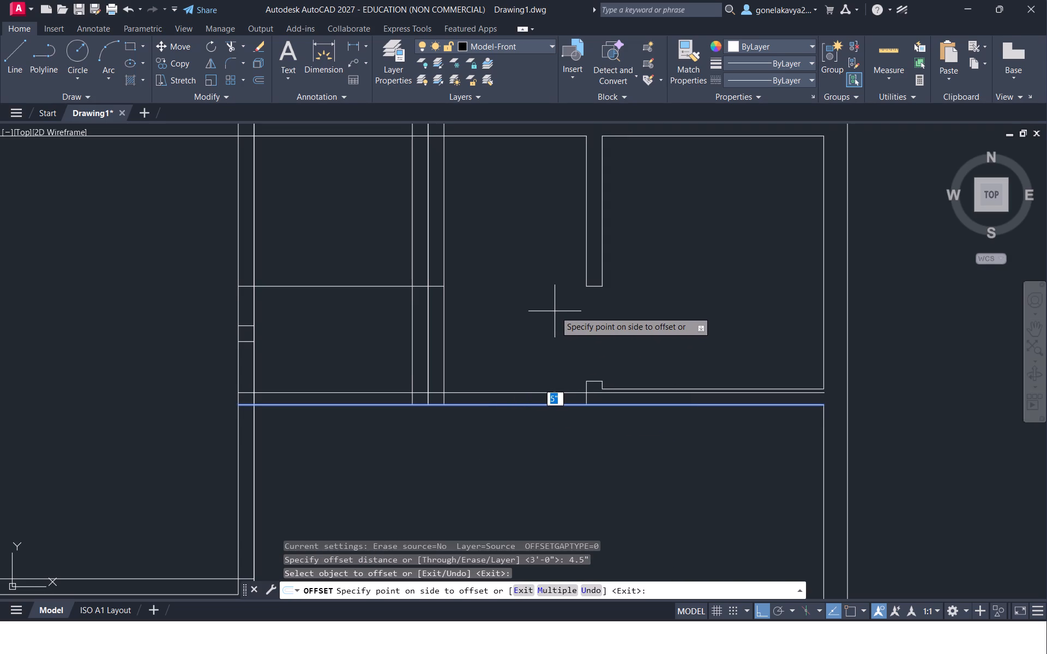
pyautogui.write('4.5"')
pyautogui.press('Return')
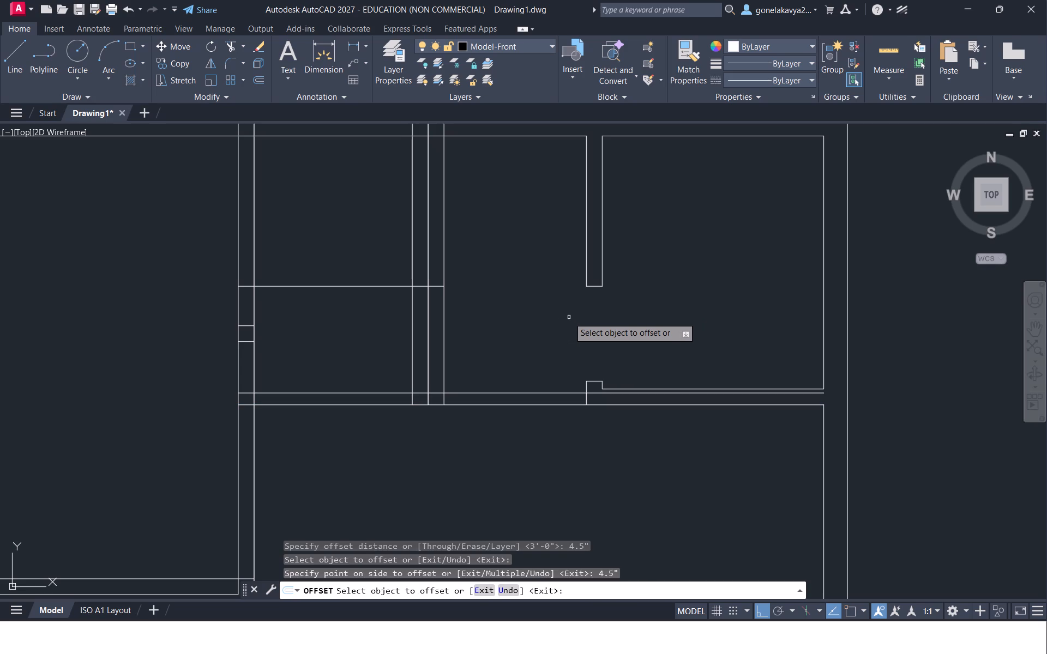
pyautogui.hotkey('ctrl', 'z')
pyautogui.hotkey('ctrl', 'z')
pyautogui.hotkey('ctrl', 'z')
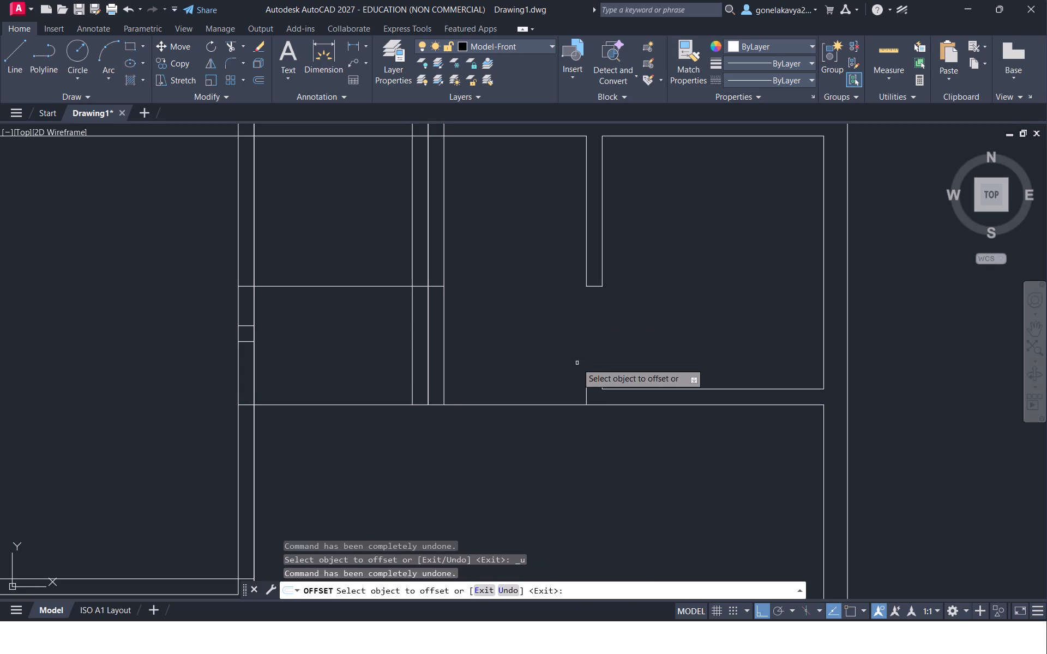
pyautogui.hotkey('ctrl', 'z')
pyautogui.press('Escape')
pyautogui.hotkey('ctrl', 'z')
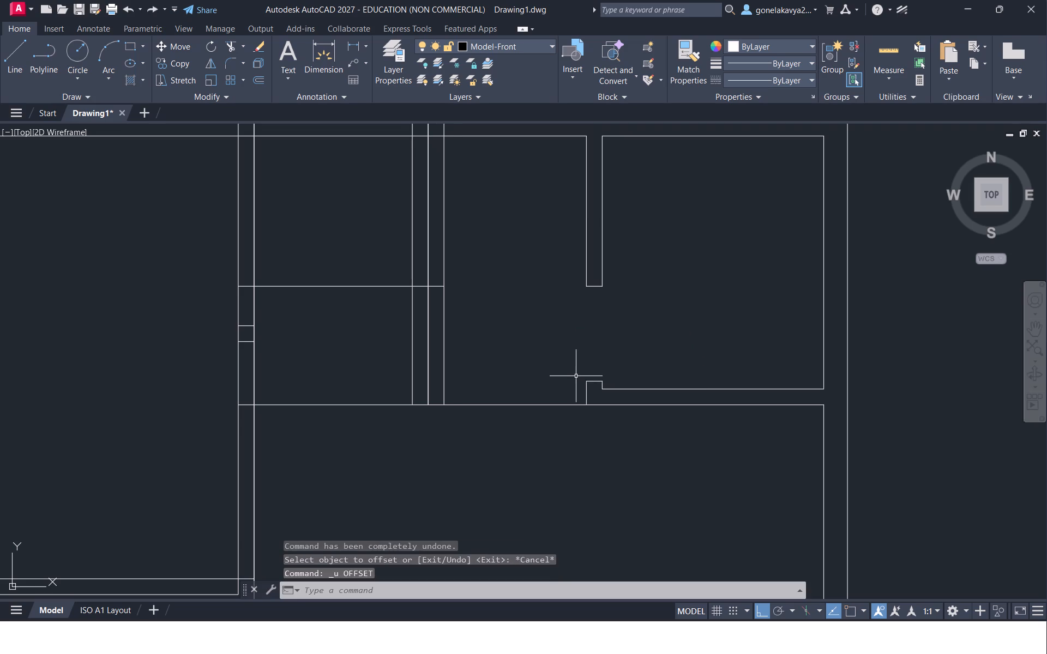
# Undo the wall trims, the stub's cap line, and the earlier trim, grip edits and extension around the stub.
pyautogui.hotkey('ctrl', 'z')
pyautogui.hotkey('ctrl', 'z')
pyautogui.press('z')
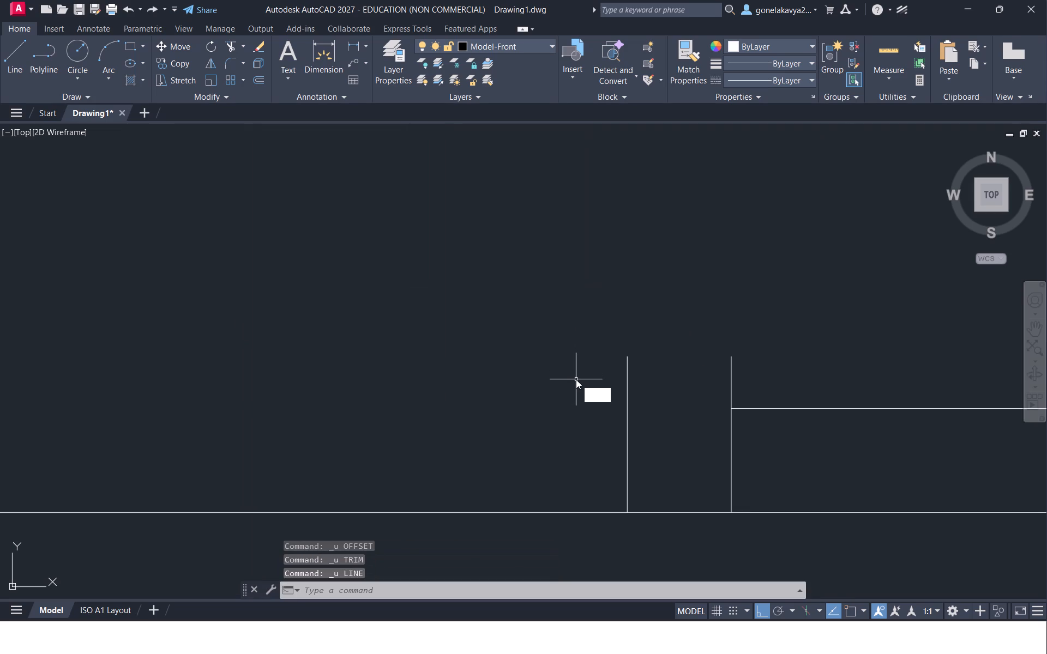
pyautogui.hotkey('ctrl', 'z')
pyautogui.press('Escape')
pyautogui.hotkey('ctrl', 'z')
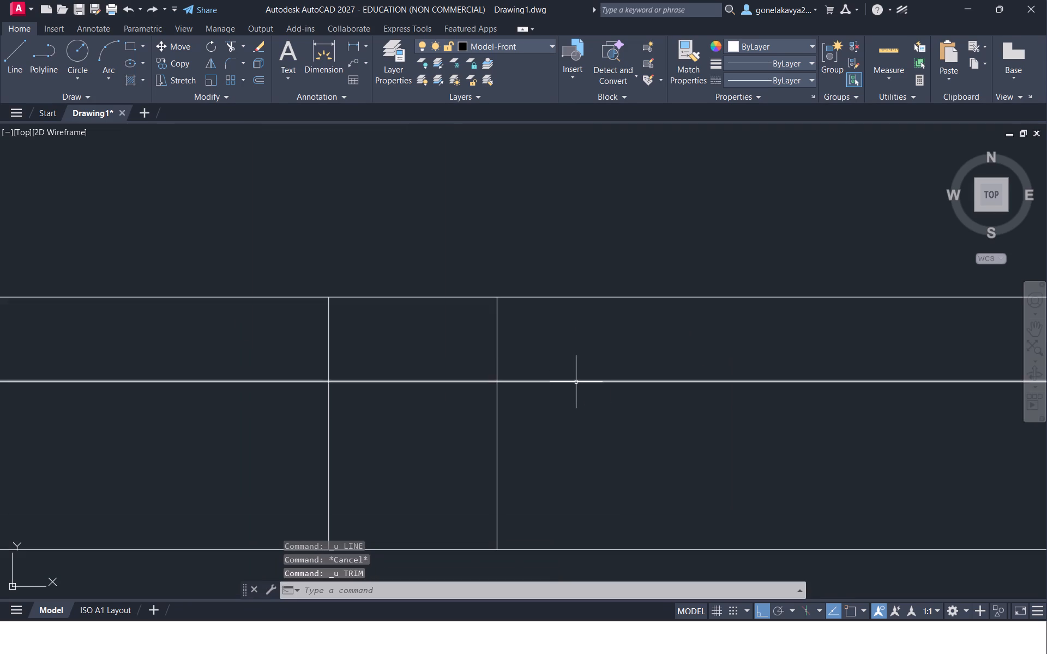
pyautogui.hotkey('ctrl', 'z')
pyautogui.hotkey('ctrl', 'z')
pyautogui.hotkey('ctrl', 'z')
pyautogui.press('z')
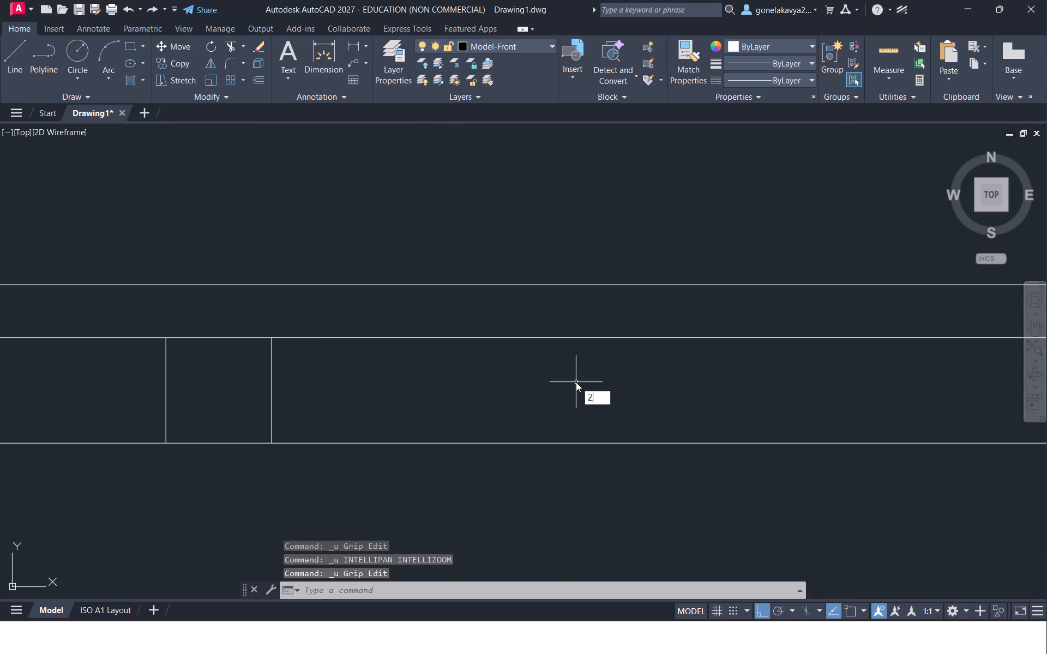
pyautogui.hotkey('ctrl', 'z')
pyautogui.press('Escape')
pyautogui.hotkey('ctrl', 'z')
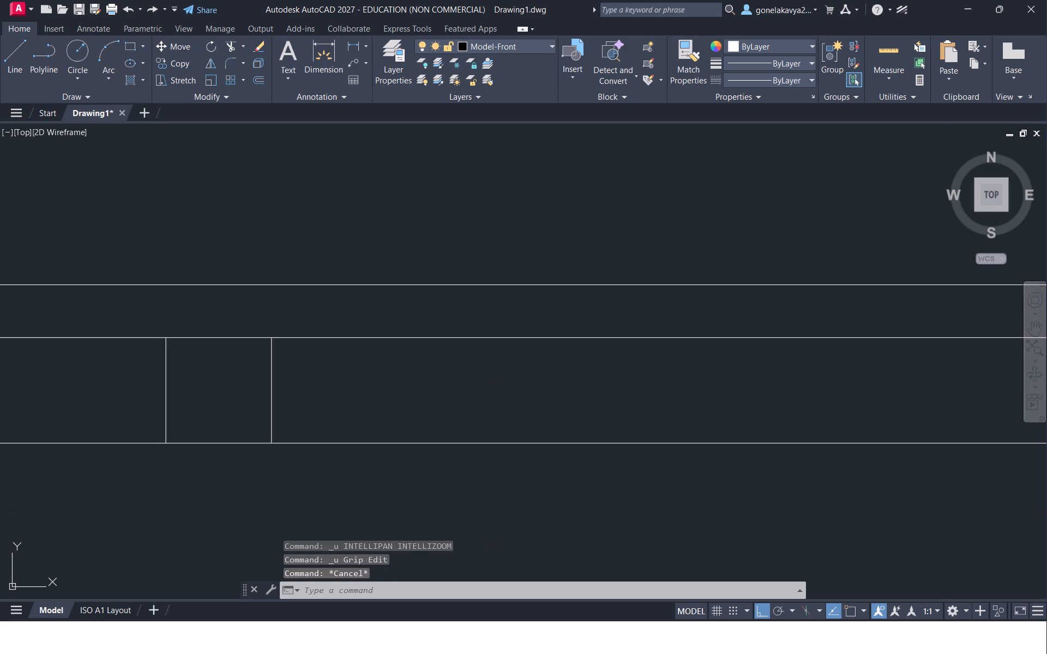
pyautogui.hotkey('ctrl', 'z')
# Examine the horizontal partition's lines around the stub and at the three vertical lines west of it.
pyautogui.scroll(-3, 549, 414)
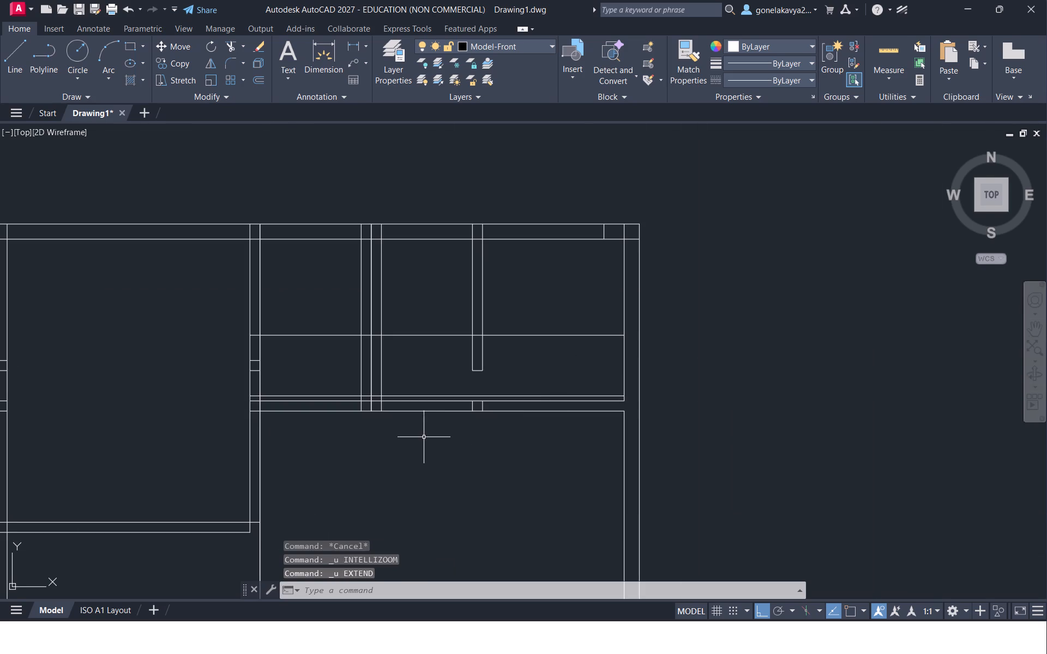
pyautogui.scroll(2, 416, 421)
pyautogui.moveTo(438, 416); pyautogui.dragTo(360, 391, button='middle')
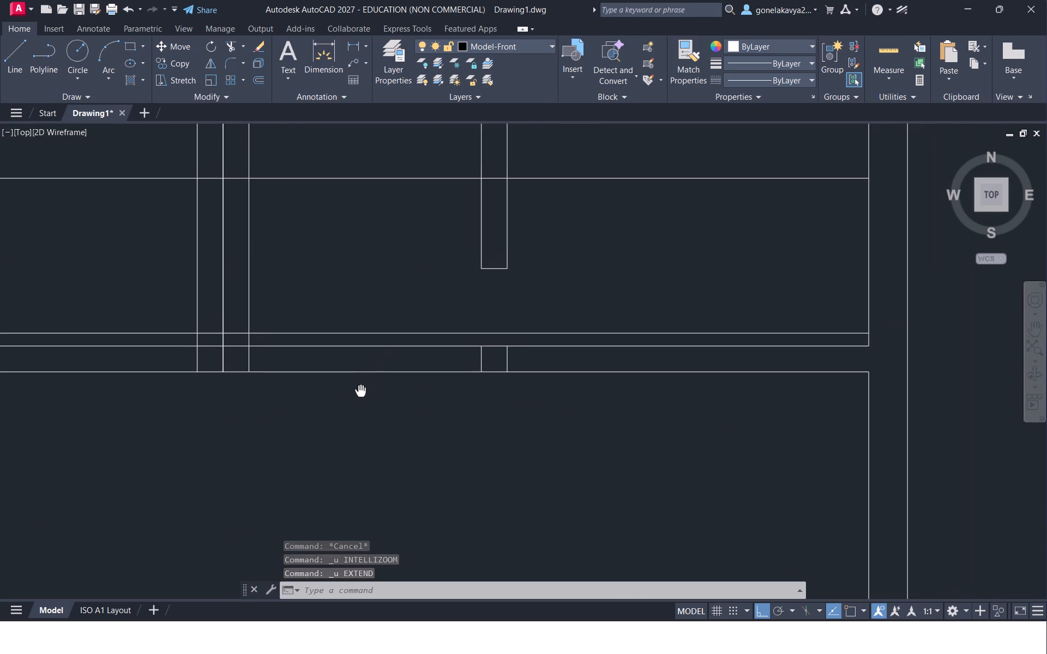
pyautogui.moveTo(360, 391); pyautogui.dragTo(360, 393, button='middle')
pyautogui.scroll(2, 510, 412)
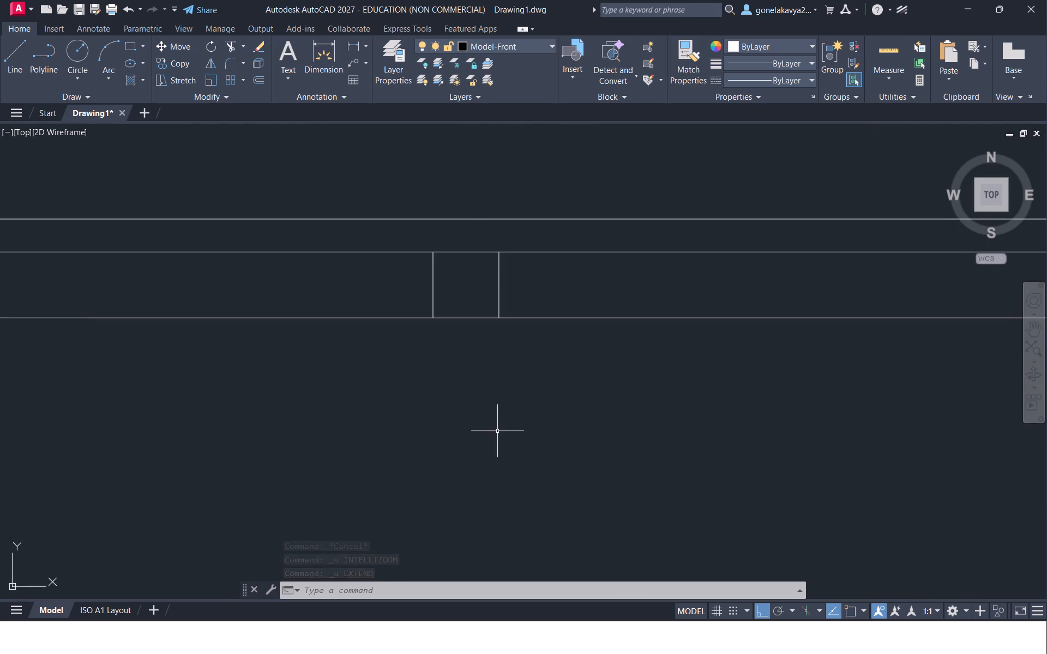
pyautogui.scroll(-4, 497, 431)
pyautogui.scroll(1, 388, 463)
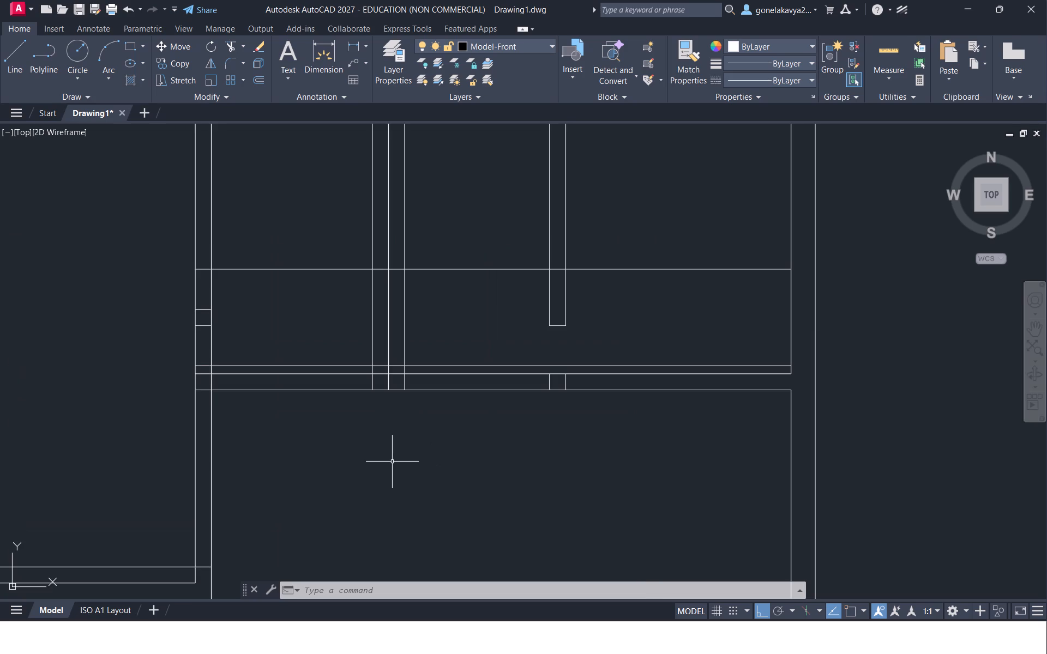
pyautogui.moveTo(382, 437); pyautogui.dragTo(332, 465, button='middle')
pyautogui.scroll(2, 337, 434)
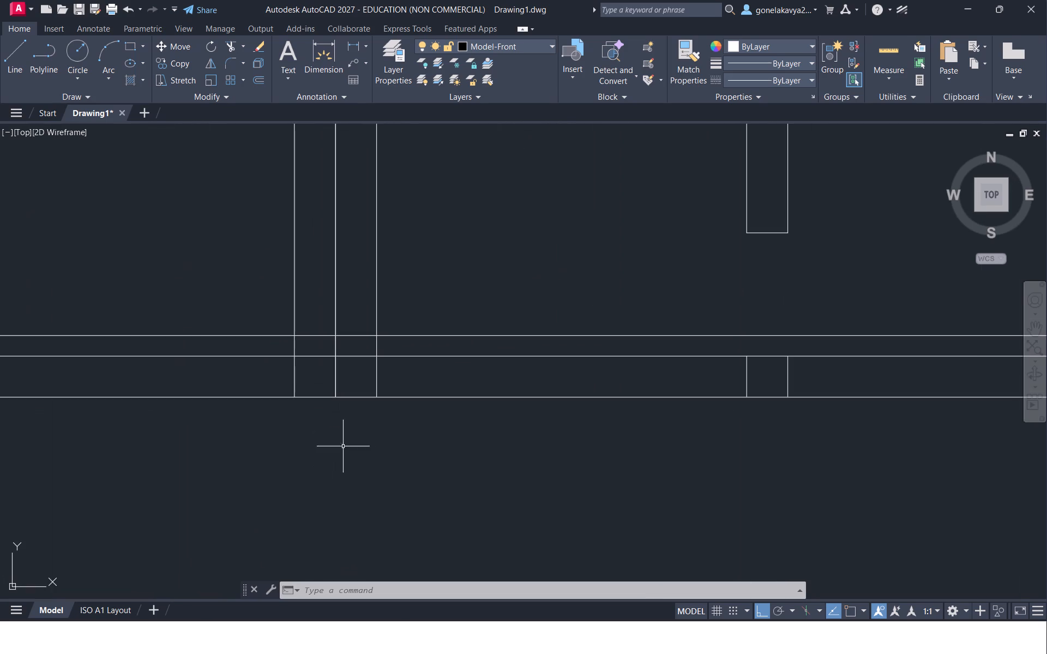
pyautogui.scroll(-1, 349, 480)
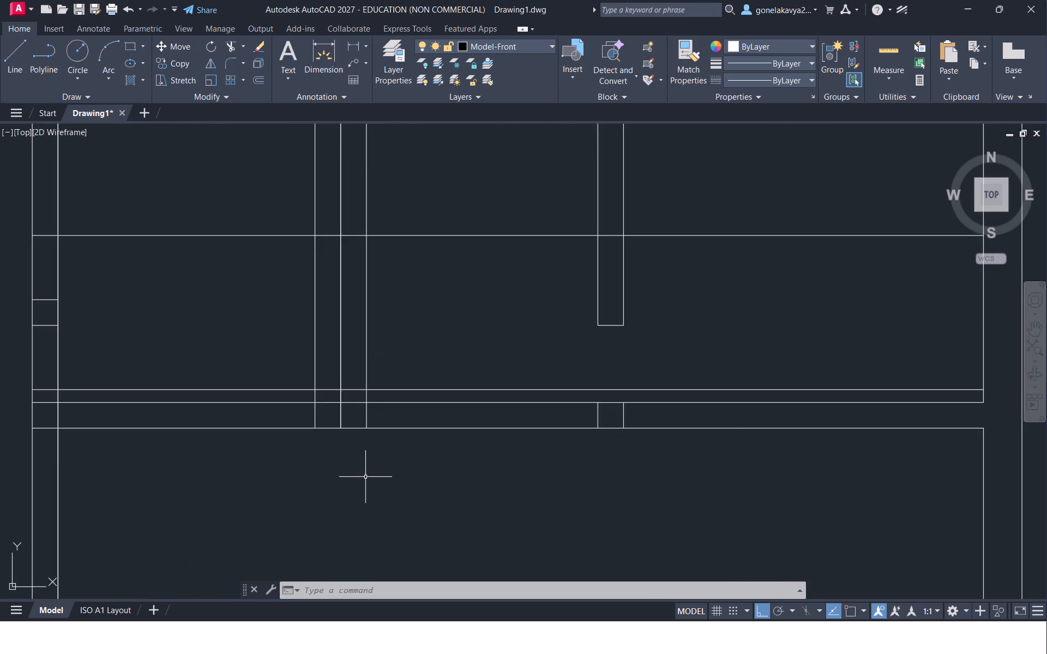
pyautogui.scroll(-1, 365, 477)
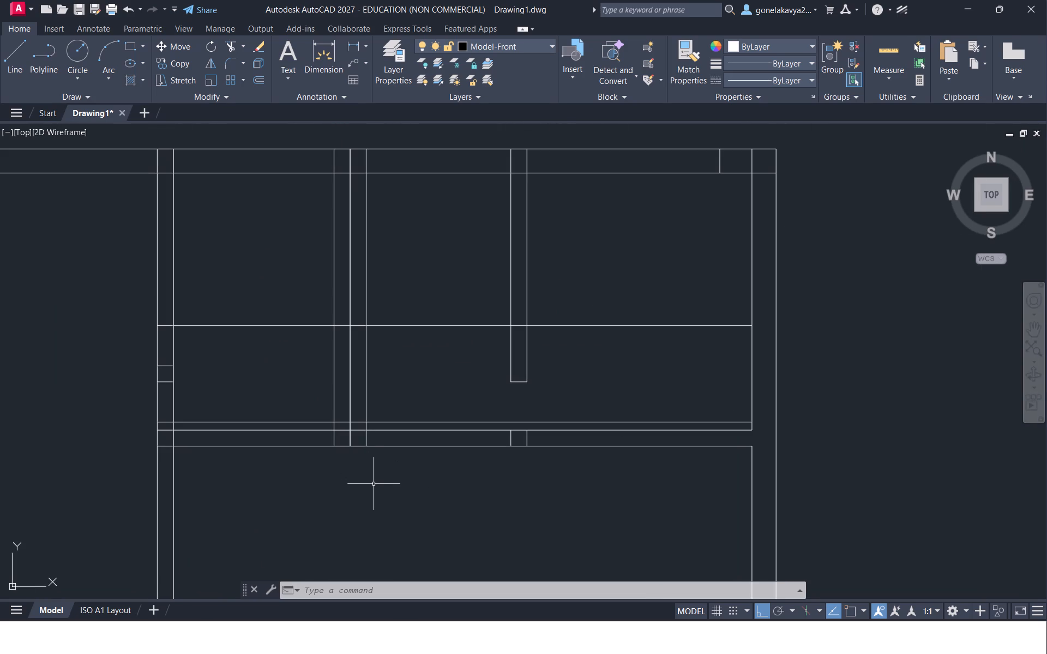
# Trim the easternmost of the three vertical lines inside the horizontal partition, and both upper horizontal lines between the middle and eastern verticals.
pyautogui.write('TR')
pyautogui.press('space')
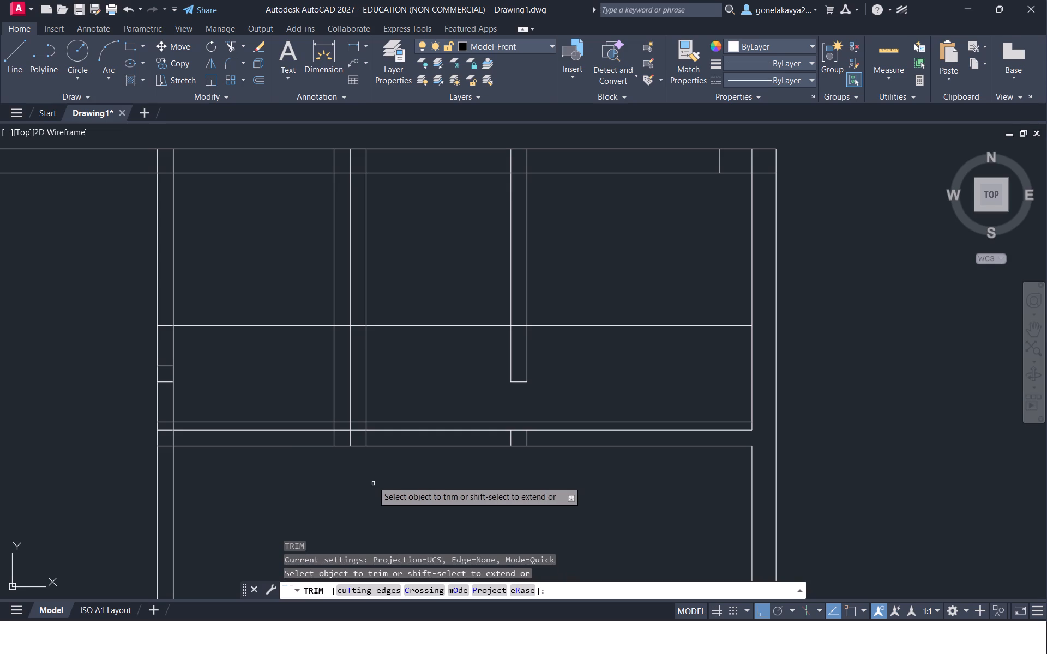
pyautogui.scroll(2, 341, 428)
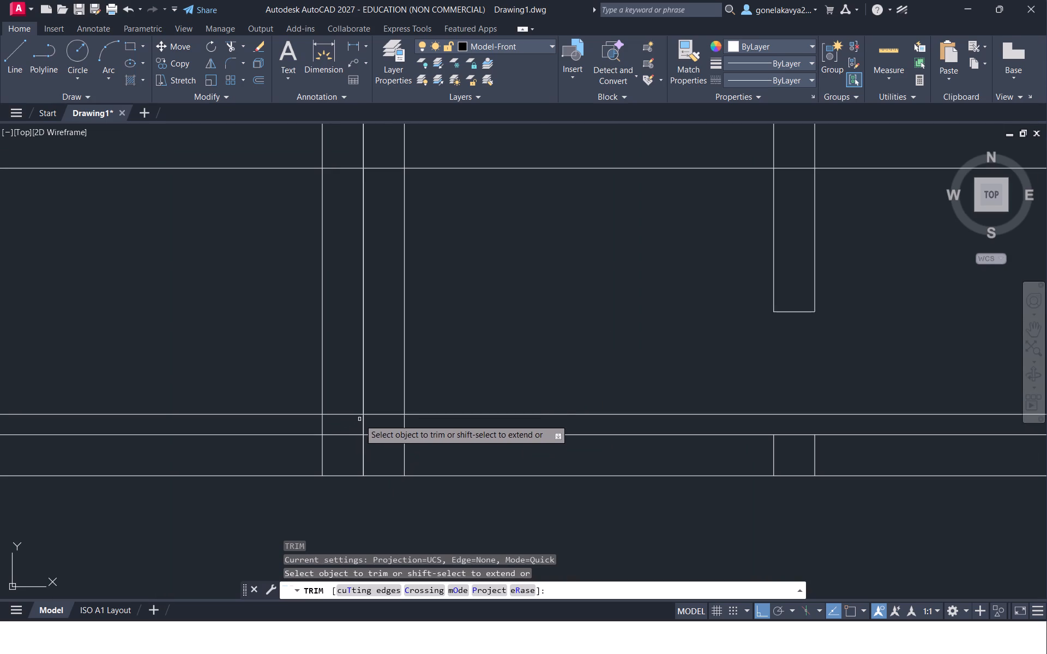
pyautogui.scroll(-1, 385, 455)
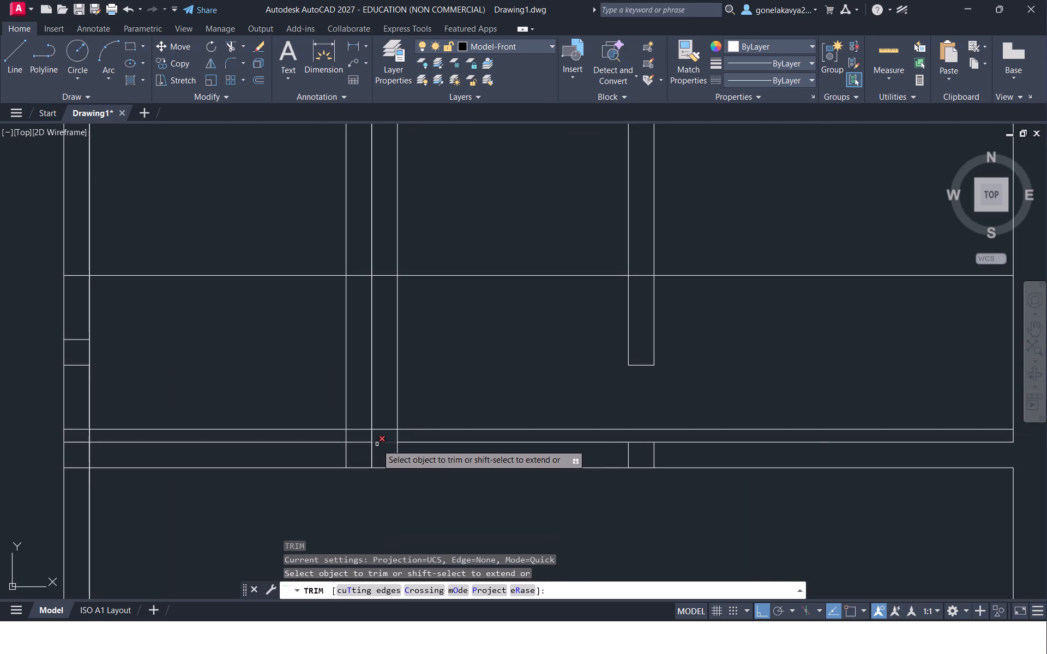
pyautogui.scroll(2, 377, 444)
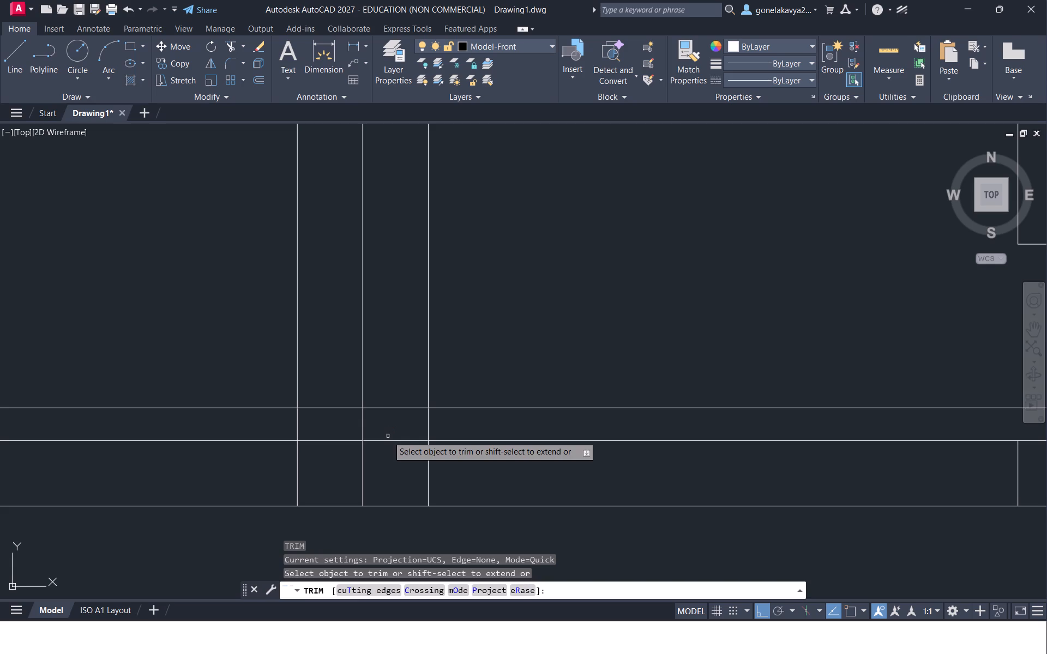
pyautogui.moveTo(414, 478); pyautogui.dragTo(476, 463)
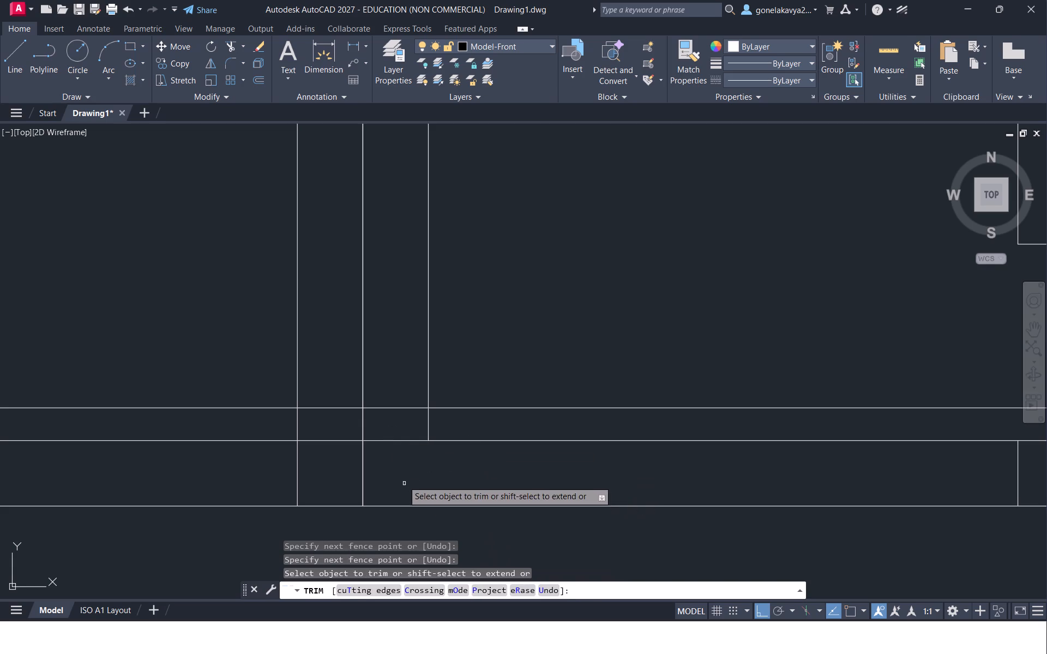
pyautogui.moveTo(399, 460); pyautogui.dragTo(391, 406)
pyautogui.click(391, 406)
pyautogui.scroll(-2, 421, 513)
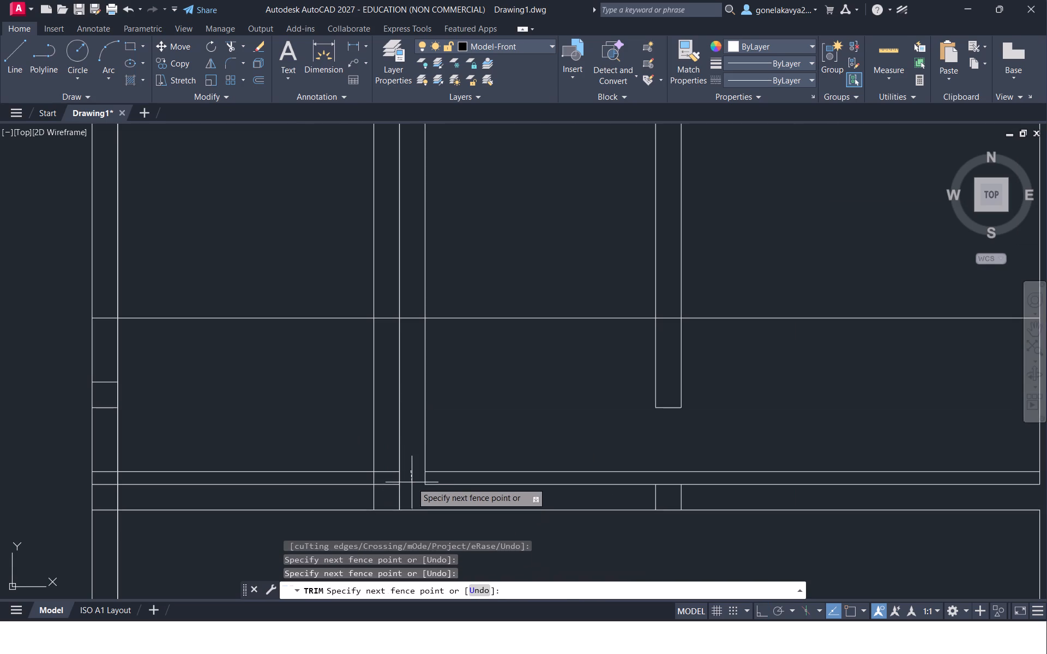
pyautogui.click(412, 482)
pyautogui.scroll(1, 484, 485)
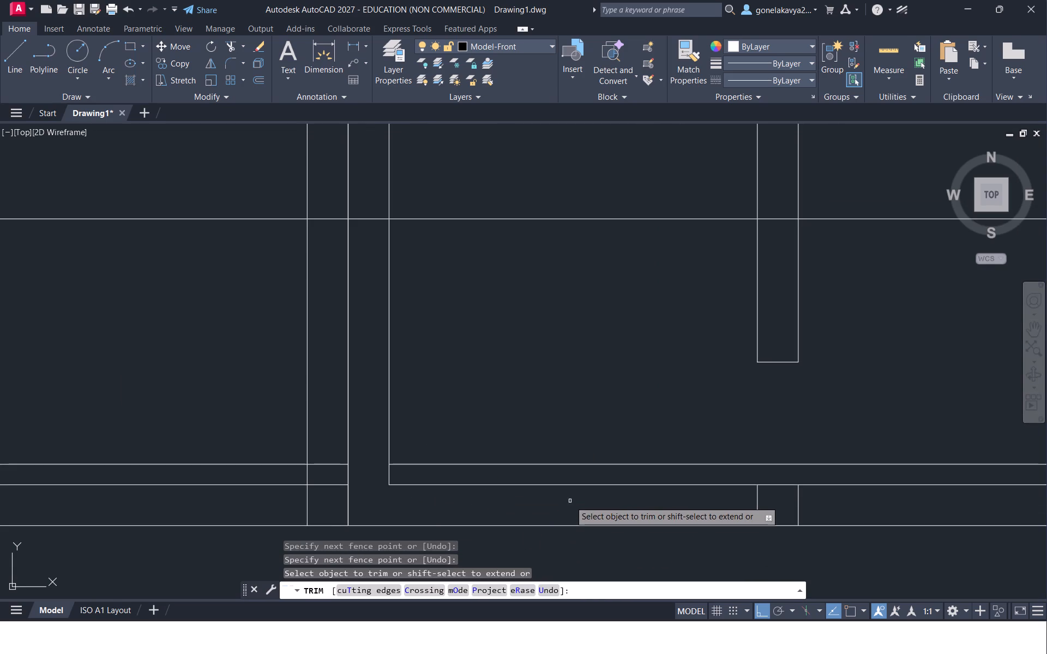
# Trim the eastern vertical partition back to the horizontal line crossing it, remove its old end cap, and trim that line on both sides.
pyautogui.scroll(-1, 570, 501)
pyautogui.scroll(-1, 611, 531)
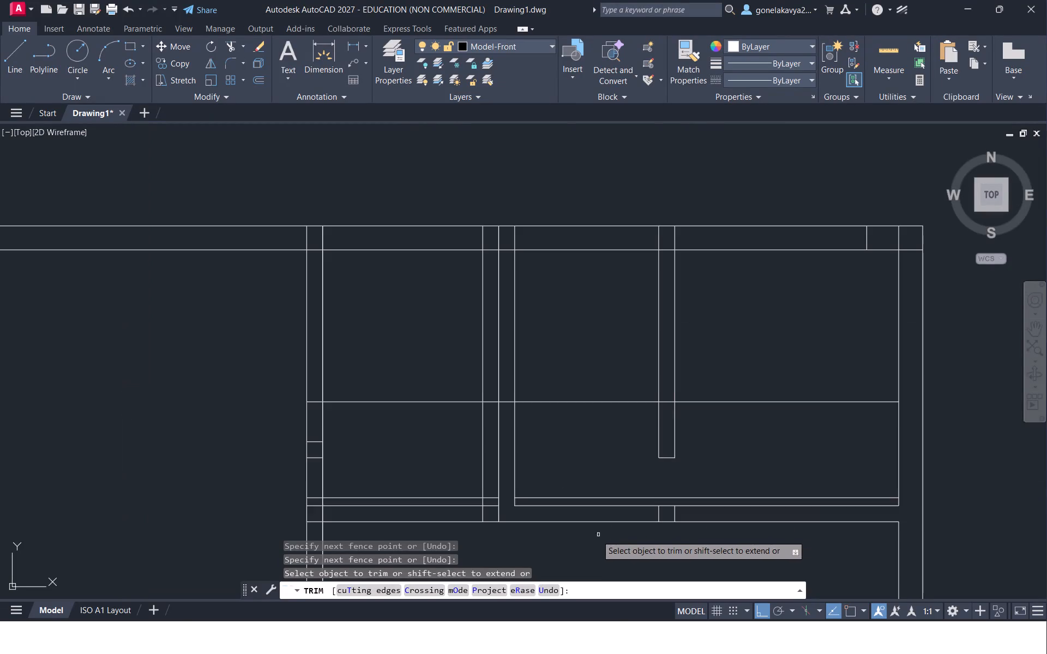
pyautogui.moveTo(590, 533); pyautogui.dragTo(515, 355, button='middle')
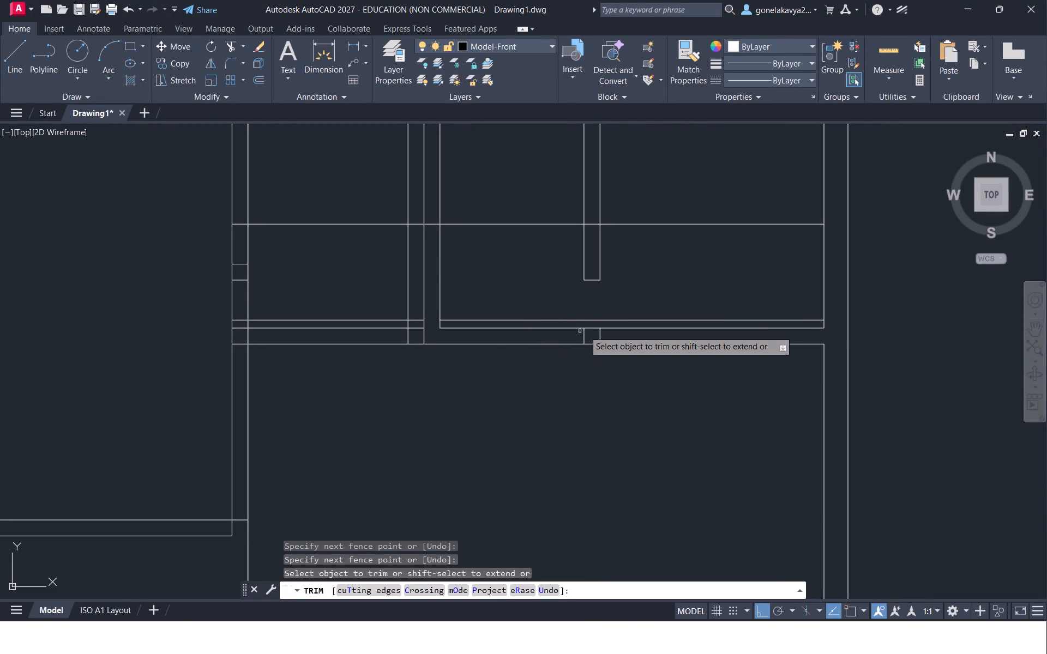
pyautogui.moveTo(510, 274); pyautogui.dragTo(691, 245)
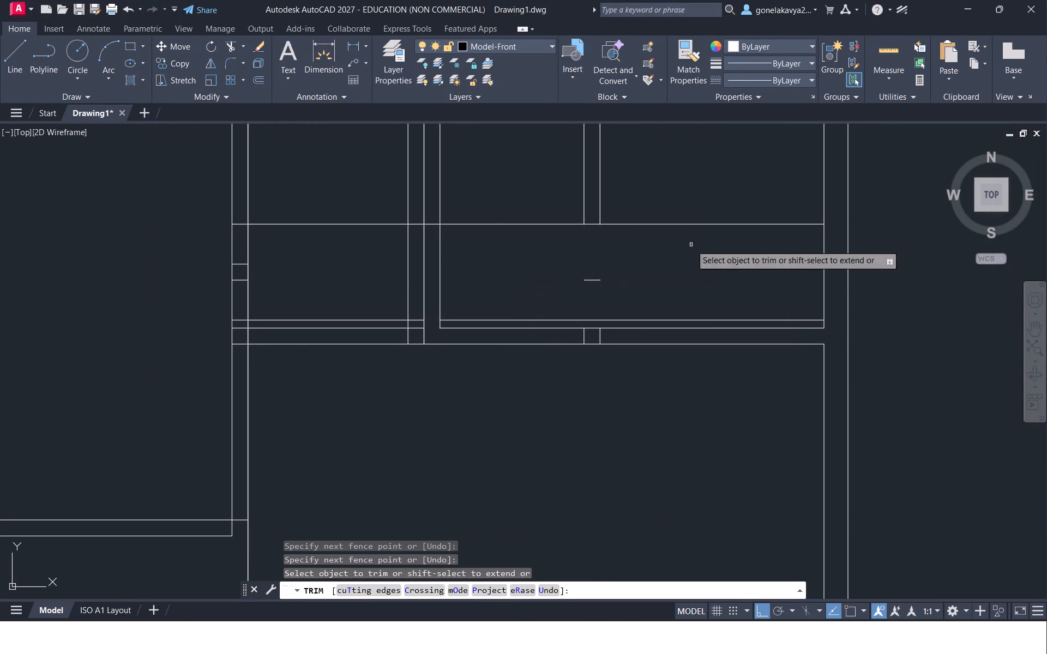
pyautogui.moveTo(595, 274); pyautogui.dragTo(591, 296)
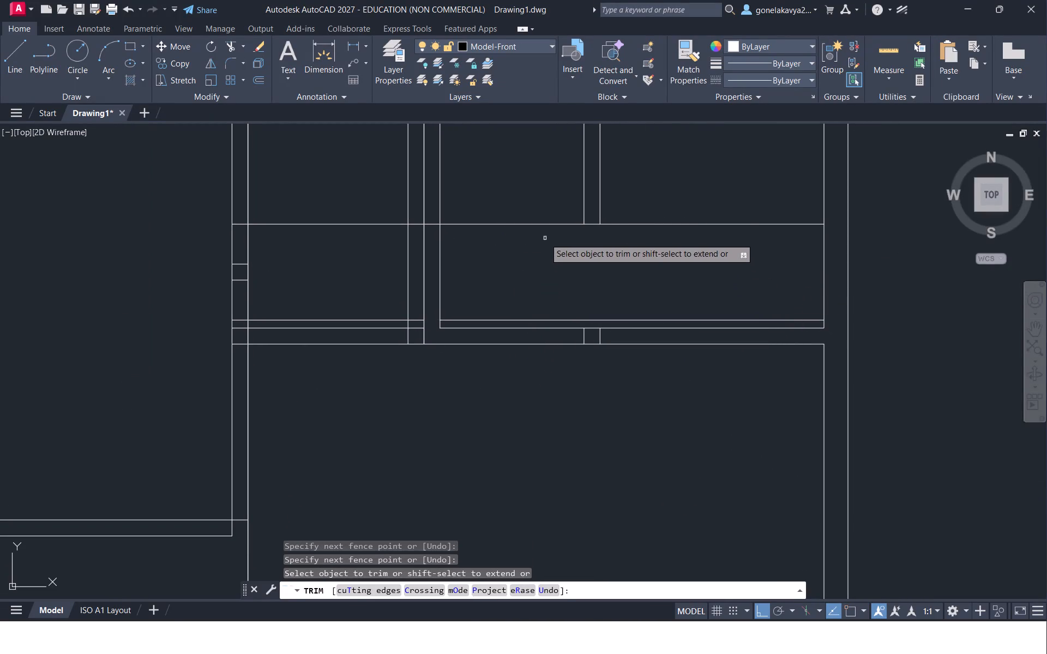
pyautogui.moveTo(546, 205); pyautogui.dragTo(538, 246)
pyautogui.moveTo(625, 229); pyautogui.dragTo(627, 177)
pyautogui.scroll(-2, 648, 248)
pyautogui.scroll(3, 592, 301)
pyautogui.moveTo(603, 309); pyautogui.dragTo(513, 420, button='middle')
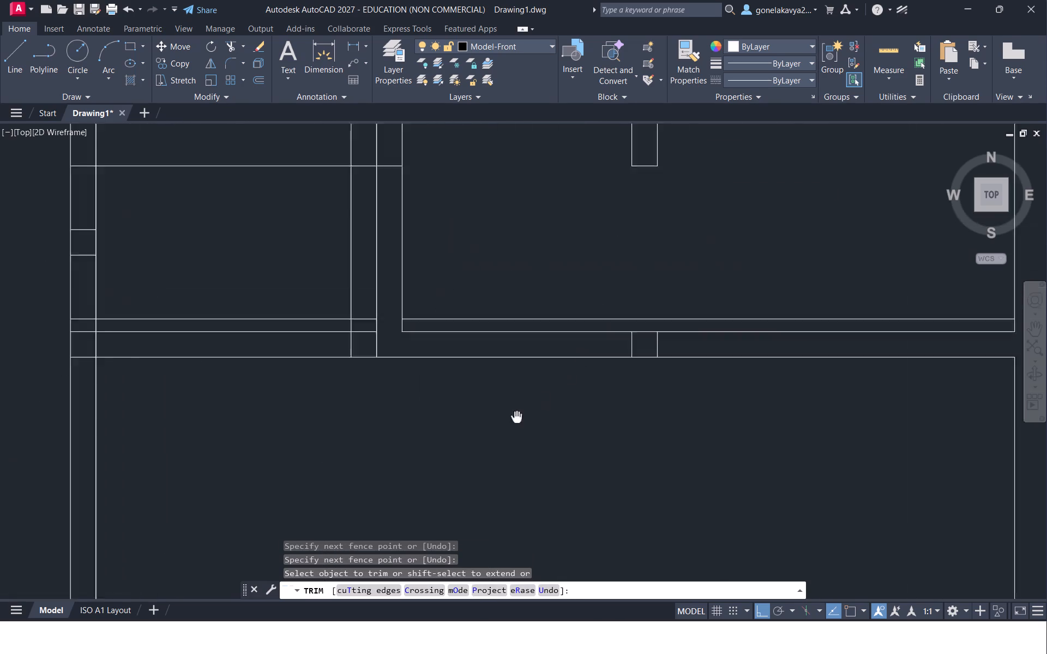
pyautogui.moveTo(513, 420); pyautogui.dragTo(449, 385, button='middle')
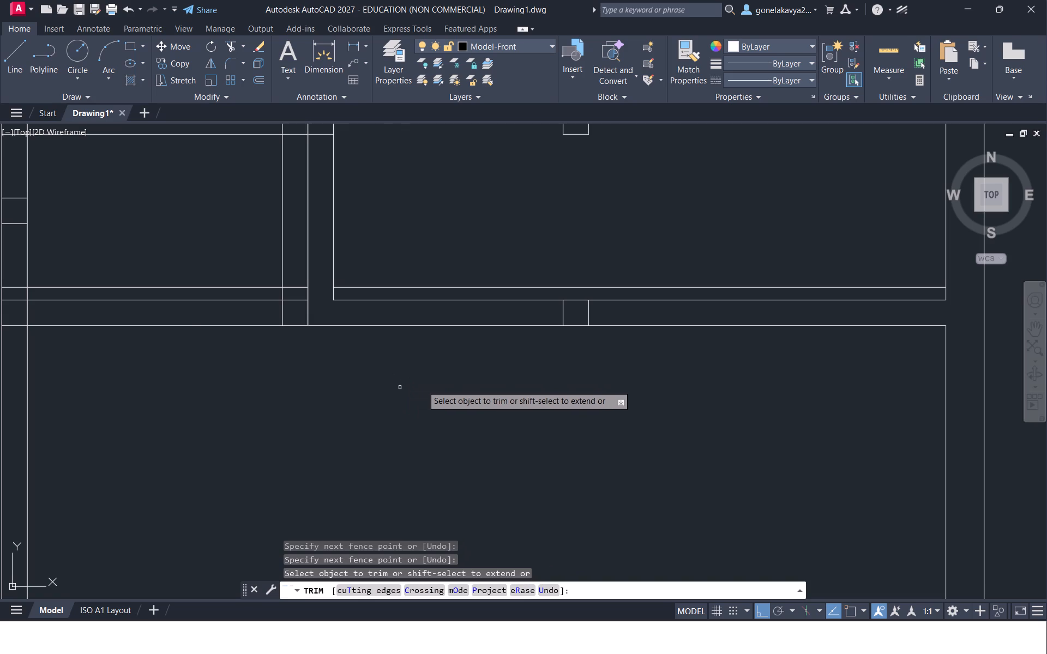
pyautogui.scroll(-1, 508, 377)
pyautogui.moveTo(506, 400); pyautogui.dragTo(441, 450, button='middle')
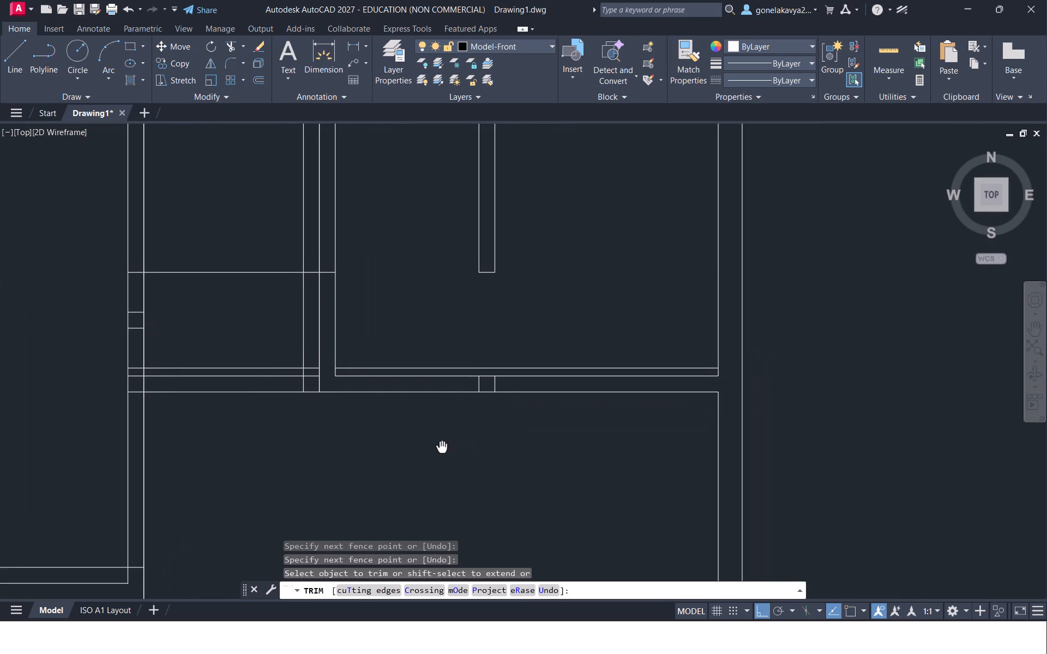
pyautogui.moveTo(441, 450); pyautogui.dragTo(440, 450, button='middle')
pyautogui.press('Escape')
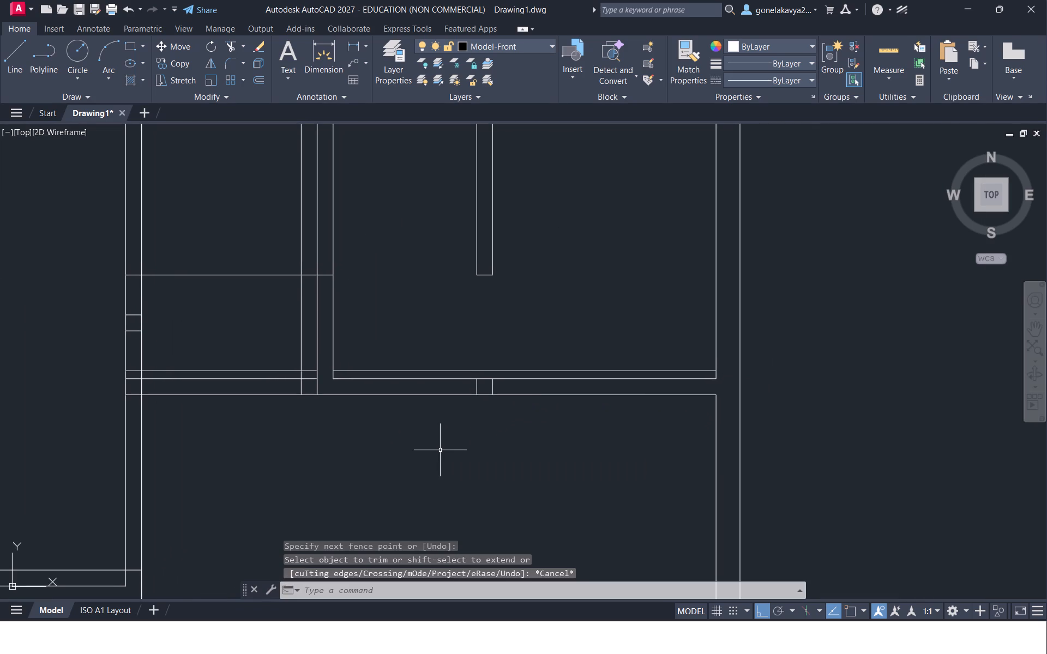
# Offset the west line of the stub inside the horizontal partition 3' to the west.
pyautogui.write("O3'")
pyautogui.press('Return')
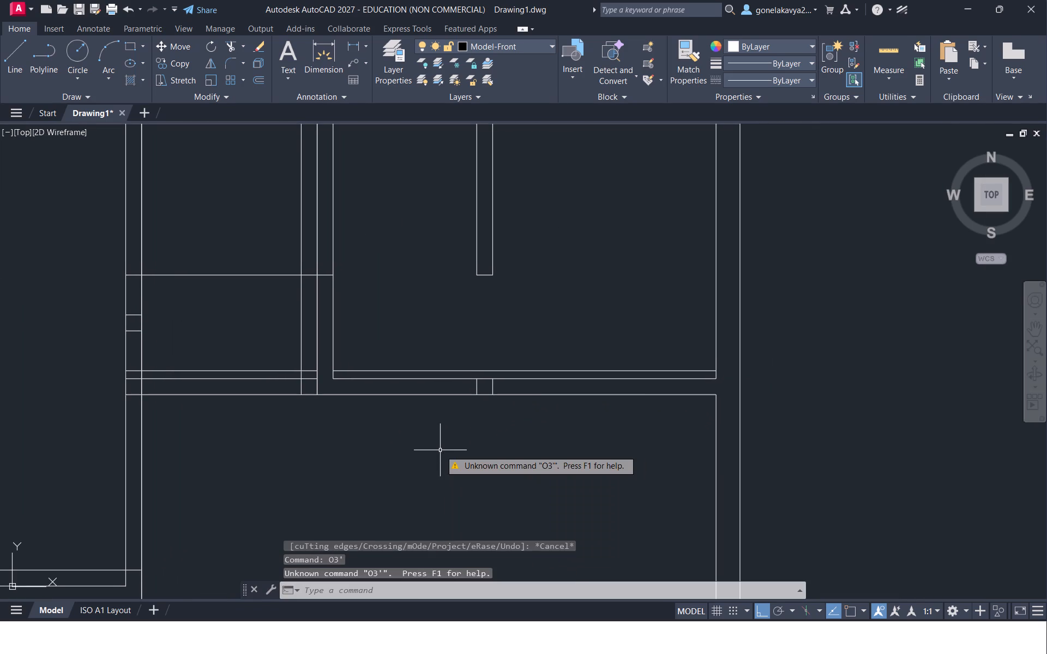
pyautogui.scroll(3, 428, 403)
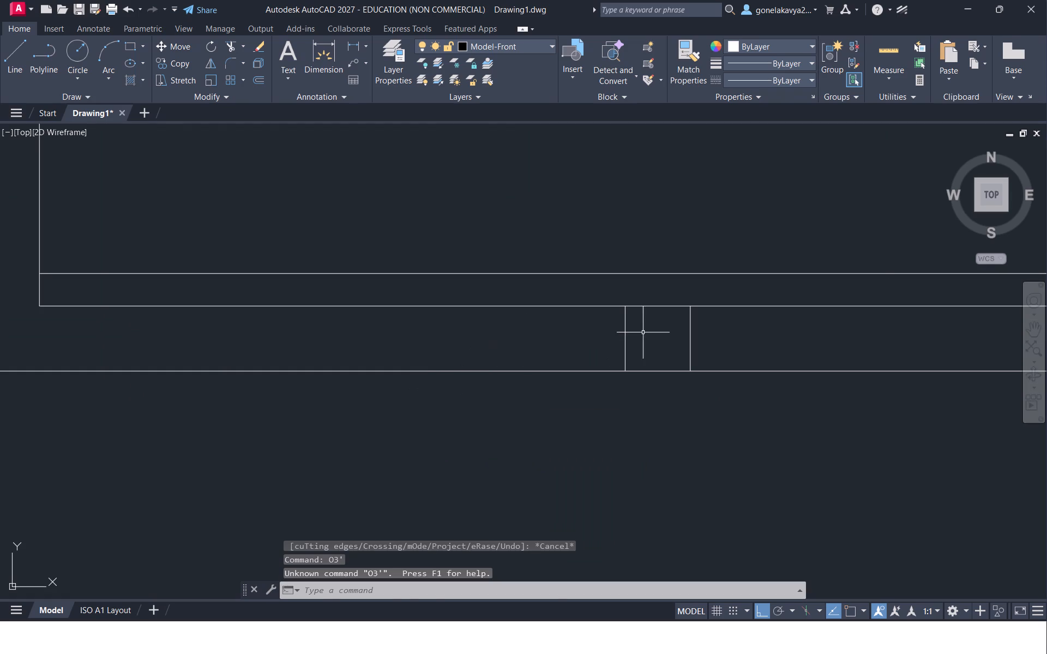
pyautogui.click(628, 340)
pyautogui.click(619, 345)
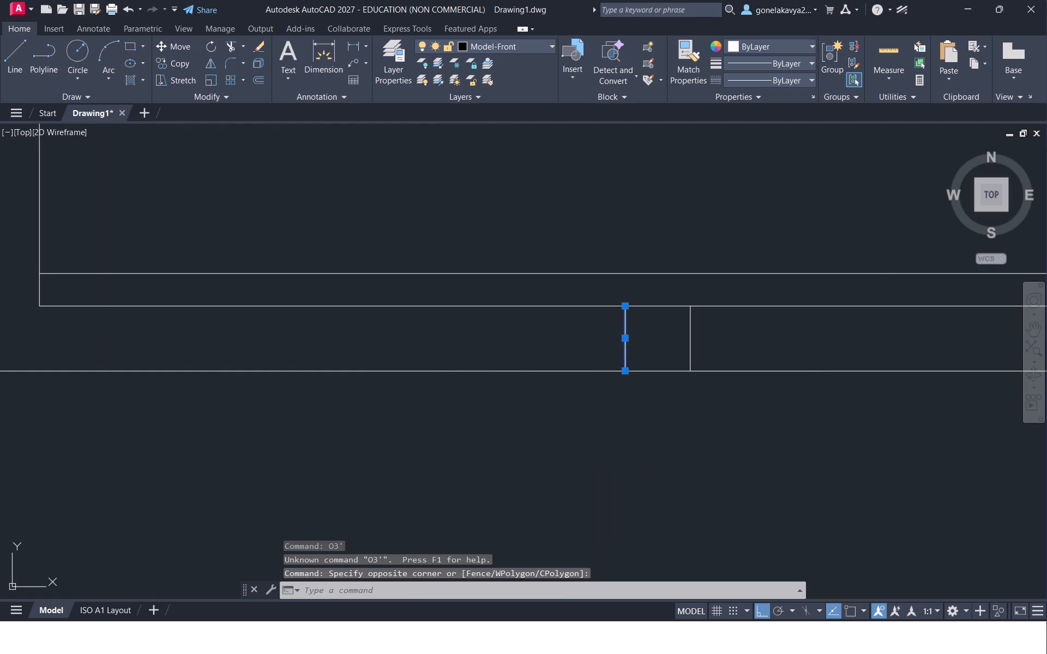
pyautogui.press('Escape')
pyautogui.press('Escape')
pyautogui.press('o')
pyautogui.press('Return')
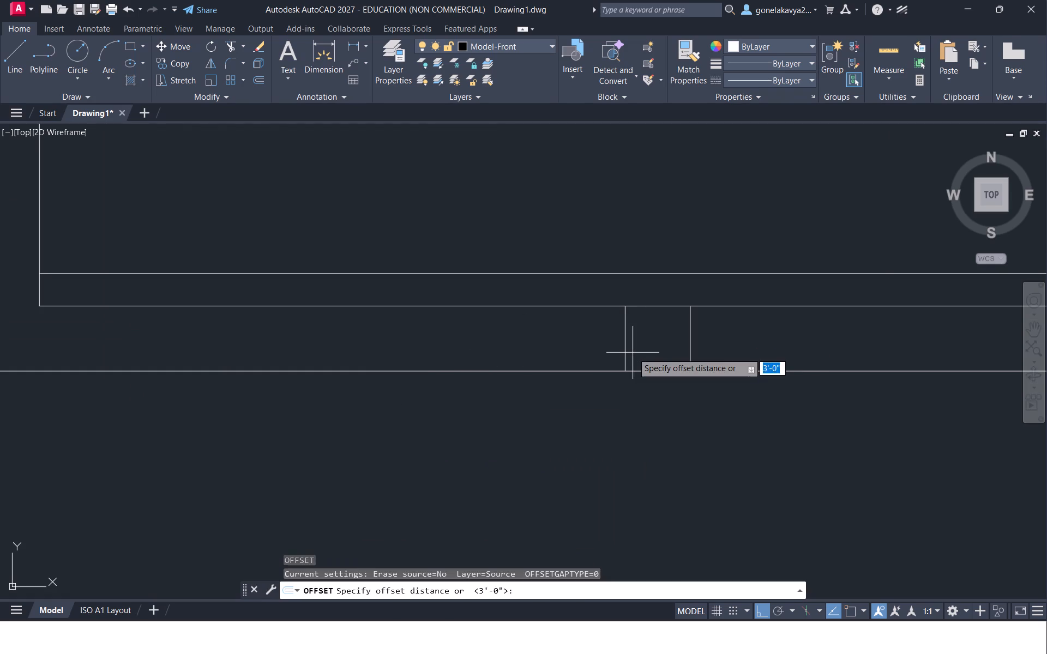
pyautogui.write("3'")
pyautogui.press('Return')
pyautogui.scroll(-2, 631, 353)
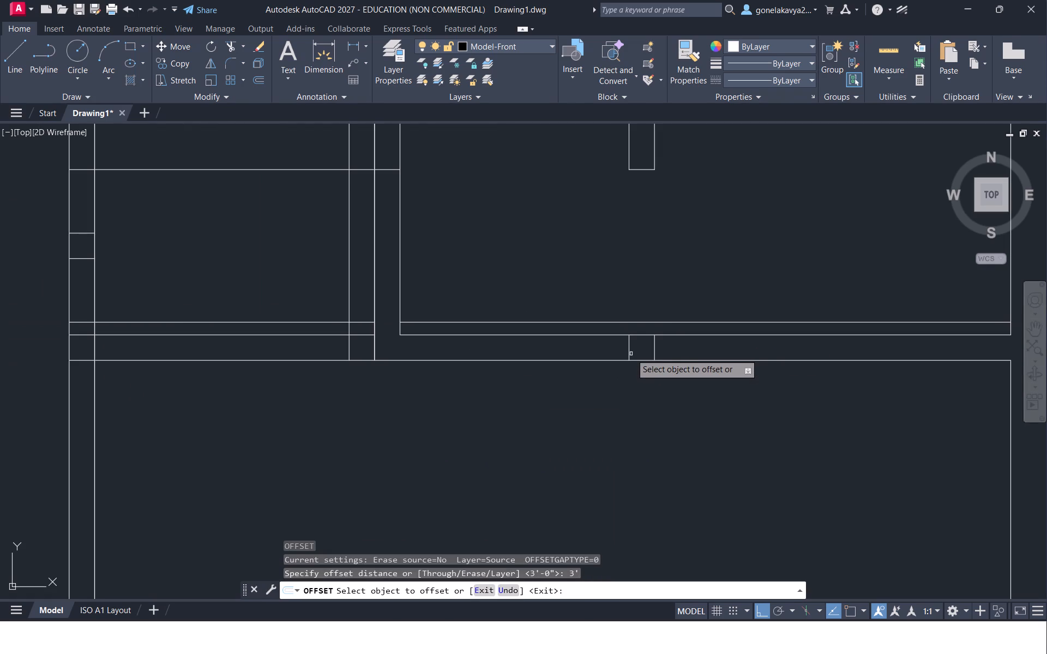
pyautogui.click(630, 354)
pyautogui.click(587, 364)
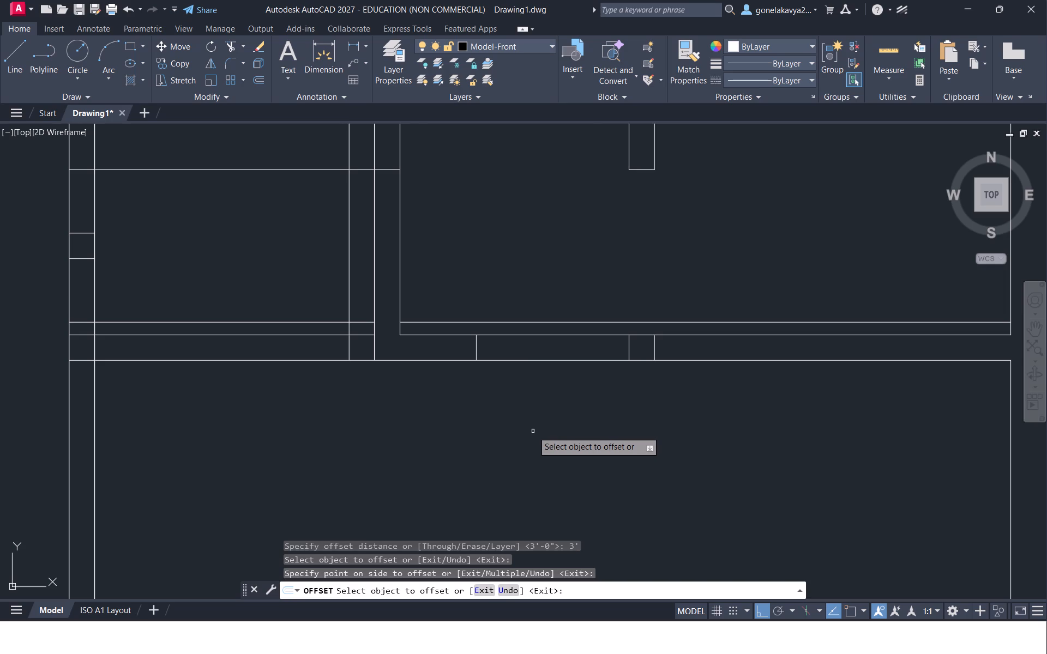
pyautogui.scroll(-1, 533, 431)
pyautogui.press('Escape')
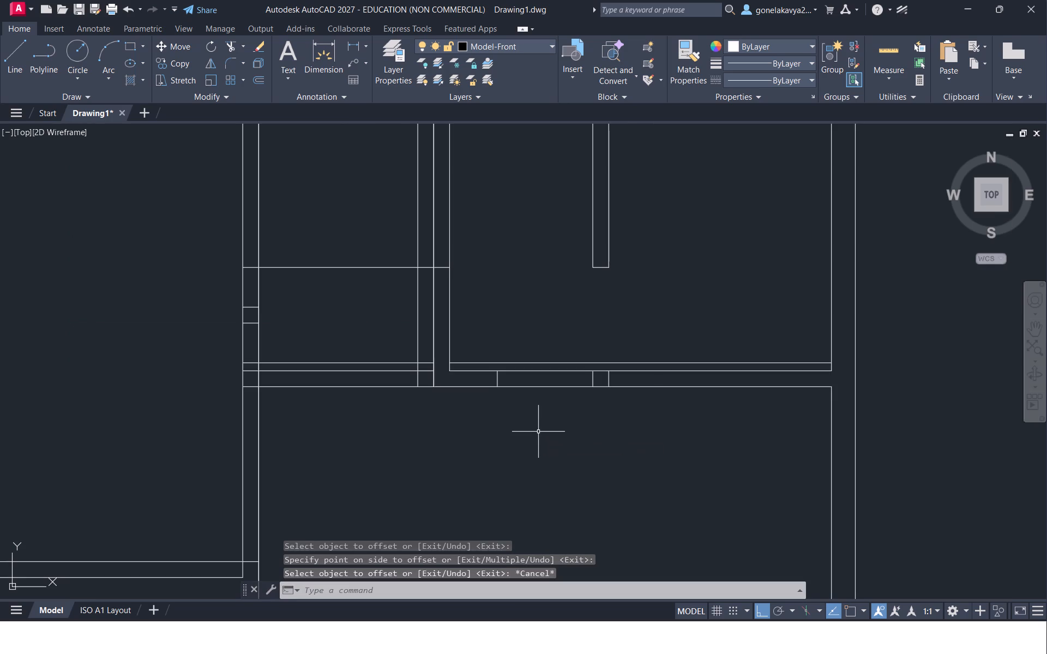
# Trim both horizontal partition lines between the offset line and the stub to form a 3' door opening.
pyautogui.press('t')
pyautogui.write('R')
pyautogui.press('space')
pyautogui.scroll(2, 534, 413)
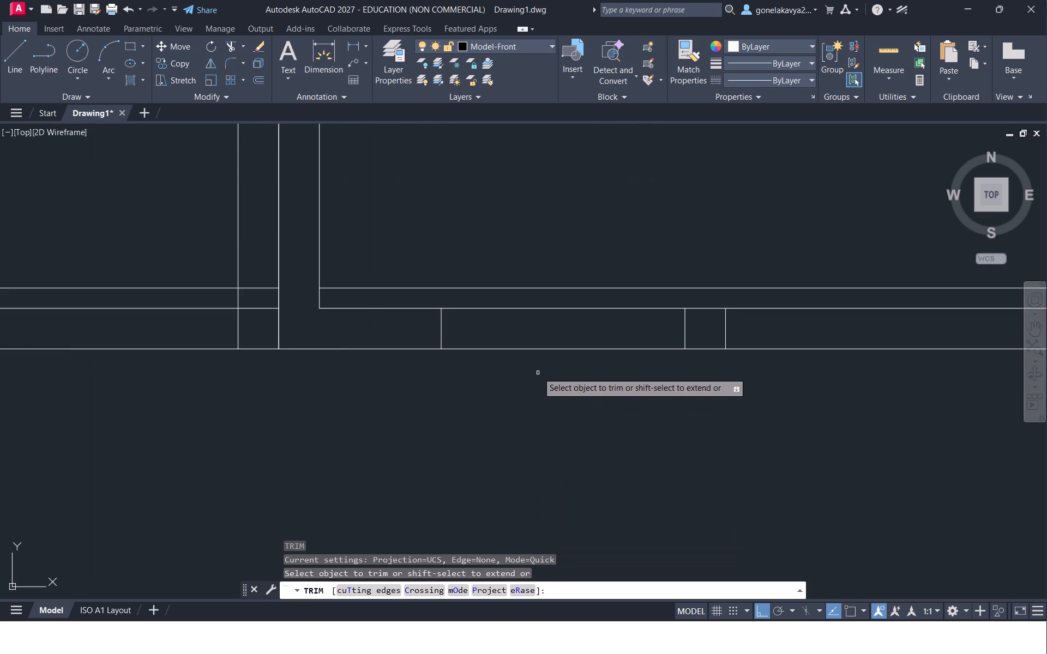
pyautogui.moveTo(538, 366); pyautogui.dragTo(523, 301)
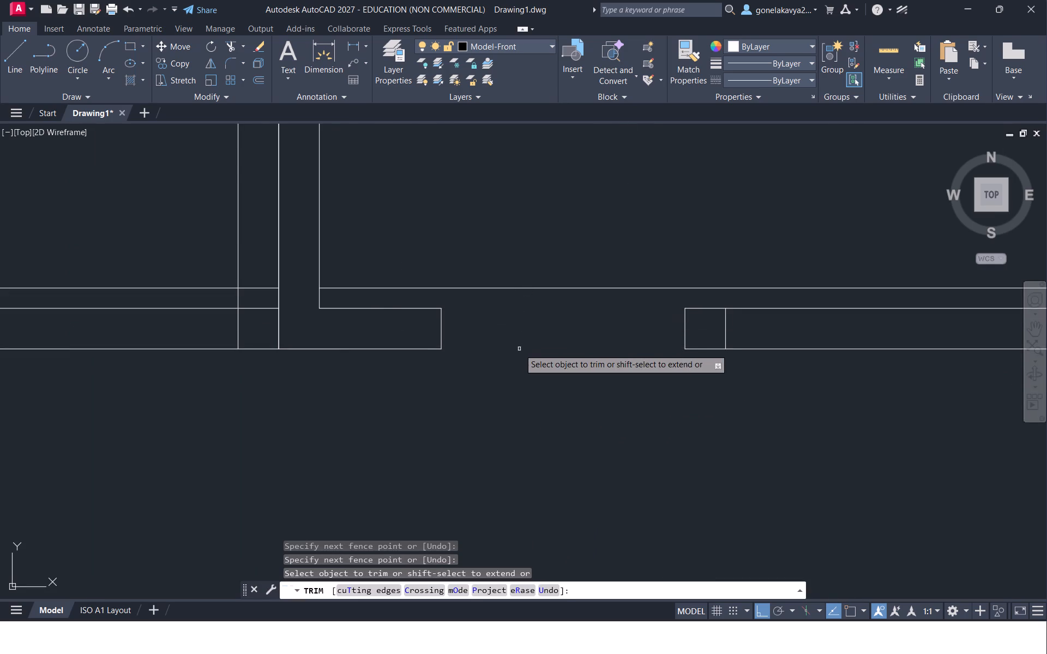
pyautogui.scroll(-1, 517, 353)
pyautogui.moveTo(552, 358); pyautogui.dragTo(417, 432, button='middle')
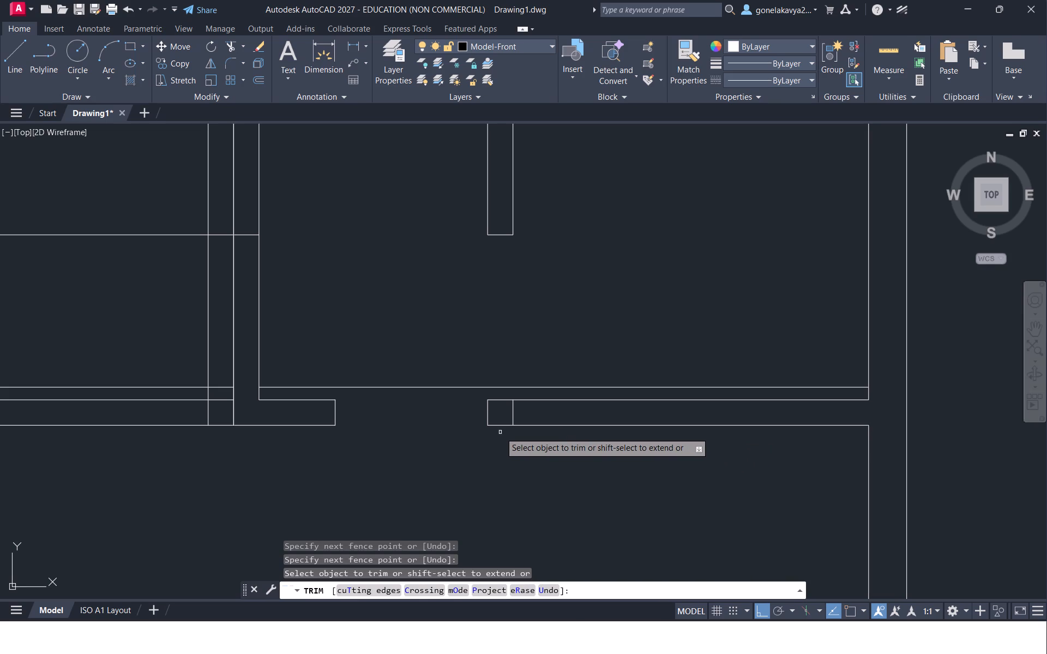
pyautogui.scroll(2, 500, 412)
pyautogui.scroll(-2, 505, 408)
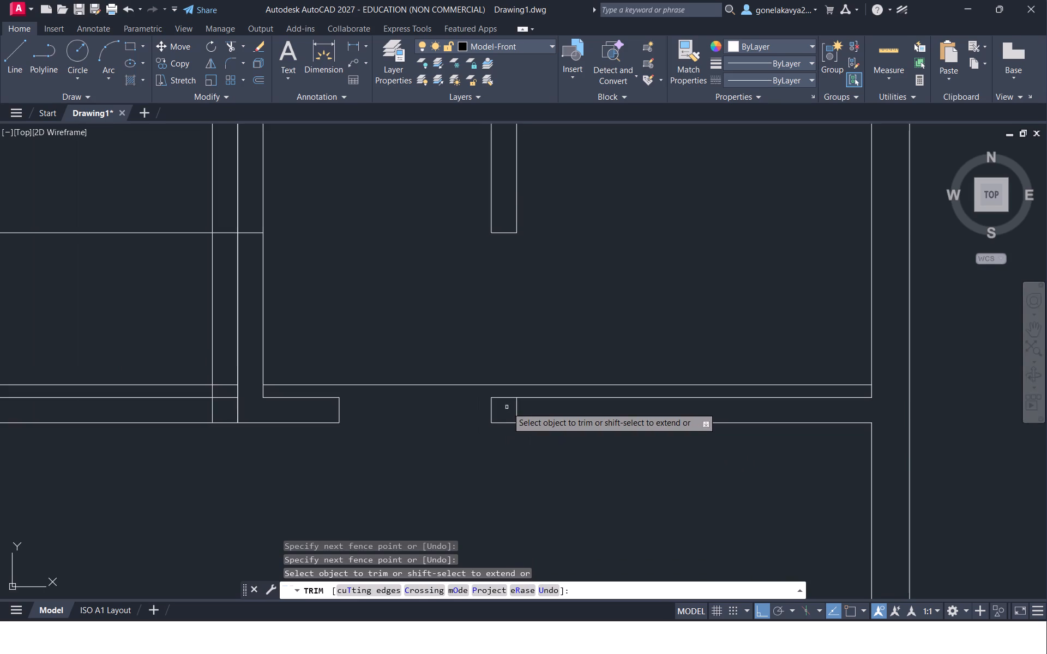
pyautogui.scroll(1, 510, 405)
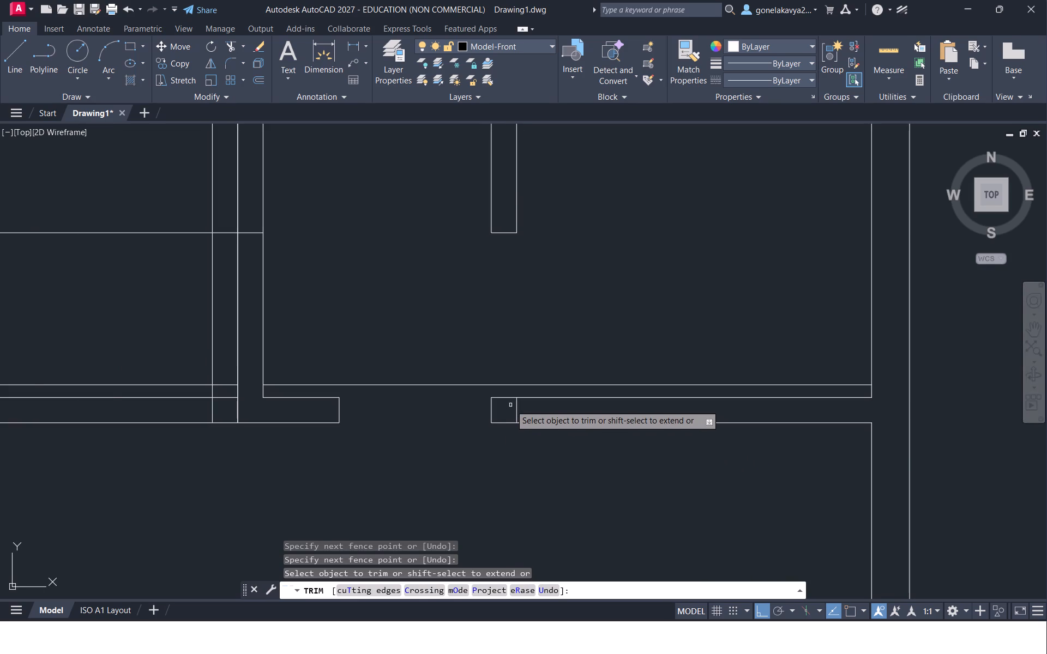
pyautogui.scroll(2, 497, 410)
pyautogui.moveTo(497, 410); pyautogui.dragTo(392, 451, button='middle')
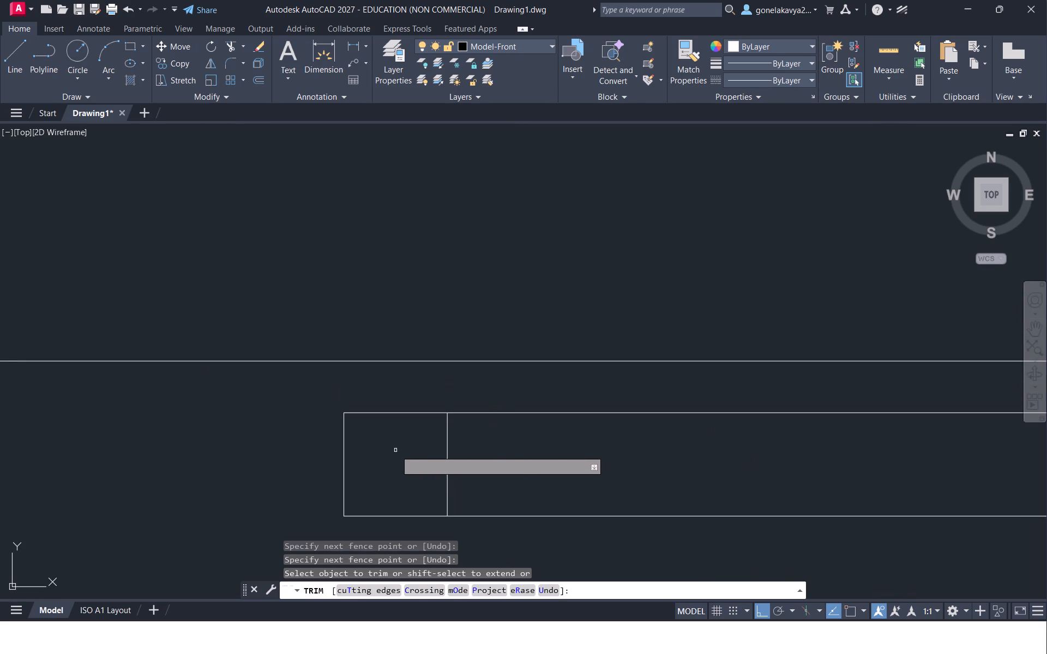
pyautogui.scroll(1, 396, 437)
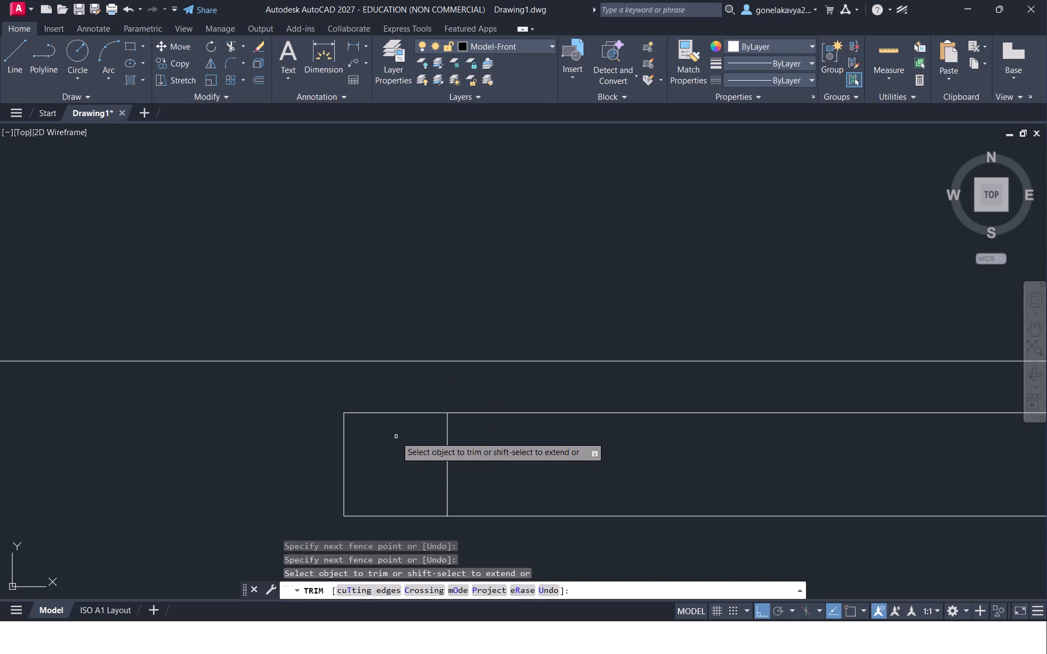
pyautogui.press('Escape')
# Stretch the upper ends of the stub's two vertical lines upward past the upper horizontal line.
pyautogui.scroll(-2, 396, 449)
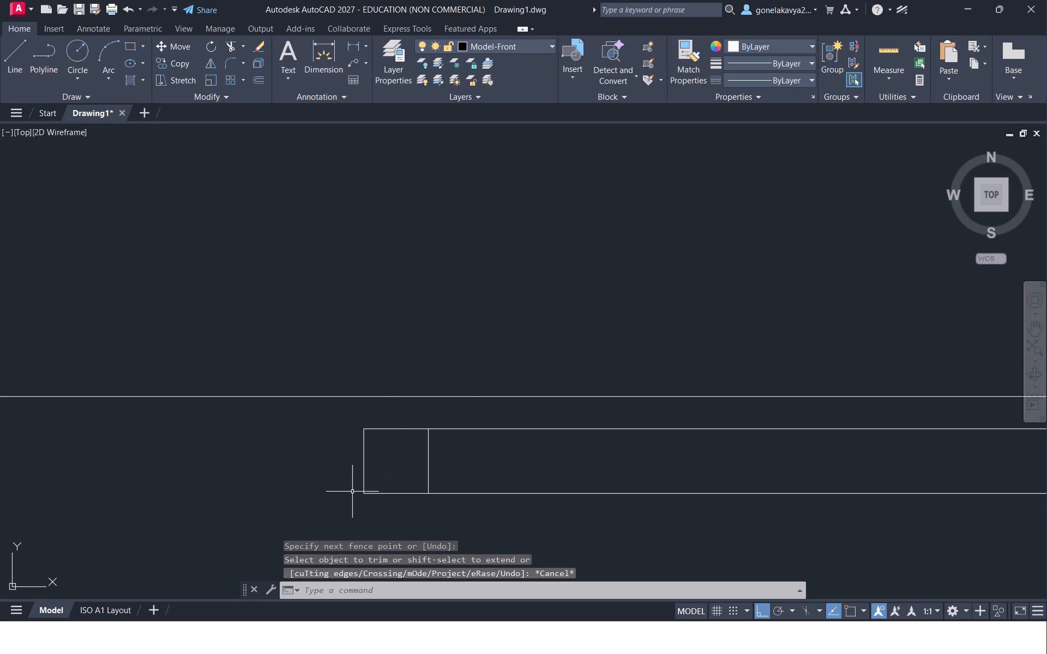
pyautogui.scroll(3, 356, 488)
pyautogui.click(383, 452)
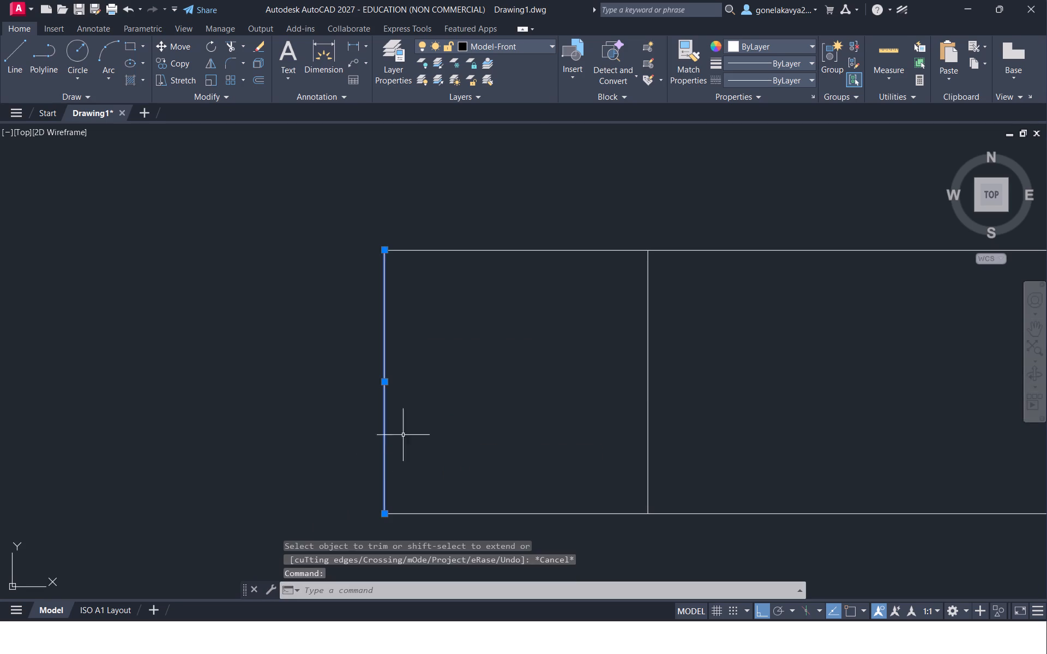
pyautogui.moveTo(443, 425); pyautogui.dragTo(365, 576, button='middle')
pyautogui.click(306, 402)
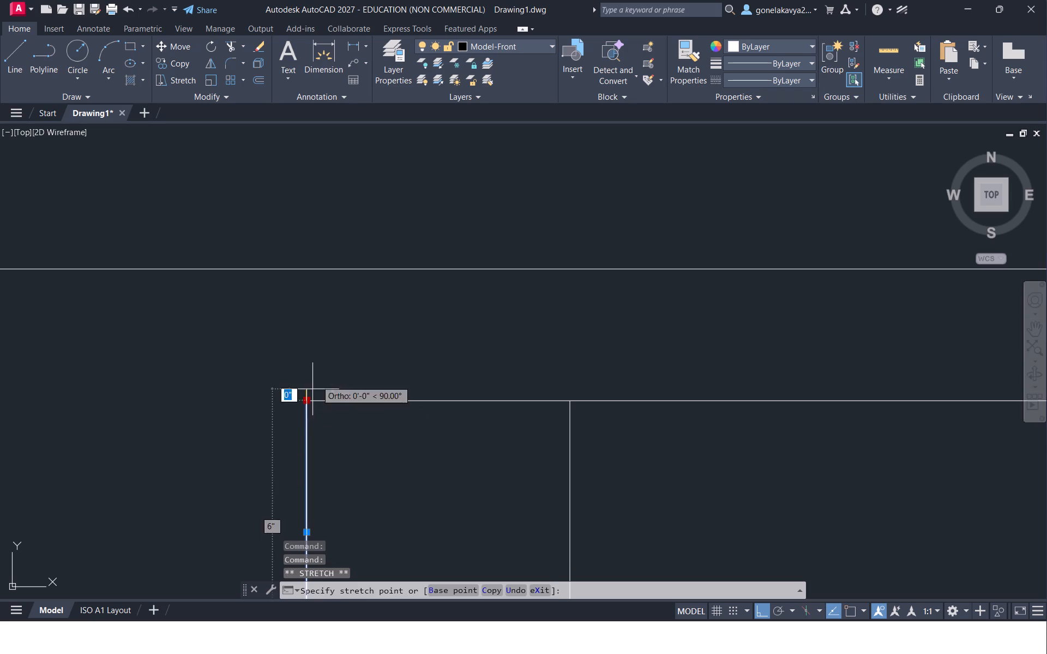
pyautogui.click(324, 230)
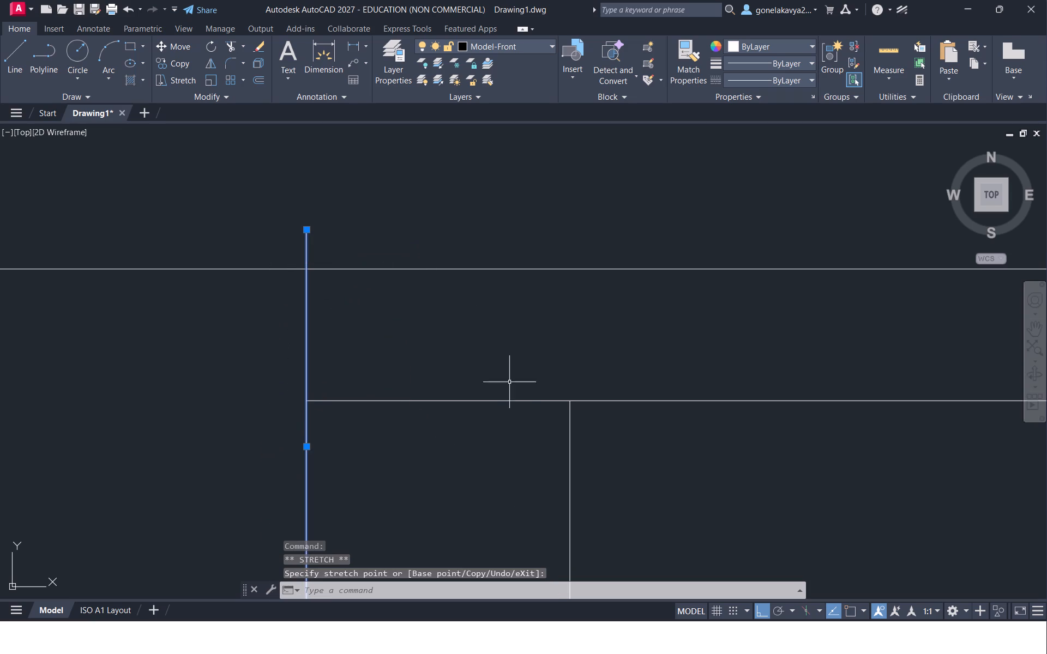
pyautogui.click(574, 473)
pyautogui.click(572, 474)
pyautogui.click(569, 476)
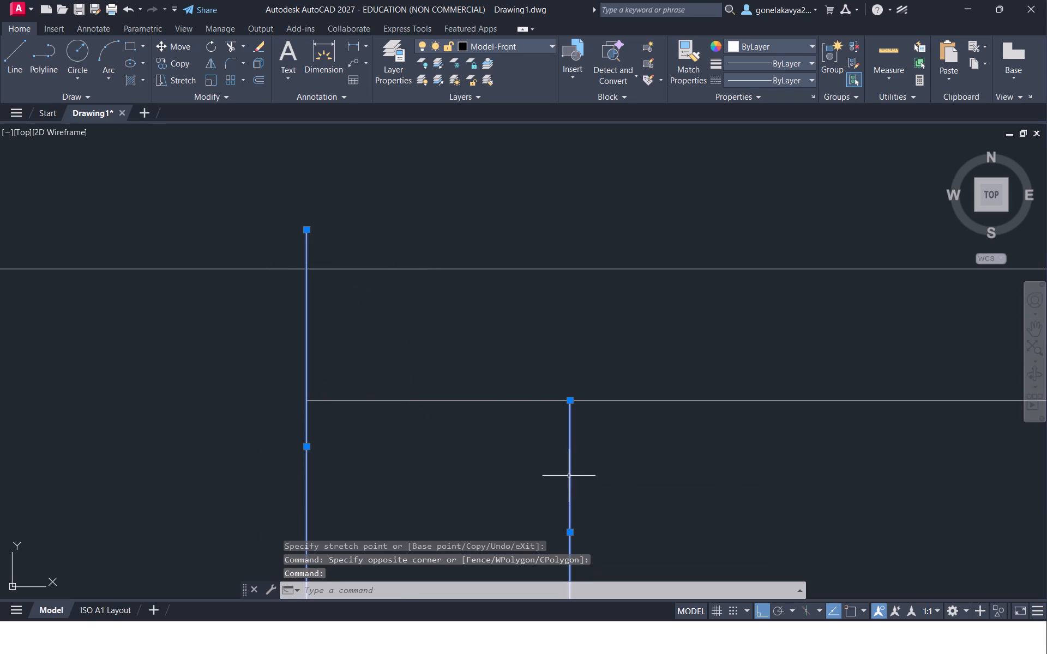
pyautogui.moveTo(573, 403); pyautogui.dragTo(587, 350)
pyautogui.click(629, 135)
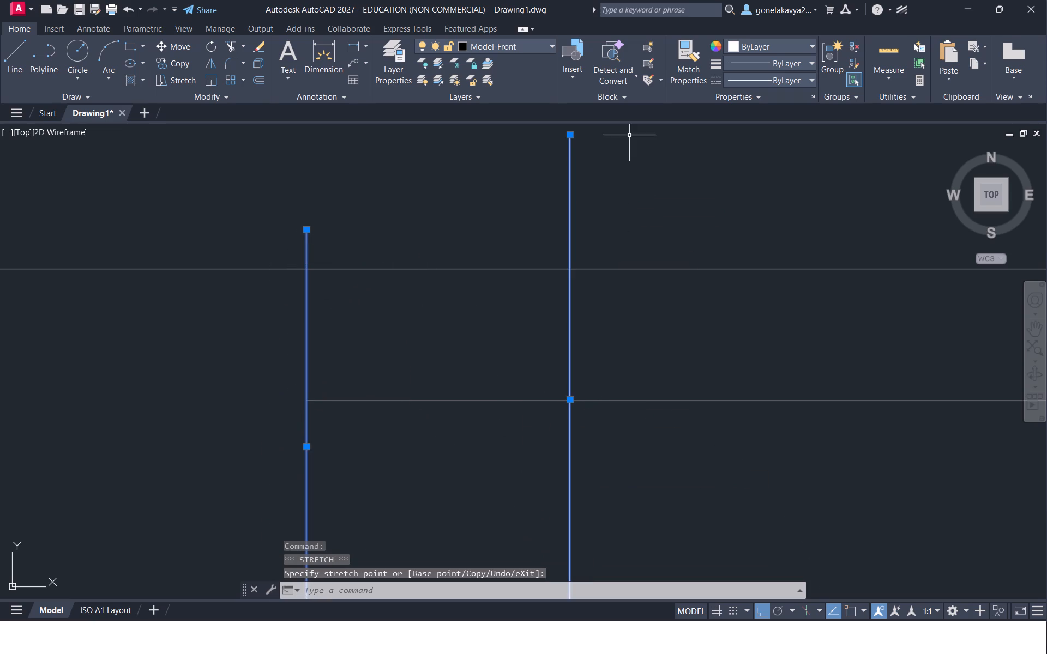
pyautogui.press('Escape')
# Trim the stub lines' overhangs above the upper horizontal line, and trim that line away on both sides of the stub.
pyautogui.press('t')
pyautogui.write('R')
pyautogui.press('space')
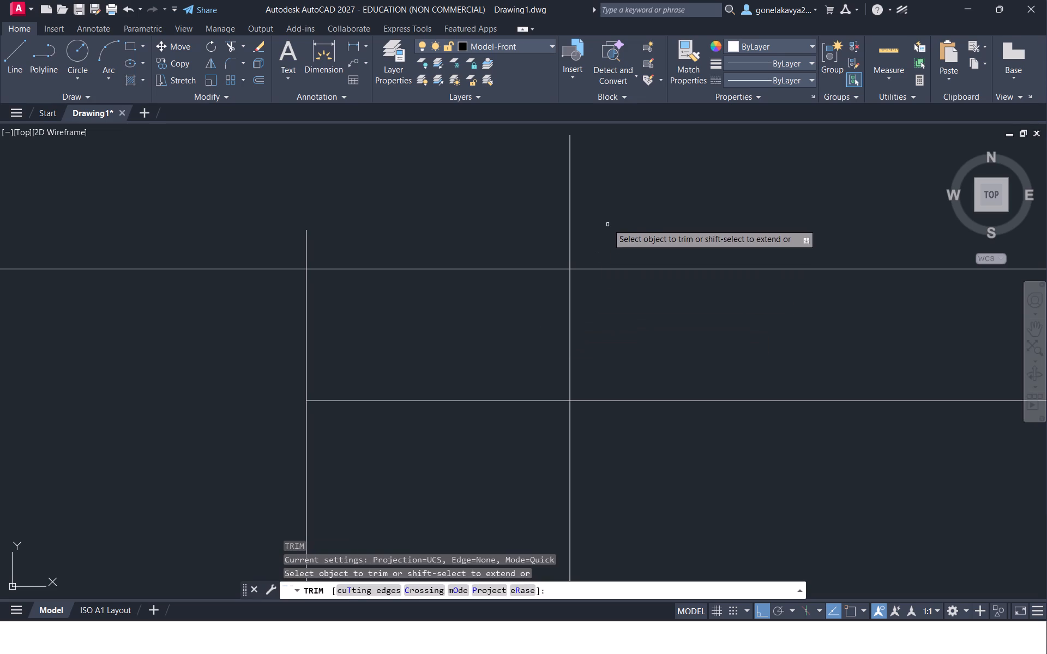
pyautogui.moveTo(607, 223); pyautogui.dragTo(542, 237)
pyautogui.moveTo(352, 239); pyautogui.dragTo(265, 243)
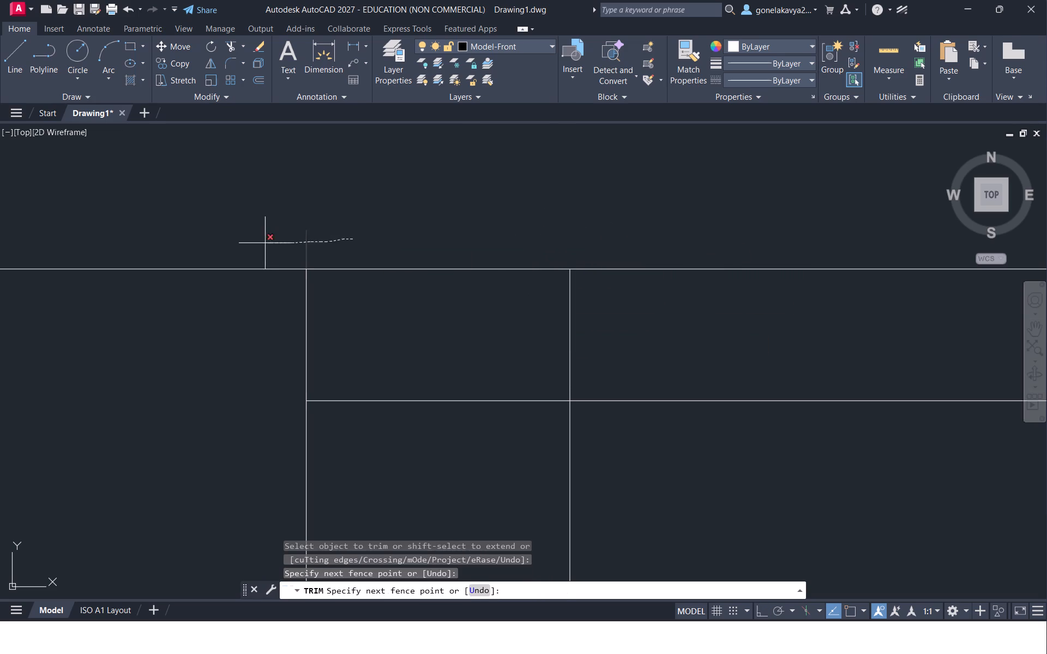
pyautogui.scroll(-3, 440, 277)
pyautogui.scroll(-1, 345, 317)
pyautogui.moveTo(329, 323); pyautogui.dragTo(393, 399, button='middle')
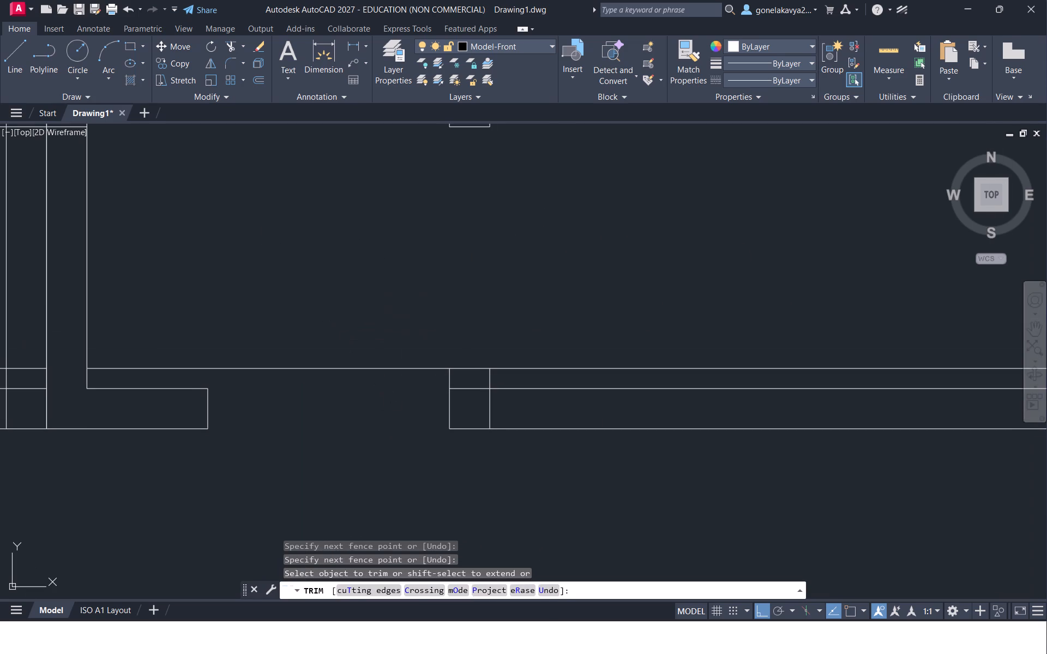
pyautogui.moveTo(393, 399); pyautogui.dragTo(407, 323)
pyautogui.scroll(1, 515, 415)
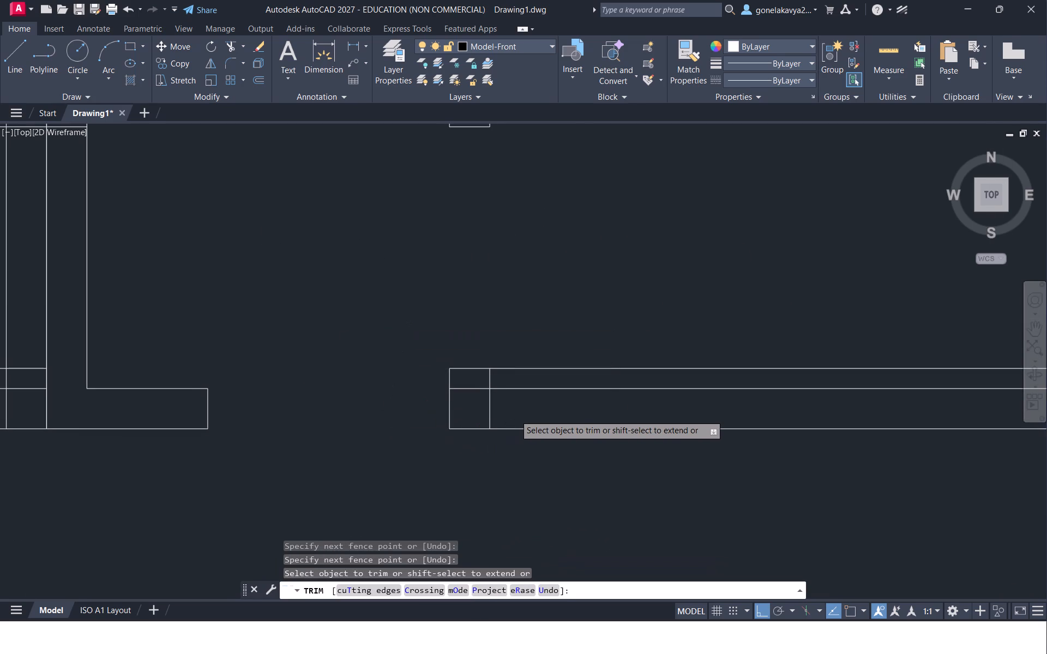
pyautogui.moveTo(529, 343); pyautogui.dragTo(529, 314)
pyautogui.scroll(-2, 573, 419)
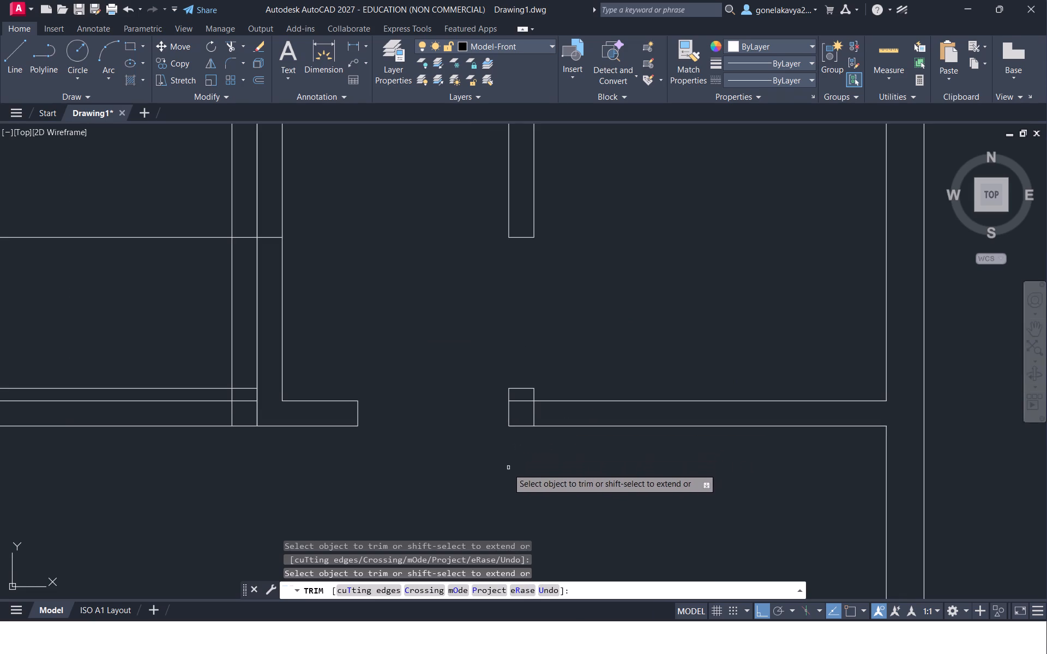
# Trim the stub's east vertical line where it crosses inside the horizontal partition, east of the 3' door opening.
pyautogui.moveTo(484, 466); pyautogui.dragTo(576, 465, button='middle')
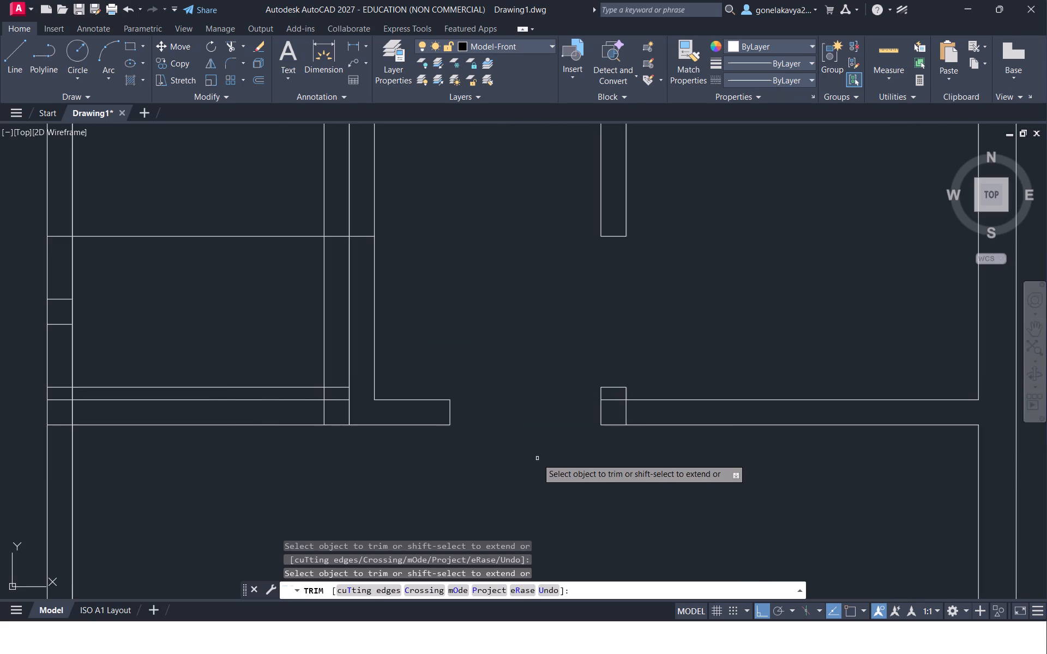
pyautogui.scroll(1, 538, 458)
pyautogui.moveTo(679, 377); pyautogui.dragTo(679, 377)
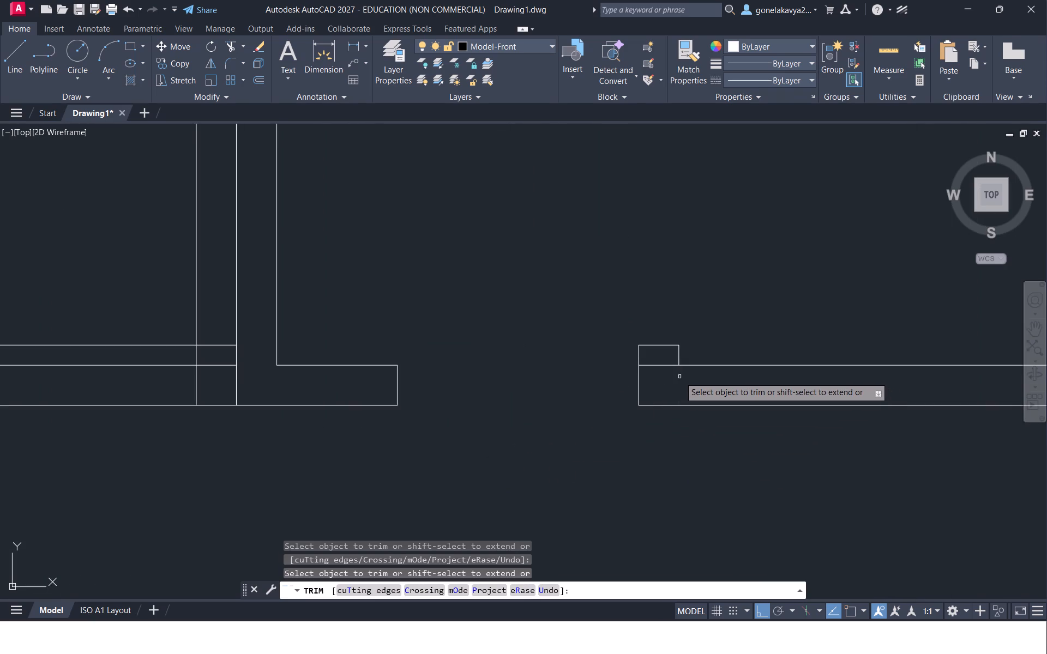
pyautogui.moveTo(679, 377); pyautogui.dragTo(670, 381)
pyautogui.scroll(-2, 671, 409)
pyautogui.moveTo(613, 421); pyautogui.dragTo(703, 401, button='middle')
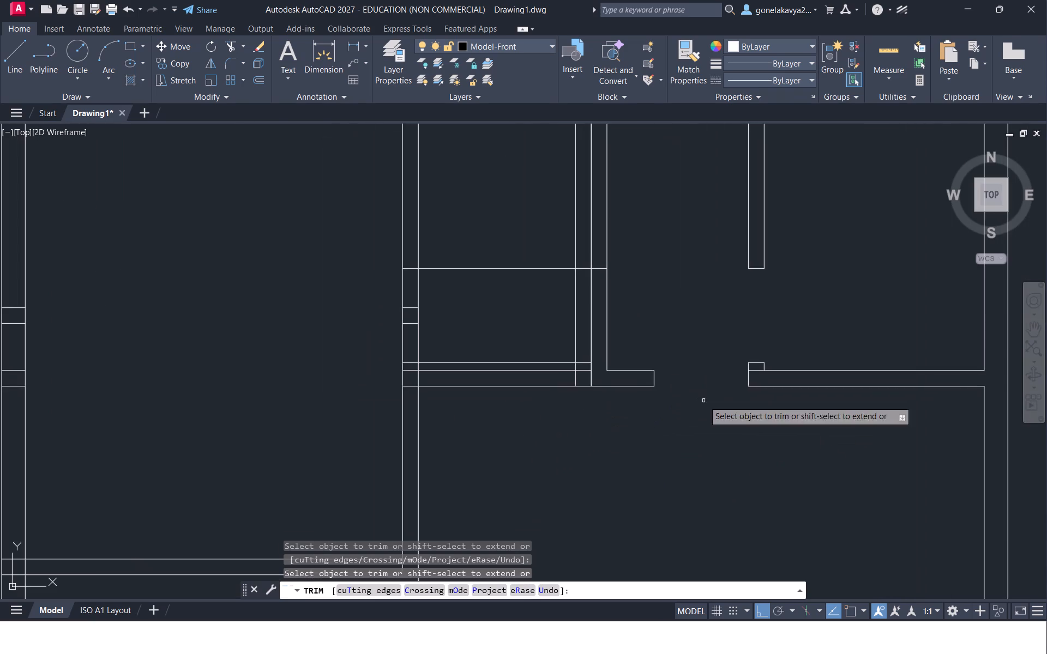
# Trim the north wall's inner line between the short partition's faces, and that partition's west line inside the exterior wall.
pyautogui.moveTo(683, 317); pyautogui.dragTo(662, 438, button='middle')
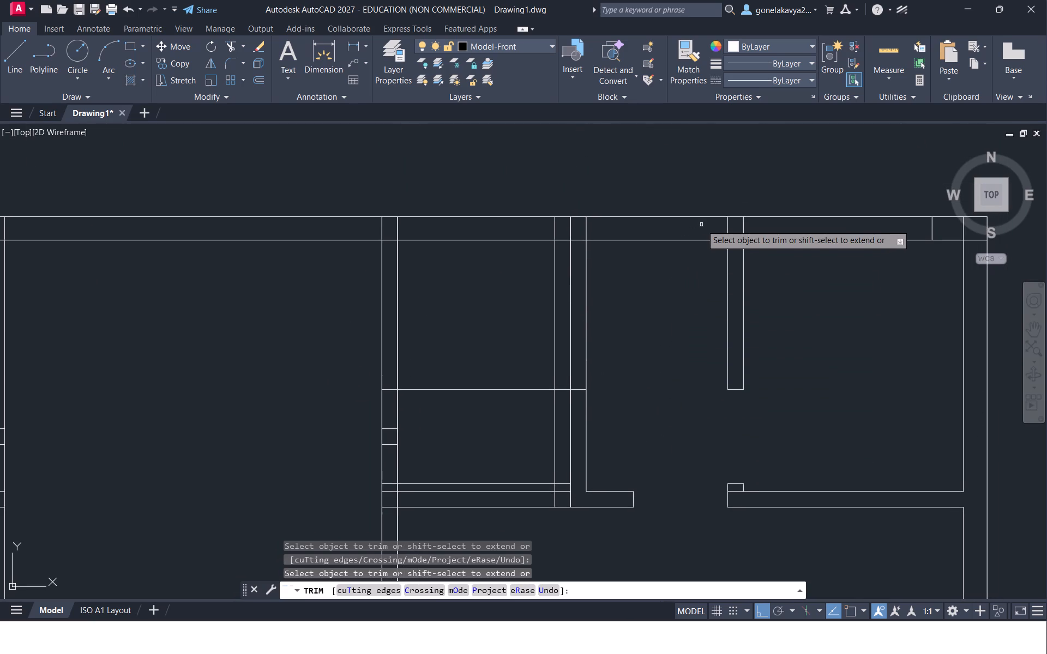
pyautogui.moveTo(706, 231); pyautogui.dragTo(556, 295, button='middle')
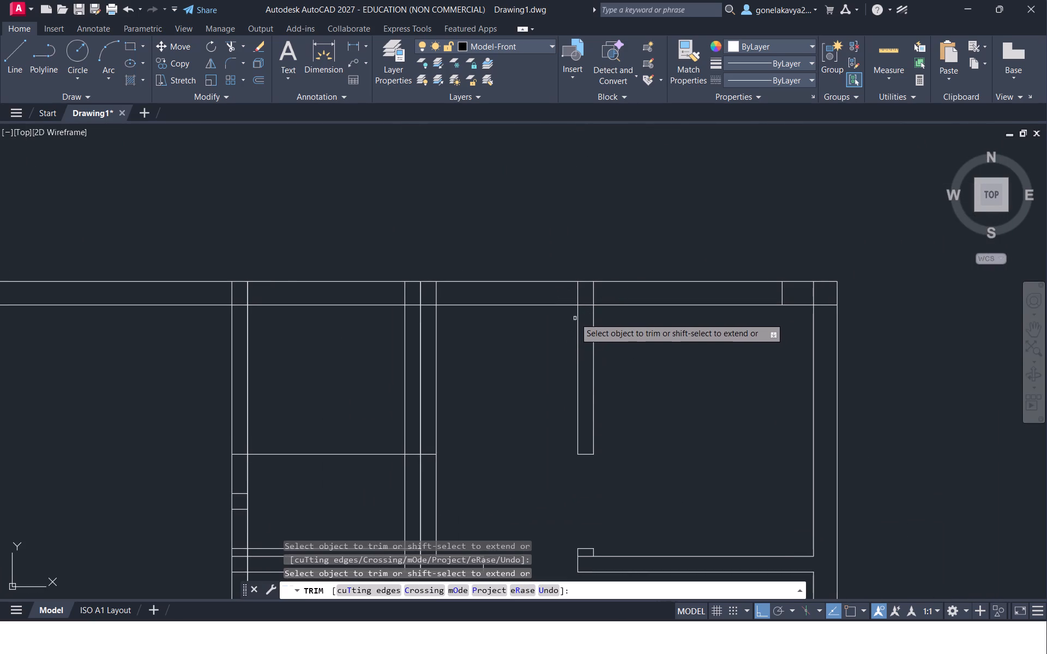
pyautogui.moveTo(586, 310); pyautogui.dragTo(588, 297)
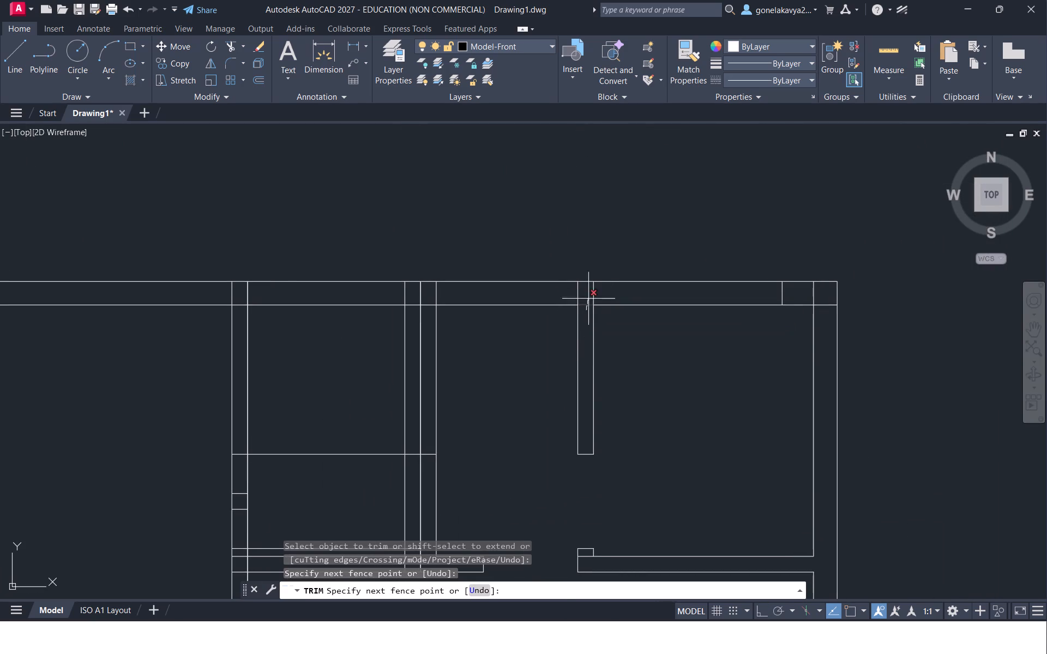
pyautogui.moveTo(588, 297); pyautogui.dragTo(588, 293)
pyautogui.moveTo(588, 290); pyautogui.dragTo(566, 300)
pyautogui.scroll(-1, 700, 344)
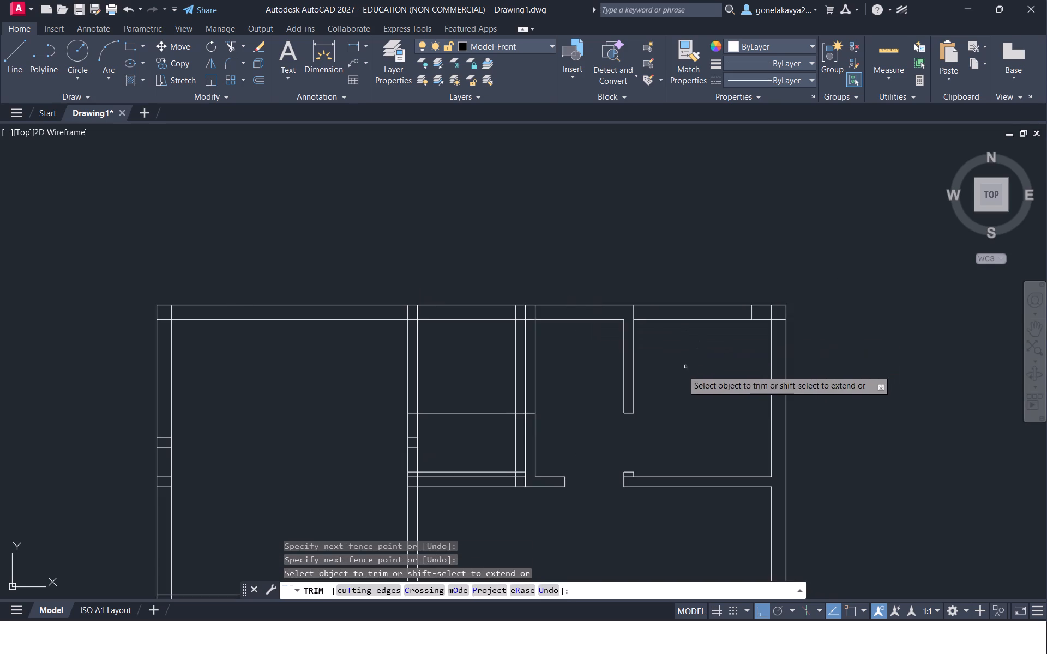
# Trim the overlapping inner wall lines and the short cross line inside the north wall to clean up the northeast corner.
pyautogui.moveTo(682, 370); pyautogui.dragTo(563, 357, button='middle')
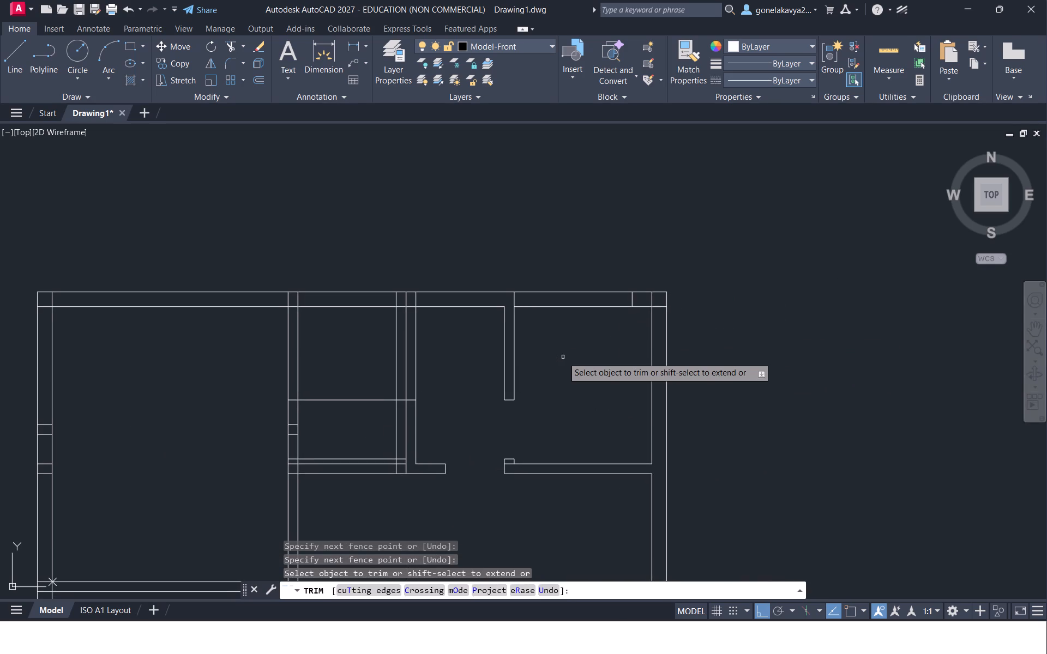
pyautogui.moveTo(637, 296); pyautogui.dragTo(615, 296)
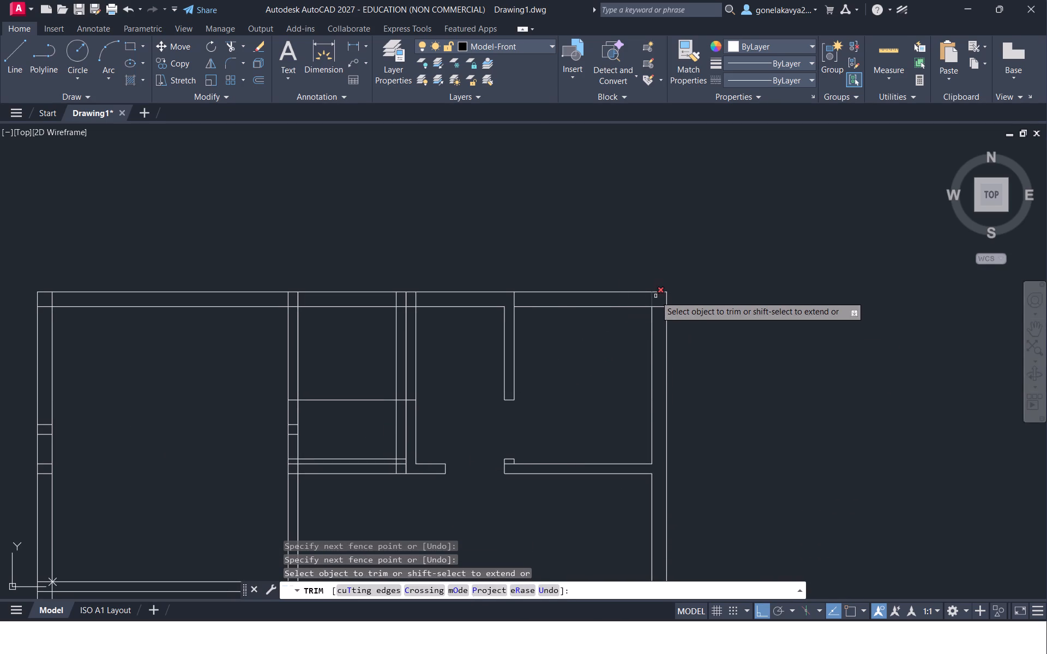
pyautogui.click(650, 302)
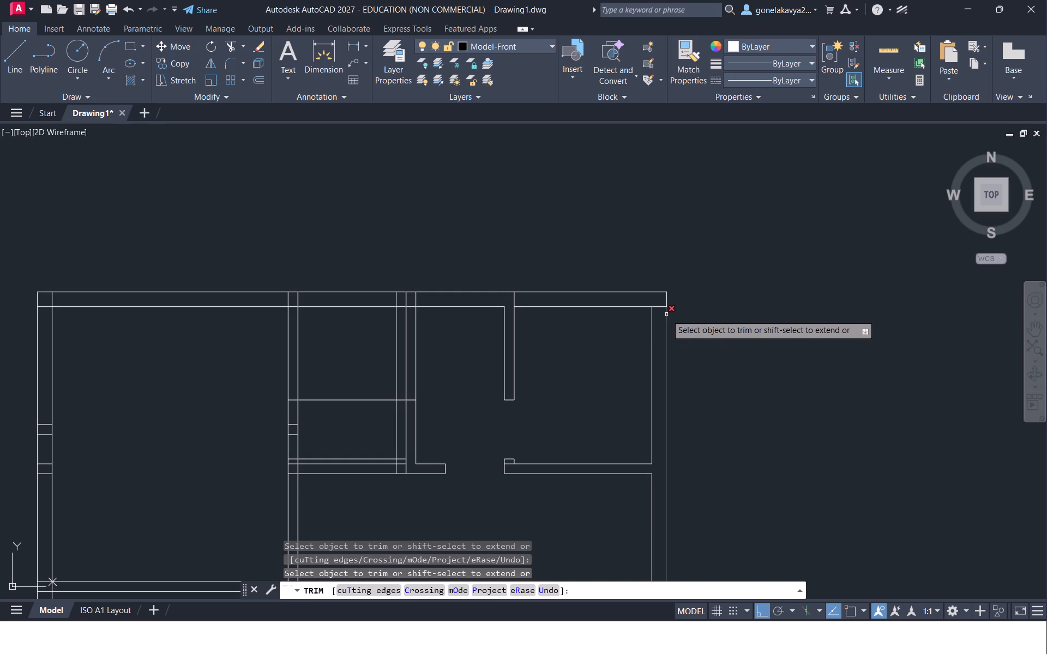
pyautogui.moveTo(659, 302); pyautogui.dragTo(661, 330)
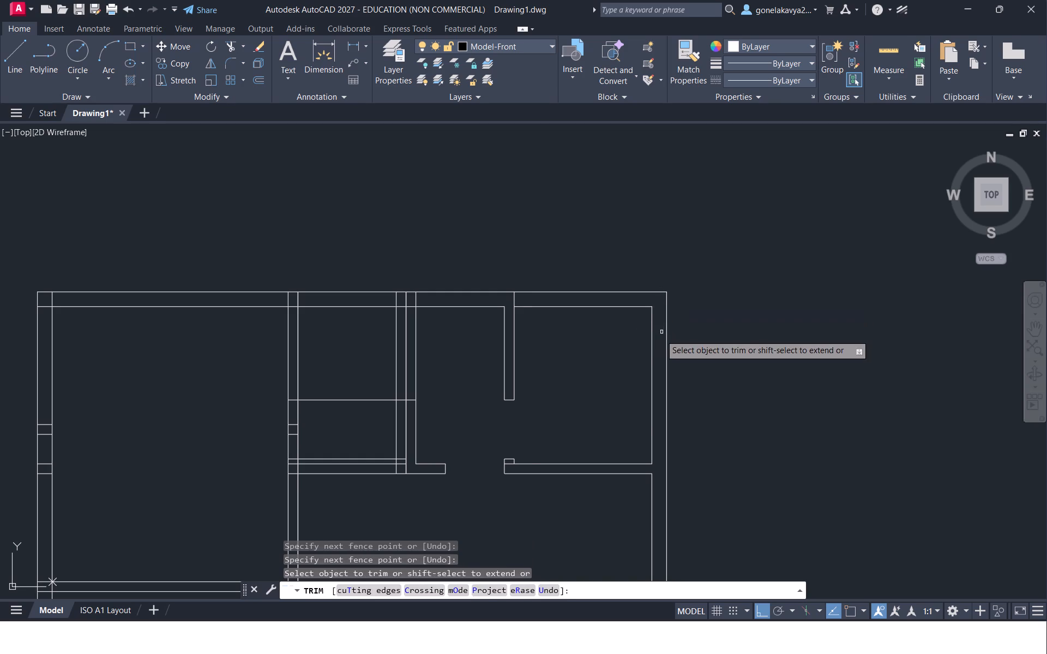
pyautogui.scroll(-2, 643, 348)
pyautogui.moveTo(615, 374); pyautogui.dragTo(651, 313, button='middle')
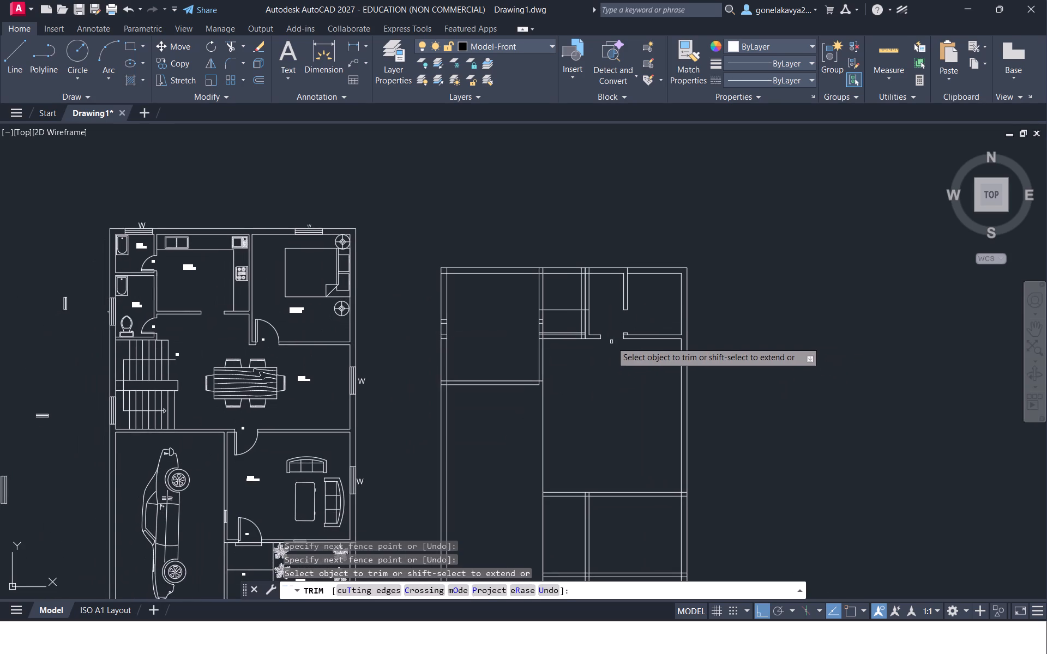
# Trim away the horizontal line crossing the narrow room between its two vertical partitions.
pyautogui.scroll(2, 609, 322)
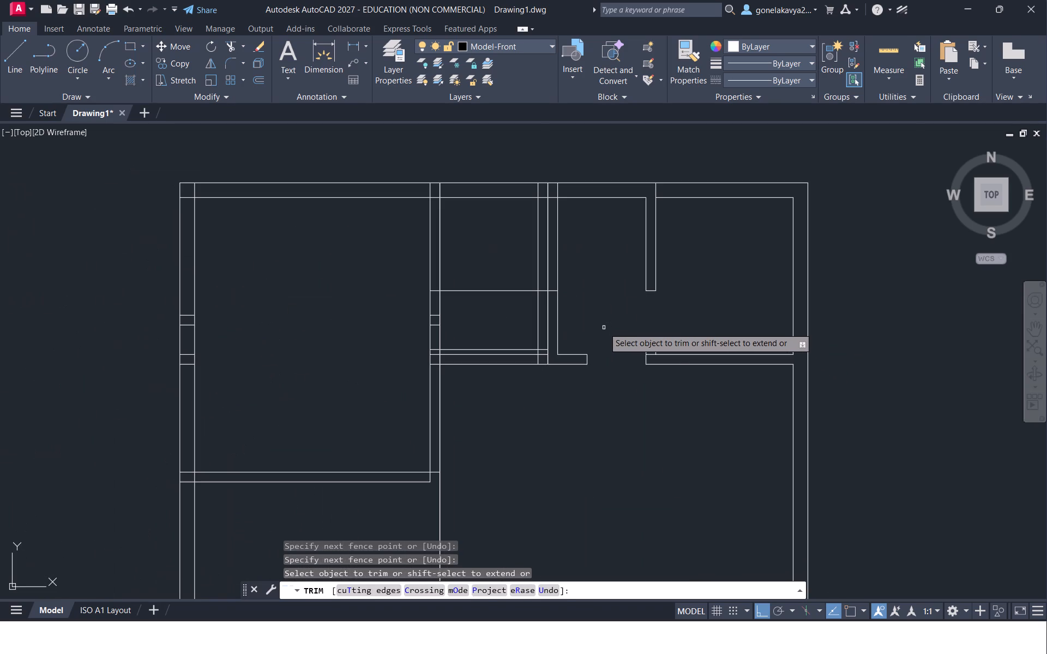
pyautogui.scroll(1, 587, 321)
pyautogui.moveTo(588, 321); pyautogui.dragTo(671, 338, button='middle')
pyautogui.moveTo(523, 258); pyautogui.dragTo(527, 307)
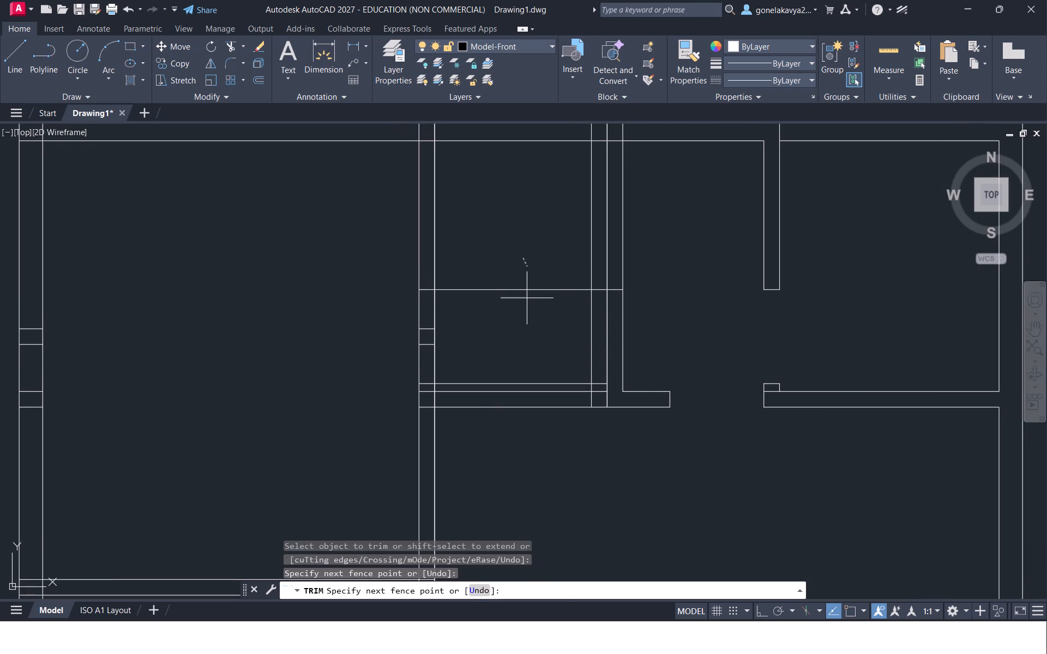
pyautogui.moveTo(527, 307); pyautogui.dragTo(527, 341)
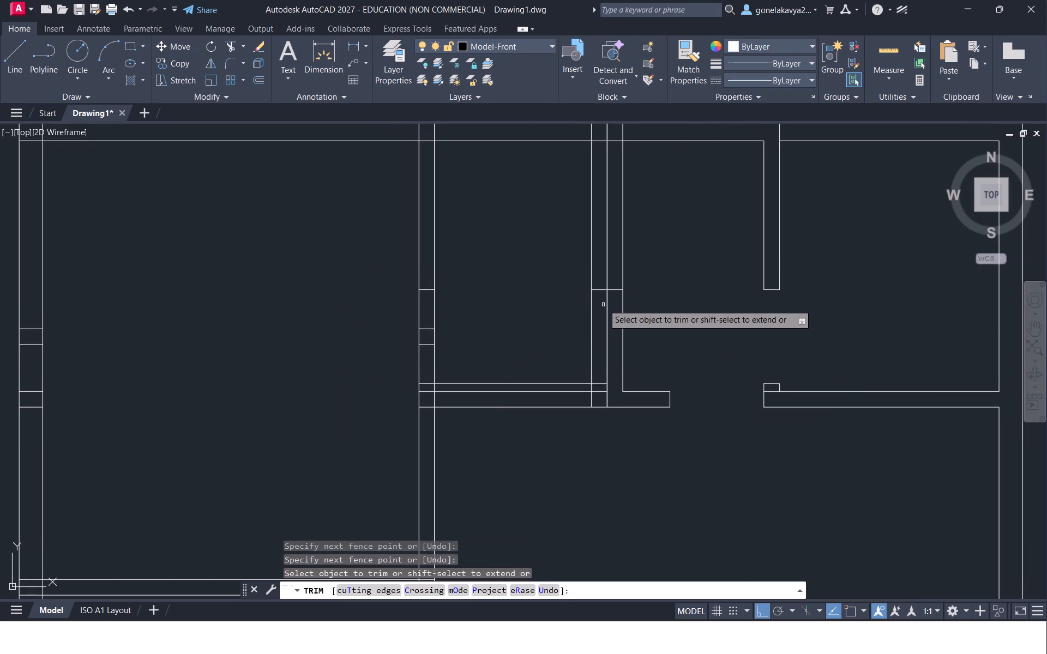
# Trim away the extra vertical line running just west of the narrow room's east partition.
pyautogui.scroll(-2, 504, 338)
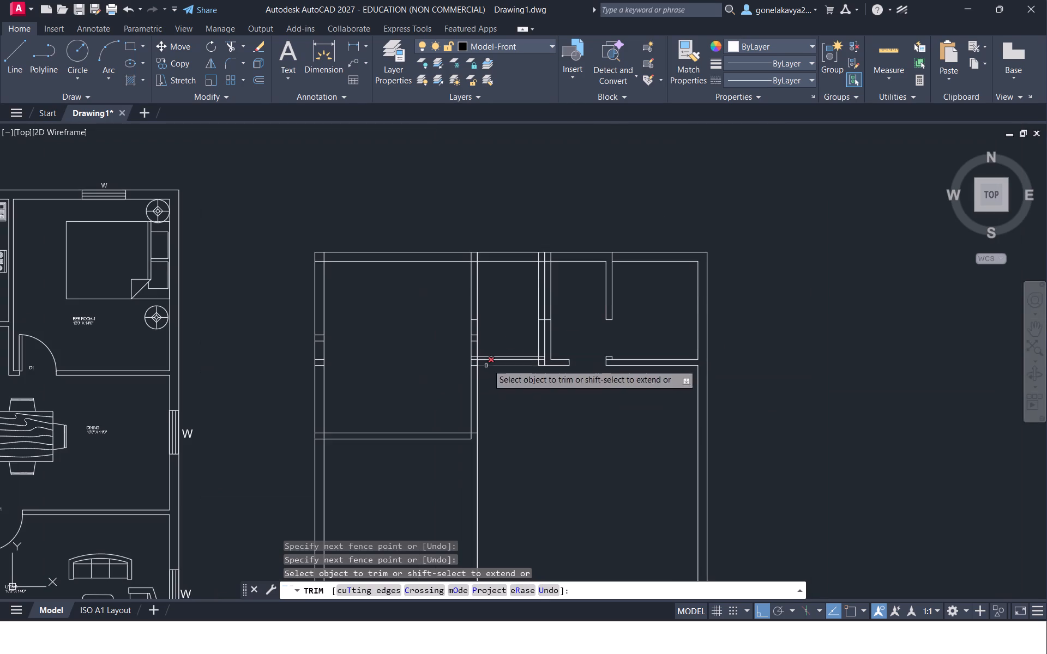
pyautogui.scroll(2, 500, 316)
pyautogui.moveTo(500, 314); pyautogui.dragTo(446, 360, button='middle')
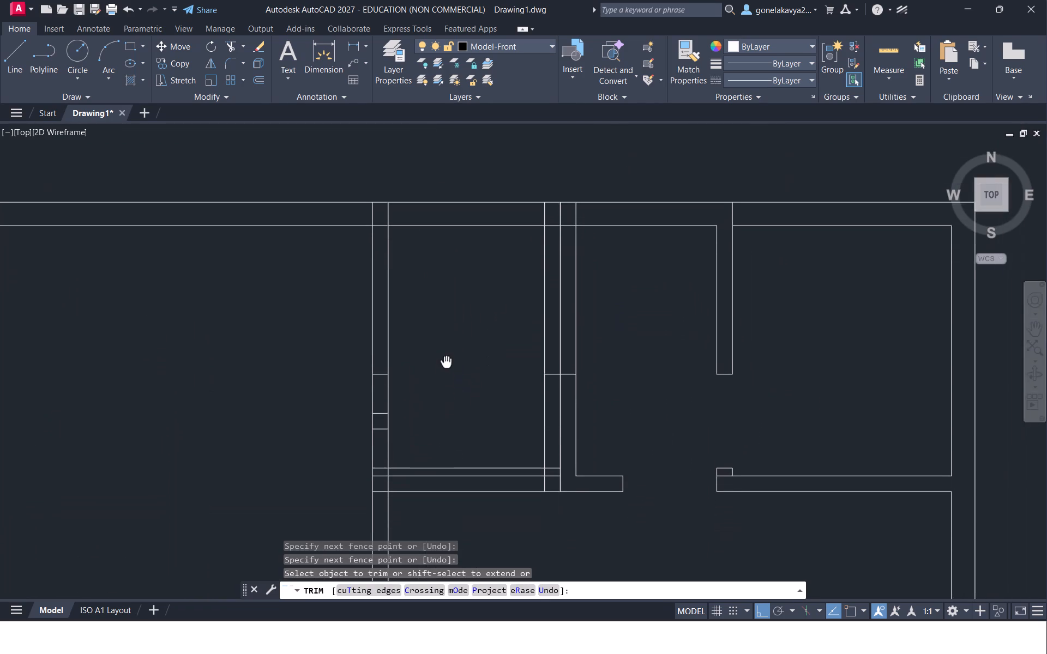
pyautogui.moveTo(446, 360); pyautogui.dragTo(446, 359, button='middle')
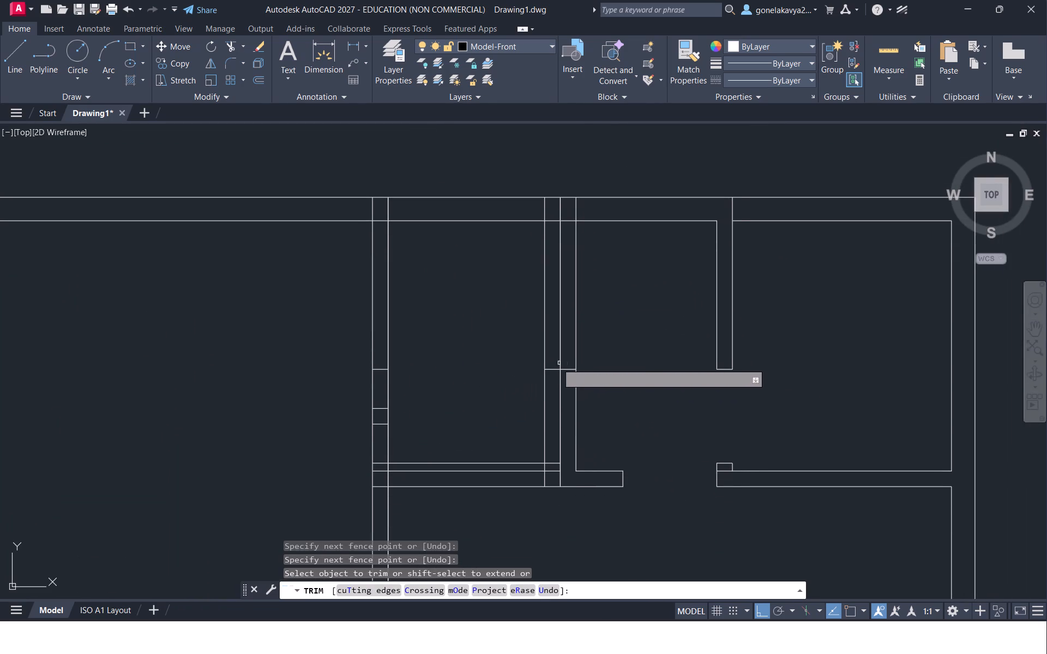
pyautogui.moveTo(547, 346); pyautogui.dragTo(514, 365)
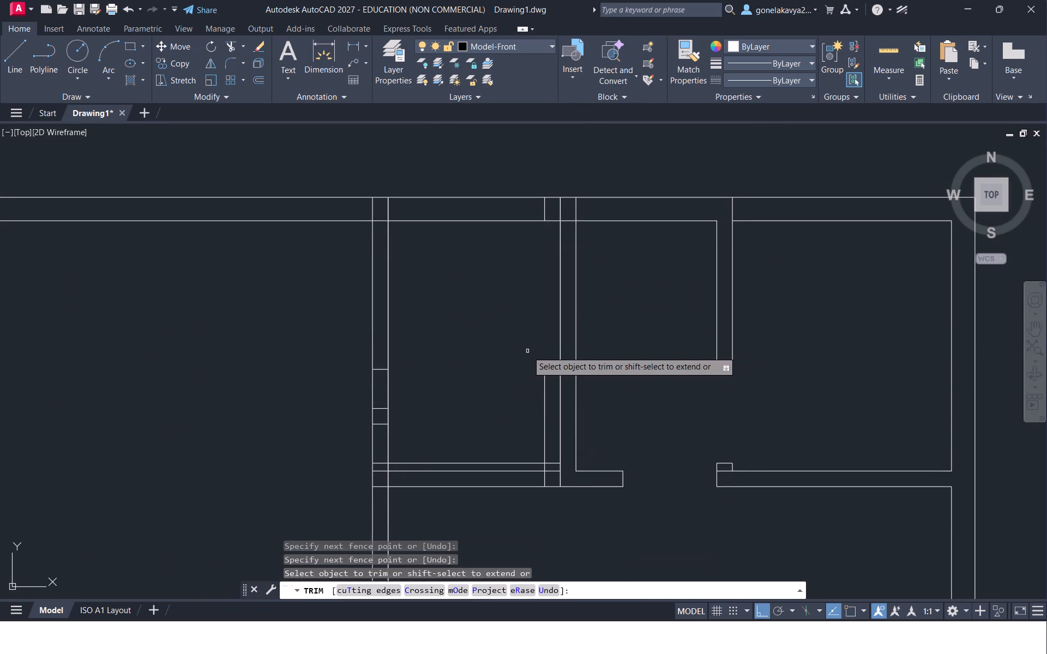
pyautogui.moveTo(551, 360); pyautogui.dragTo(538, 434)
# Trim off the extra horizontal line just above the narrow room's south partition and the vertical remnant crossing that partition.
pyautogui.scroll(2, 532, 471)
pyautogui.moveTo(528, 471); pyautogui.dragTo(507, 433, button='middle')
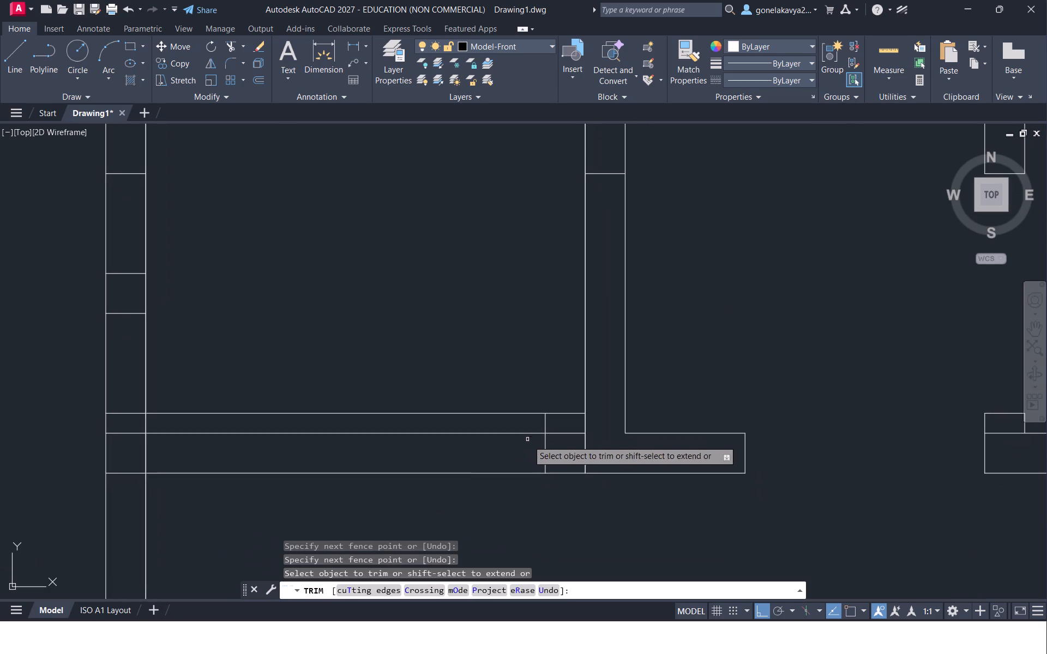
pyautogui.click(561, 409)
pyautogui.moveTo(559, 425); pyautogui.dragTo(495, 420)
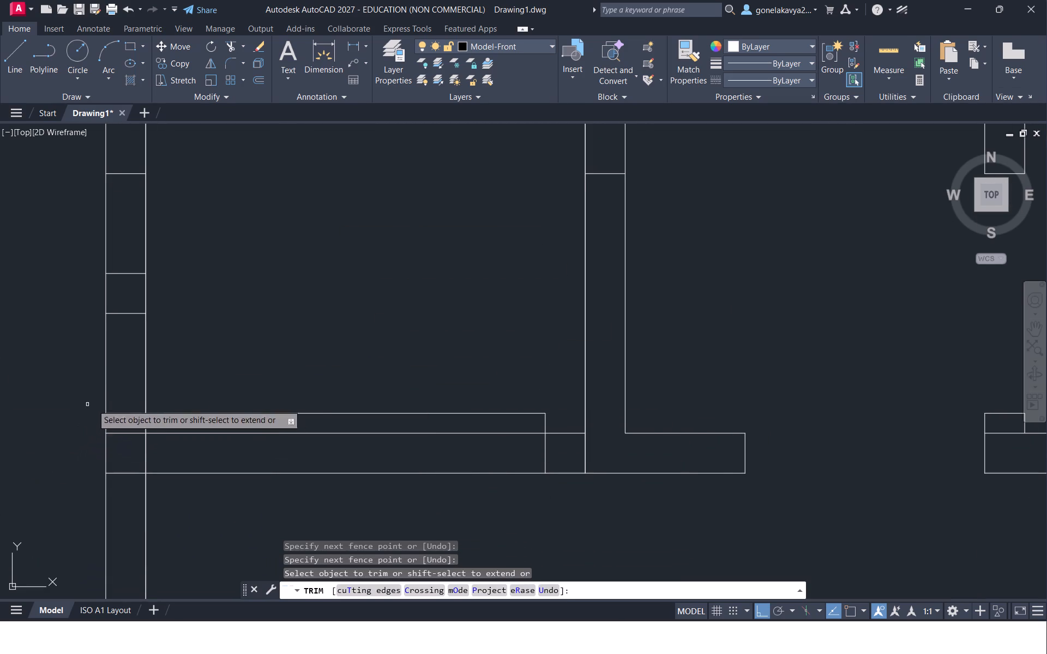
pyautogui.click(123, 412)
pyautogui.click(165, 409)
pyautogui.click(174, 418)
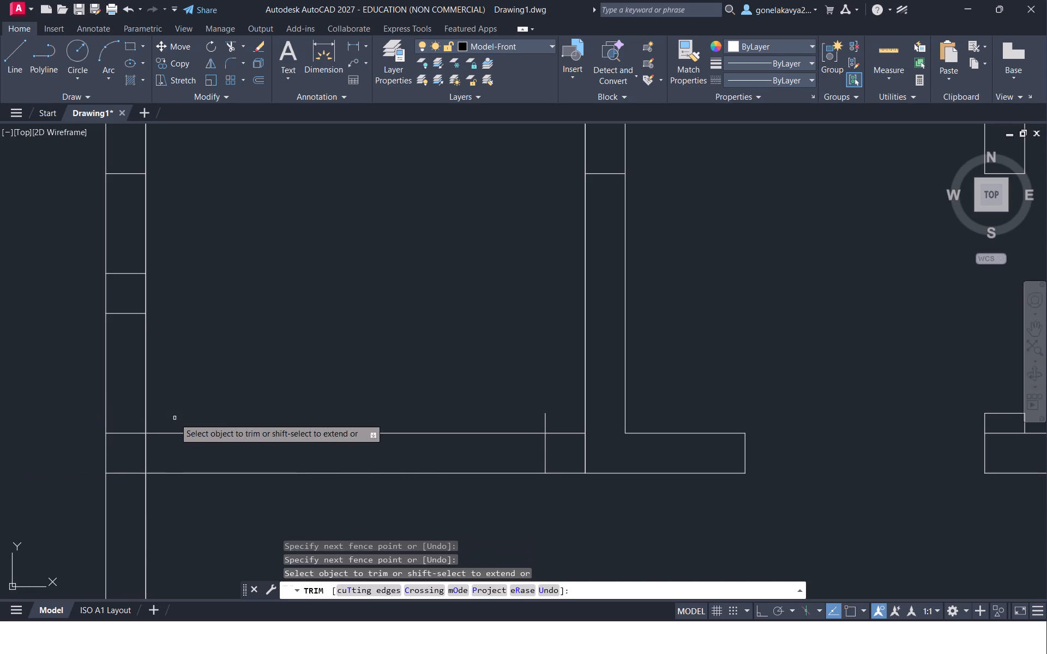
pyautogui.moveTo(545, 427); pyautogui.dragTo(543, 435)
pyautogui.moveTo(559, 459); pyautogui.dragTo(526, 468)
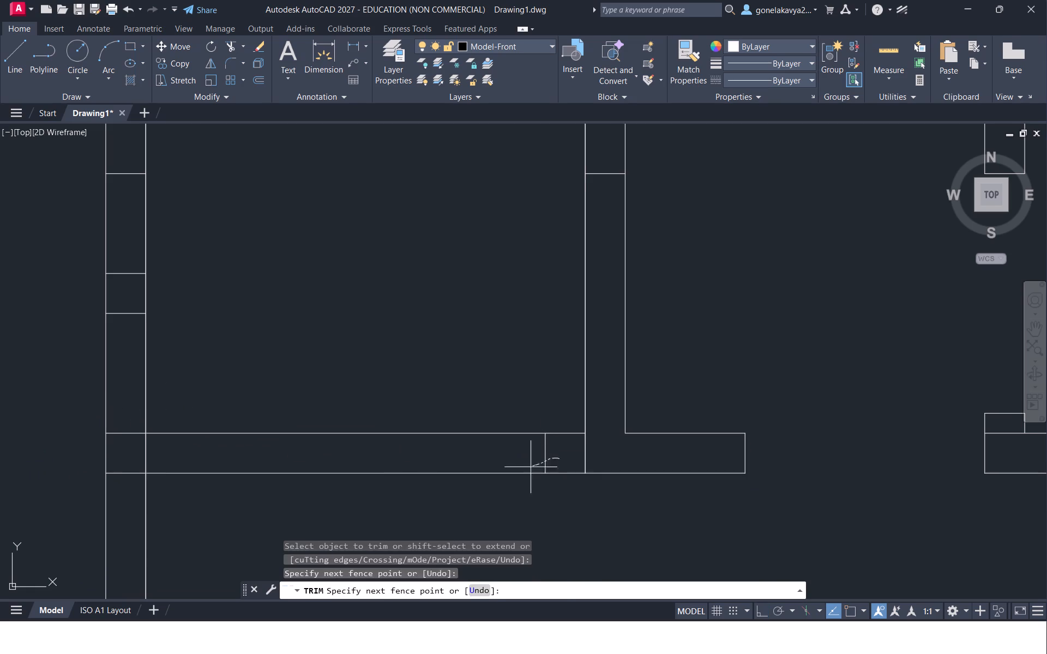
pyautogui.moveTo(526, 468); pyautogui.dragTo(517, 471)
# Trim the east partition's line inside its junction with the south partition, and the short line crossing the east partition.
pyautogui.scroll(-1, 529, 410)
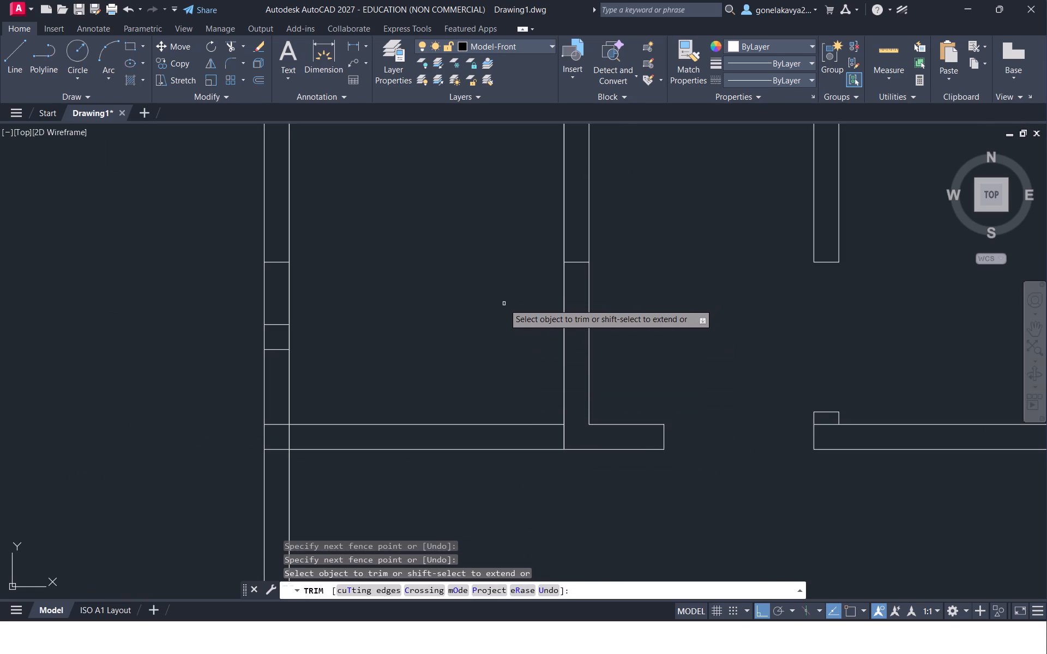
pyautogui.scroll(1, 555, 431)
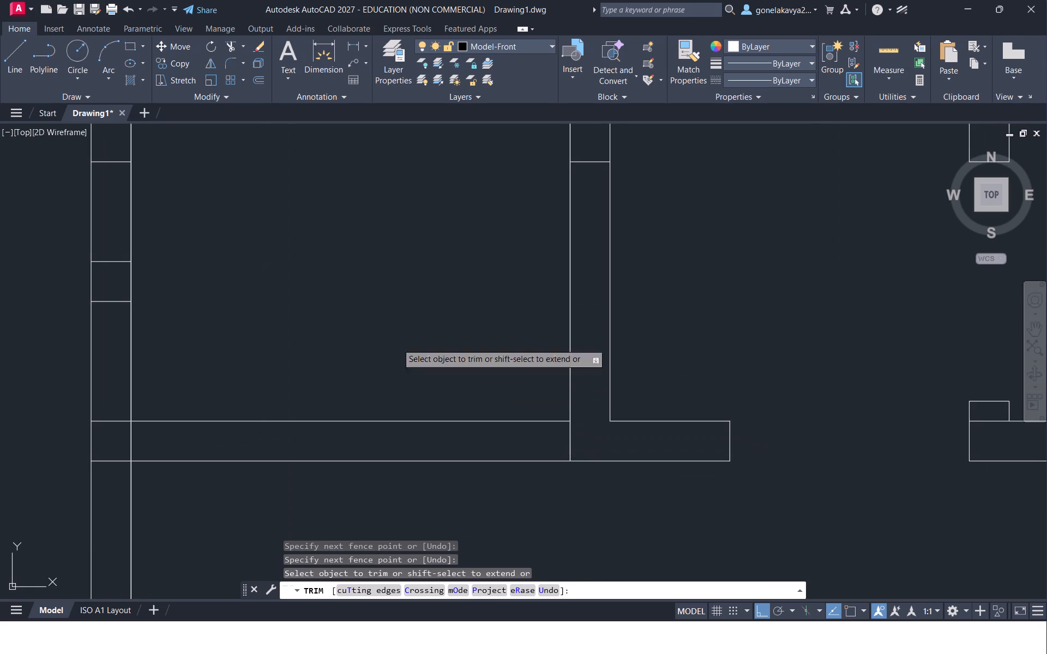
pyautogui.moveTo(575, 439); pyautogui.dragTo(533, 443)
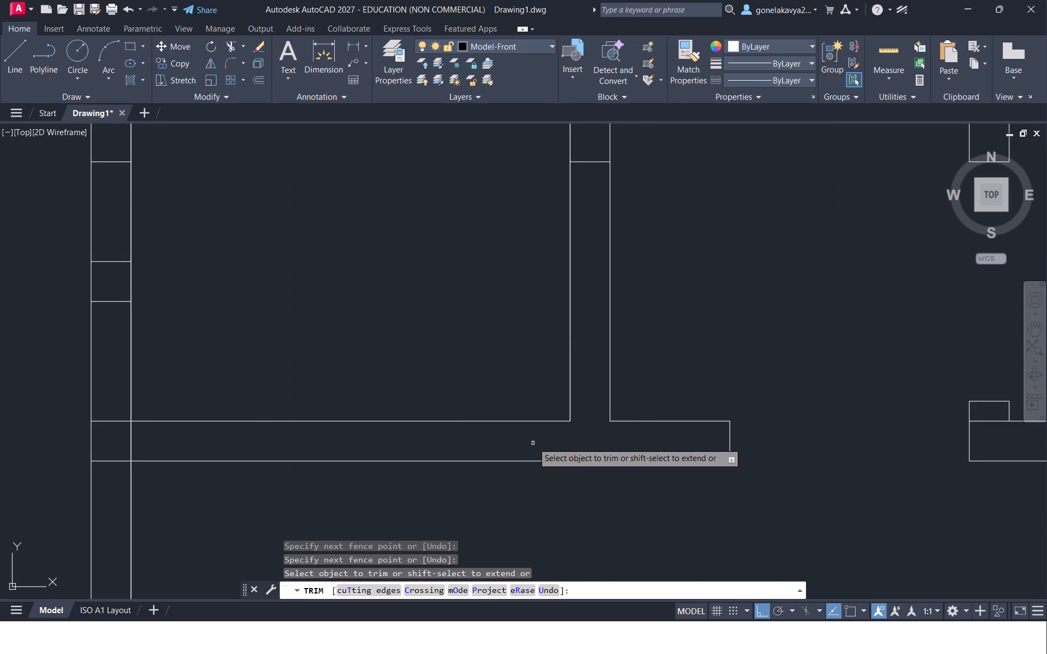
pyautogui.scroll(-2, 477, 302)
pyautogui.moveTo(525, 253); pyautogui.dragTo(520, 233)
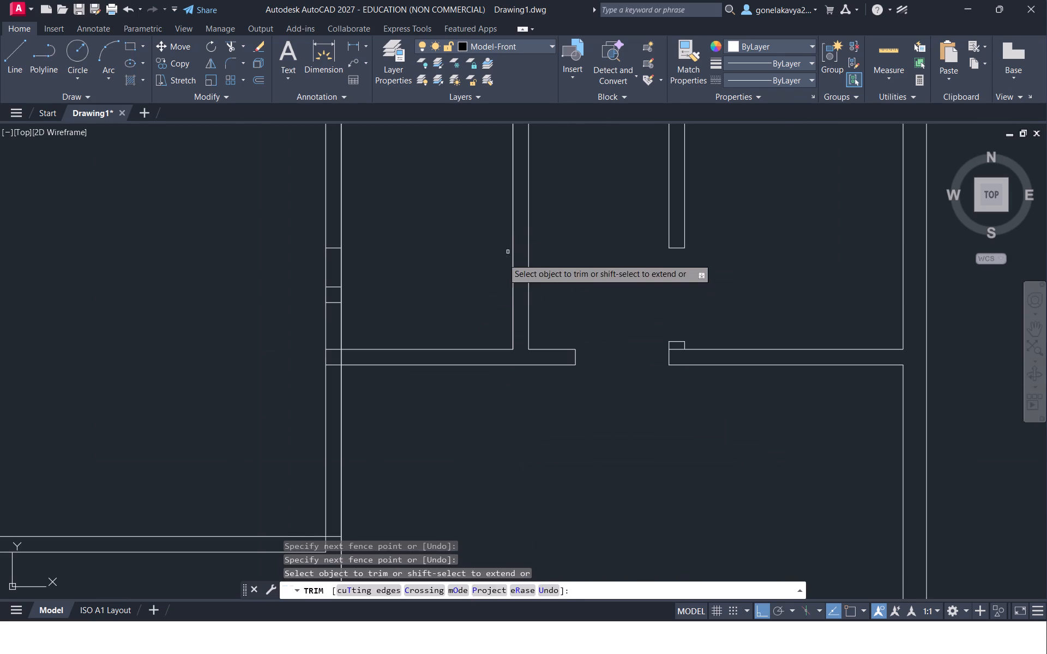
# Trim the vertical lines inside the north wall at the narrow room's east partition, and the inner wall line between its faces.
pyautogui.scroll(-2, 466, 269)
pyautogui.moveTo(452, 302); pyautogui.dragTo(470, 353, button='middle')
pyautogui.moveTo(469, 299); pyautogui.dragTo(460, 380, button='middle')
pyautogui.scroll(2, 469, 336)
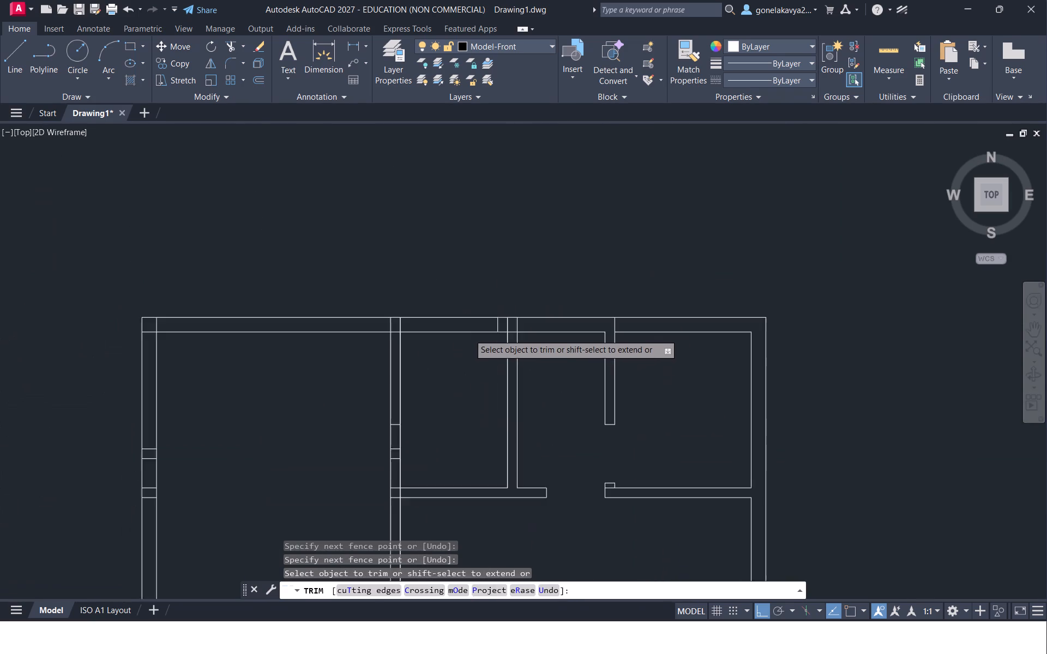
pyautogui.scroll(1, 469, 334)
pyautogui.moveTo(510, 304); pyautogui.dragTo(604, 311)
pyautogui.moveTo(572, 320); pyautogui.dragTo(575, 354)
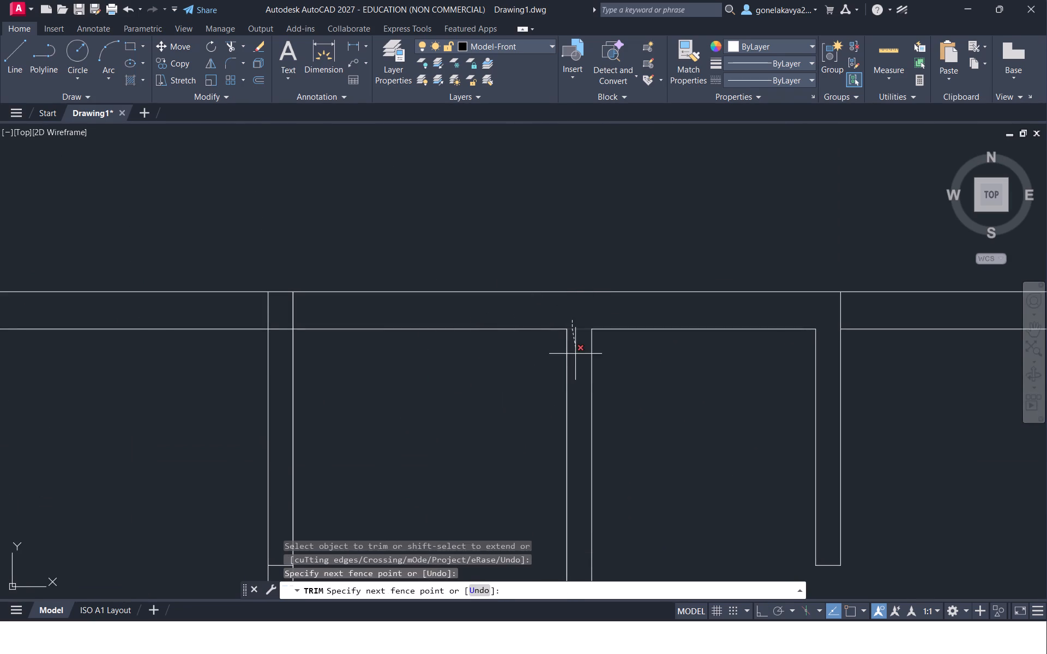
pyautogui.moveTo(575, 354); pyautogui.dragTo(575, 362)
# Offset the east face of the narrow room's west partition 3' to the east.
pyautogui.scroll(-2, 577, 363)
pyautogui.moveTo(502, 395); pyautogui.dragTo(496, 334, button='middle')
pyautogui.moveTo(516, 393); pyautogui.dragTo(502, 339, button='middle')
pyautogui.scroll(1, 506, 364)
pyautogui.scroll(1, 491, 449)
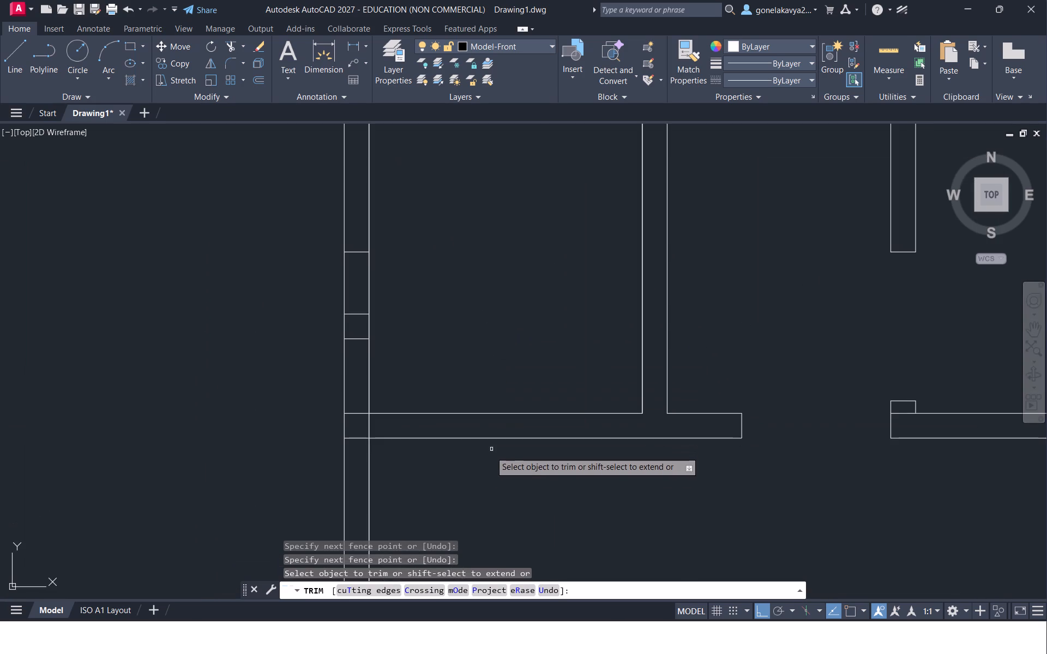
pyautogui.press('Escape')
pyautogui.press('o')
pyautogui.press('Return')
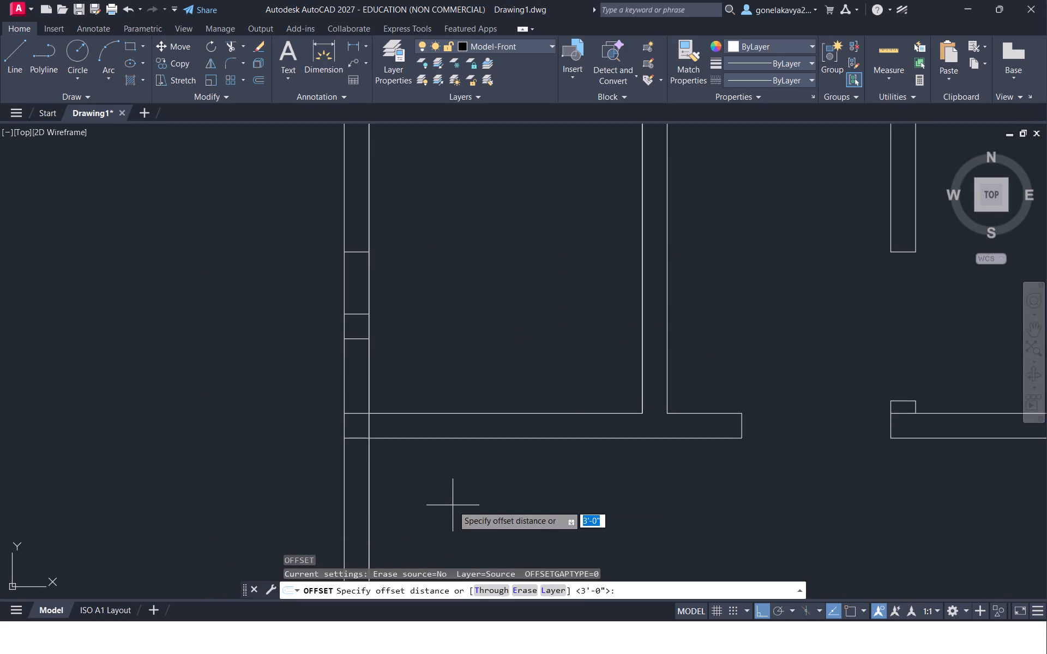
pyautogui.write("3'")
pyautogui.press('Return')
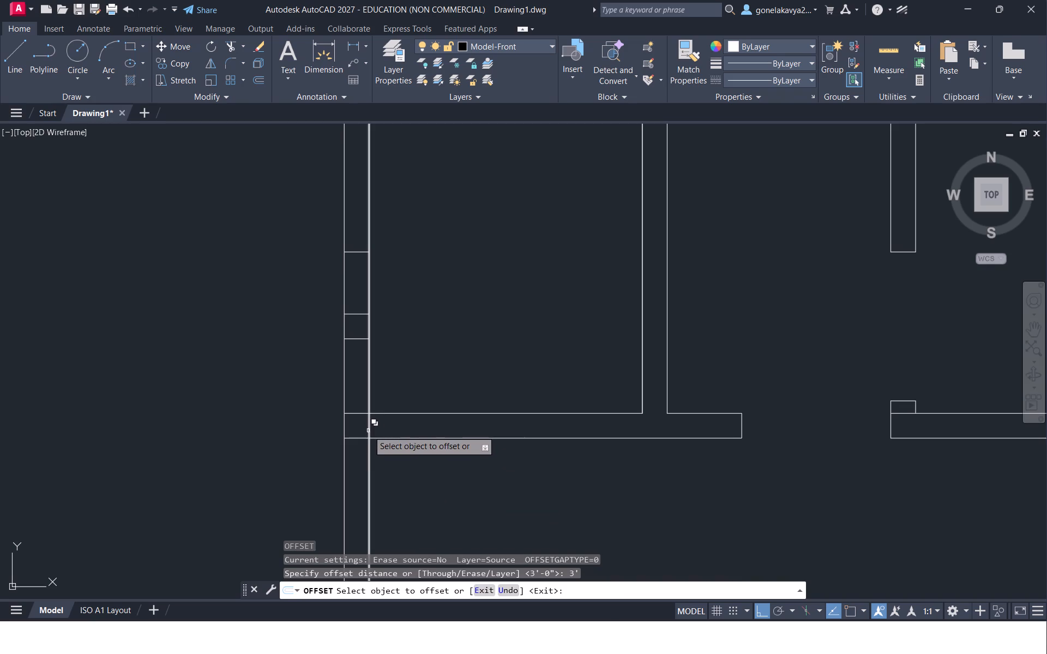
pyautogui.click(368, 431)
pyautogui.click(381, 400)
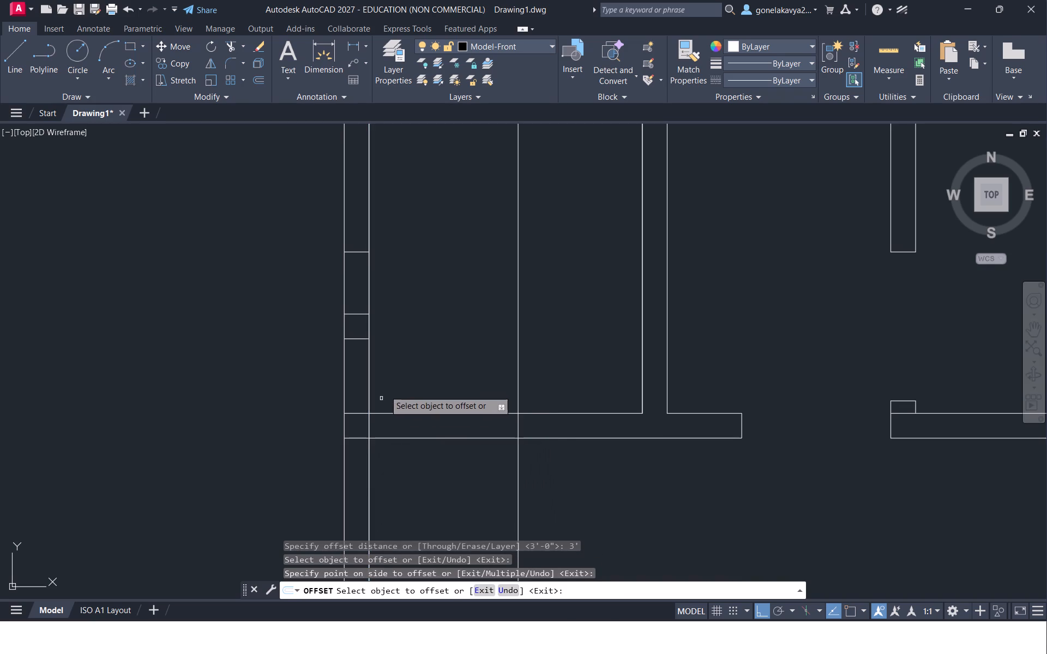
# Trim the offset line beyond the south partition, and trim both partition lines west of it to form a 3' door opening.
pyautogui.press('Escape')
pyautogui.write('TR')
pyautogui.press('space')
pyautogui.moveTo(420, 356); pyautogui.dragTo(563, 318)
pyautogui.moveTo(596, 541); pyautogui.dragTo(406, 546)
pyautogui.moveTo(426, 487); pyautogui.dragTo(432, 449)
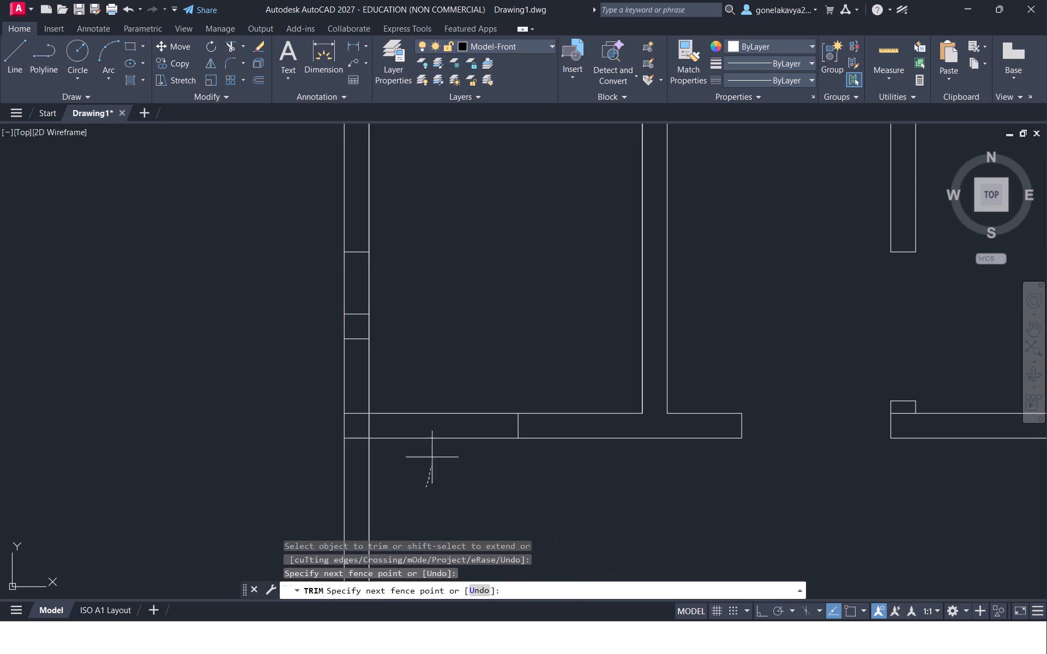
pyautogui.moveTo(432, 449); pyautogui.dragTo(432, 395)
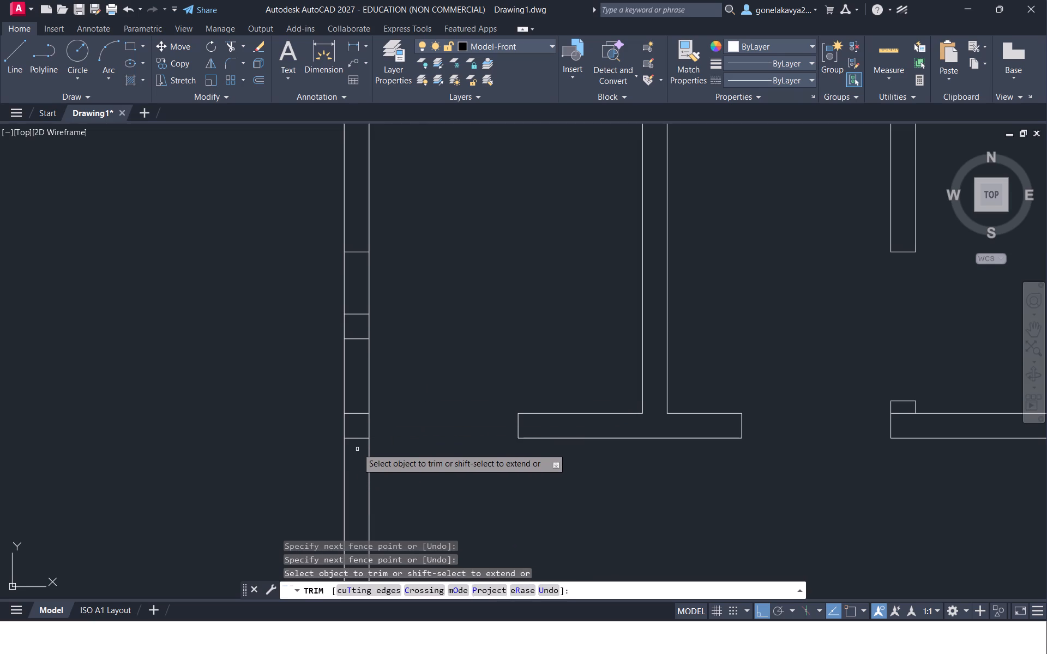
# Offset the east face of the narrow room's west partition 3" to the east, and offset that new line 3' further east.
pyautogui.scroll(-3, 353, 440)
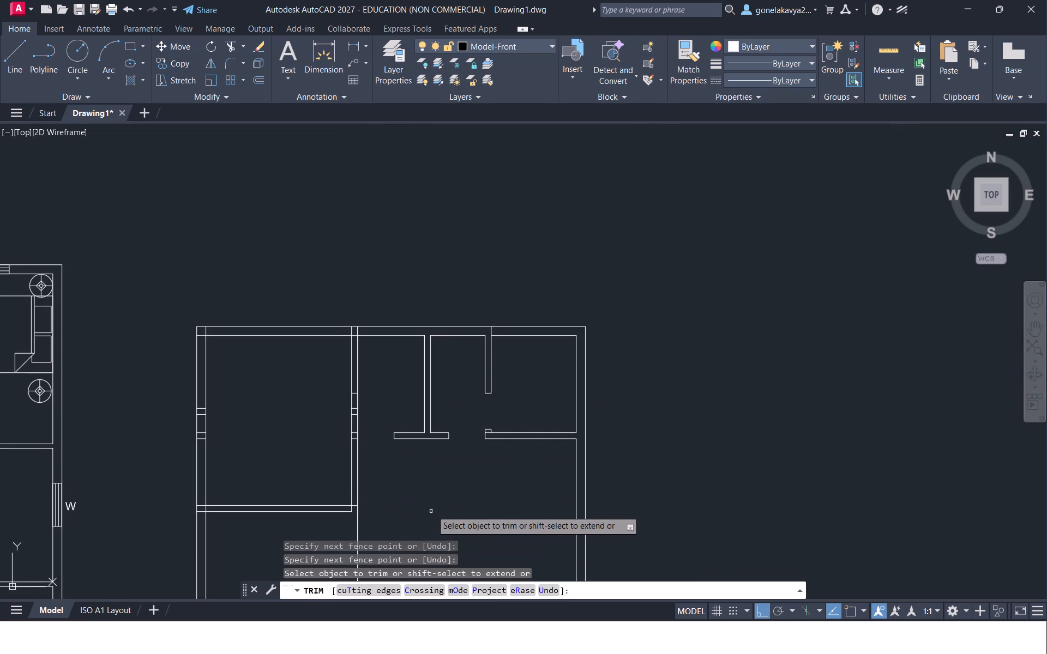
pyautogui.scroll(1, 385, 452)
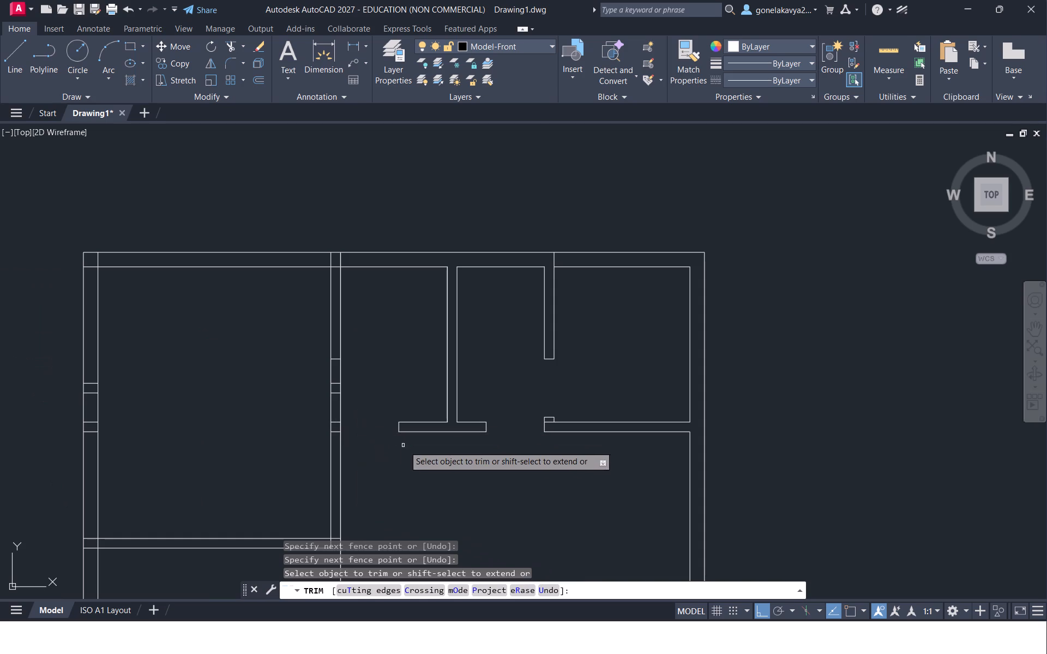
pyautogui.moveTo(374, 451); pyautogui.dragTo(395, 450, button='middle')
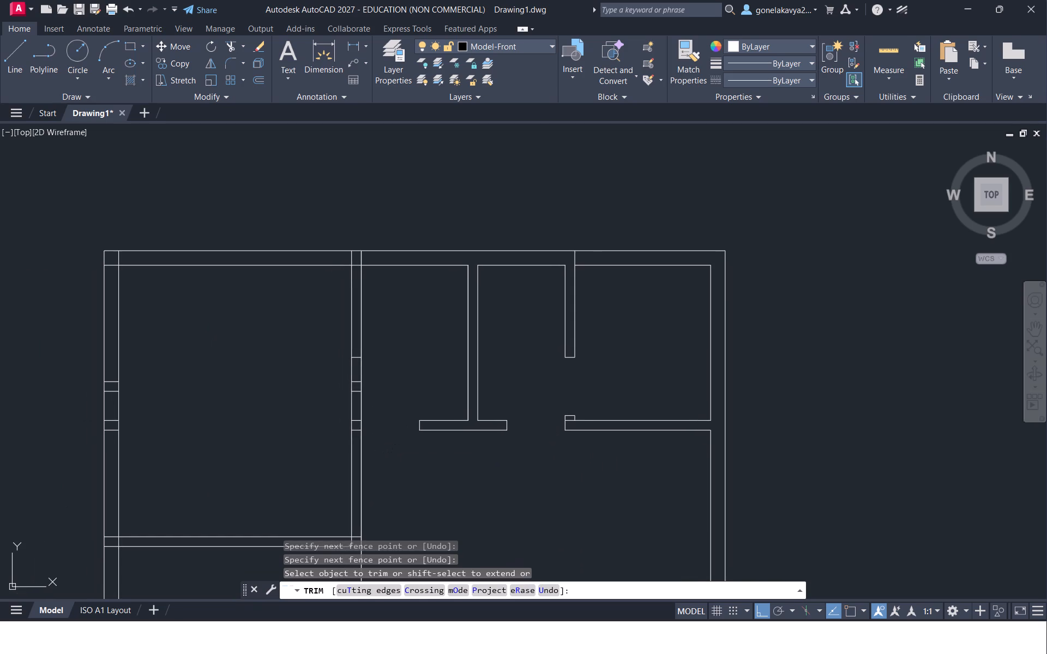
pyautogui.scroll(2, 396, 434)
pyautogui.moveTo(400, 428); pyautogui.dragTo(468, 468, button='middle')
pyautogui.press('Escape')
pyautogui.press('o')
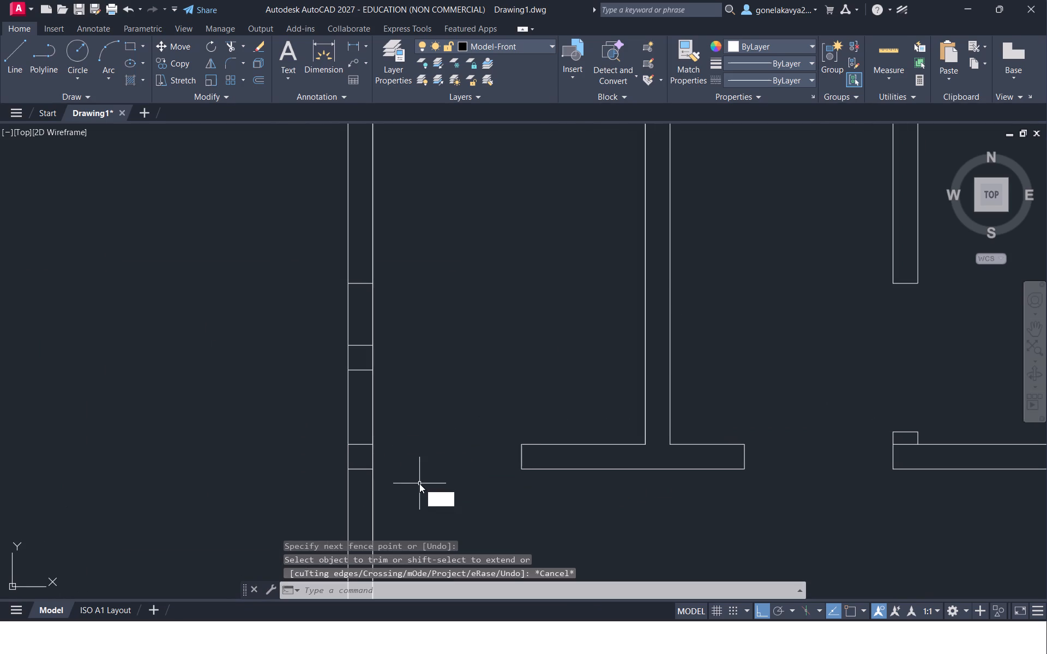
pyautogui.press('Return')
pyautogui.press('3')
pyautogui.hotkey('shift', '"')
pyautogui.press('Return')
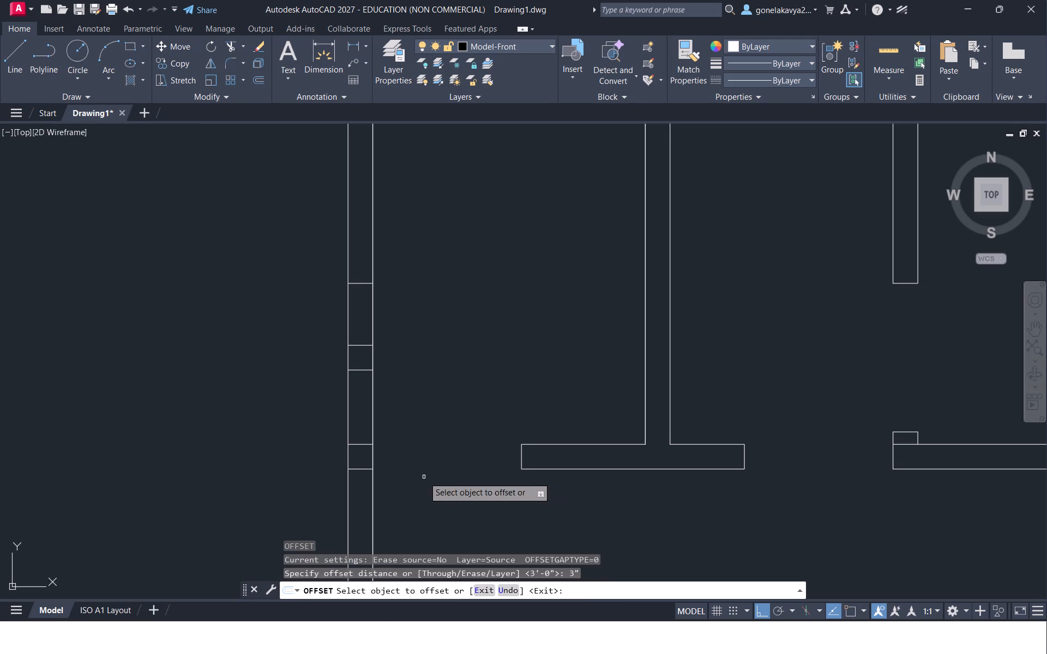
pyautogui.click(374, 468)
pyautogui.click(419, 463)
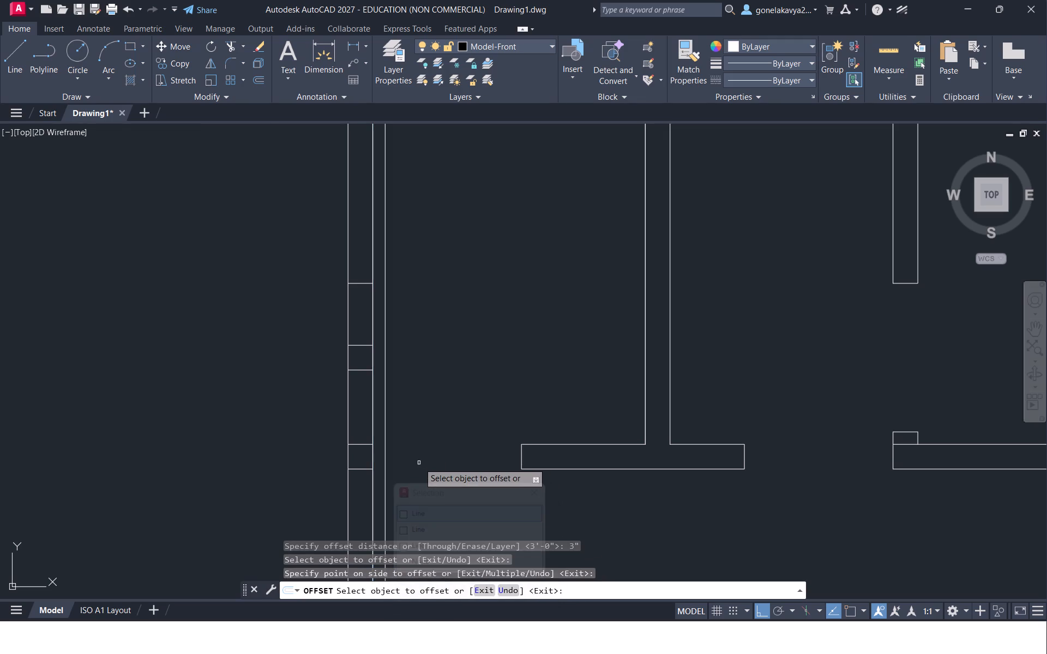
pyautogui.click(386, 461)
pyautogui.write("3'")
pyautogui.press('Return')
pyautogui.press('Escape')
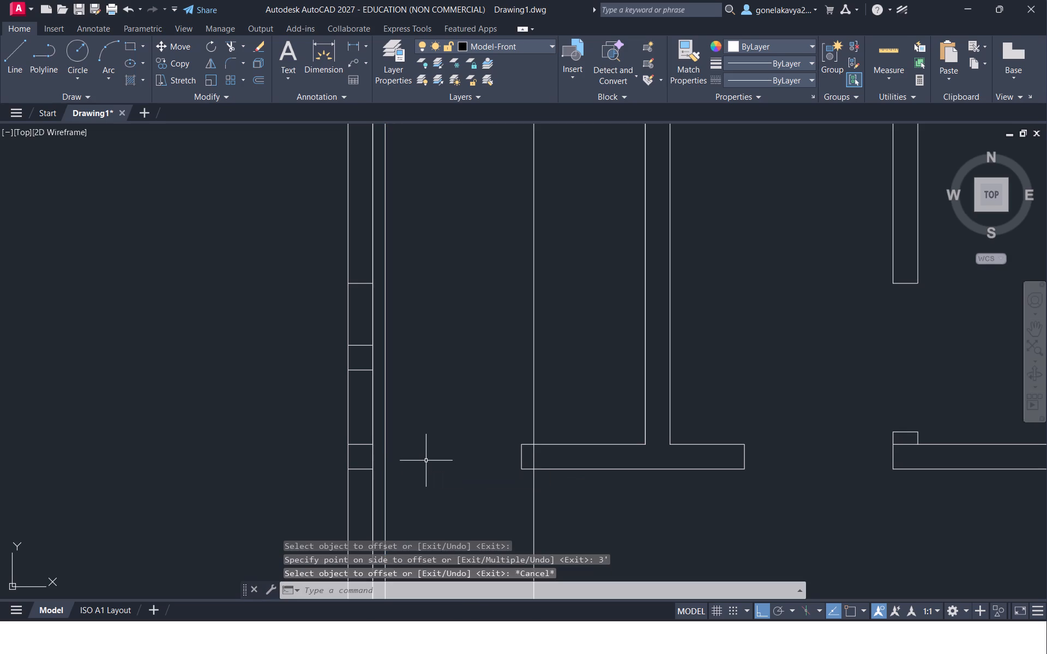
# Trim the south partition's stub back to the shifted 3' line, and remove that line's overruns beyond both partition faces.
pyautogui.write('TR')
pyautogui.press('space')
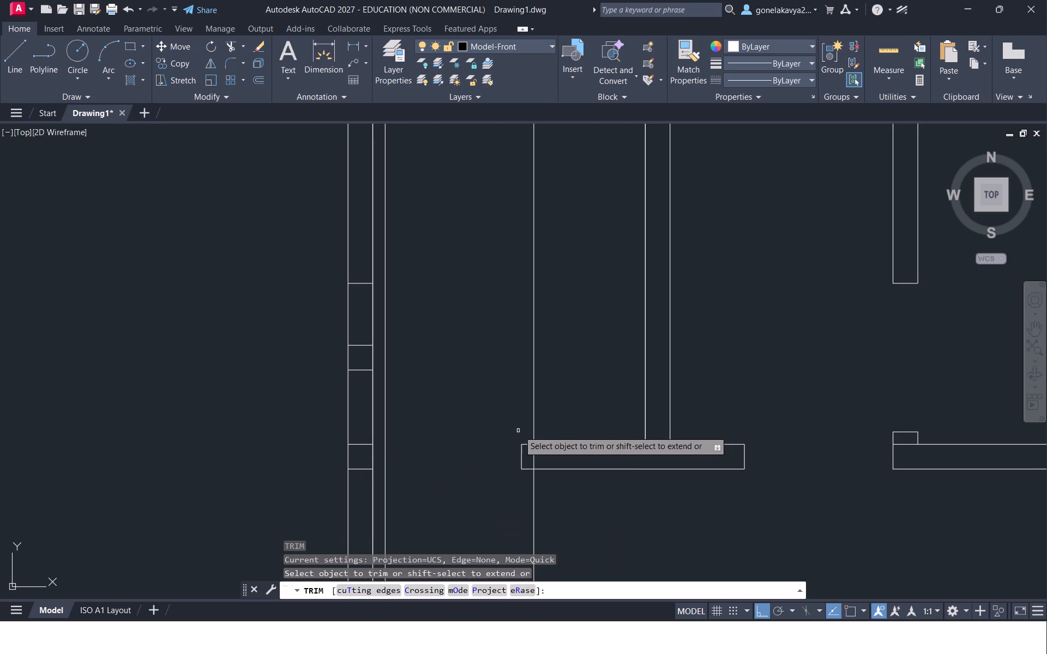
pyautogui.moveTo(528, 431); pyautogui.dragTo(521, 492)
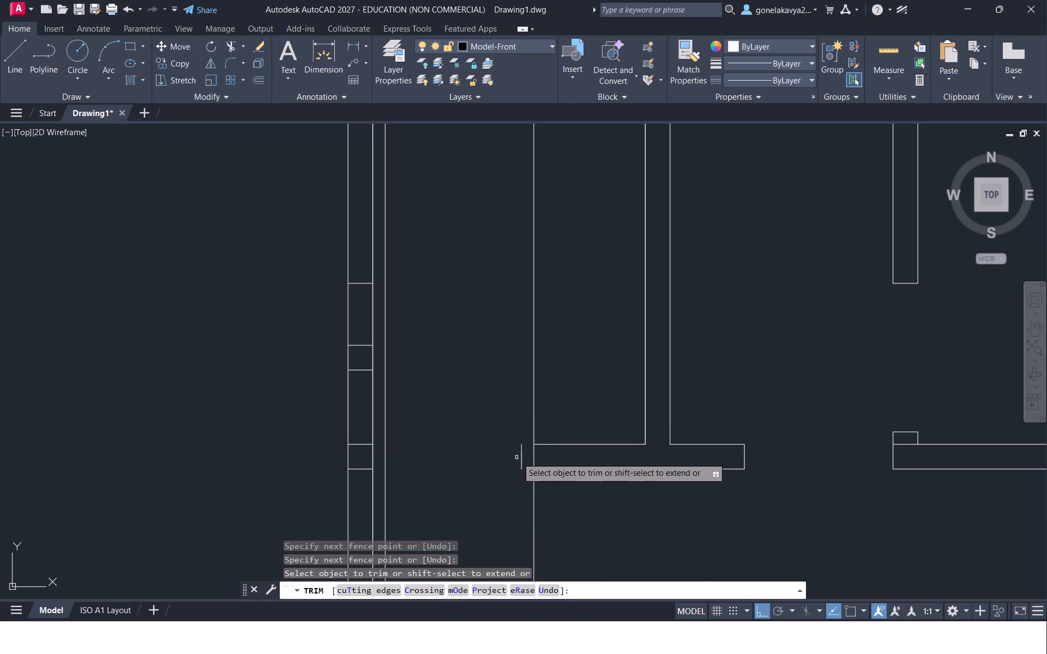
pyautogui.click(522, 450)
pyautogui.moveTo(523, 437); pyautogui.dragTo(577, 415)
pyautogui.moveTo(545, 534); pyautogui.dragTo(481, 542)
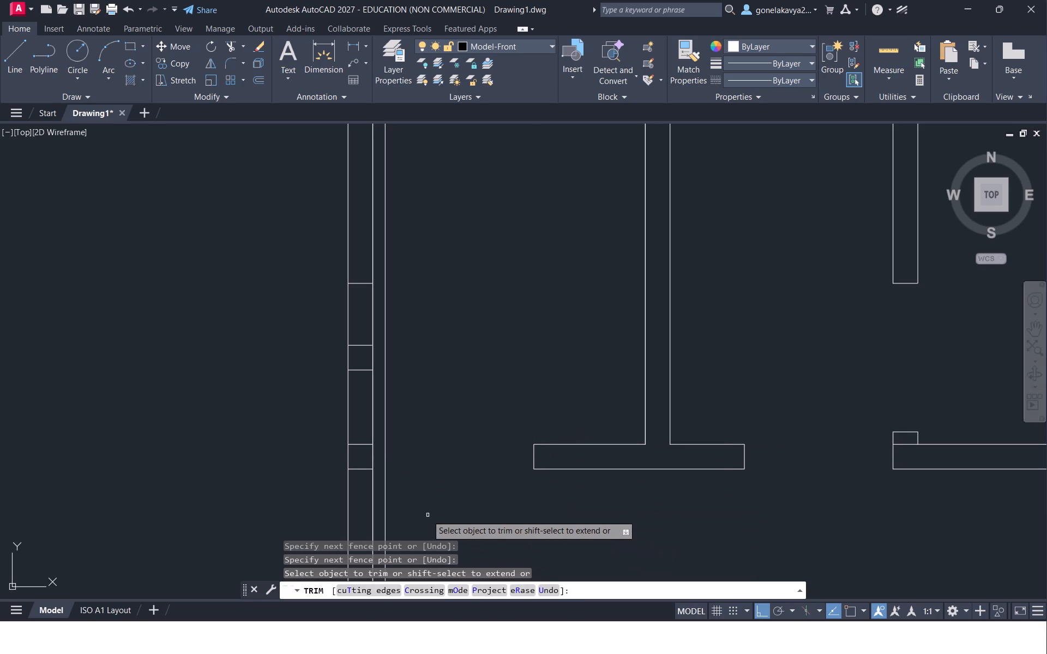
# Trim the short lines crossing the narrow room's west partition north of the south partition.
pyautogui.scroll(1, 414, 469)
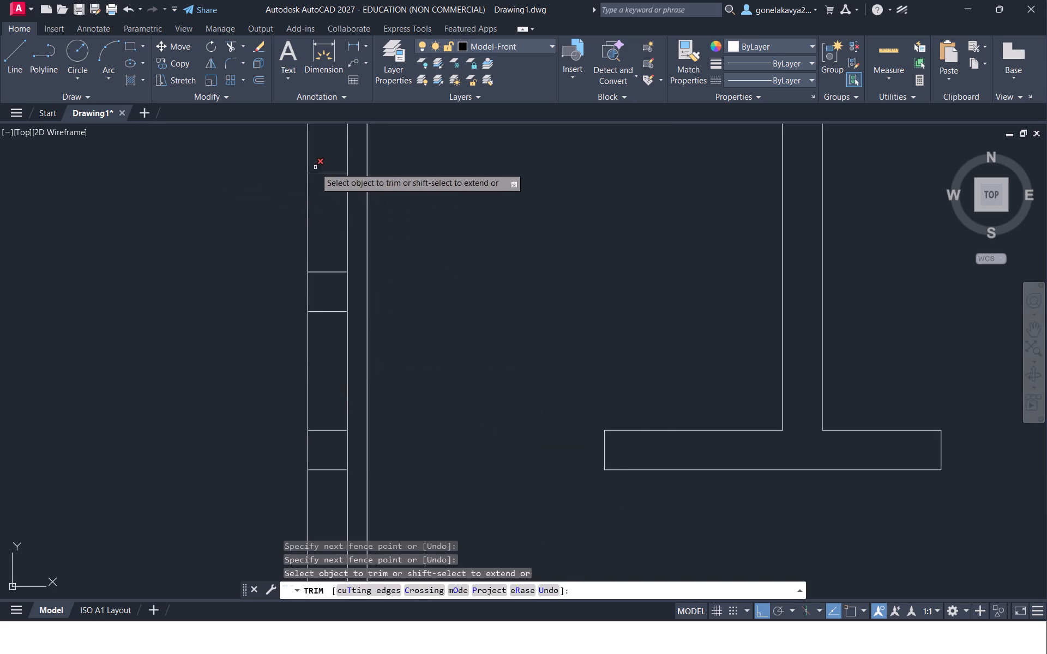
pyautogui.moveTo(323, 153); pyautogui.dragTo(319, 349)
# Extend the two short lines crossing the west partition, level with the south partition, east to the 3" offset line.
pyautogui.scroll(-2, 324, 366)
pyautogui.moveTo(371, 386); pyautogui.dragTo(371, 383, button='middle')
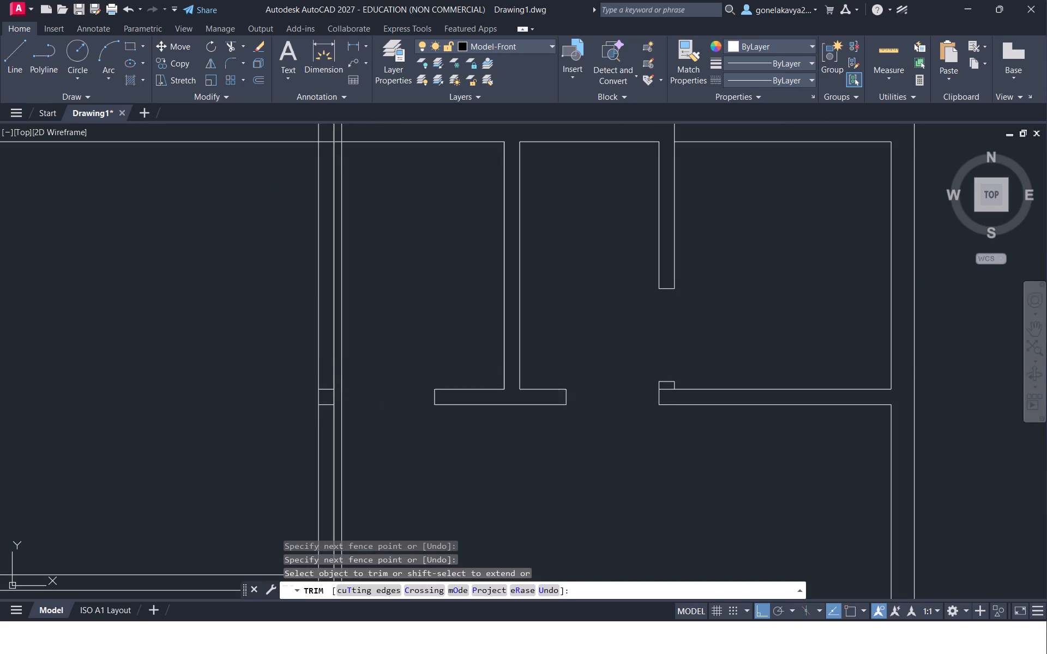
pyautogui.moveTo(371, 383); pyautogui.dragTo(378, 348, button='middle')
pyautogui.scroll(3, 366, 372)
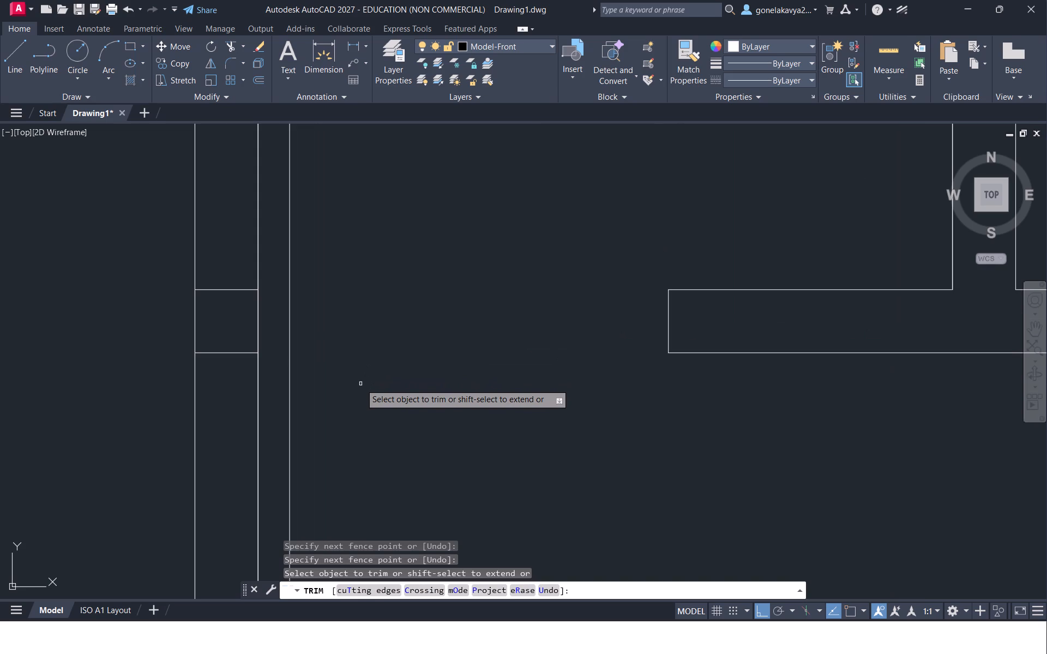
pyautogui.write('EX')
pyautogui.press('space')
pyautogui.press('Escape')
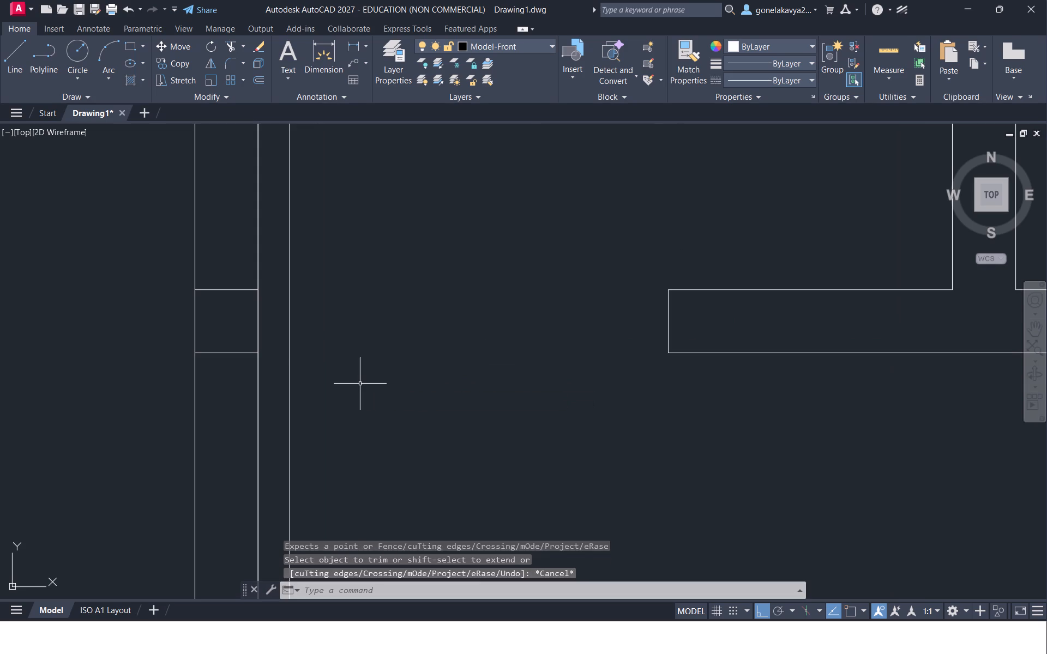
pyautogui.write('EX')
pyautogui.press('space')
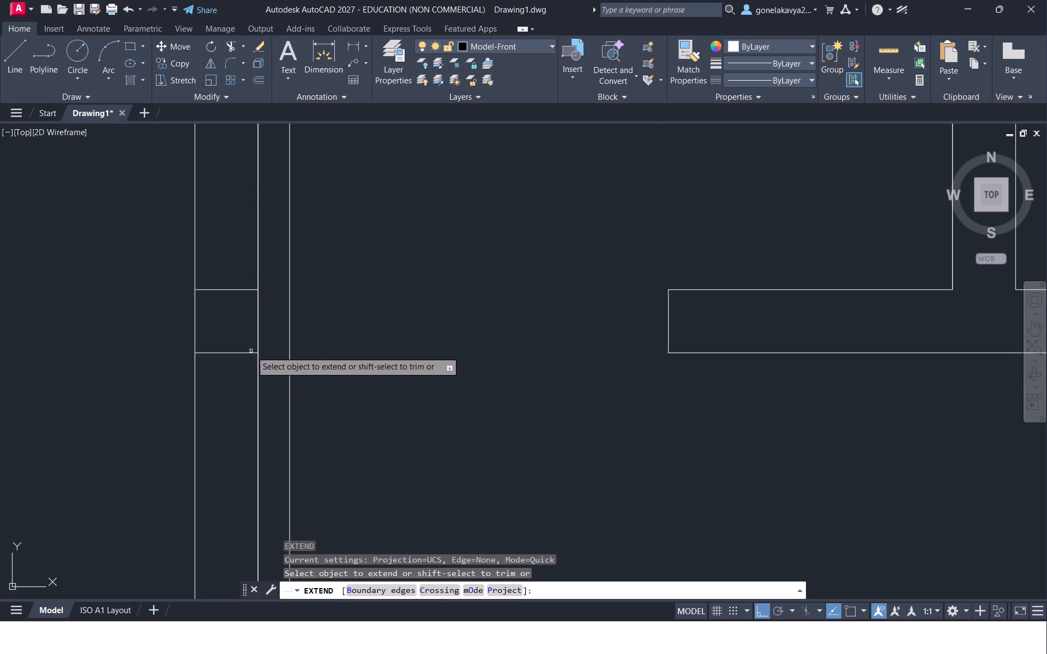
pyautogui.click(251, 351)
pyautogui.click(244, 289)
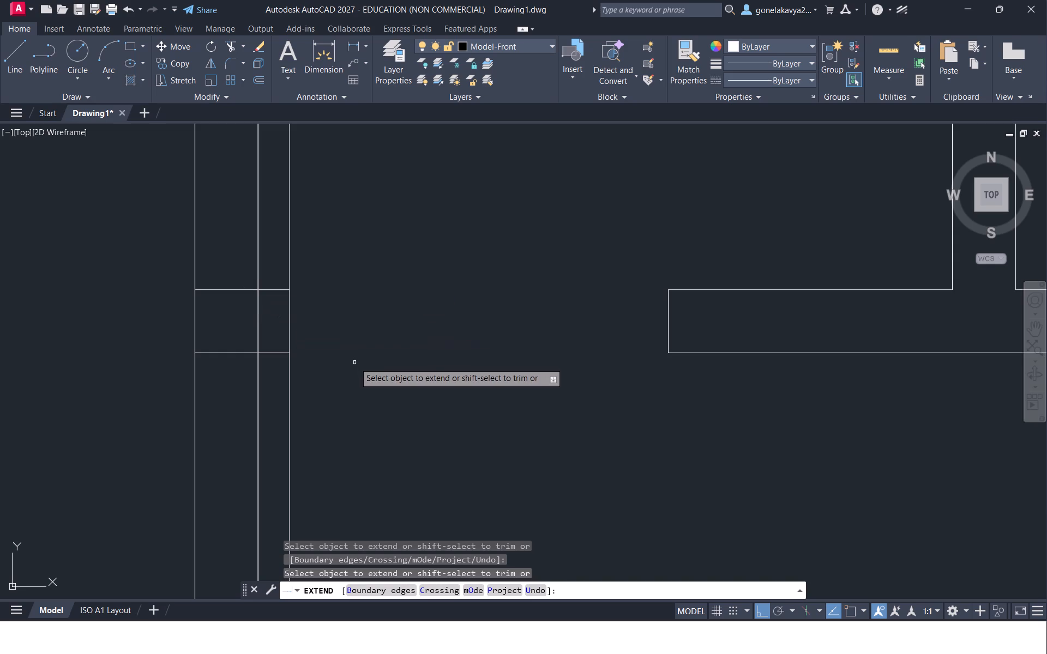
pyautogui.press('Escape')
# Trim the 3" offset line beyond the door stub, and the partition lines inside the stub's junction with the west partition.
pyautogui.write('TR')
pyautogui.press('space')
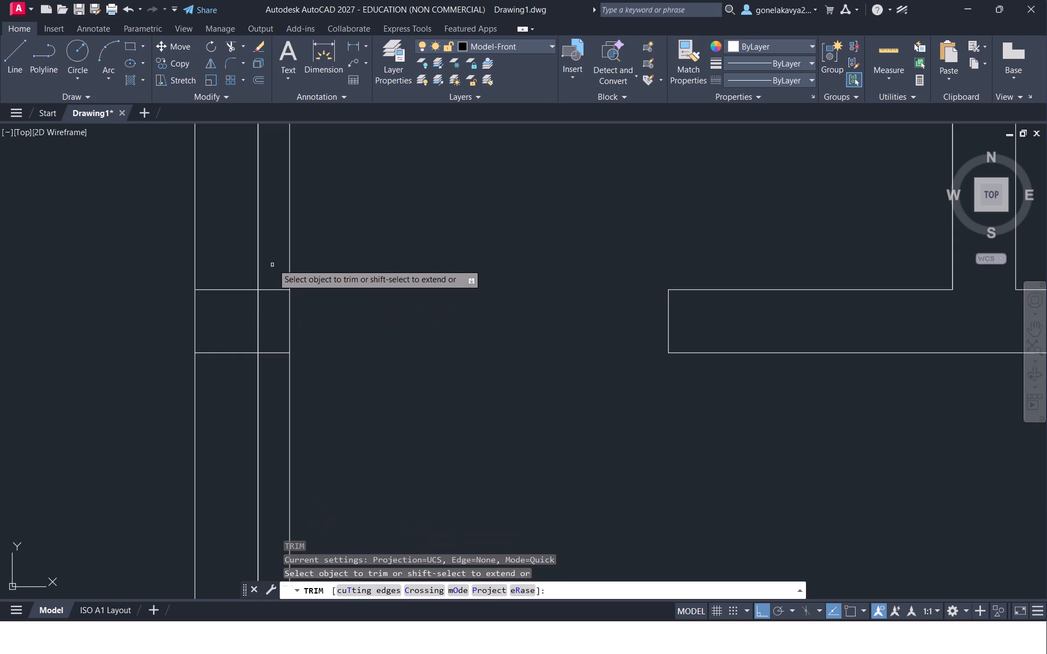
pyautogui.moveTo(273, 264); pyautogui.dragTo(322, 259)
pyautogui.moveTo(335, 360); pyautogui.dragTo(275, 405)
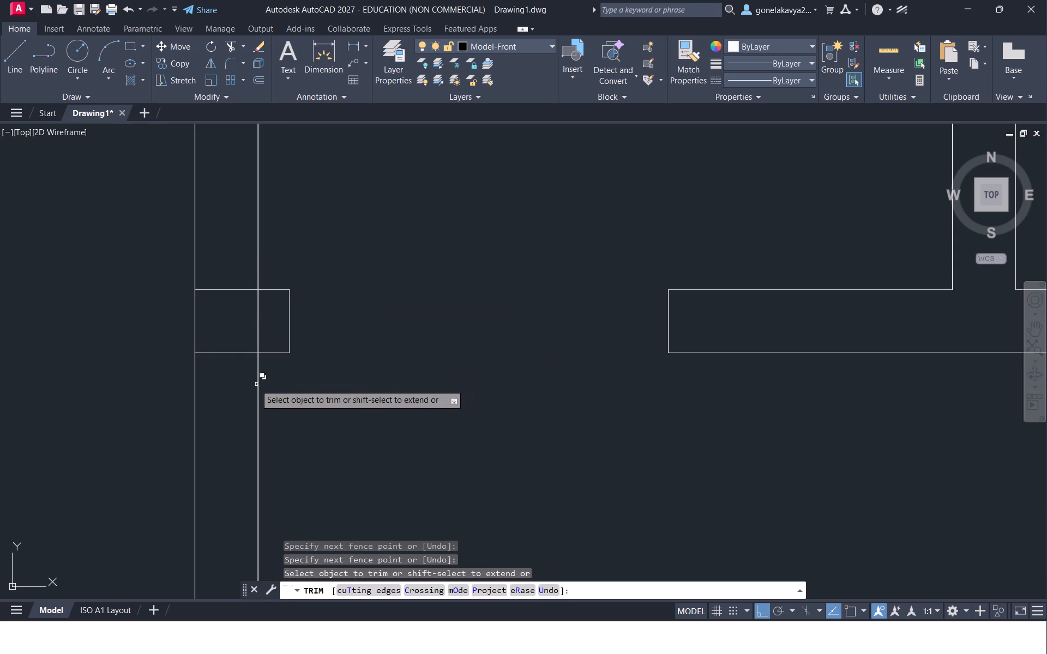
pyautogui.moveTo(255, 326); pyautogui.dragTo(262, 313)
pyautogui.moveTo(237, 304); pyautogui.dragTo(237, 298)
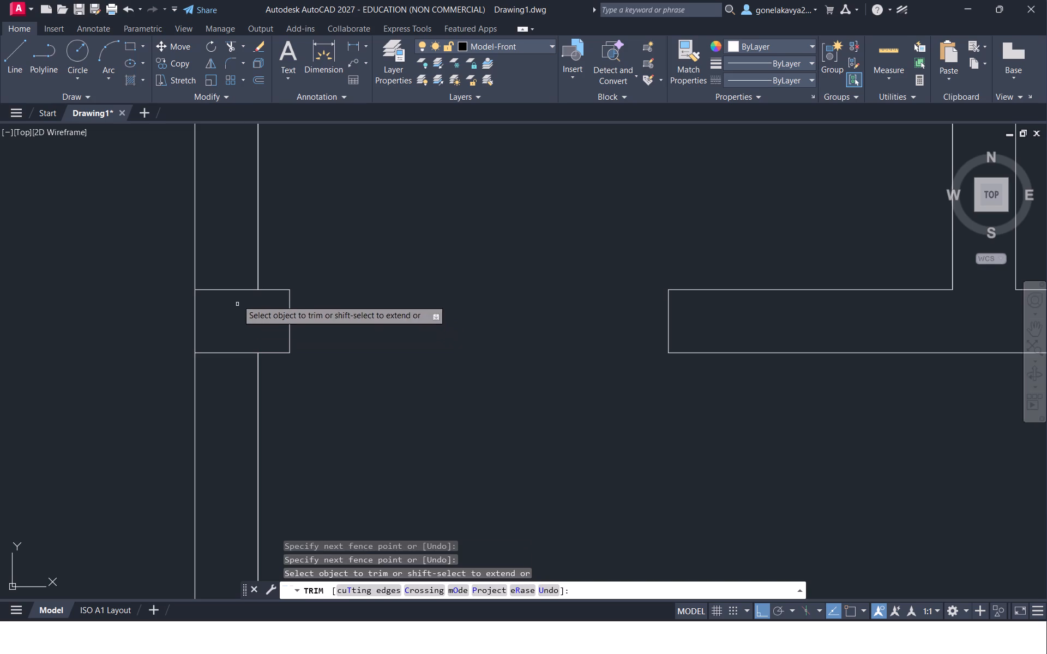
pyautogui.moveTo(237, 298); pyautogui.dragTo(241, 263)
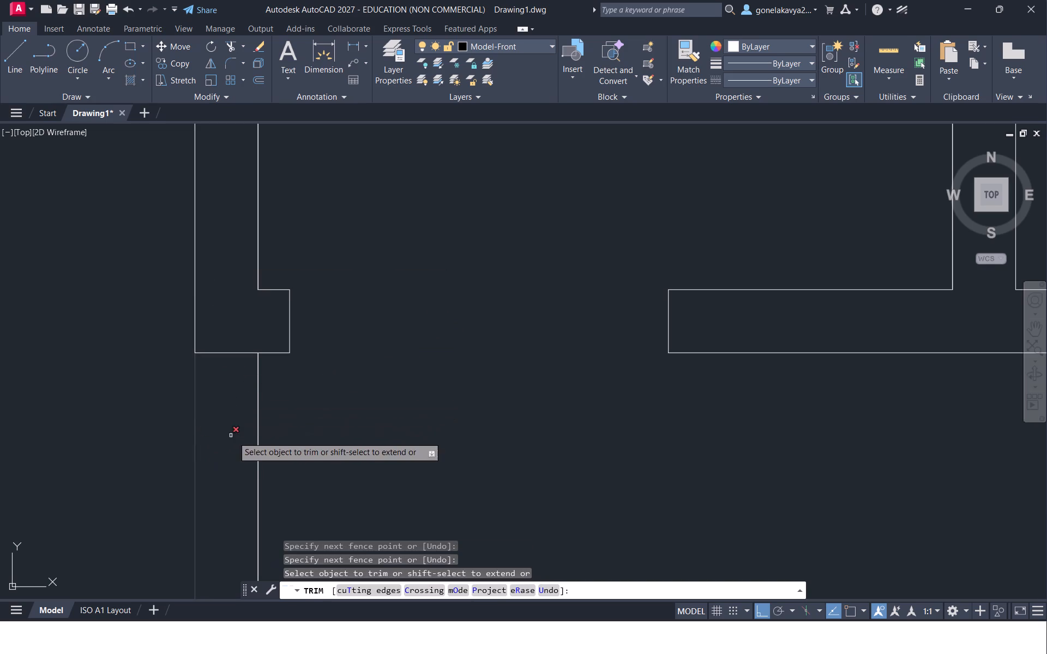
pyautogui.moveTo(243, 317); pyautogui.dragTo(227, 429)
# Trim the west partition's lines inside the north wall, and the inner wall line between the partition's faces.
pyautogui.scroll(-2, 263, 411)
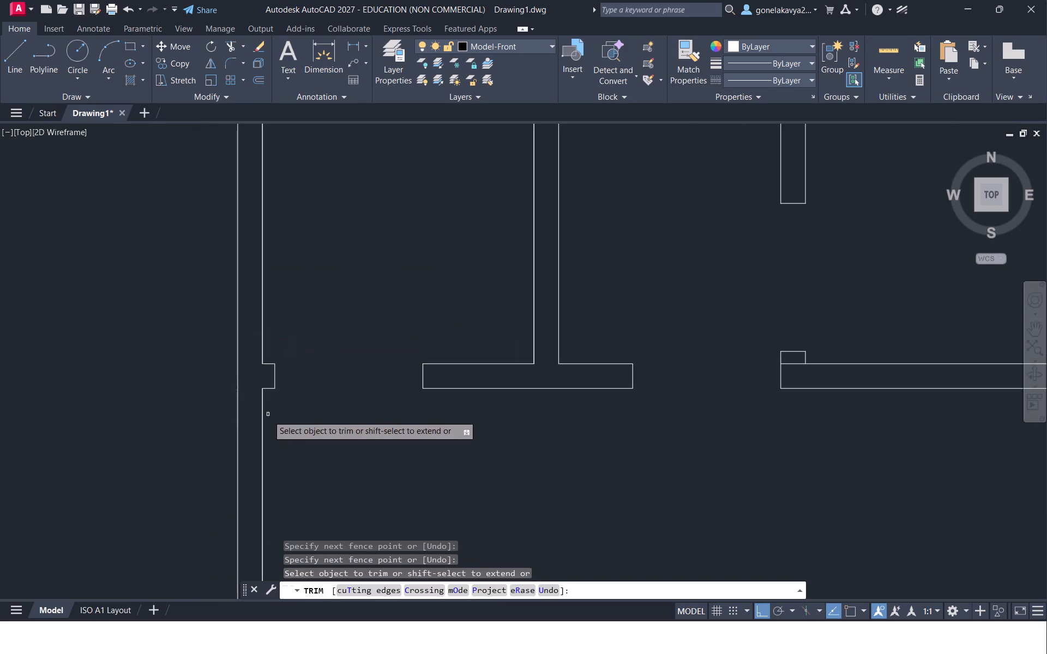
pyautogui.scroll(-2, 321, 454)
pyautogui.moveTo(321, 466); pyautogui.dragTo(324, 405, button='middle')
pyautogui.scroll(1, 313, 221)
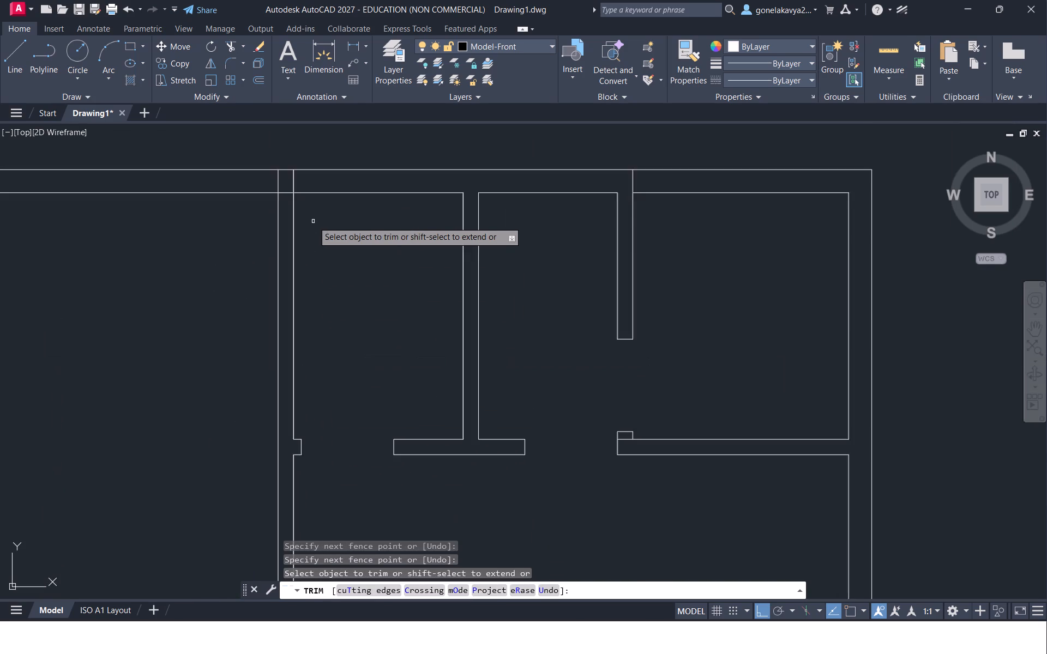
pyautogui.scroll(1, 313, 221)
pyautogui.moveTo(306, 264); pyautogui.dragTo(382, 488, button='middle')
pyautogui.scroll(1, 382, 488)
pyautogui.moveTo(279, 317); pyautogui.dragTo(422, 322)
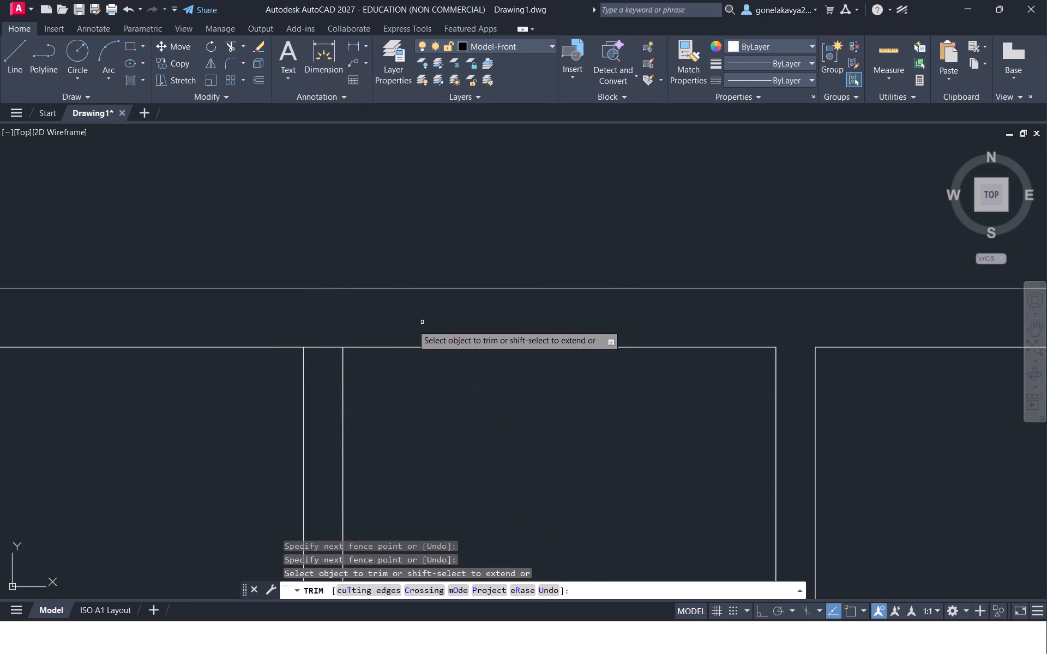
pyautogui.moveTo(326, 334); pyautogui.dragTo(326, 428)
# At the large west room's southeast corner, offset the east partition's inner face 3" west, and offset that line 3' further west.
pyautogui.scroll(-4, 333, 417)
pyautogui.moveTo(375, 455); pyautogui.dragTo(432, 228, button='middle')
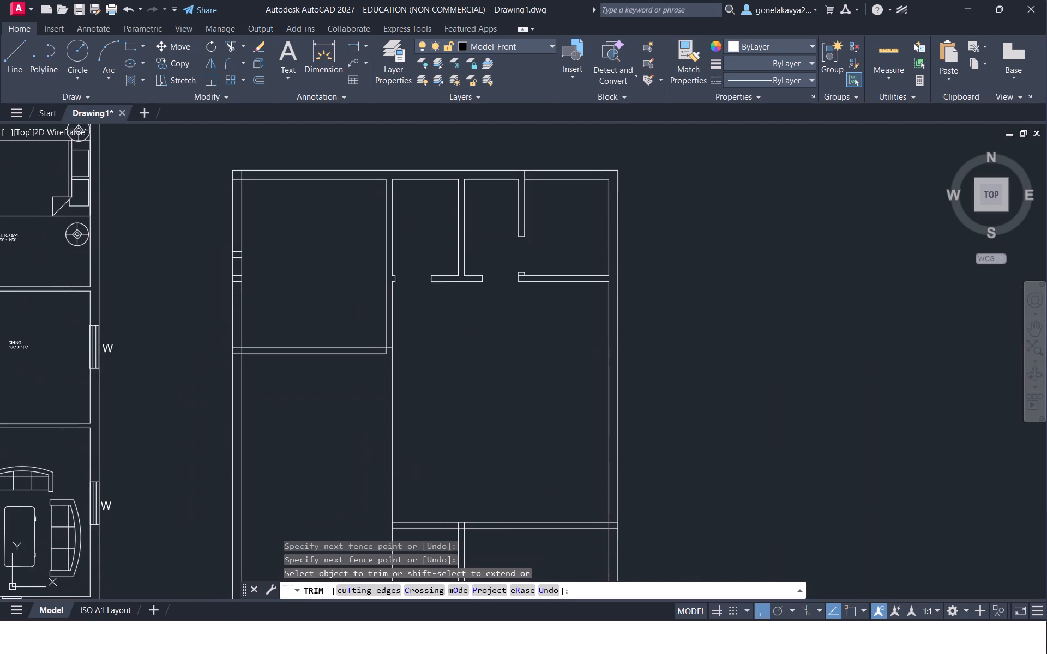
pyautogui.scroll(2, 374, 374)
pyautogui.moveTo(365, 370); pyautogui.dragTo(345, 446, button='middle')
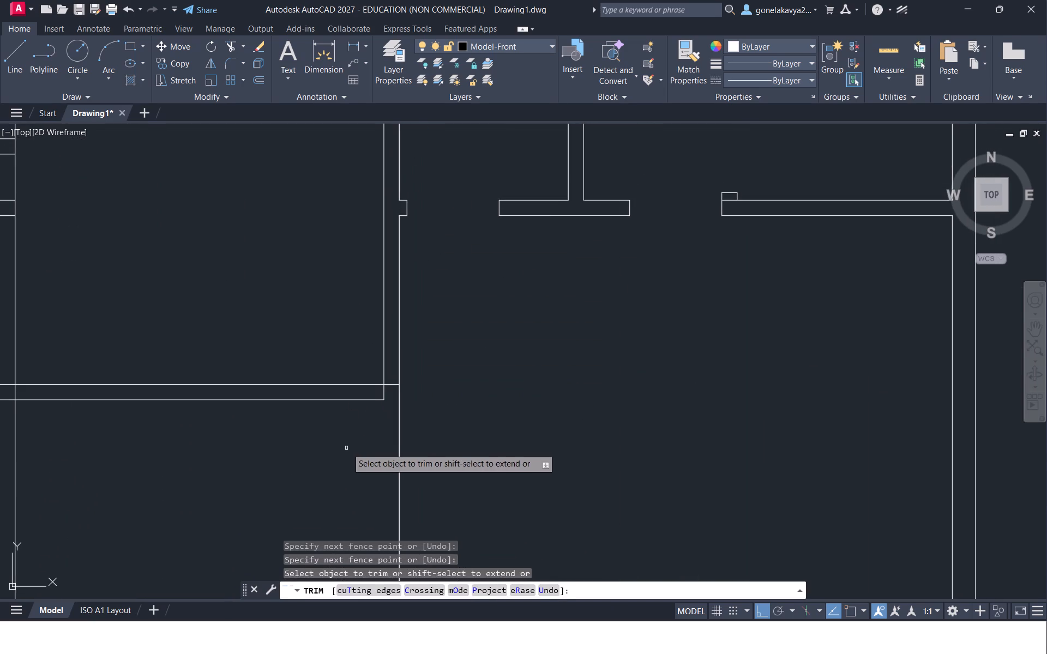
pyautogui.scroll(1, 348, 417)
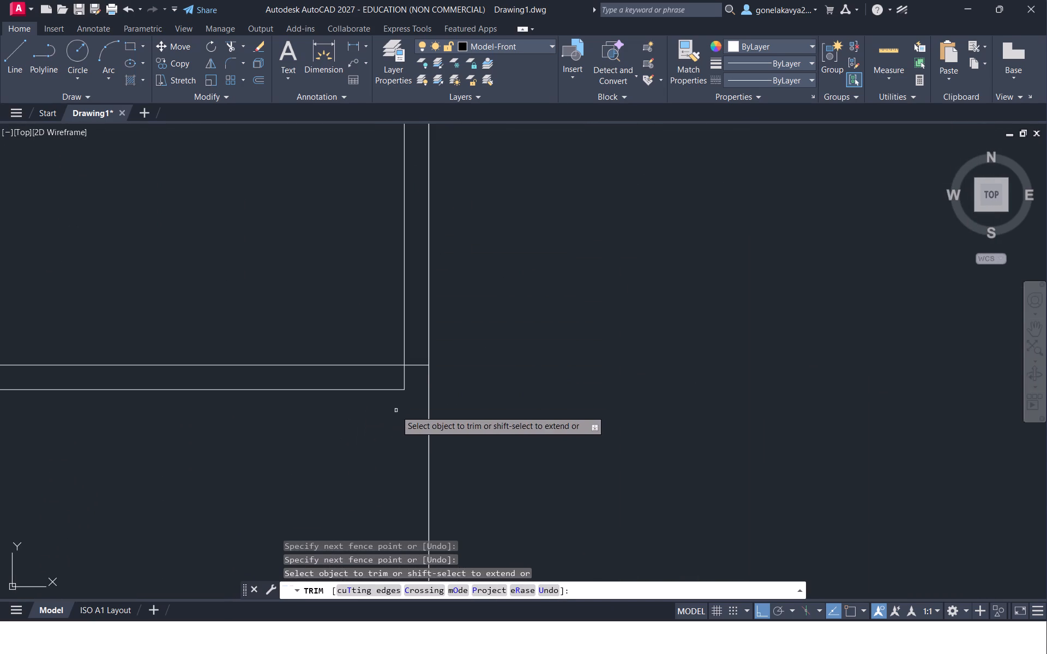
pyautogui.press('Escape')
pyautogui.press('p')
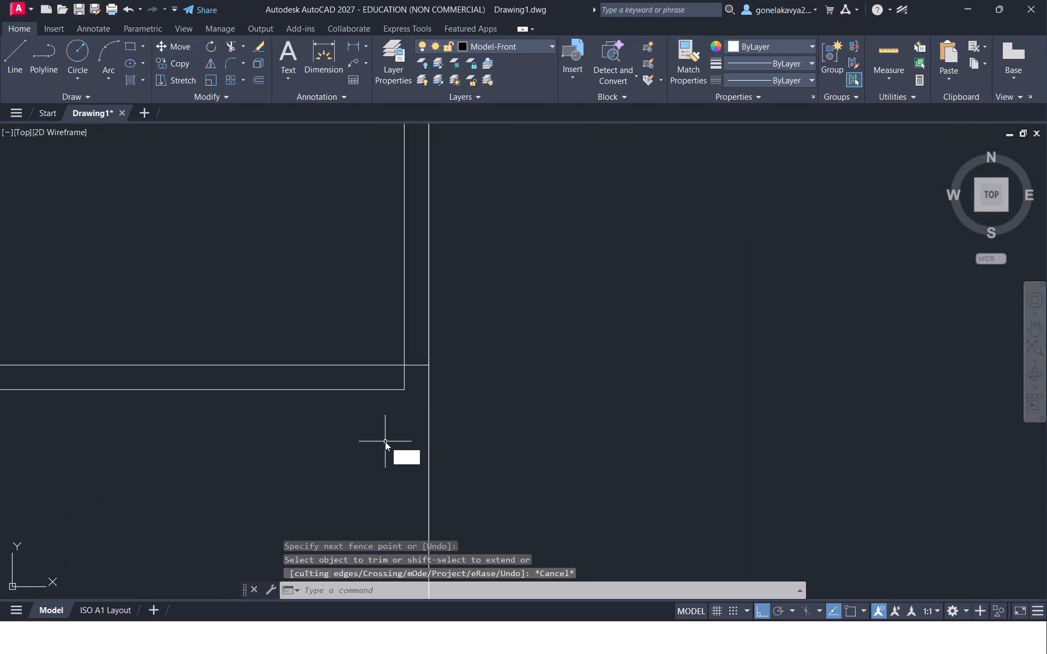
pyautogui.press('Escape')
pyautogui.press('o')
pyautogui.press('Return')
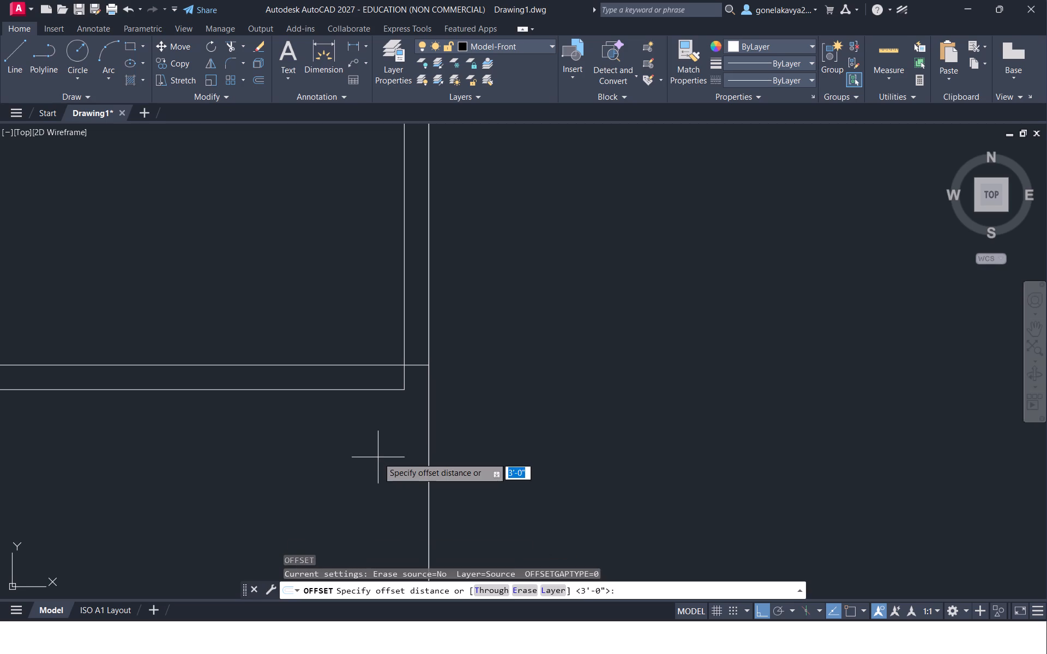
pyautogui.write('3"')
pyautogui.press('Return')
pyautogui.click(405, 384)
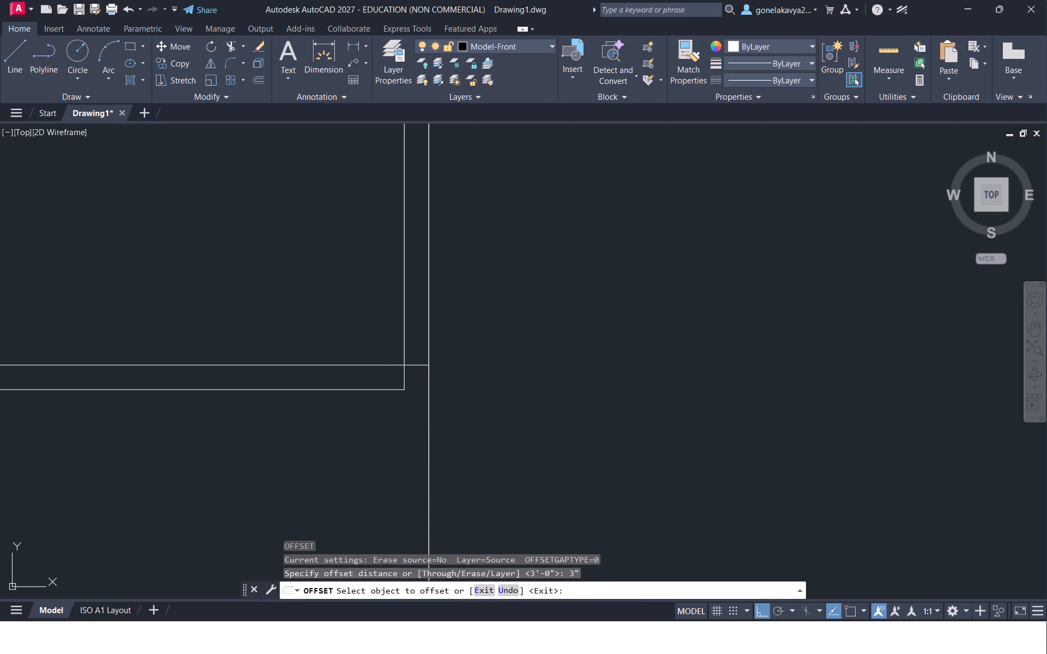
pyautogui.click(335, 378)
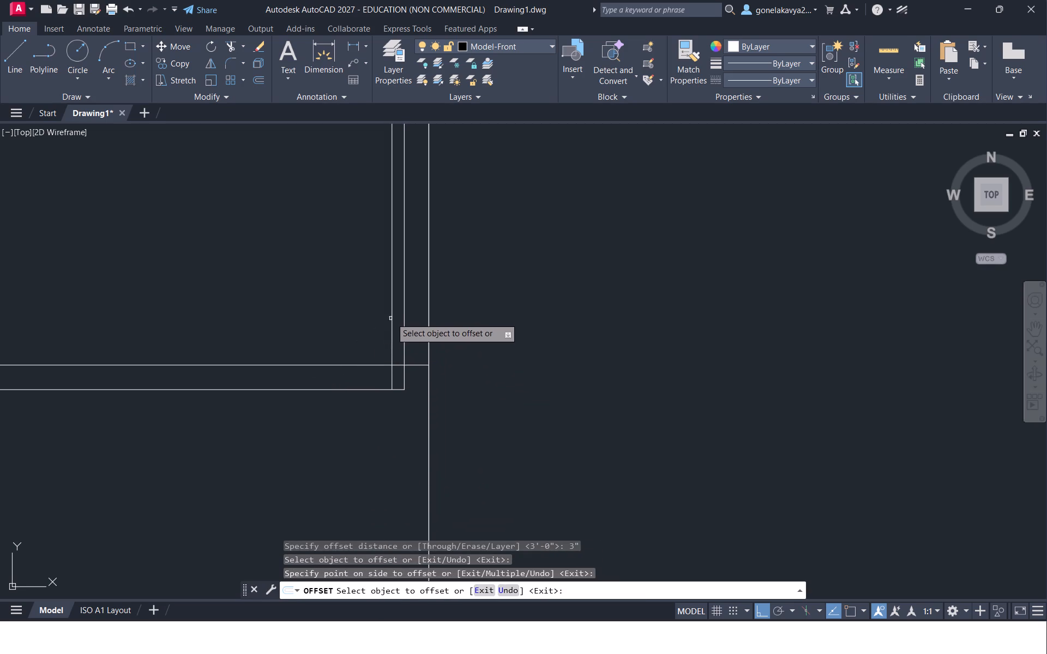
pyautogui.click(392, 317)
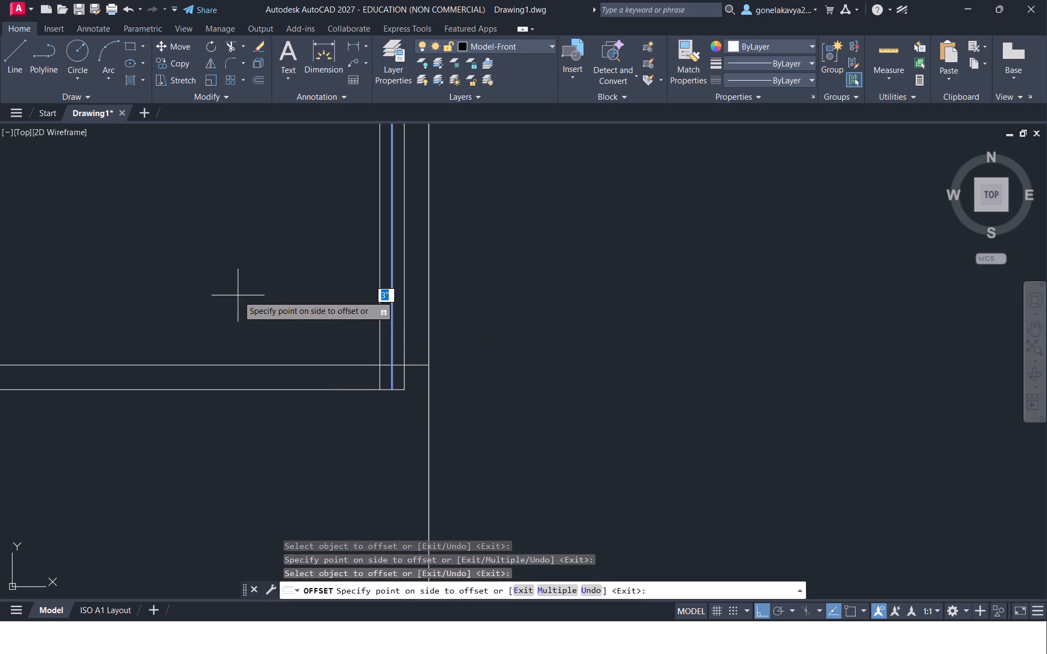
pyautogui.write("3'")
pyautogui.press('Return')
pyautogui.press('Escape')
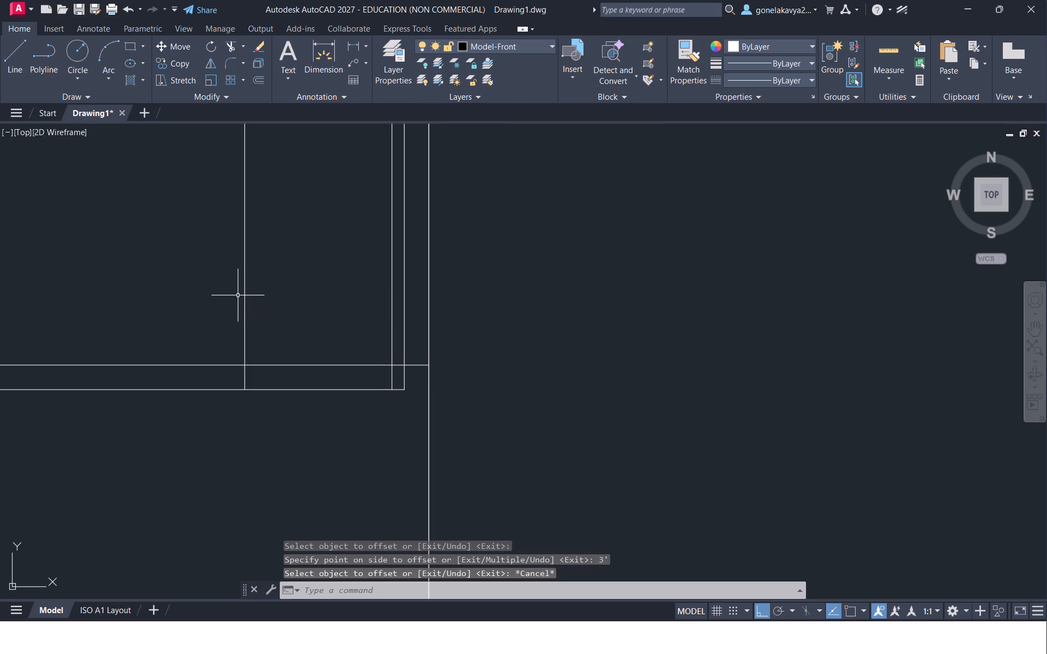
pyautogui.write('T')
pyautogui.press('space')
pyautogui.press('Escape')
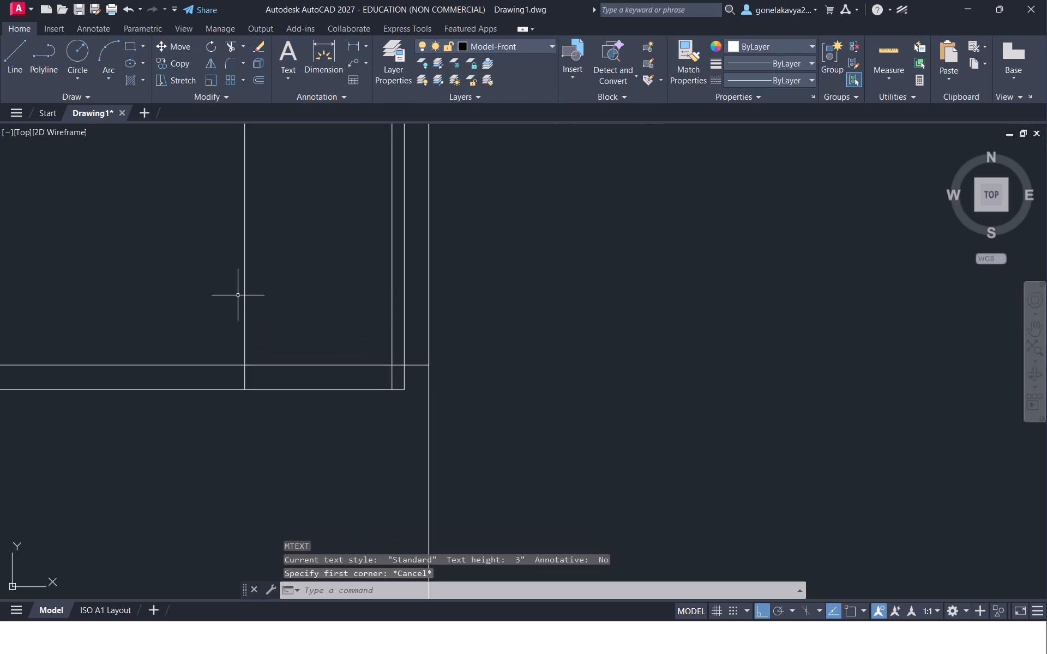
# Trim the 3' offset line above the large west room's south partition, and both partition faces east of it, forming a 3' door opening.
pyautogui.write('TR')
pyautogui.press('space')
pyautogui.moveTo(238, 295); pyautogui.dragTo(272, 299)
pyautogui.moveTo(310, 323); pyautogui.dragTo(340, 419)
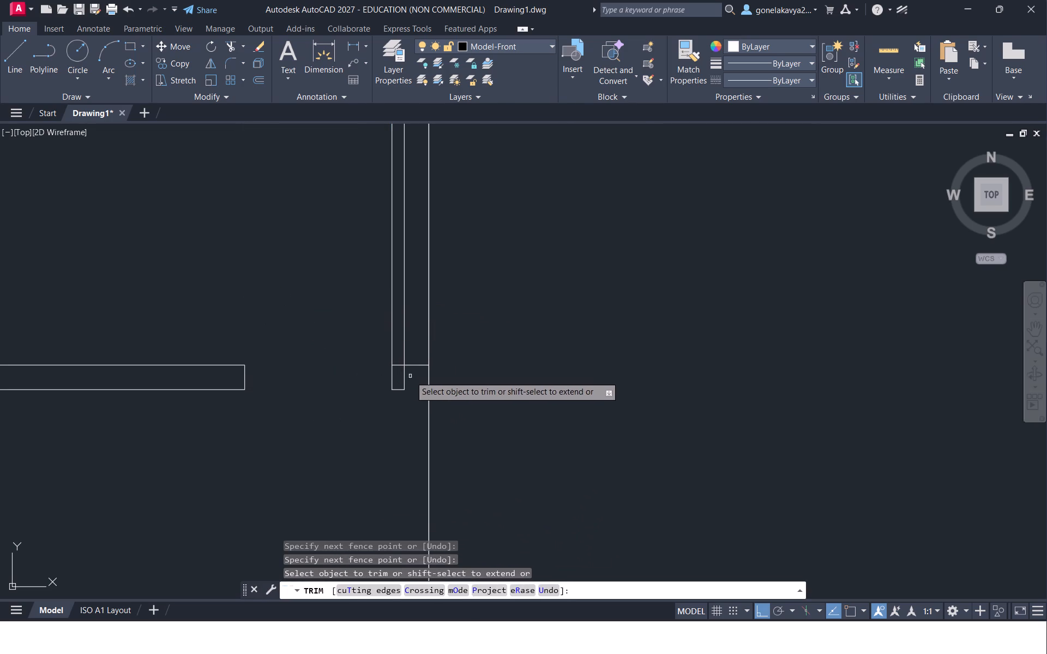
# Trim the south partition's upper line inside the east partition at the door stub, and the 3" offset line above the stub.
pyautogui.moveTo(416, 363); pyautogui.dragTo(414, 350)
pyautogui.moveTo(413, 357); pyautogui.dragTo(418, 377)
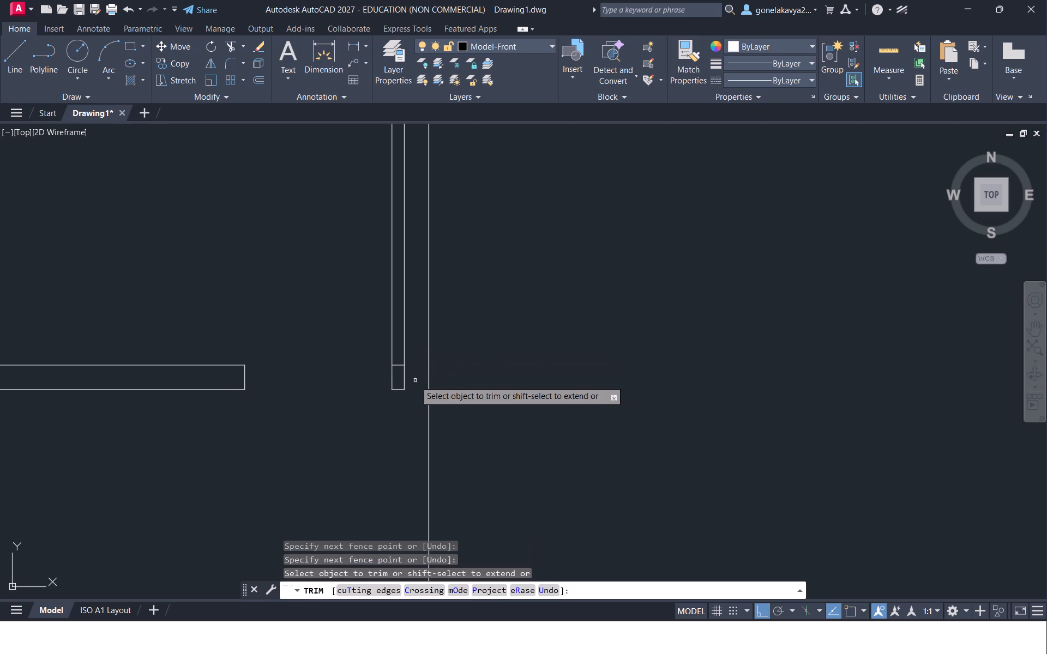
pyautogui.scroll(2, 399, 370)
pyautogui.scroll(-1, 396, 405)
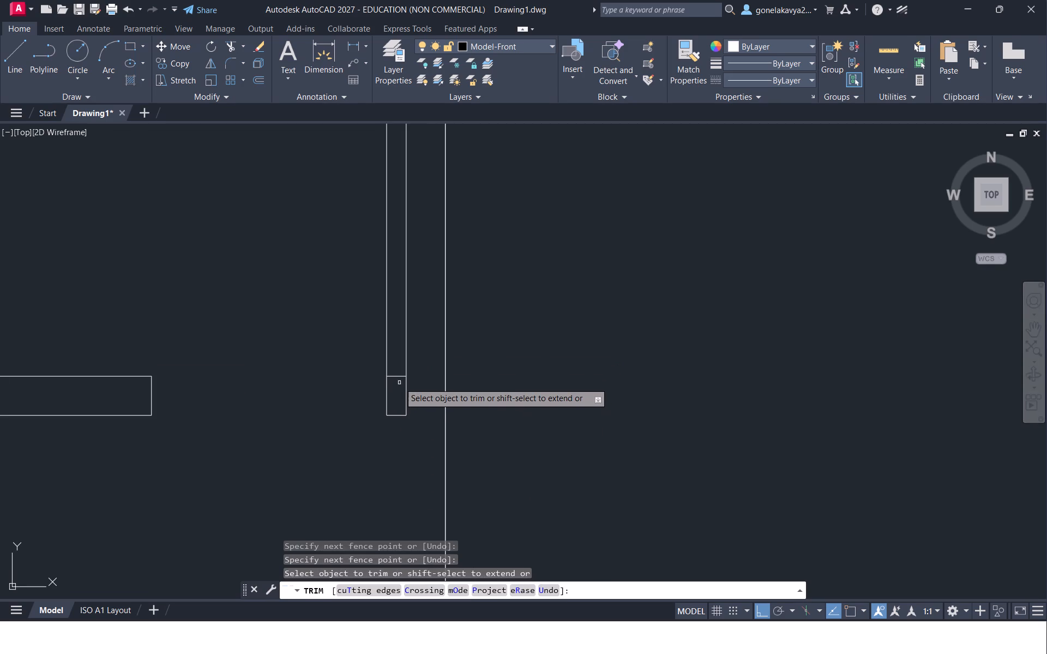
pyautogui.moveTo(397, 353); pyautogui.dragTo(366, 362)
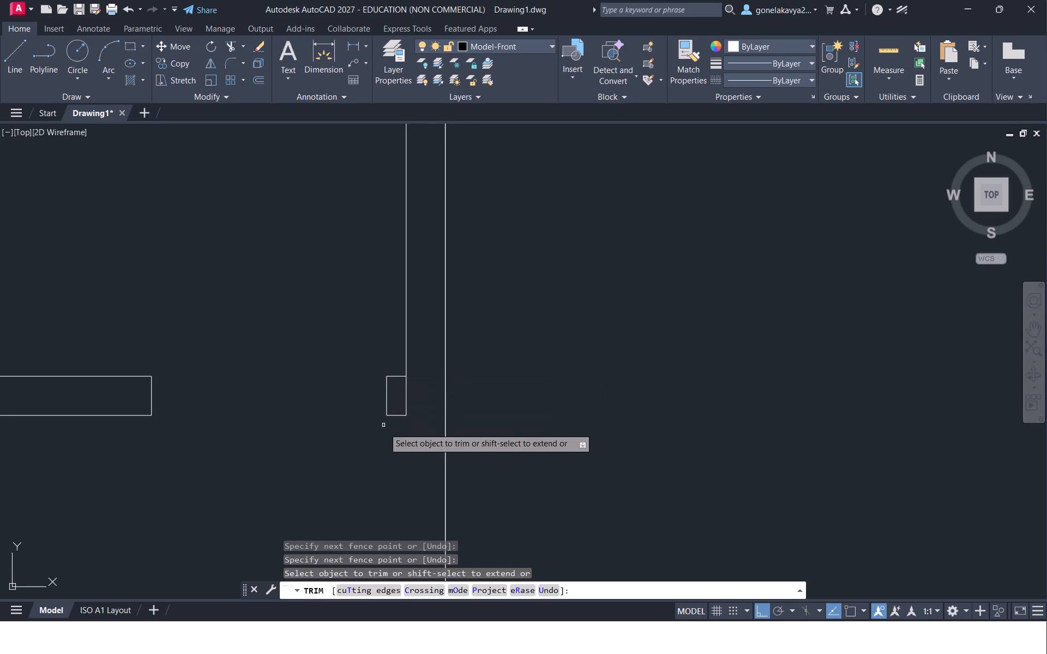
# Extend the stub's lower line to the east partition's far face, and trim the partition's near face inside the stub.
pyautogui.press('Escape')
pyautogui.write('EX')
pyautogui.press('space')
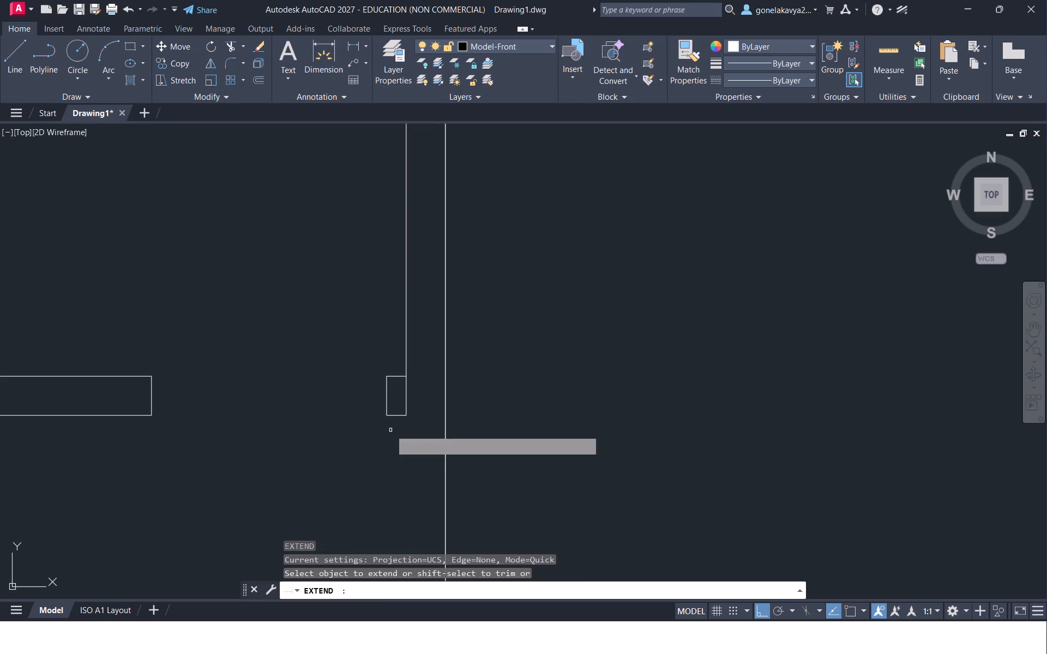
pyautogui.click(404, 415)
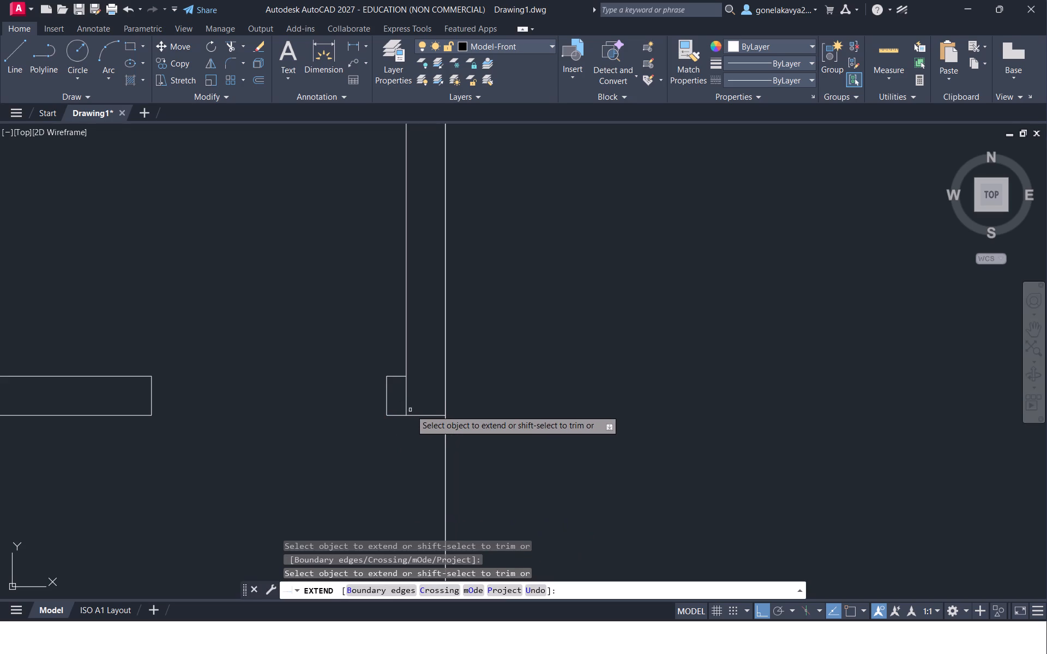
pyautogui.press('Escape')
pyautogui.write('TR')
pyautogui.press('space')
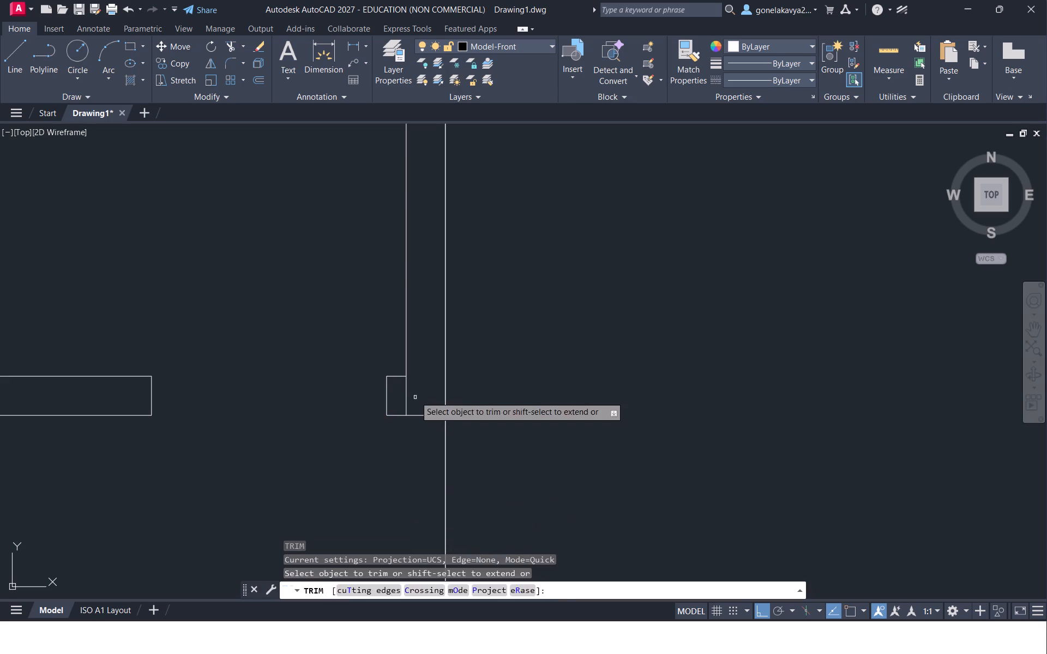
pyautogui.moveTo(415, 396); pyautogui.dragTo(393, 403)
# Trim the leftover partition lines inside the west exterior wall, and the overlapping inner wall lines at the plan's northwest corner.
pyautogui.scroll(-3, 393, 403)
pyautogui.moveTo(341, 452); pyautogui.dragTo(388, 387, button='middle')
pyautogui.moveTo(228, 233); pyautogui.dragTo(300, 362, button='middle')
pyautogui.scroll(2, 256, 374)
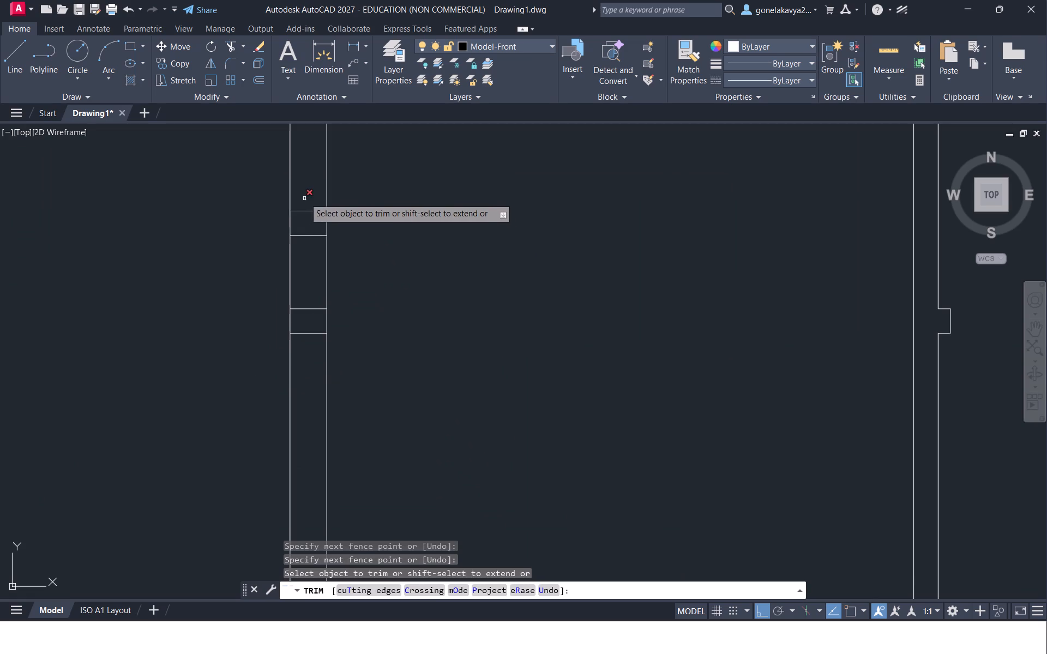
pyautogui.moveTo(303, 195); pyautogui.dragTo(318, 359)
pyautogui.scroll(-4, 313, 388)
pyautogui.scroll(1, 308, 314)
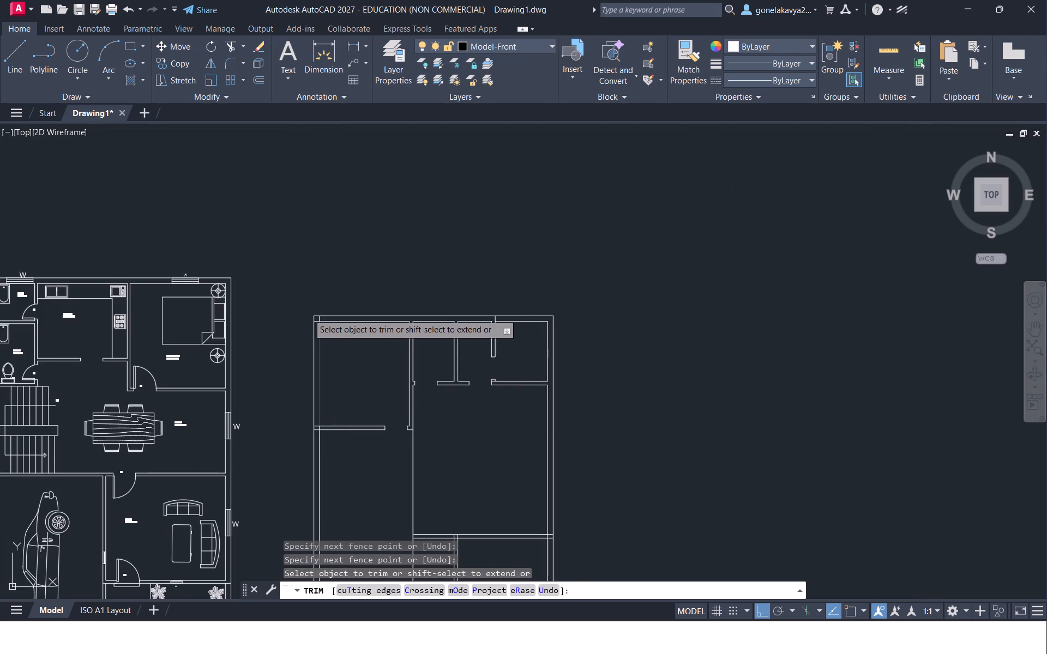
pyautogui.scroll(3, 308, 314)
pyautogui.moveTo(383, 336); pyautogui.dragTo(353, 387)
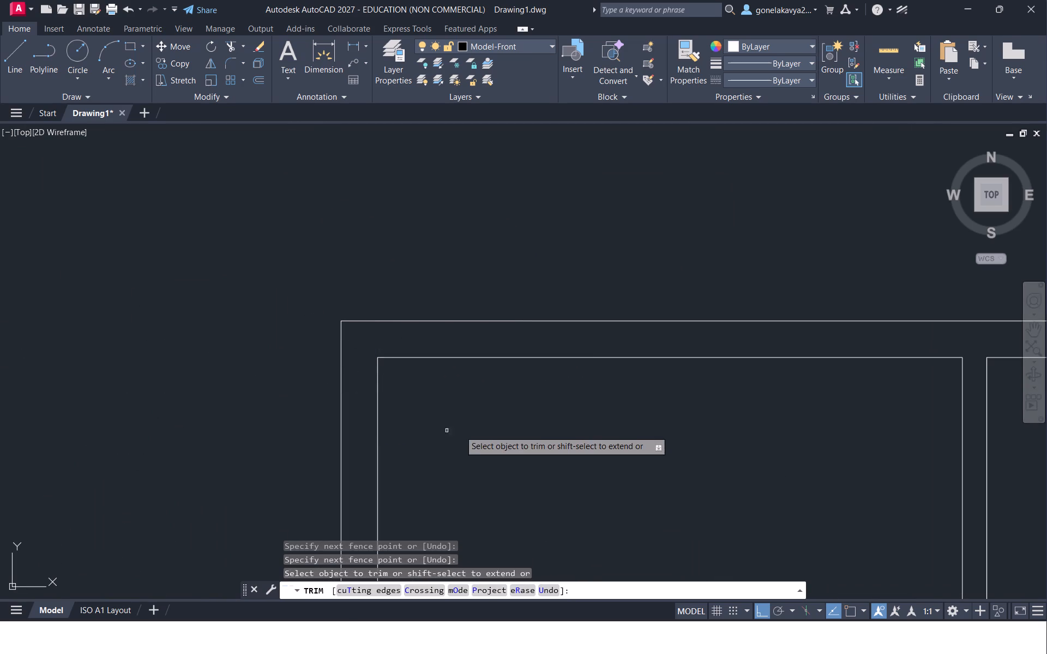
# Trim the large west room's south partition lines inside the west wall, and the inner wall line between the partition's faces.
pyautogui.scroll(-3, 474, 431)
pyautogui.moveTo(474, 466); pyautogui.dragTo(327, 67, button='middle')
pyautogui.scroll(2, 287, 151)
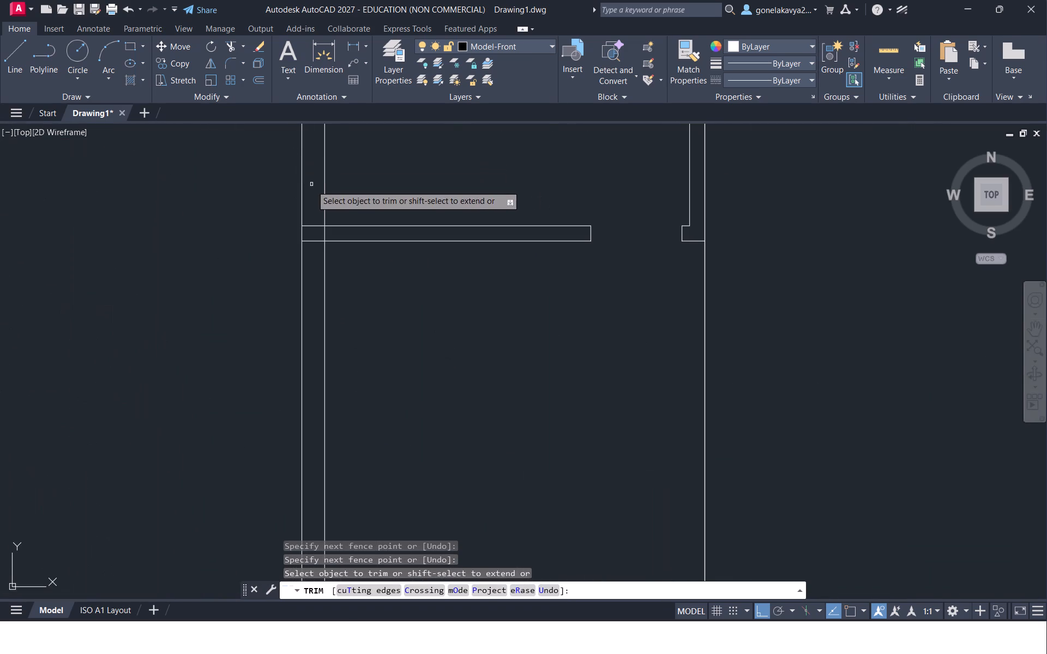
pyautogui.moveTo(311, 191); pyautogui.dragTo(308, 267)
pyautogui.scroll(-1, 335, 233)
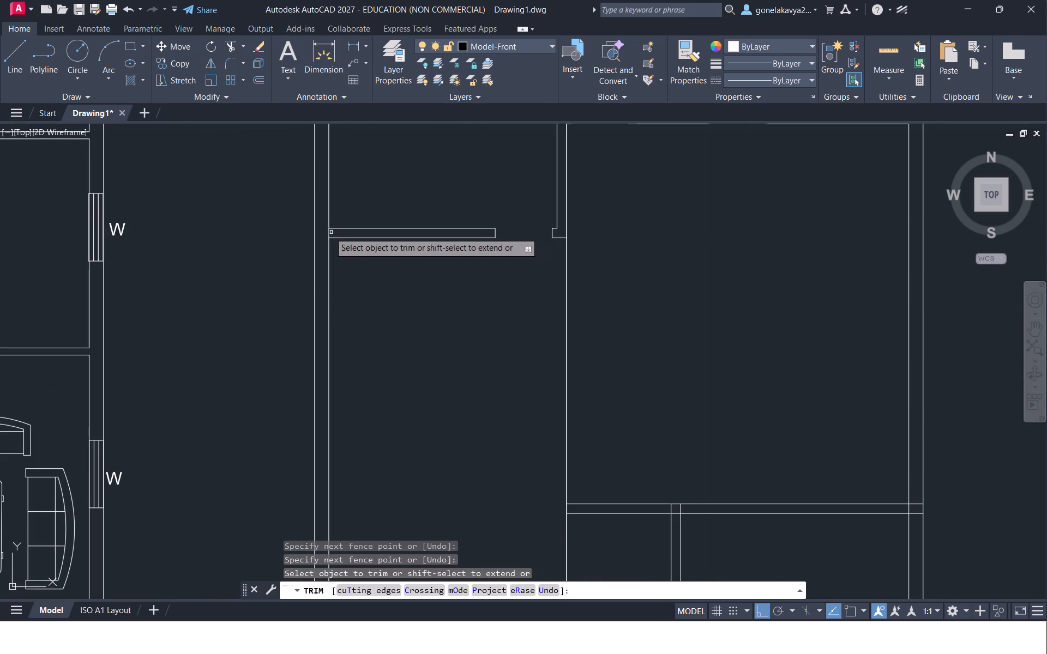
pyautogui.click(329, 232)
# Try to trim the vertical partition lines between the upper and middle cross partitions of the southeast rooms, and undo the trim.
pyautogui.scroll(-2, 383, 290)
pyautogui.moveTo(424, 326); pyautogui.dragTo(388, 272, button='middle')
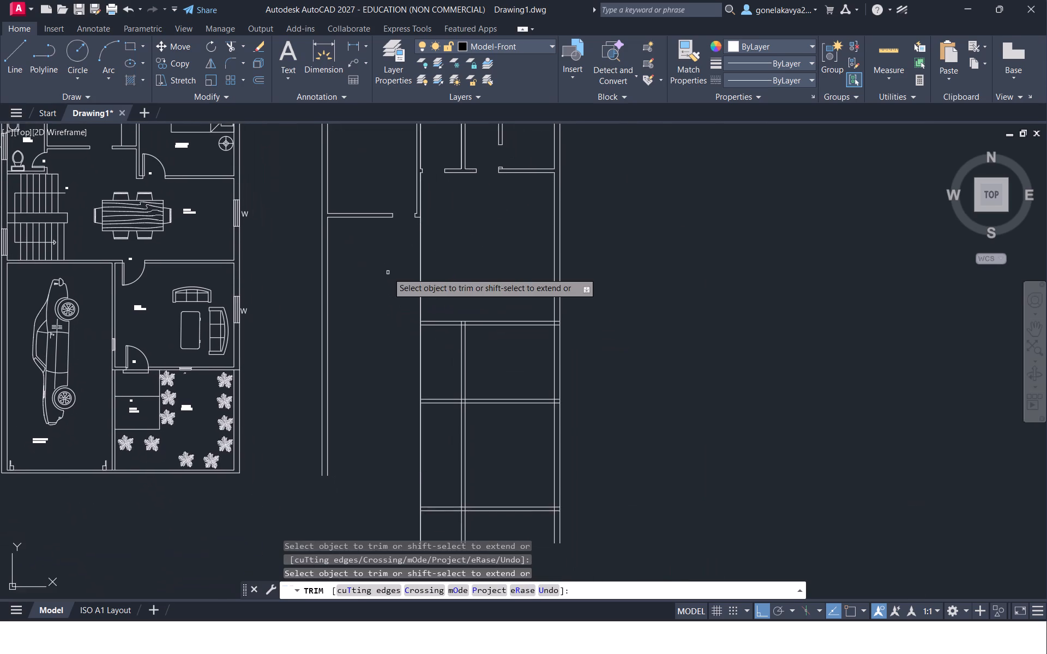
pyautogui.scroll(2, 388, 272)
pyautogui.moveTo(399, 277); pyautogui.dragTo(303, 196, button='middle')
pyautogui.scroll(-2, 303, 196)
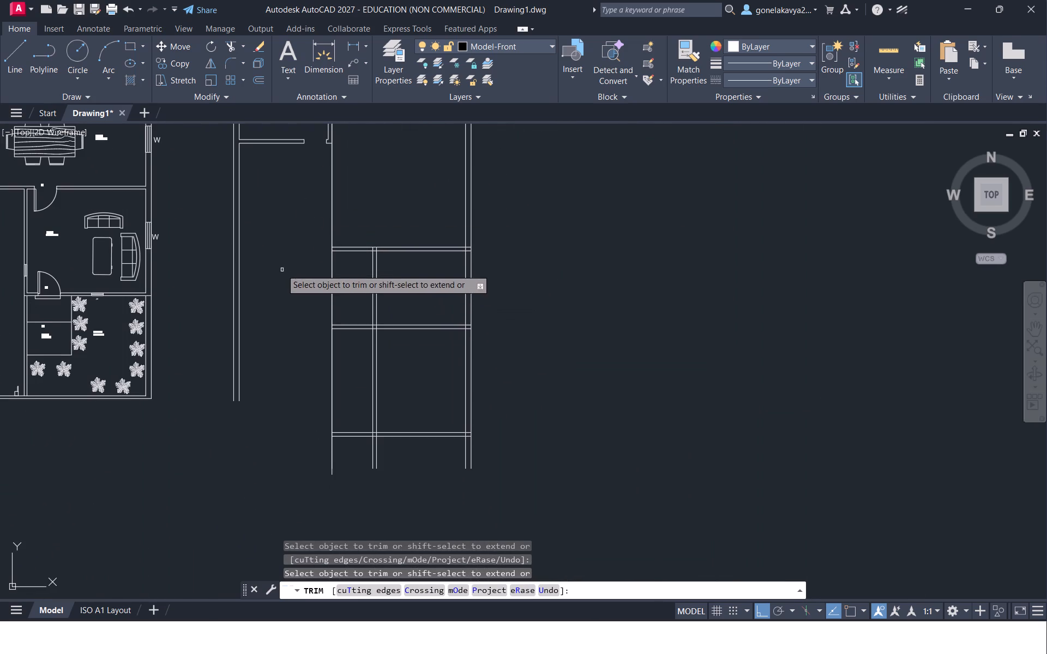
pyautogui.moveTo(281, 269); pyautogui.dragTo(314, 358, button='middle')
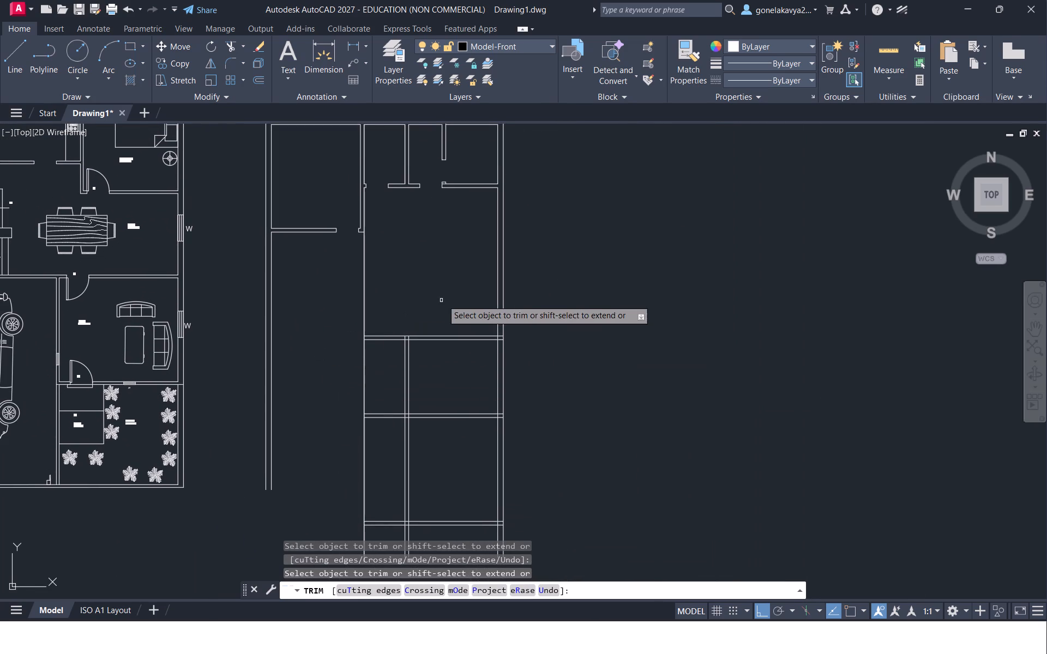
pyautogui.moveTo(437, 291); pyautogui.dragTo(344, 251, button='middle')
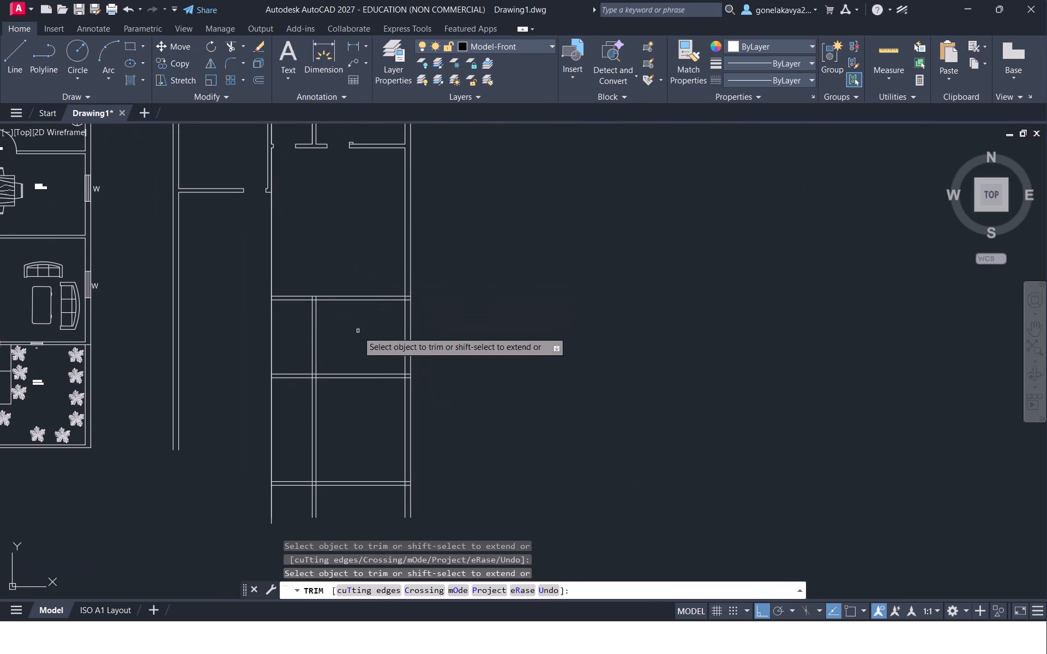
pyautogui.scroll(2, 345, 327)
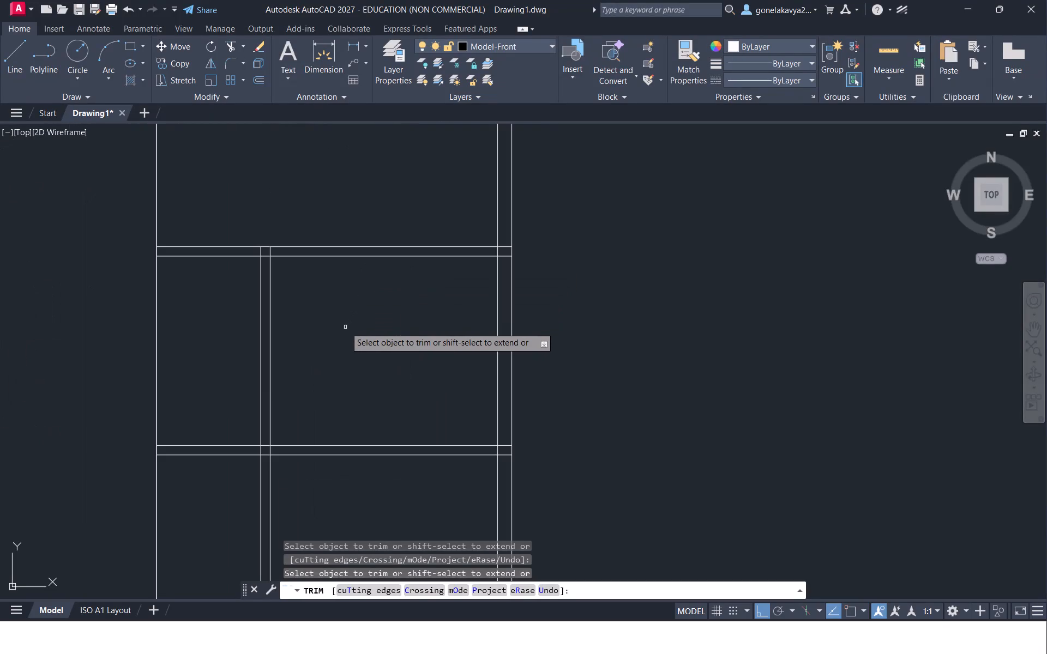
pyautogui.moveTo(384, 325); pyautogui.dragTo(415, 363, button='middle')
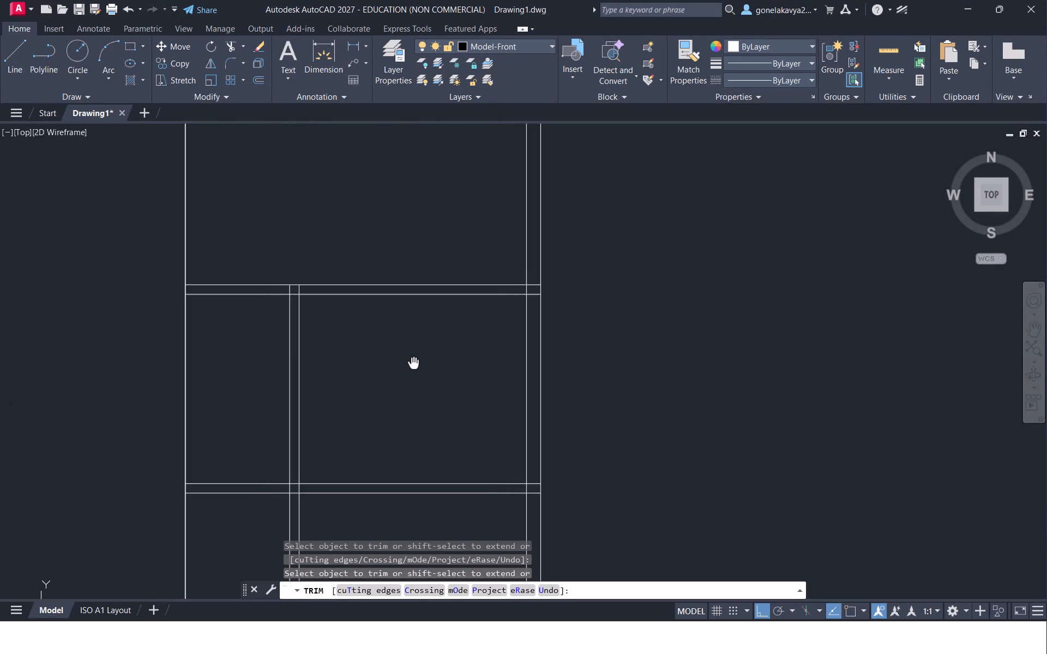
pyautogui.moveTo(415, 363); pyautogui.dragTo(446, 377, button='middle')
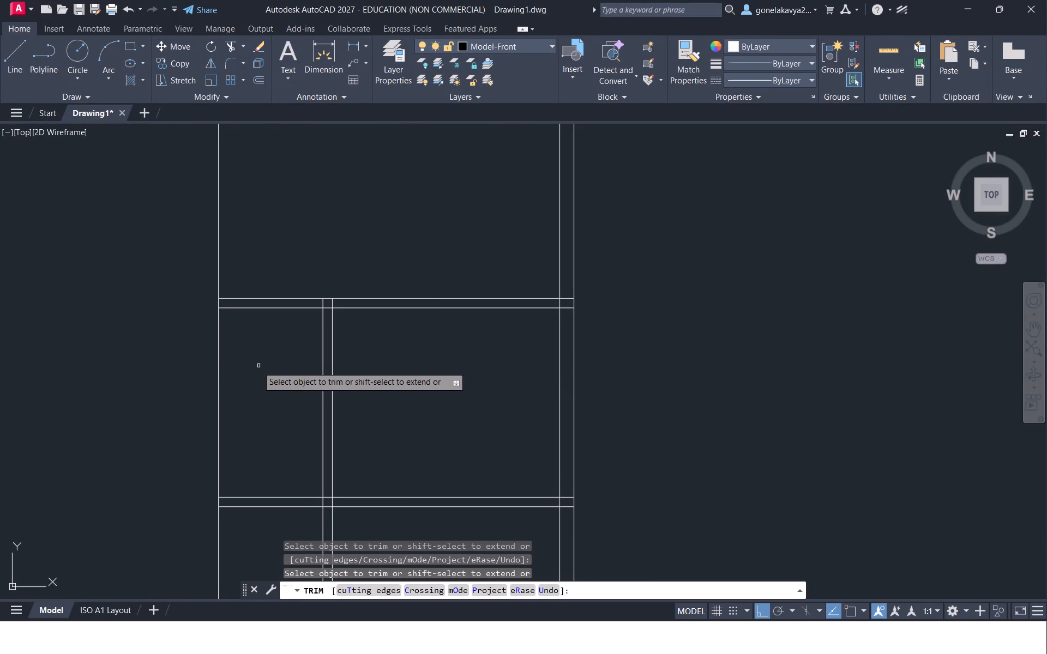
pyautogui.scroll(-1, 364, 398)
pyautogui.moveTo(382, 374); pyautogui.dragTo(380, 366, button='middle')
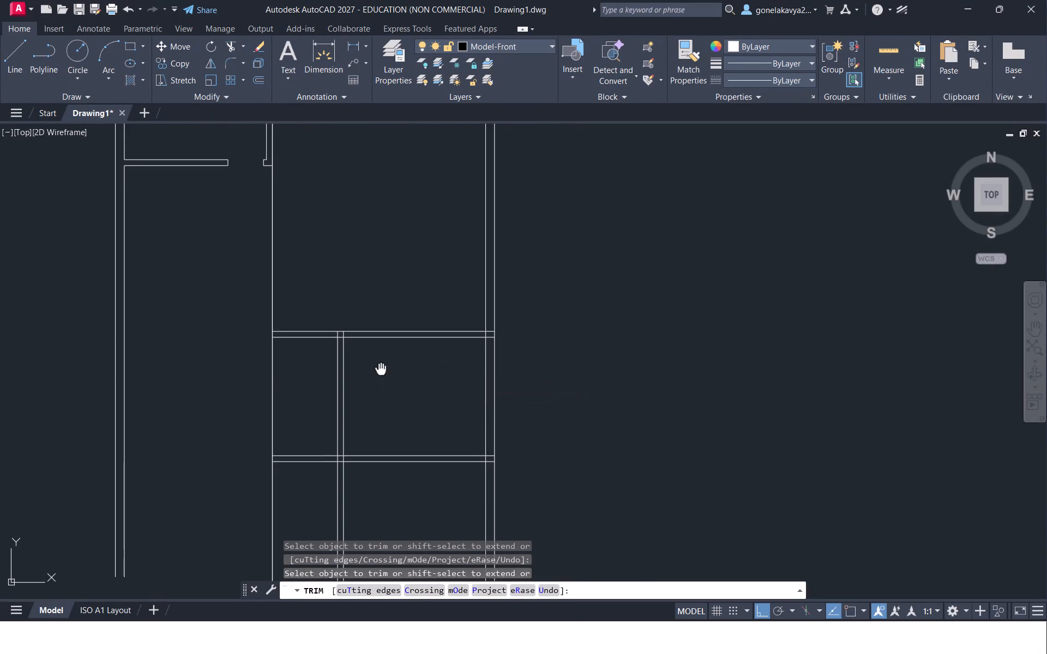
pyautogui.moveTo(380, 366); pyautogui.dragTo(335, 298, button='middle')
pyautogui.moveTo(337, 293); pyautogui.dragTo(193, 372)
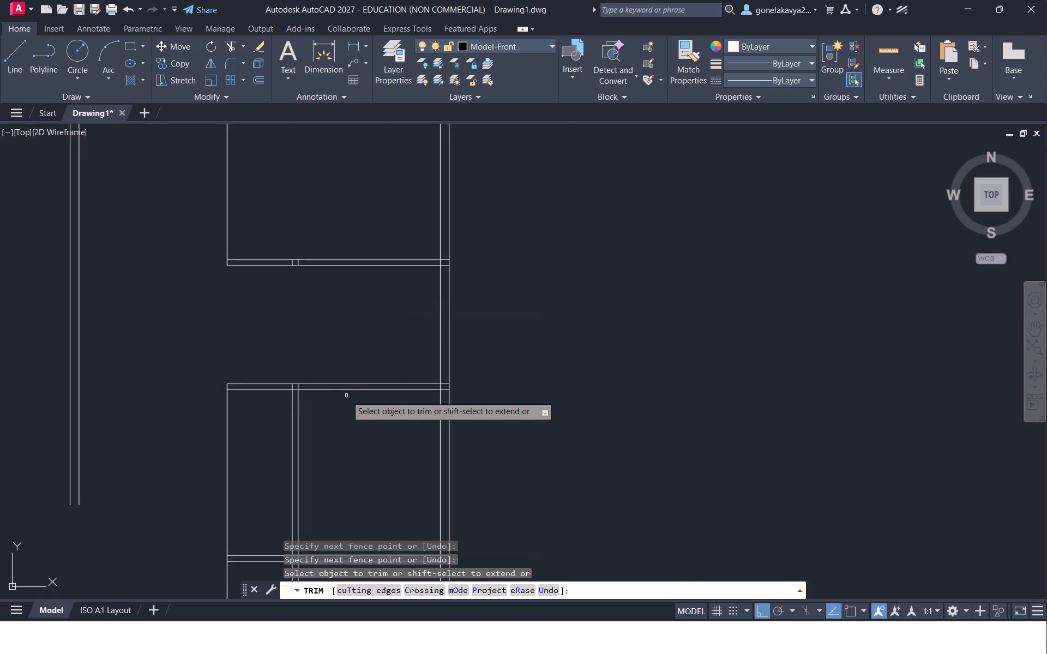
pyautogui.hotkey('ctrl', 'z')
# Trim the short-bay vertical partition between the upper and middle cross partitions, below the middle one, and its remnant inside the middle one.
pyautogui.scroll(-4, 372, 367)
pyautogui.scroll(1, 416, 402)
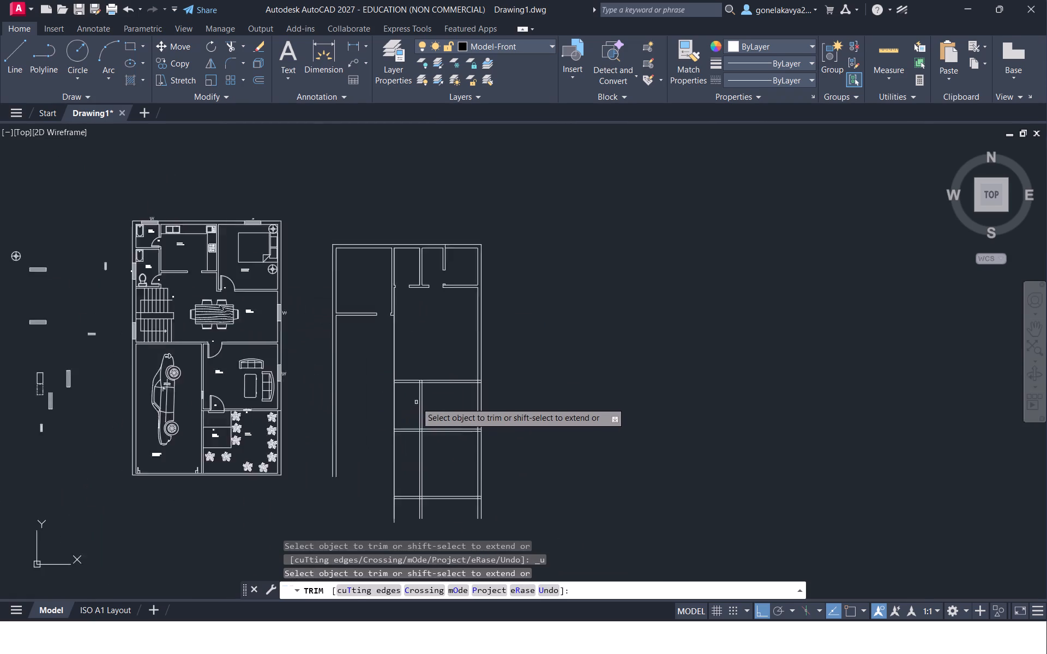
pyautogui.scroll(2, 416, 402)
pyautogui.moveTo(465, 384); pyautogui.dragTo(423, 429)
pyautogui.moveTo(449, 501); pyautogui.dragTo(415, 512)
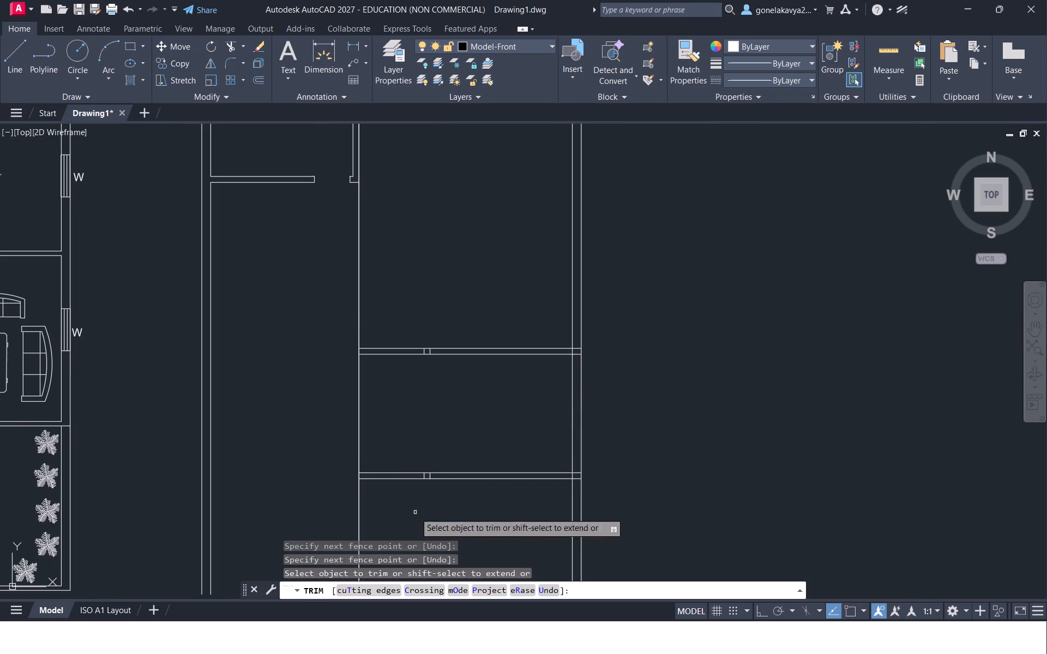
pyautogui.moveTo(418, 508); pyautogui.dragTo(342, 173, button='middle')
pyautogui.moveTo(373, 216); pyautogui.dragTo(390, 472, button='middle')
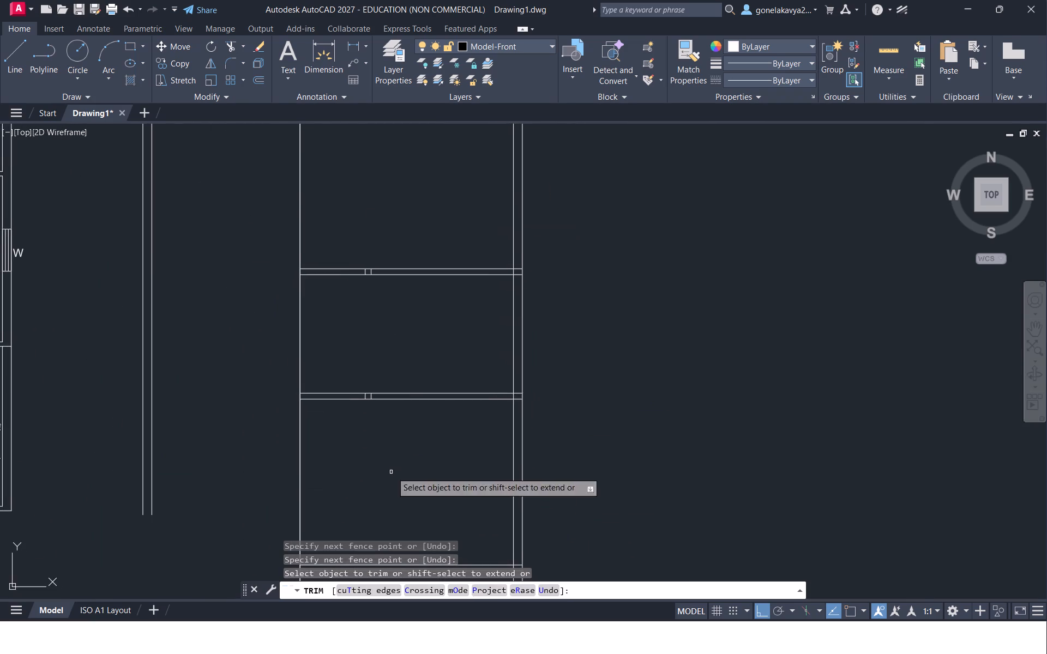
pyautogui.scroll(3, 408, 374)
pyautogui.moveTo(271, 461); pyautogui.dragTo(216, 462)
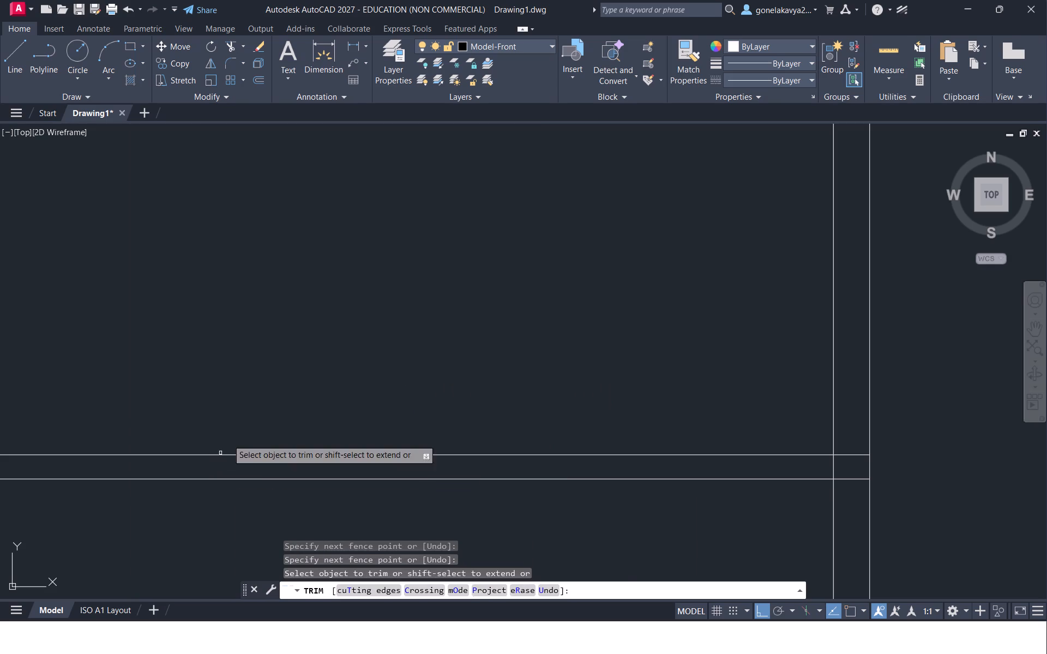
# At the upper cross partition's west end, offset the long vertical partition line 3" east, and offset that line 3' further east.
pyautogui.scroll(-4, 284, 227)
pyautogui.moveTo(285, 229); pyautogui.dragTo(377, 441, button='middle')
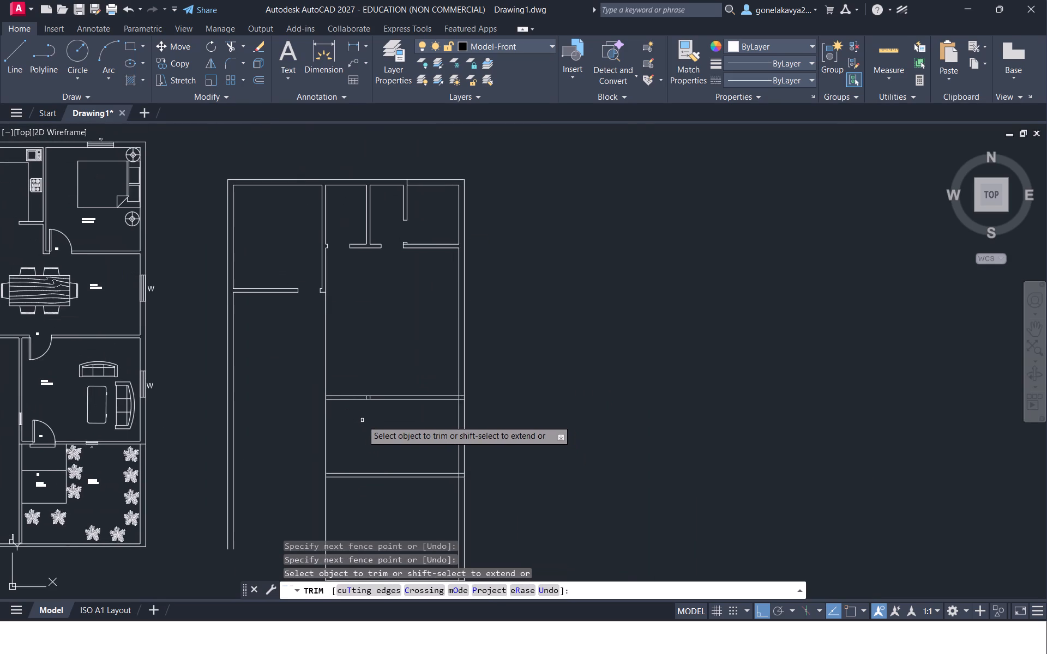
pyautogui.scroll(2, 362, 420)
pyautogui.moveTo(367, 437); pyautogui.dragTo(374, 462, button='middle')
pyautogui.press('Escape')
pyautogui.press('o')
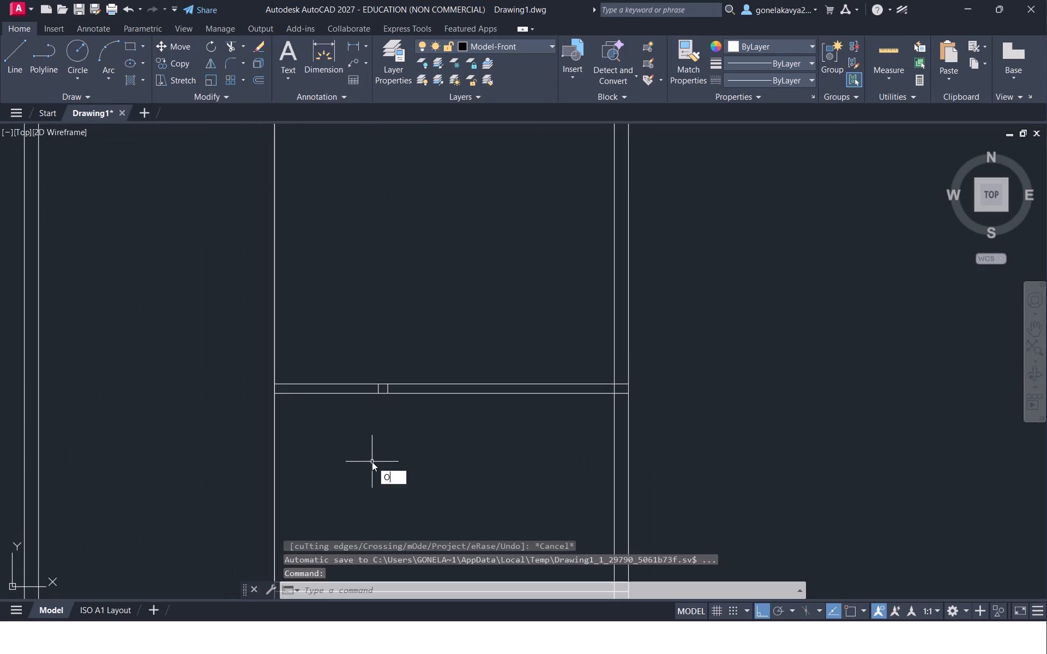
pyautogui.press('Return')
pyautogui.press('3')
pyautogui.hotkey('shift', '"')
pyautogui.press('Return')
pyautogui.scroll(2, 307, 431)
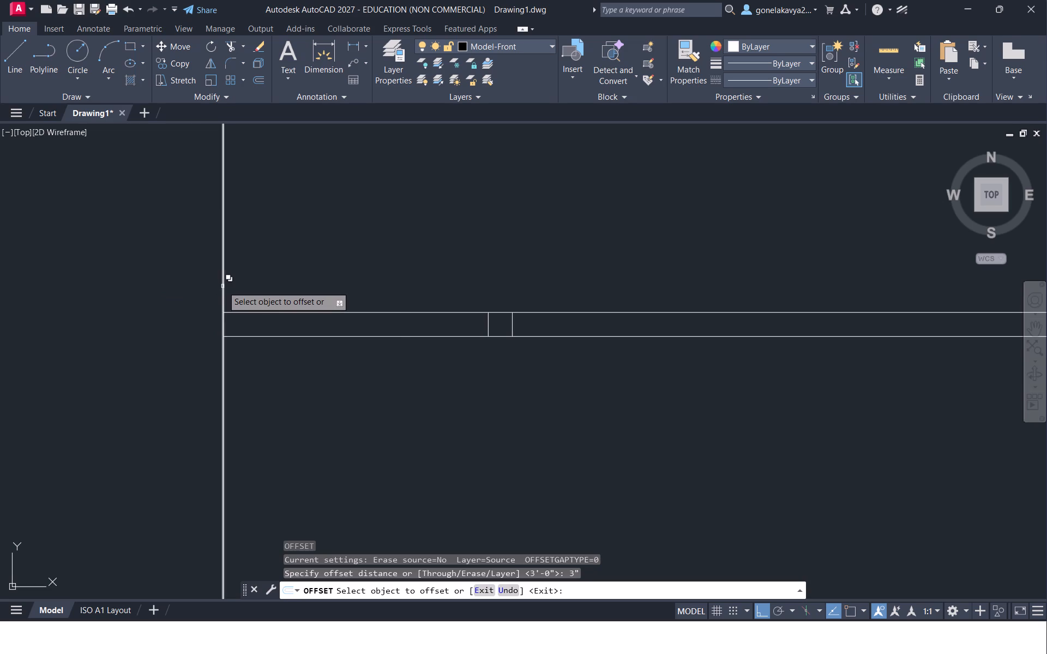
pyautogui.click(222, 286)
pyautogui.click(312, 281)
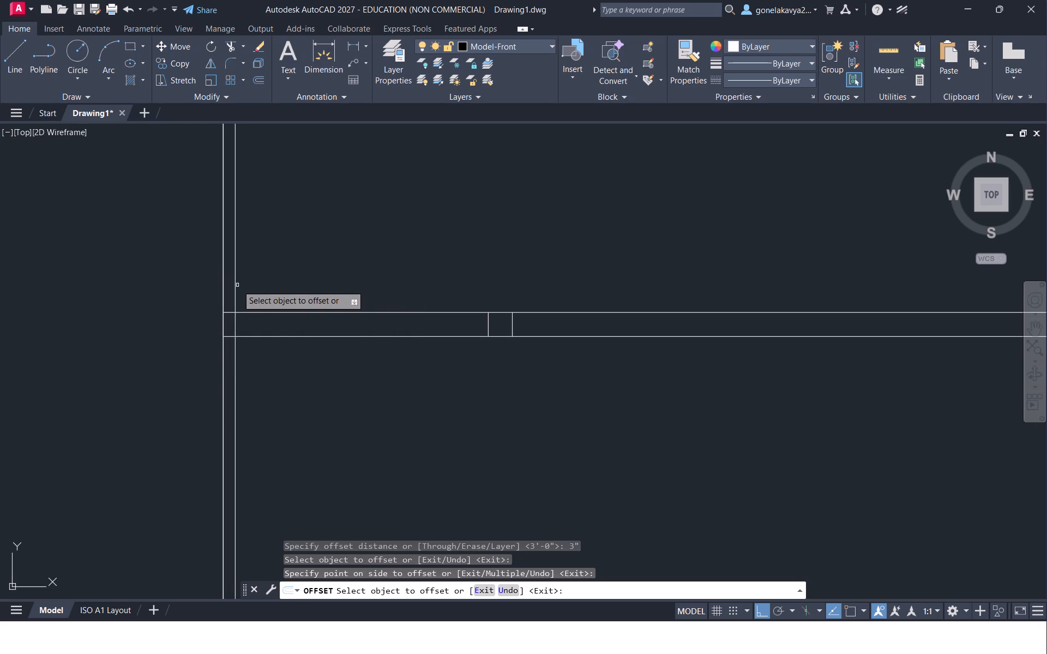
pyautogui.click(237, 285)
pyautogui.write("3'")
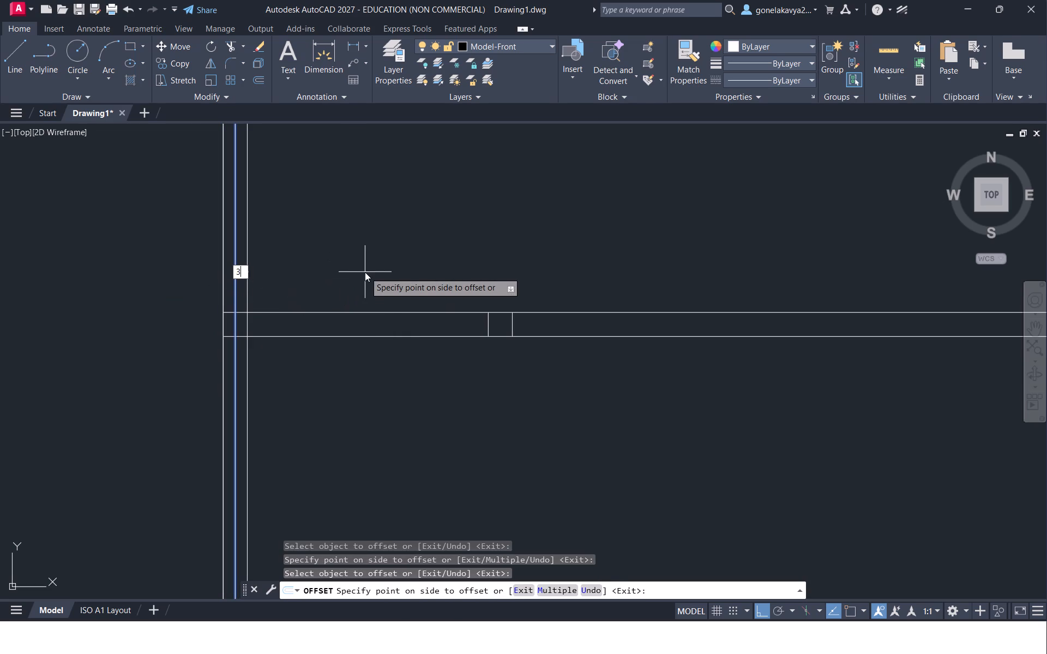
pyautogui.press('Return')
pyautogui.press('Escape')
# Trim the 3' offset line above the upper cross partition, the vertical remnant inside it, and its faces between the offsets, forming a 3' opening.
pyautogui.press('t')
pyautogui.press('r')
pyautogui.press('space')
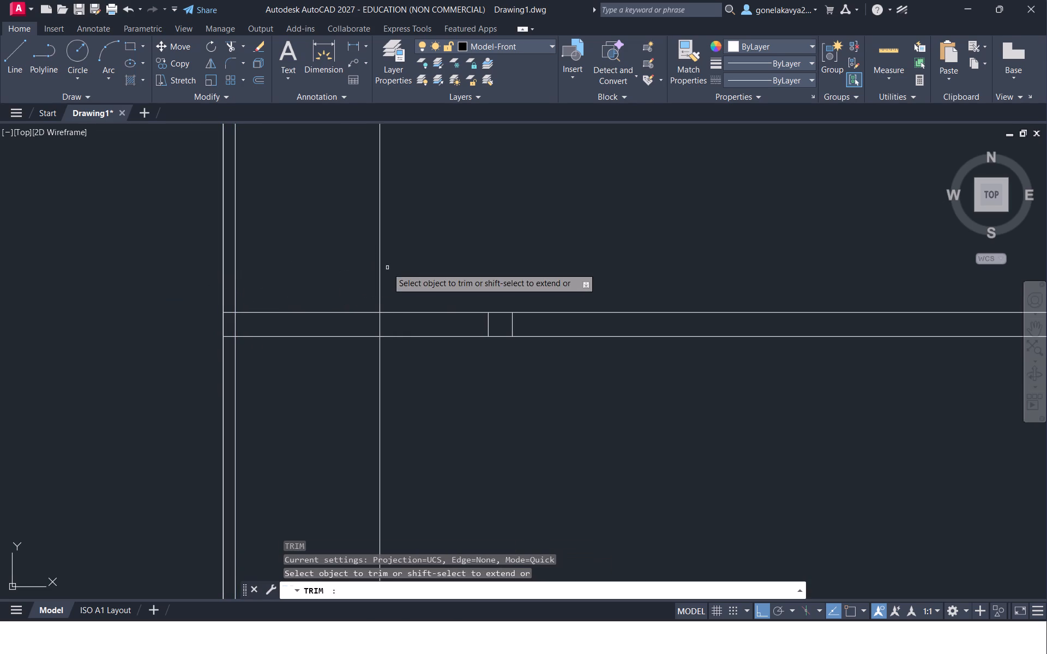
pyautogui.moveTo(391, 262); pyautogui.dragTo(356, 281)
pyautogui.click(429, 365)
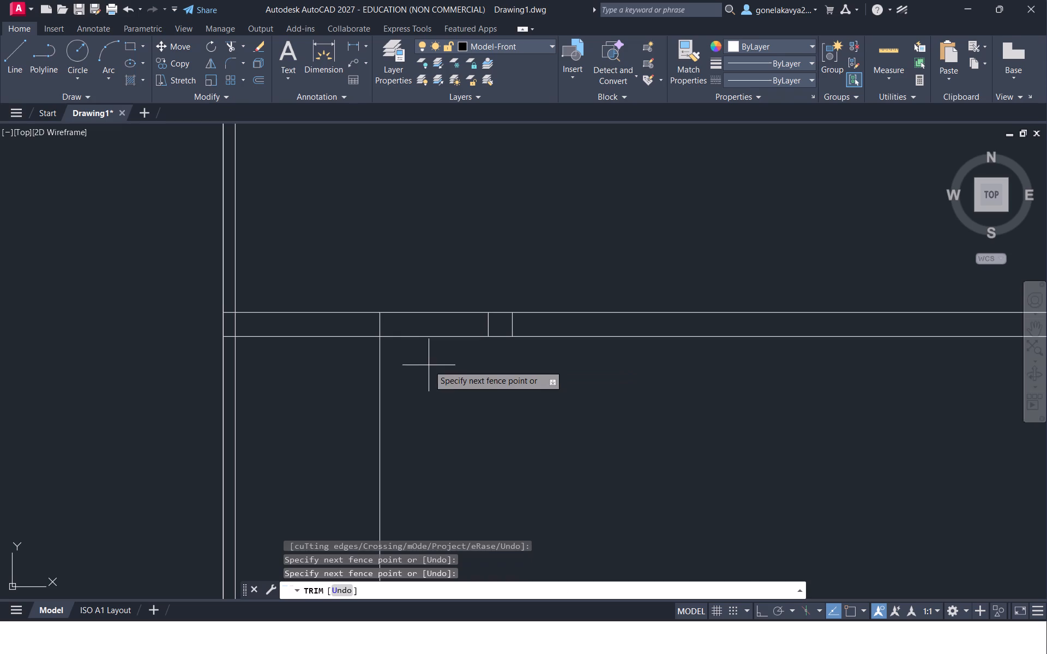
pyautogui.click(455, 381)
pyautogui.moveTo(474, 326); pyautogui.dragTo(547, 323)
pyautogui.moveTo(308, 359); pyautogui.dragTo(310, 284)
pyautogui.scroll(-2, 297, 287)
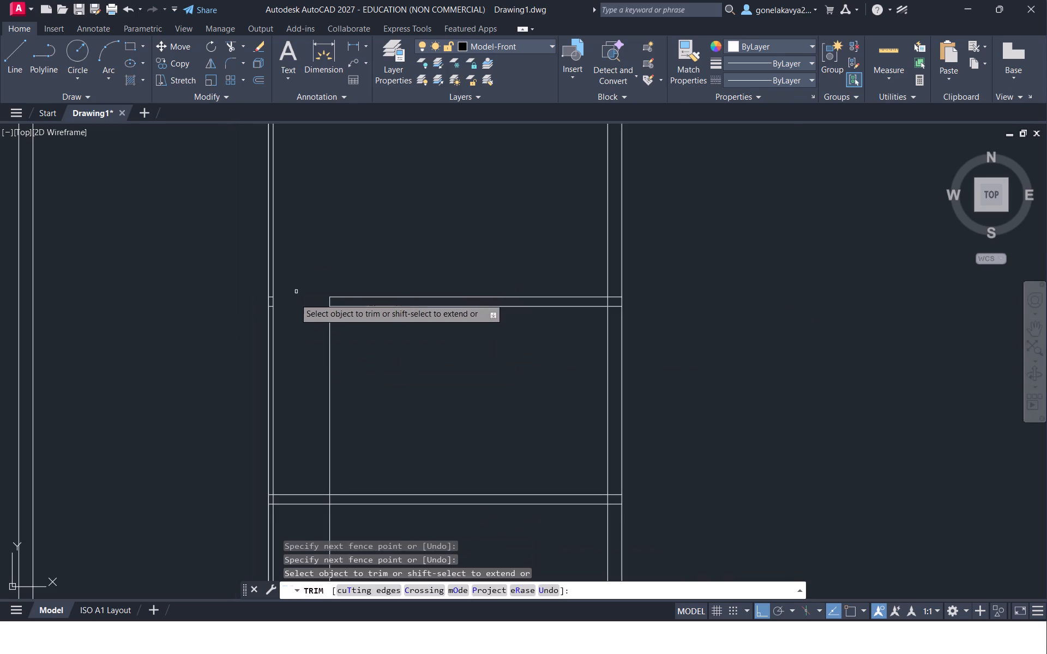
# Trim the 3' offset vertical line below the middle cross partition and between the upper and middle cross partitions.
pyautogui.moveTo(298, 395); pyautogui.dragTo(293, 292, button='middle')
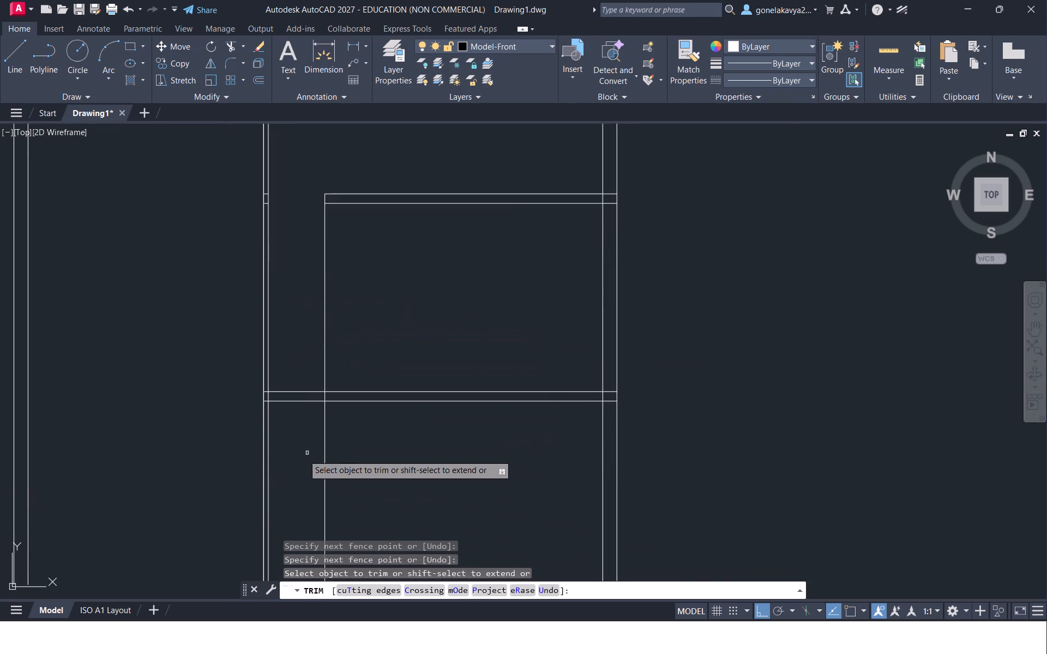
pyautogui.scroll(2, 282, 458)
pyautogui.moveTo(434, 415); pyautogui.dragTo(406, 424)
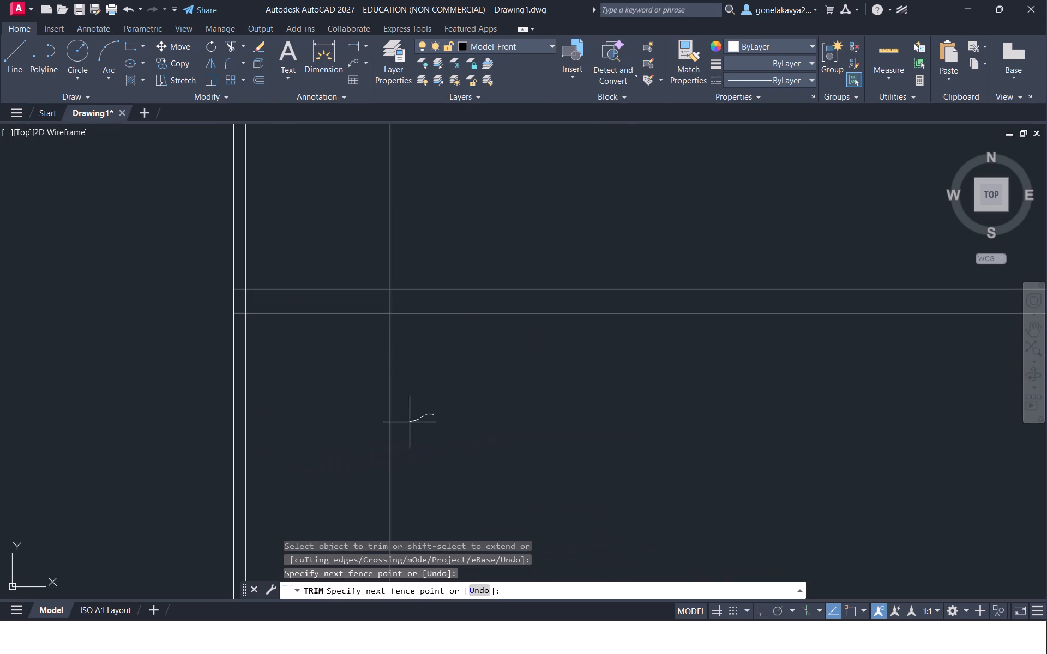
pyautogui.moveTo(406, 424); pyautogui.dragTo(393, 429)
pyautogui.moveTo(393, 429); pyautogui.dragTo(359, 451)
pyautogui.scroll(-3, 371, 429)
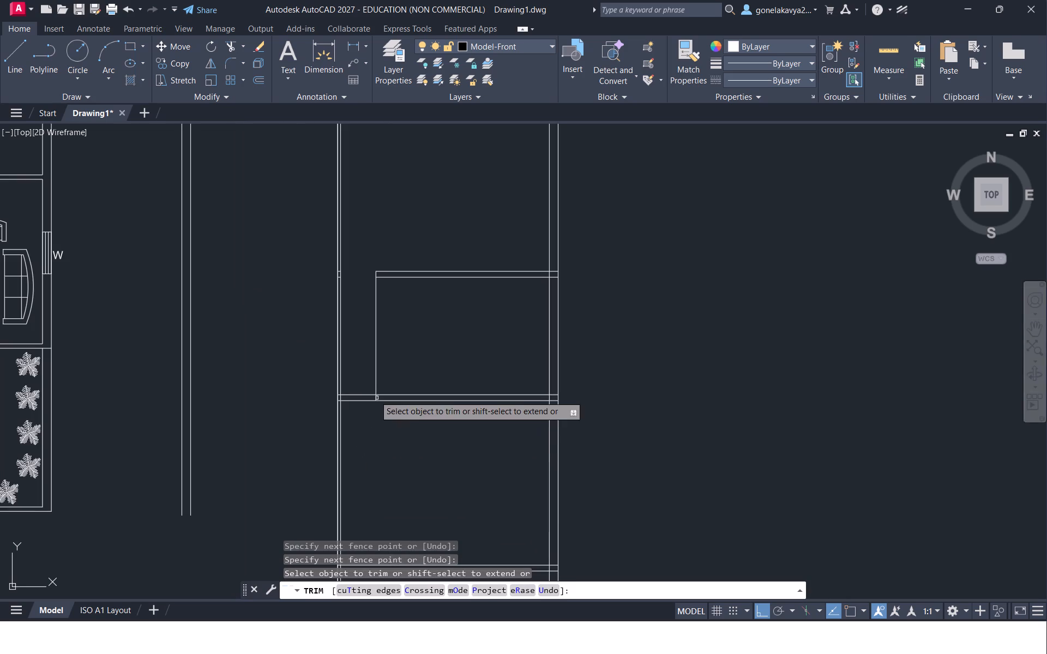
pyautogui.moveTo(380, 347); pyautogui.dragTo(368, 367)
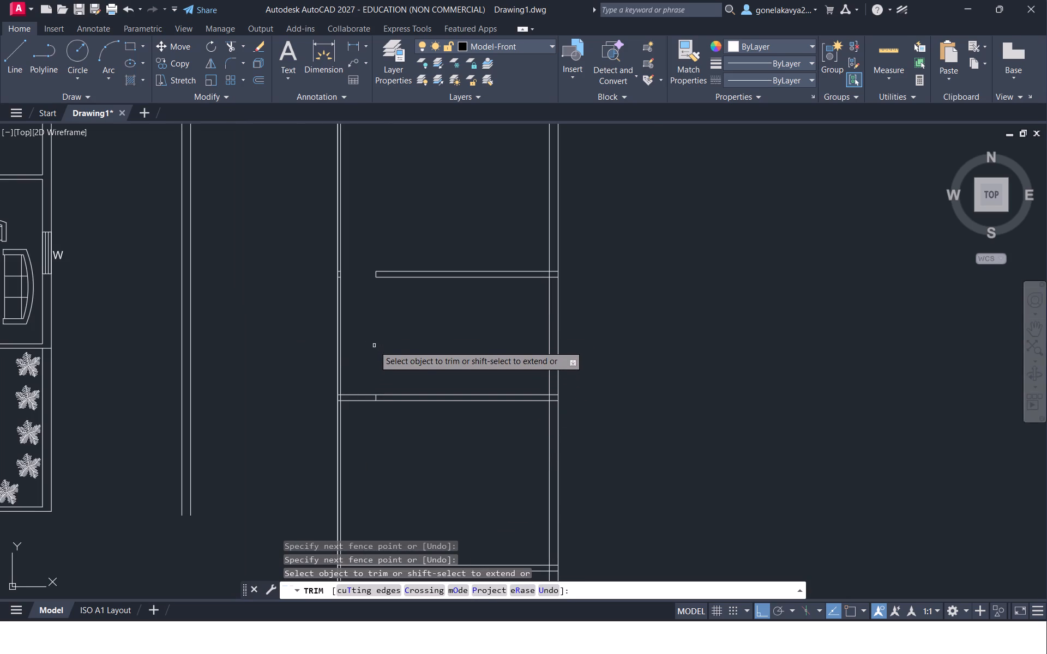
# Trim the 3" offset vertical line below and above the upper cross partition, leaving only its stub end.
pyautogui.scroll(3, 374, 329)
pyautogui.moveTo(328, 333); pyautogui.dragTo(426, 497, button='middle')
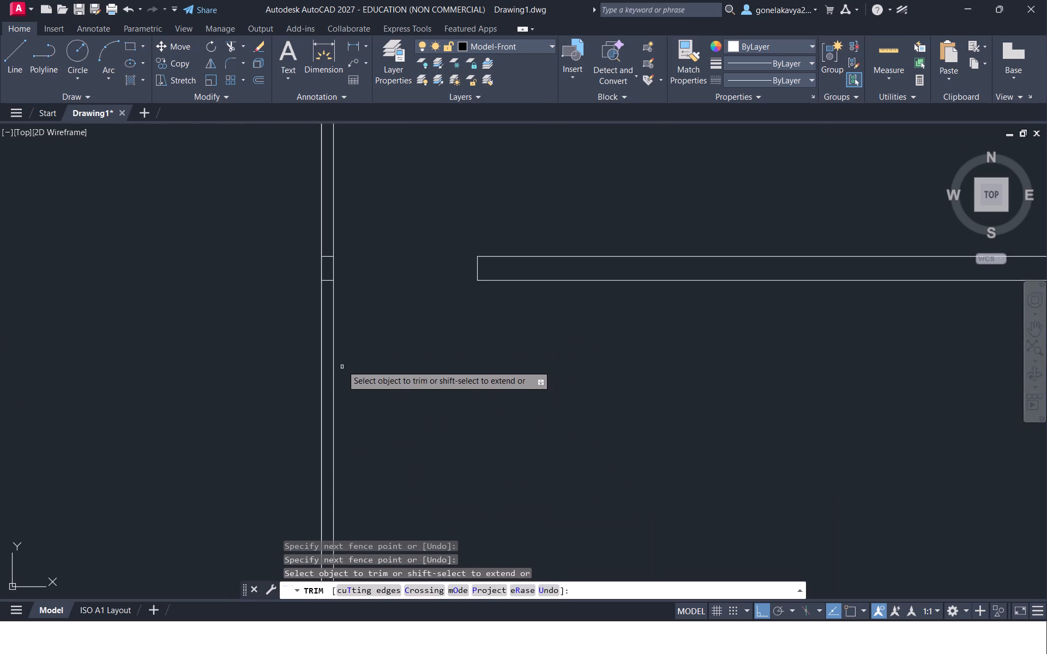
pyautogui.moveTo(331, 367); pyautogui.dragTo(354, 361)
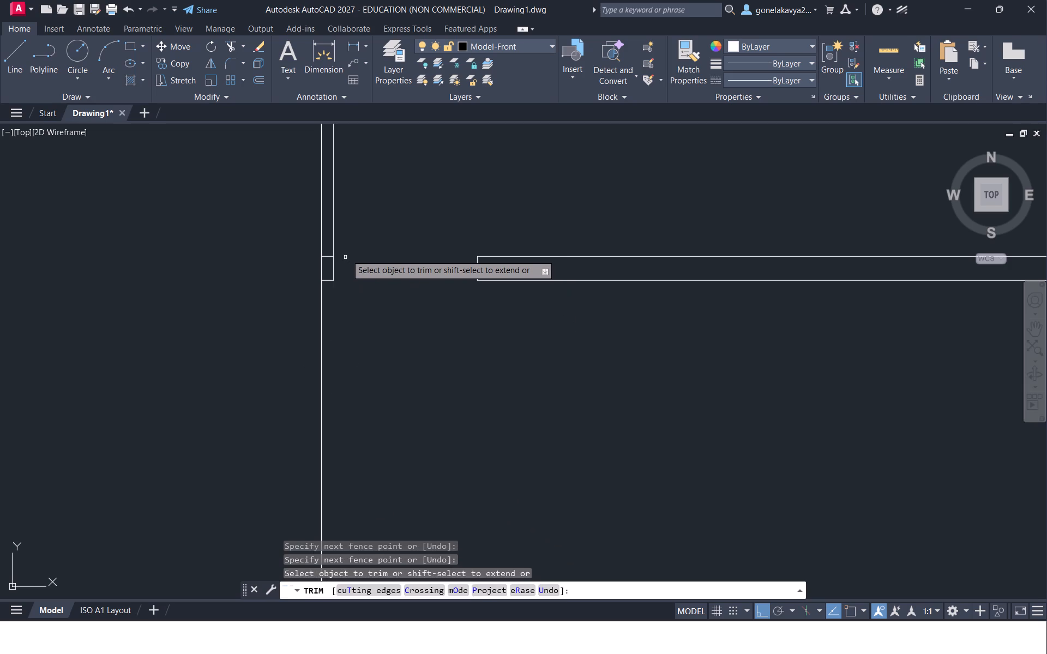
pyautogui.click(330, 217)
pyautogui.click(345, 221)
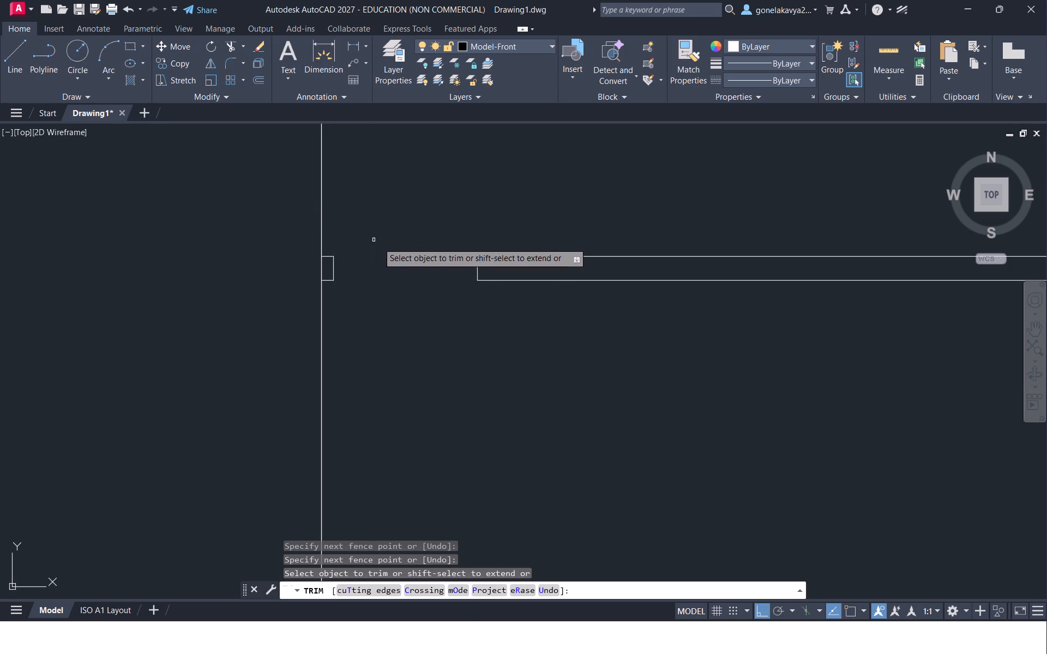
# Offset the short vertical line inside the middle cross partition 3' east.
pyautogui.scroll(-2, 399, 300)
pyautogui.moveTo(456, 399); pyautogui.dragTo(395, 201, button='middle')
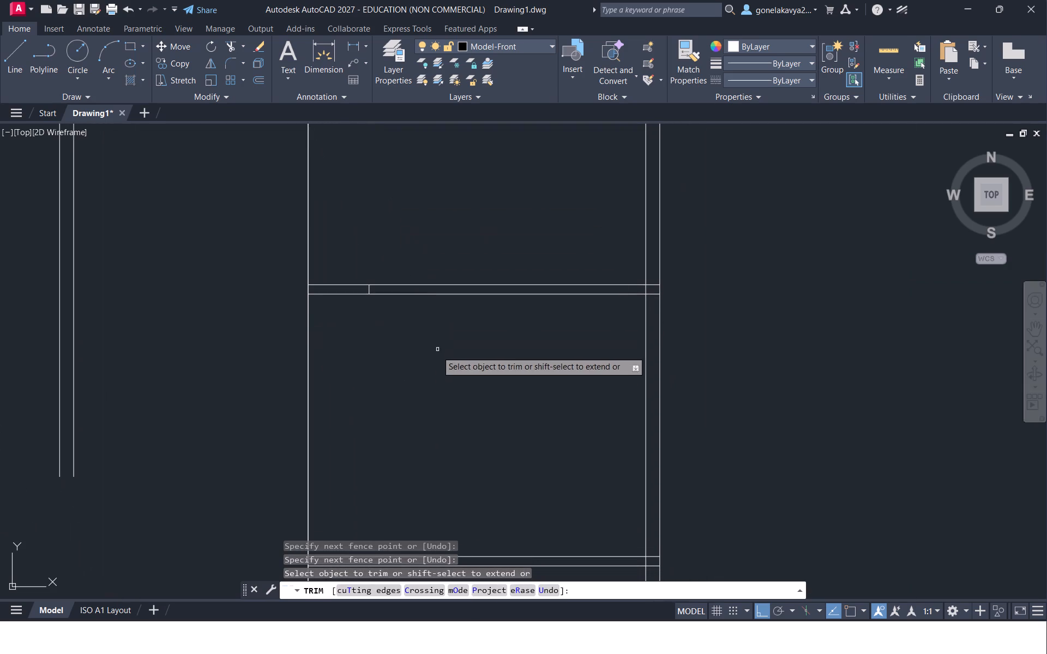
pyautogui.scroll(1, 411, 351)
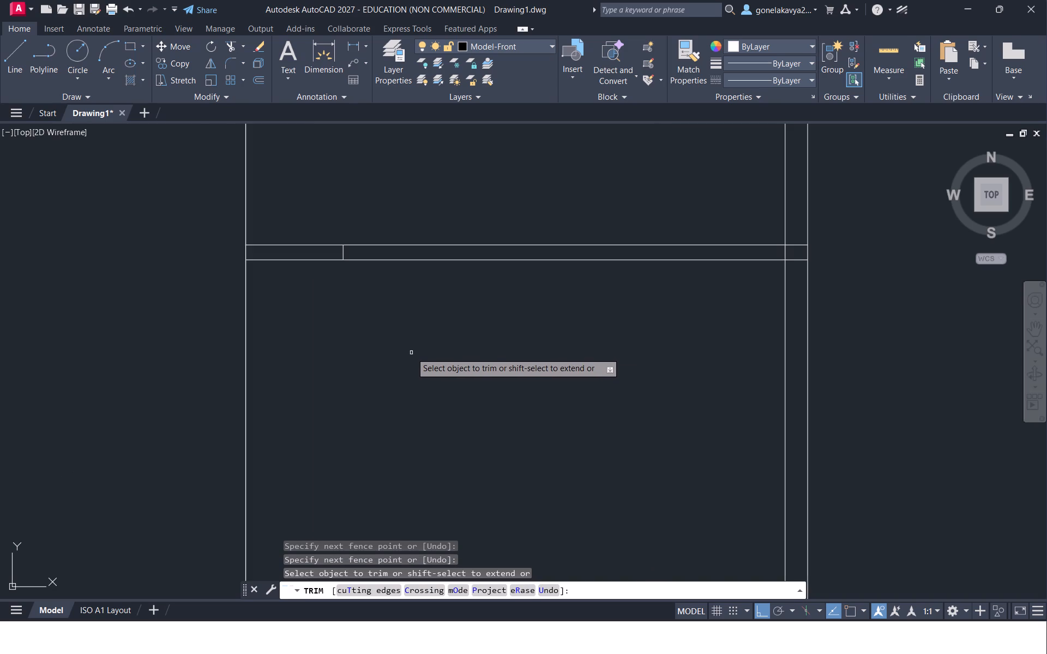
pyautogui.moveTo(416, 387); pyautogui.dragTo(379, 528, button='middle')
pyautogui.press('Escape')
pyautogui.press('o')
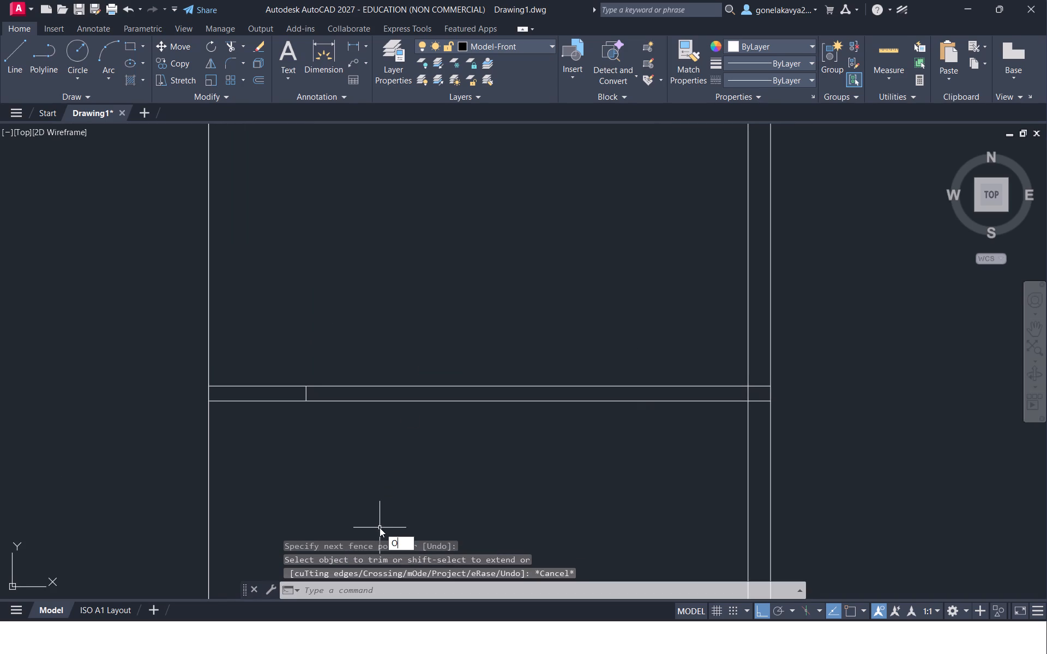
pyautogui.press('Return')
pyautogui.write("3'")
pyautogui.press('Return')
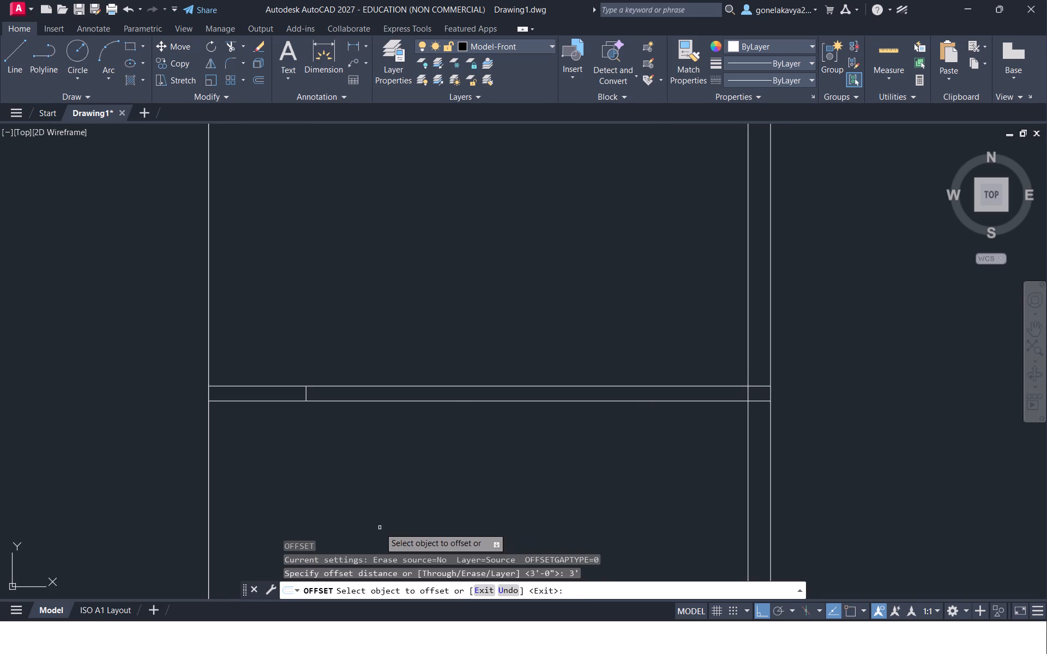
pyautogui.moveTo(305, 395); pyautogui.dragTo(311, 401)
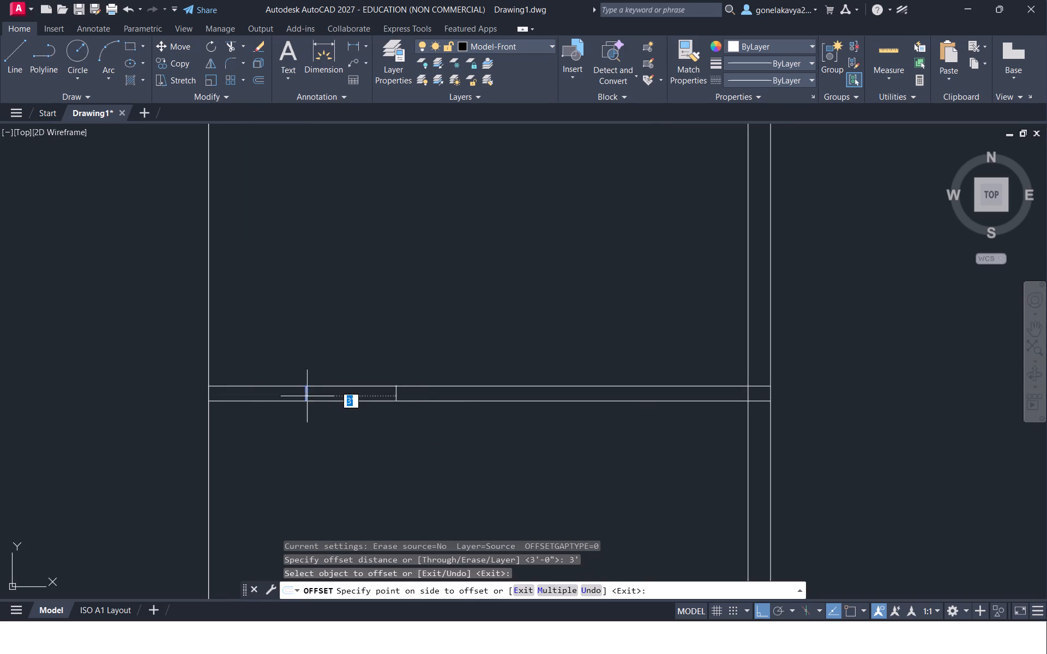
pyautogui.click(485, 453)
pyautogui.scroll(-3, 429, 511)
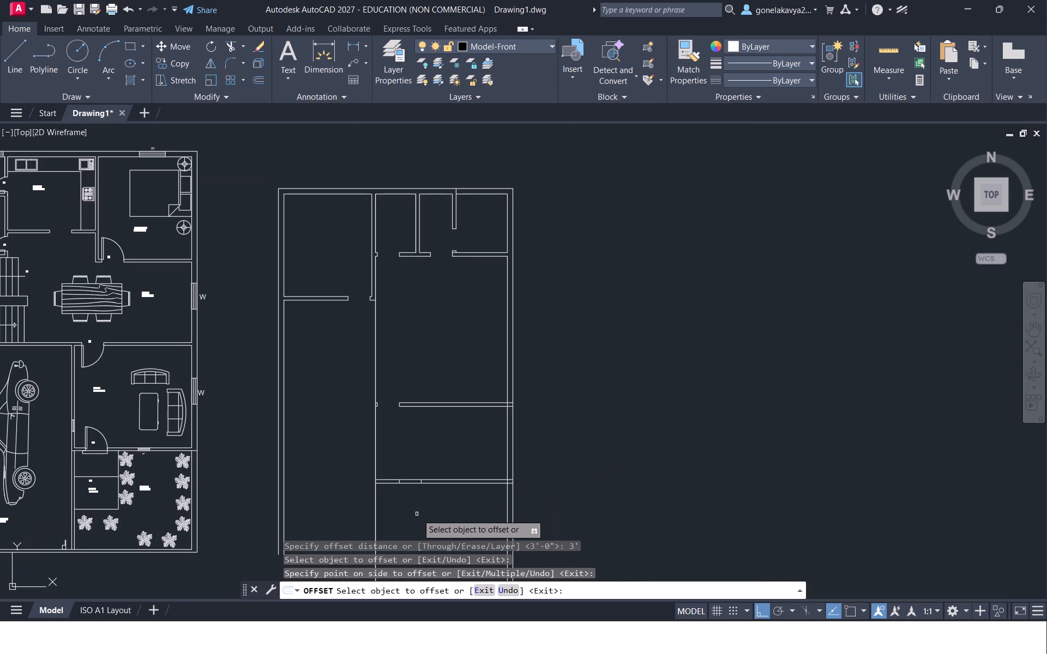
pyautogui.scroll(3, 413, 508)
pyautogui.press('Escape')
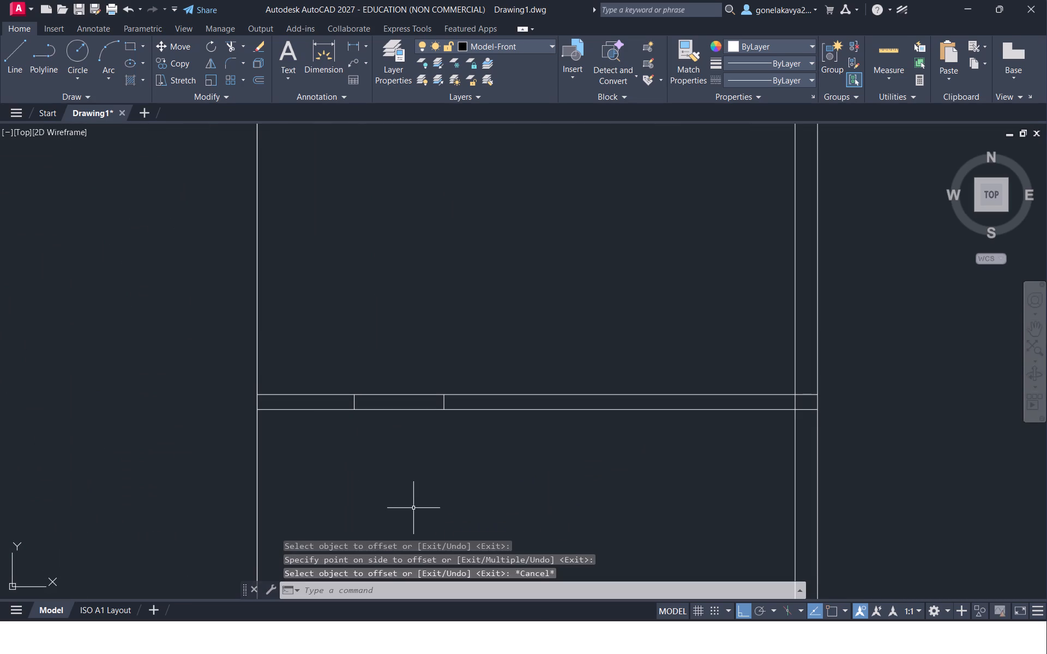
# Trim both faces of the middle cross partition between its two short vertical lines to form a 3' opening.
pyautogui.write('TR')
pyautogui.press('space')
pyautogui.moveTo(413, 501); pyautogui.dragTo(385, 359)
pyautogui.scroll(-2, 390, 479)
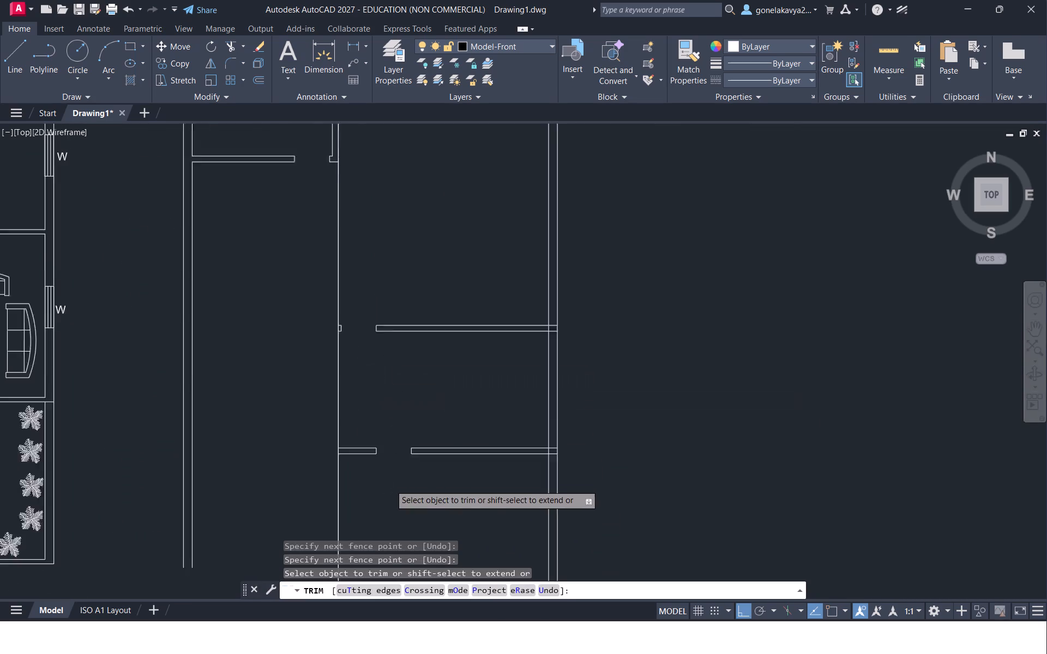
# Offset the long vertical partition line along the southeast rooms' west side 6" west.
pyautogui.scroll(-1, 390, 485)
pyautogui.moveTo(386, 506); pyautogui.dragTo(375, 474, button='middle')
pyautogui.press('Escape')
pyautogui.press('o')
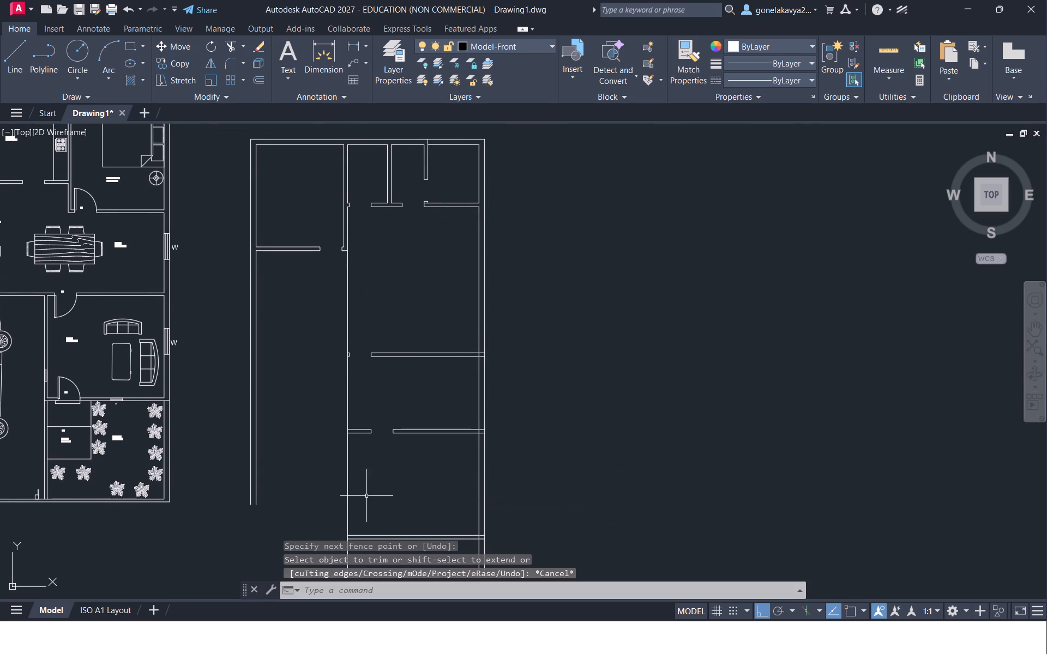
pyautogui.press('Return')
pyautogui.press('4')
pyautogui.press('BackSpace')
pyautogui.write('6"')
pyautogui.press('Return')
pyautogui.click(348, 499)
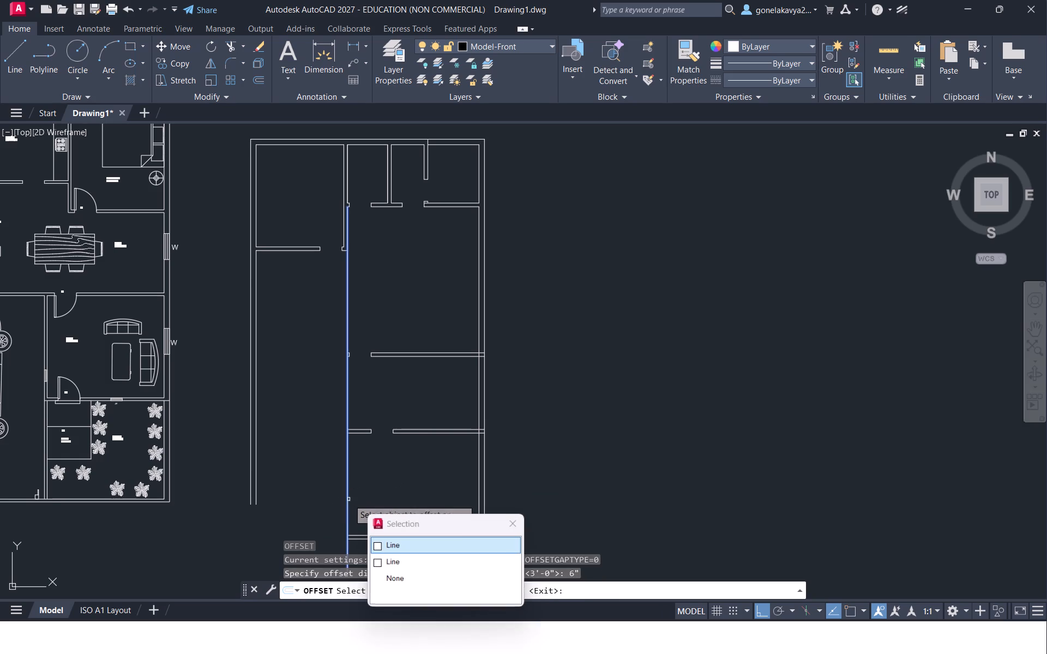
pyautogui.click(315, 501)
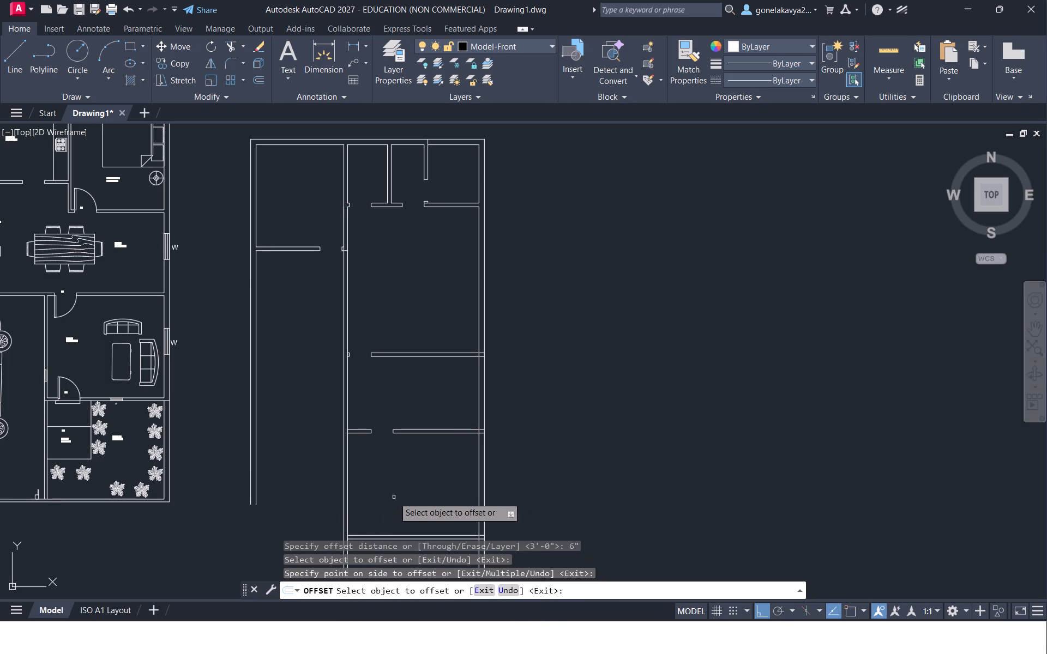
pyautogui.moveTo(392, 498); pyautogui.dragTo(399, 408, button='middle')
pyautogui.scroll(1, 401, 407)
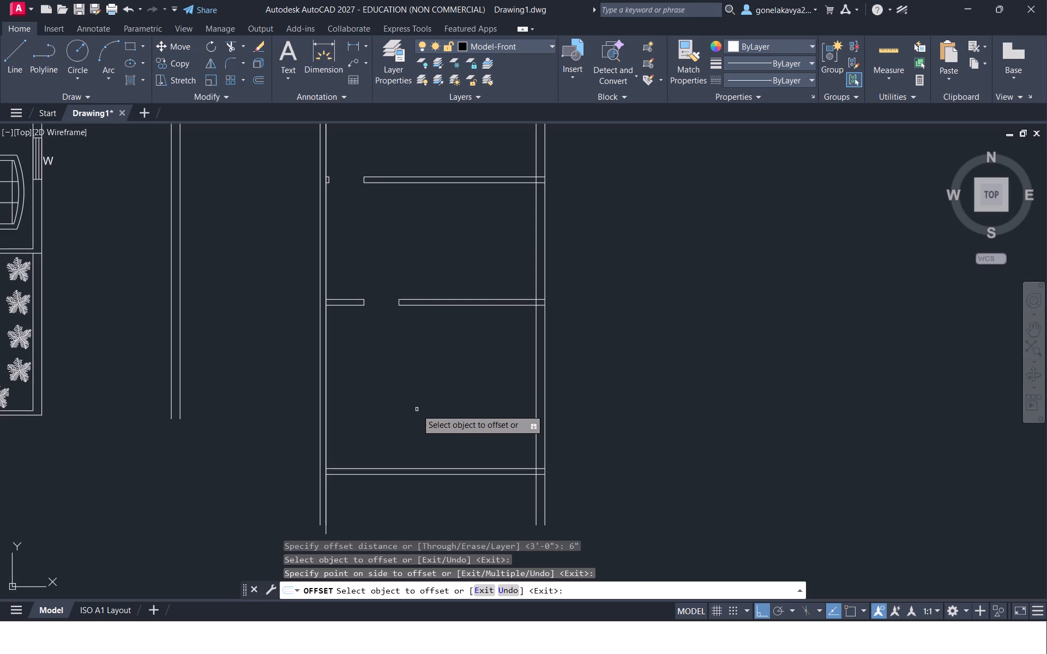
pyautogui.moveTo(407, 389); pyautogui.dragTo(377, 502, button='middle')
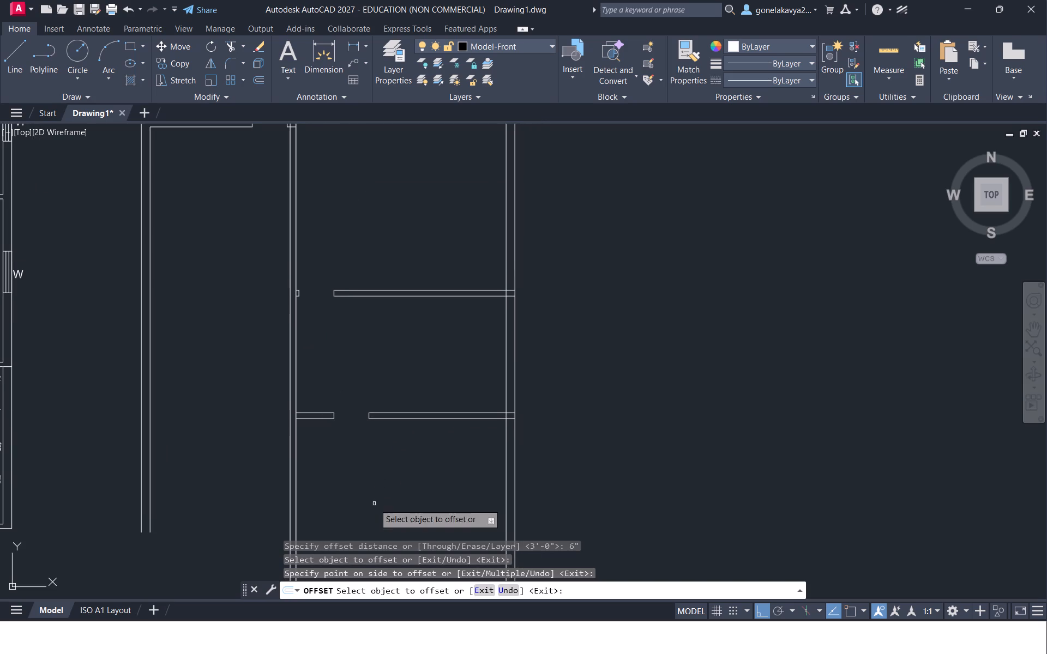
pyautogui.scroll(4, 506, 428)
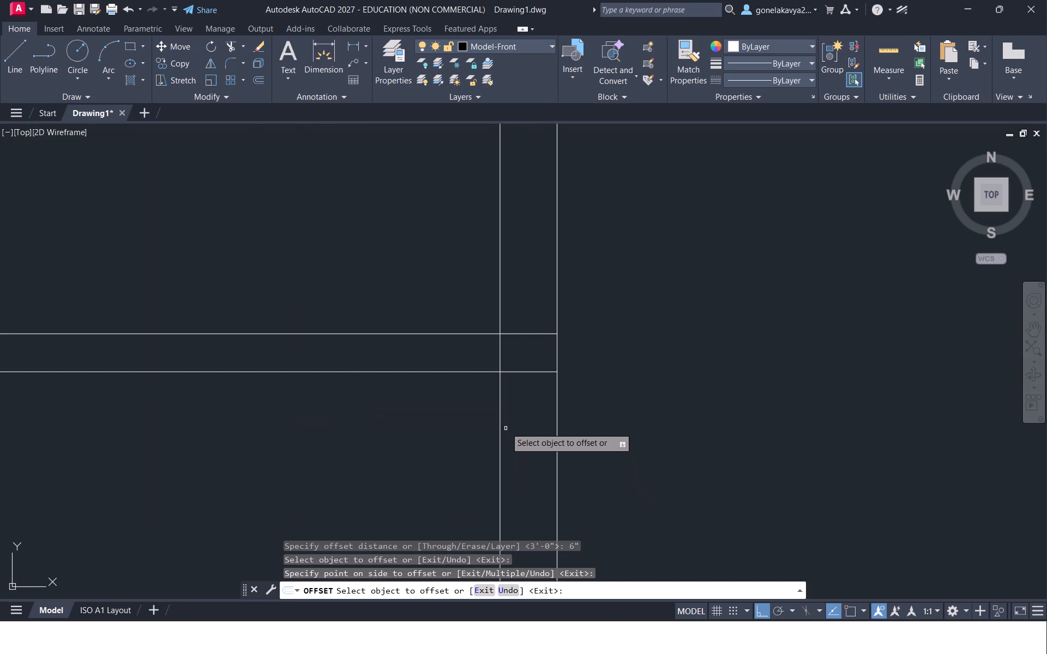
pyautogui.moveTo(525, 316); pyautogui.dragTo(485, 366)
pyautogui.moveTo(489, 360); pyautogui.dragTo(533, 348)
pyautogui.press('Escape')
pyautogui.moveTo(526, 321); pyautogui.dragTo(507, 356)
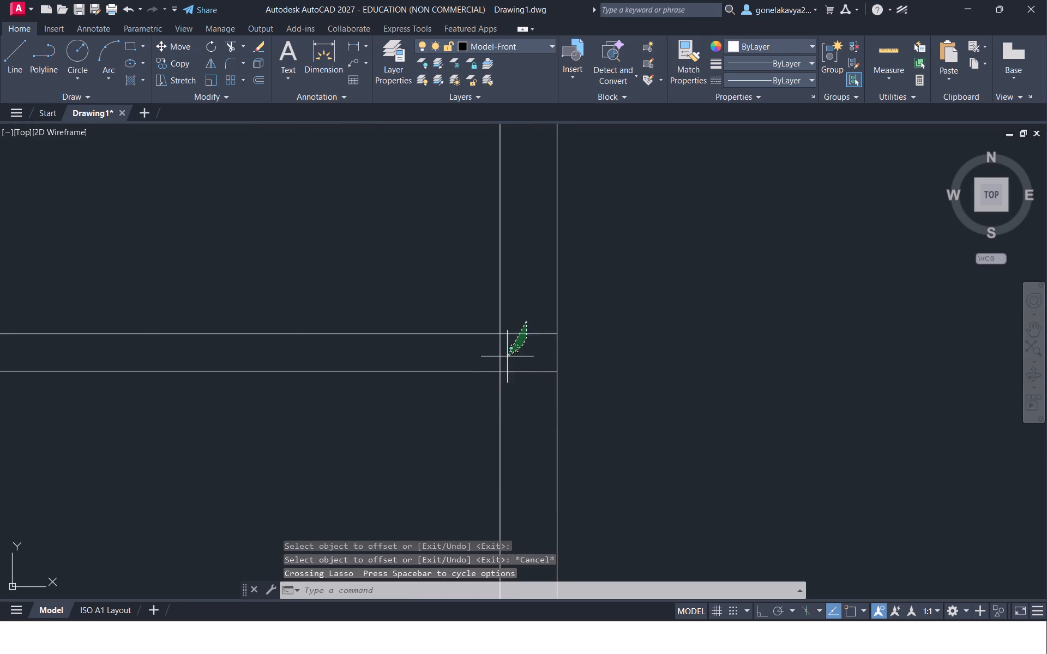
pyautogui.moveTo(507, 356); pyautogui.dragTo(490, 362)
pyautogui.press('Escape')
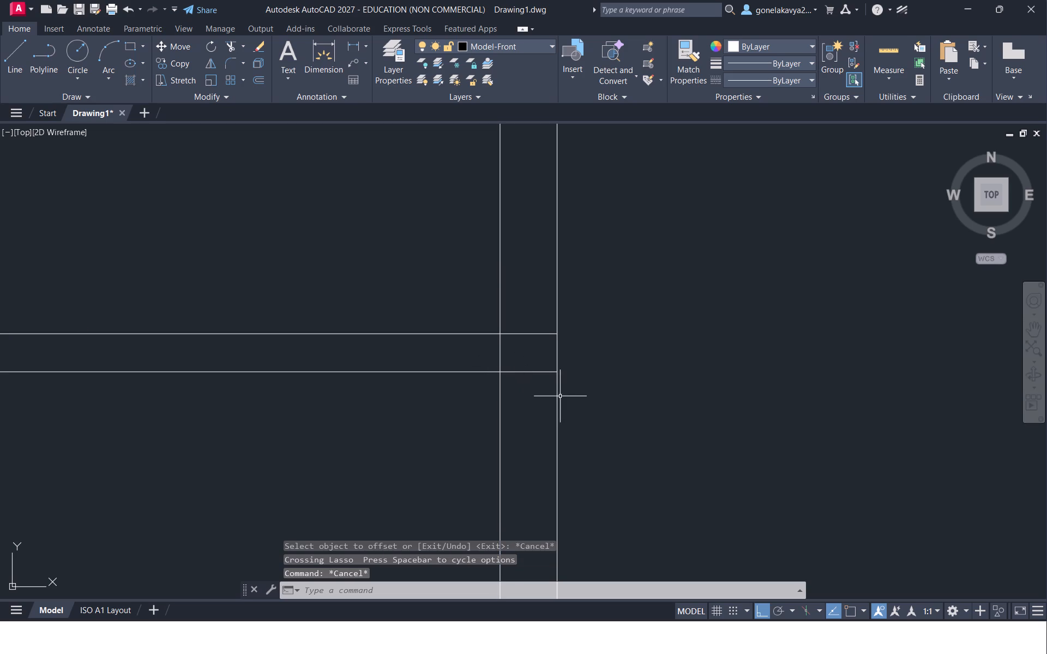
# At the middle cross partition's east end, trim its upper face inside the exterior wall and the wall's inner line across the partition.
pyautogui.press('t')
pyautogui.write('R')
pyautogui.press('space')
pyautogui.moveTo(508, 323); pyautogui.dragTo(493, 366)
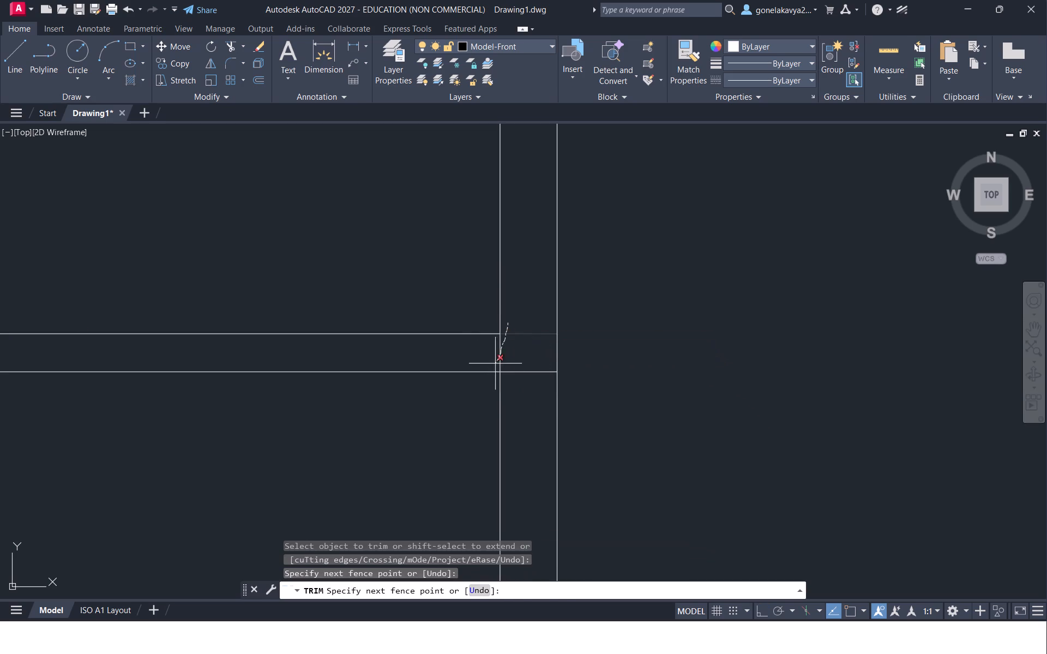
pyautogui.moveTo(493, 366); pyautogui.dragTo(493, 367)
# Trim the east exterior wall's lines below the lowest cross partition.
pyautogui.scroll(-4, 508, 353)
pyautogui.moveTo(358, 427); pyautogui.dragTo(430, 329, button='middle')
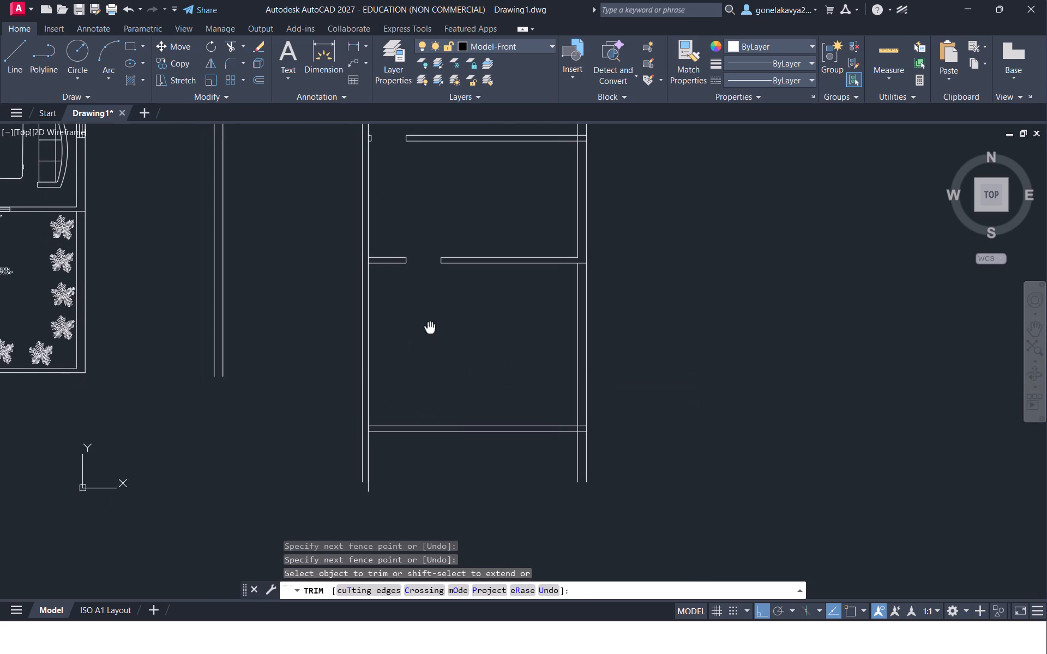
pyautogui.moveTo(430, 329); pyautogui.dragTo(431, 329, button='middle')
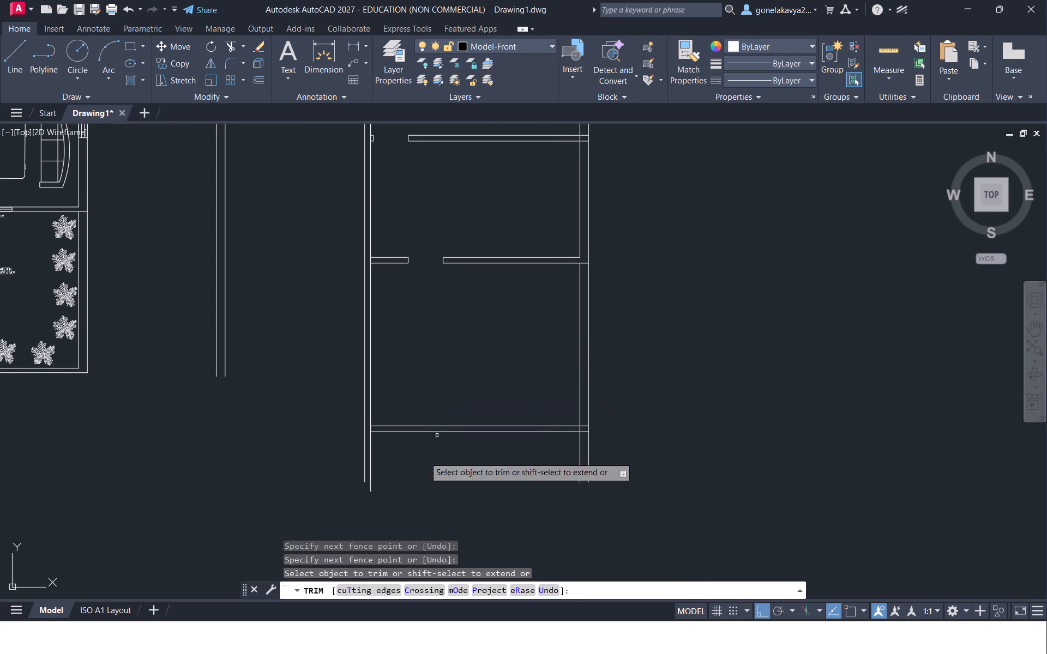
pyautogui.moveTo(550, 470); pyautogui.dragTo(627, 437)
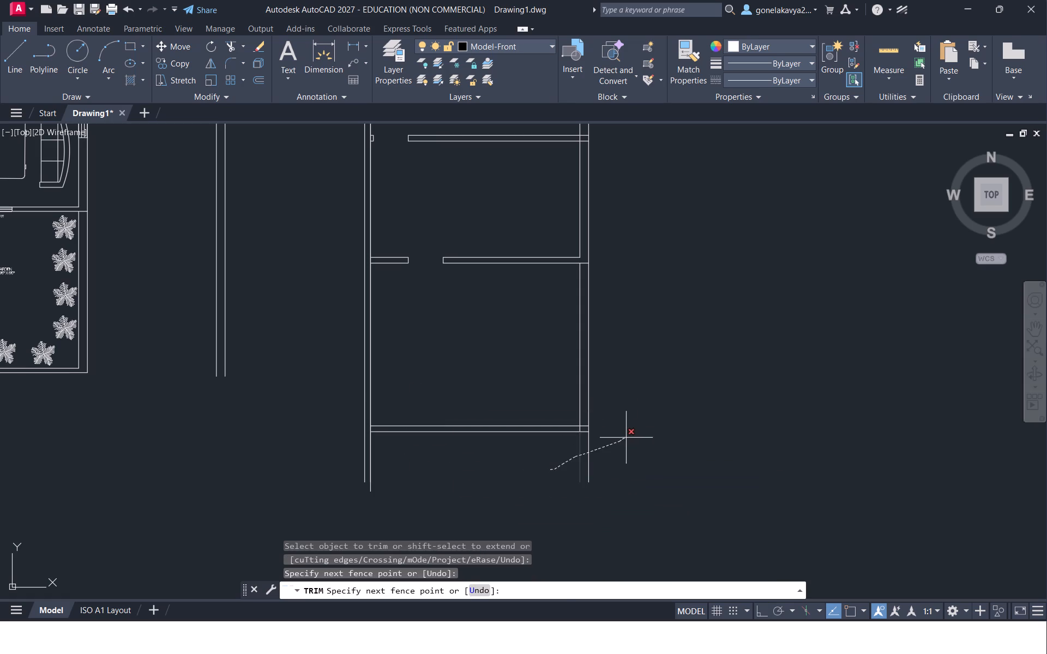
pyautogui.moveTo(627, 437); pyautogui.dragTo(629, 435)
# Extend both faces of the upper cross partition west across the 3' opening to the 3" stub.
pyautogui.moveTo(410, 307); pyautogui.dragTo(541, 603, button='middle')
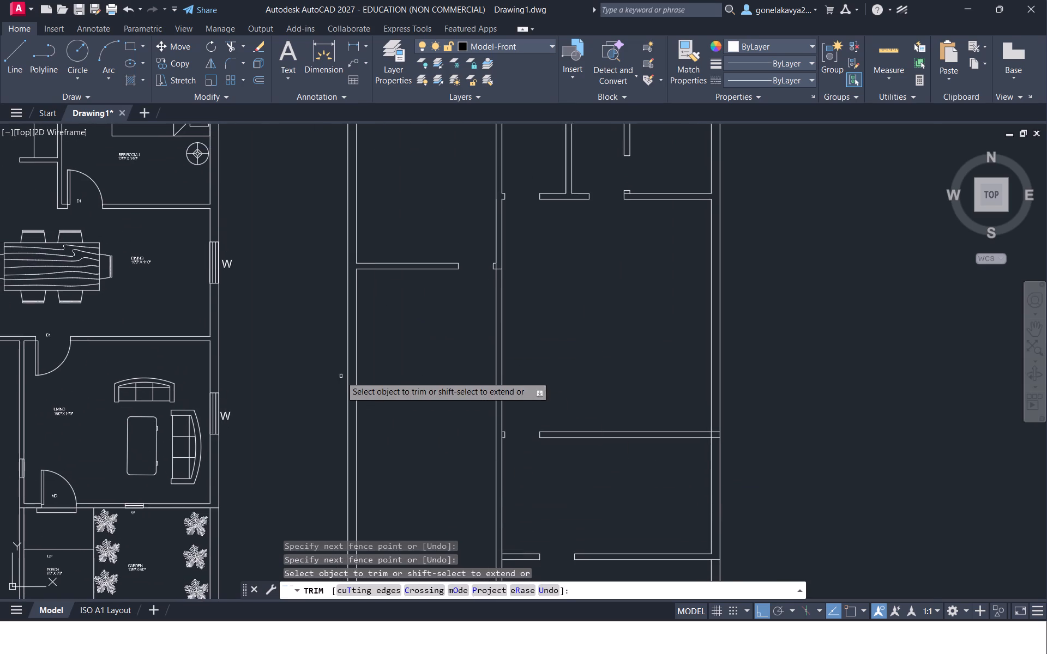
pyautogui.scroll(1, 341, 372)
pyautogui.moveTo(471, 393); pyautogui.dragTo(466, 394, button='middle')
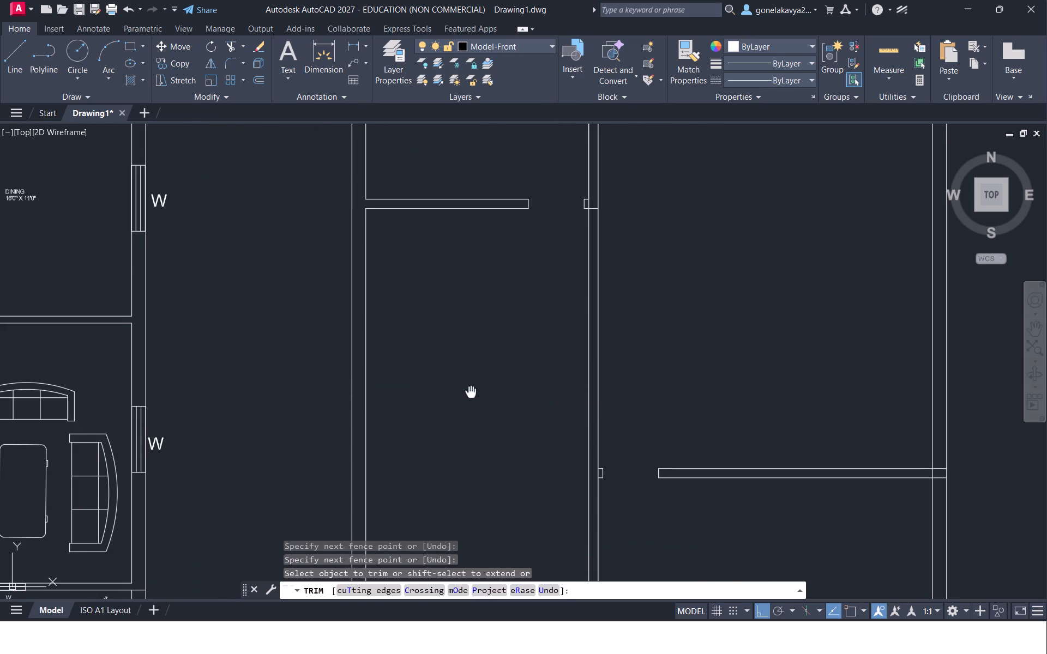
pyautogui.moveTo(466, 394); pyautogui.dragTo(339, 415, button='middle')
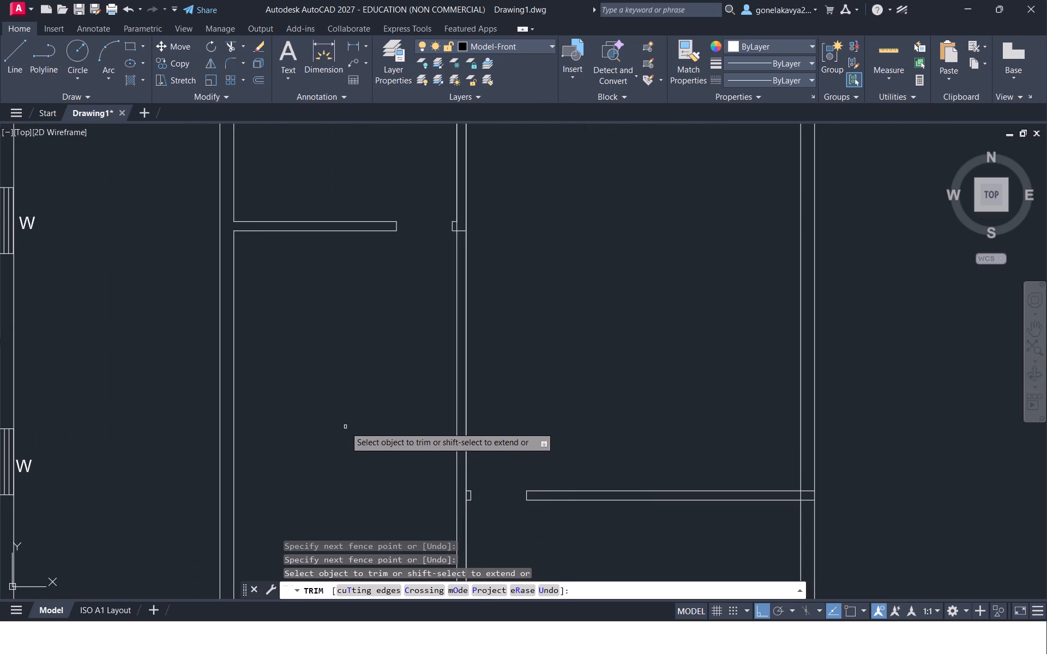
pyautogui.moveTo(361, 480); pyautogui.dragTo(324, 328, button='middle')
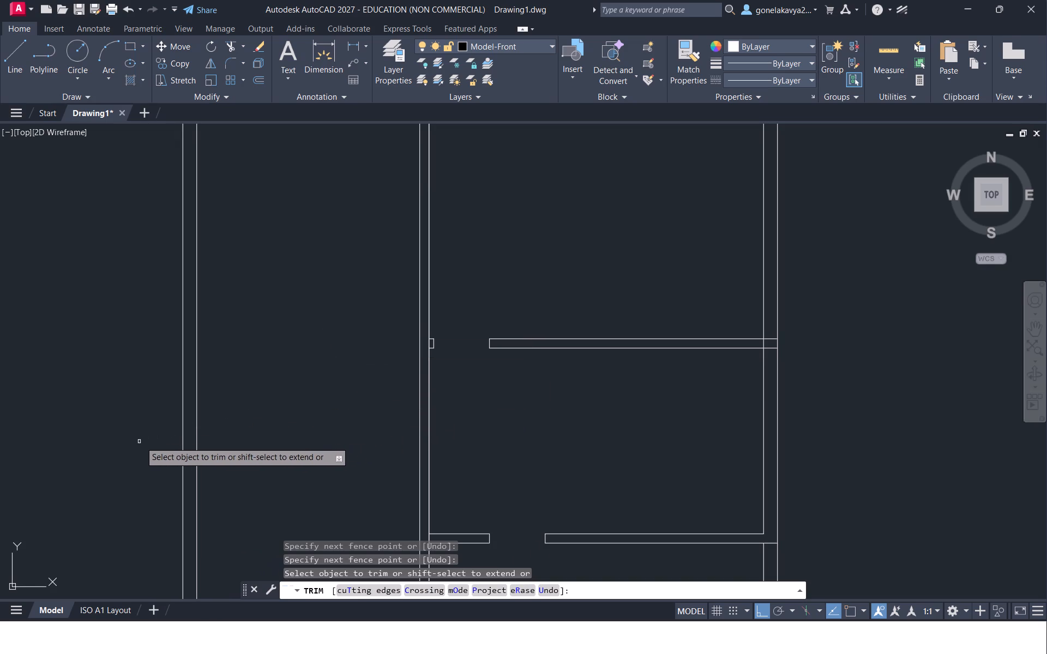
pyautogui.press('Escape')
pyautogui.write('EX')
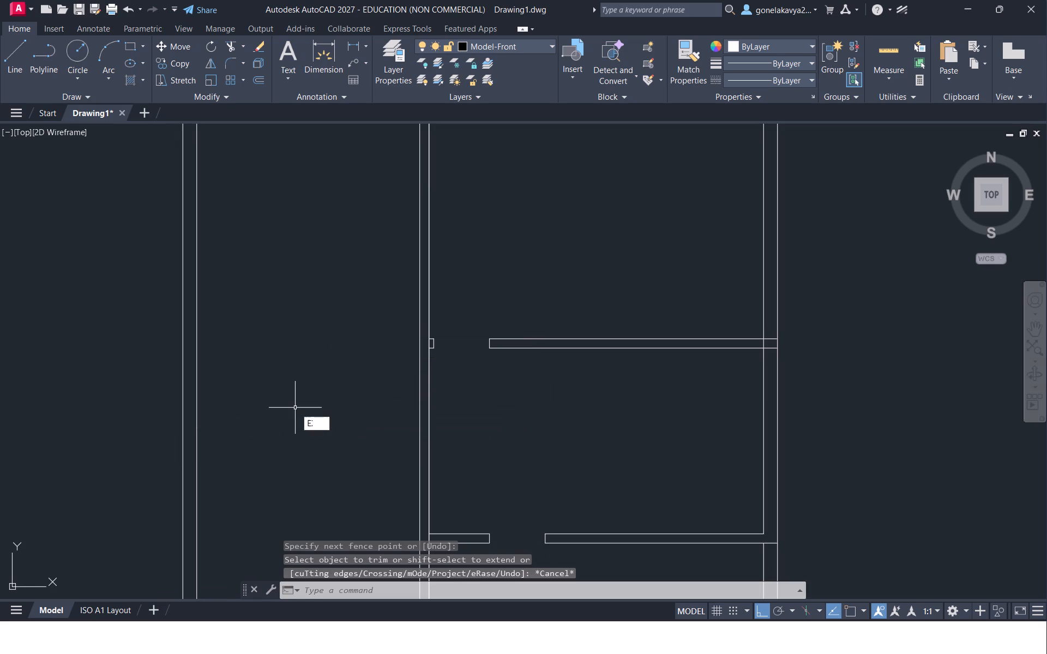
pyautogui.press('space')
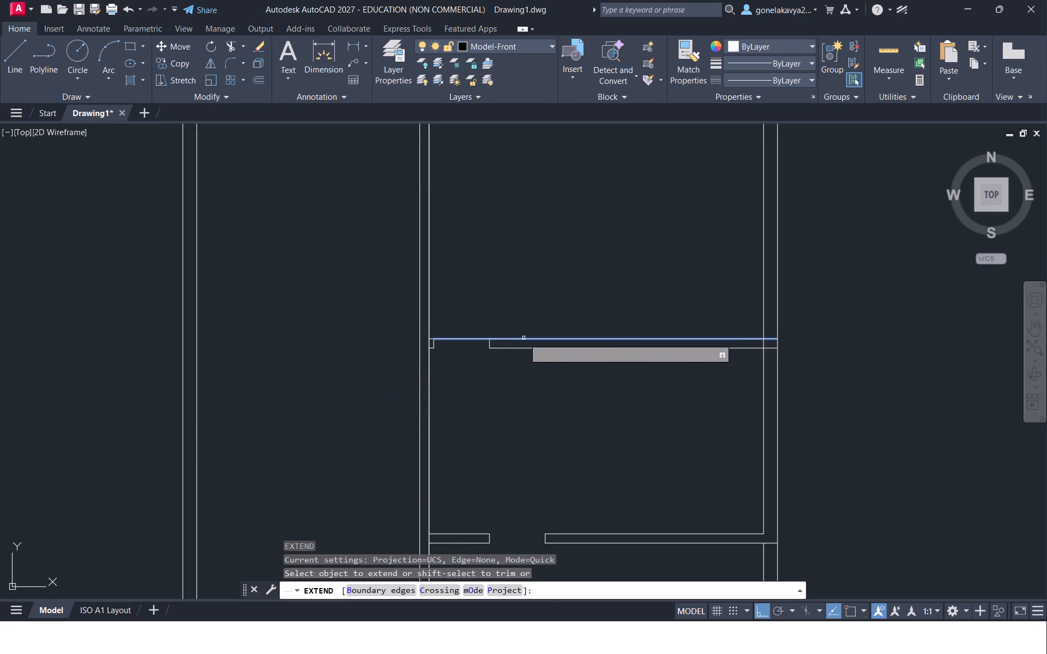
pyautogui.click(523, 338)
pyautogui.click(523, 349)
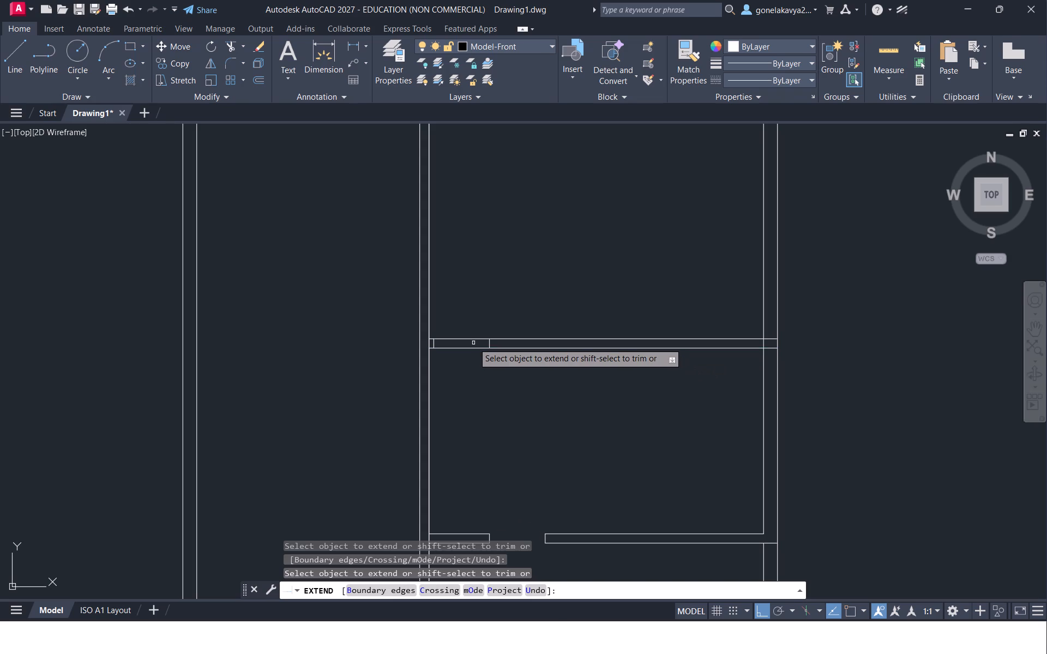
# Extend both faces of the upper cross partition west across the long vertical partition to the west exterior wall's inner line.
pyautogui.click(470, 339)
pyautogui.moveTo(442, 349); pyautogui.dragTo(424, 349)
pyautogui.scroll(4, 429, 345)
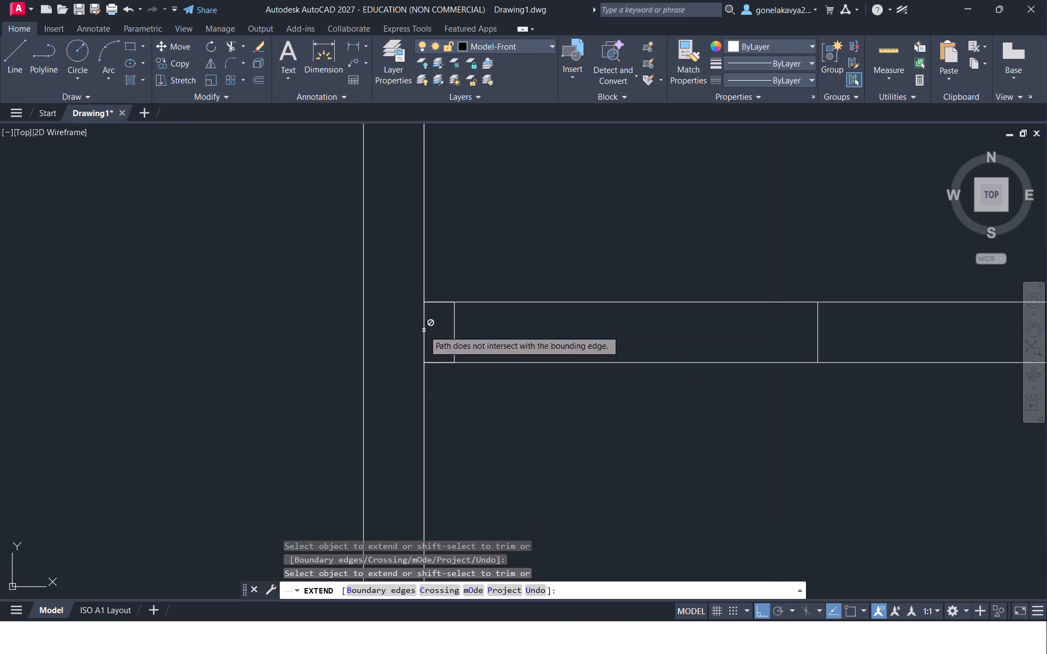
pyautogui.click(437, 301)
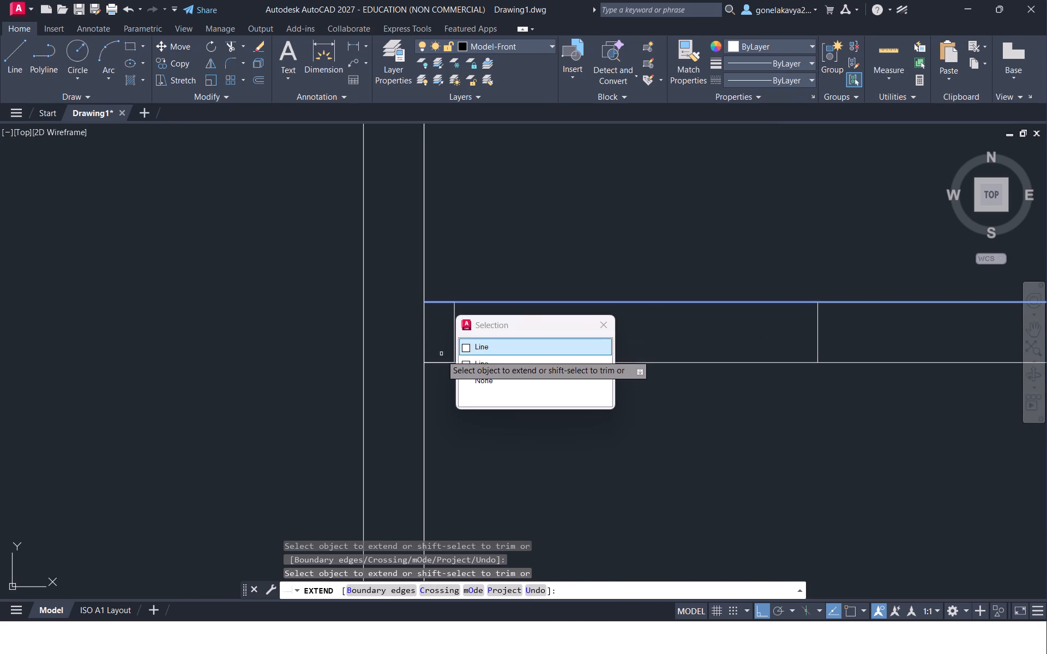
pyautogui.click(434, 302)
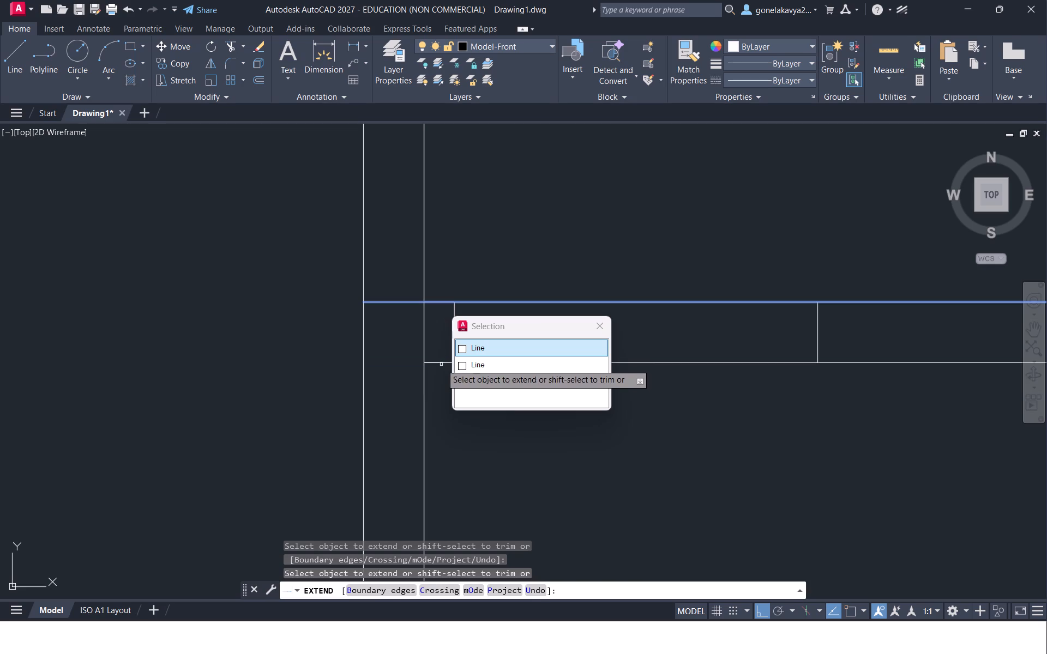
pyautogui.click(441, 361)
pyautogui.click(393, 303)
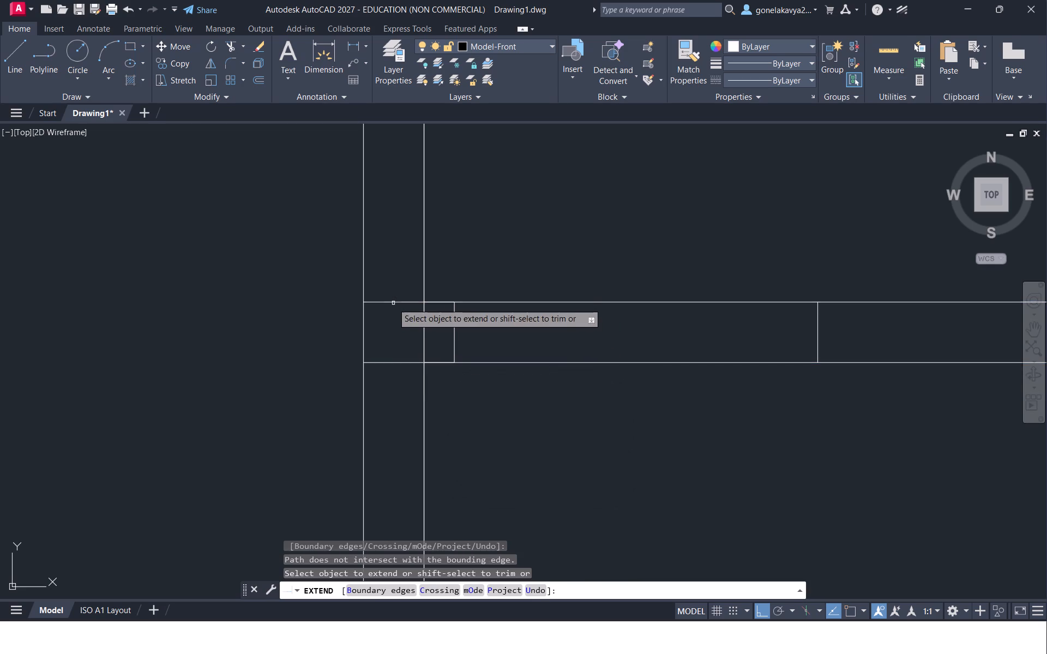
pyautogui.click(369, 303)
pyautogui.scroll(-2, 441, 386)
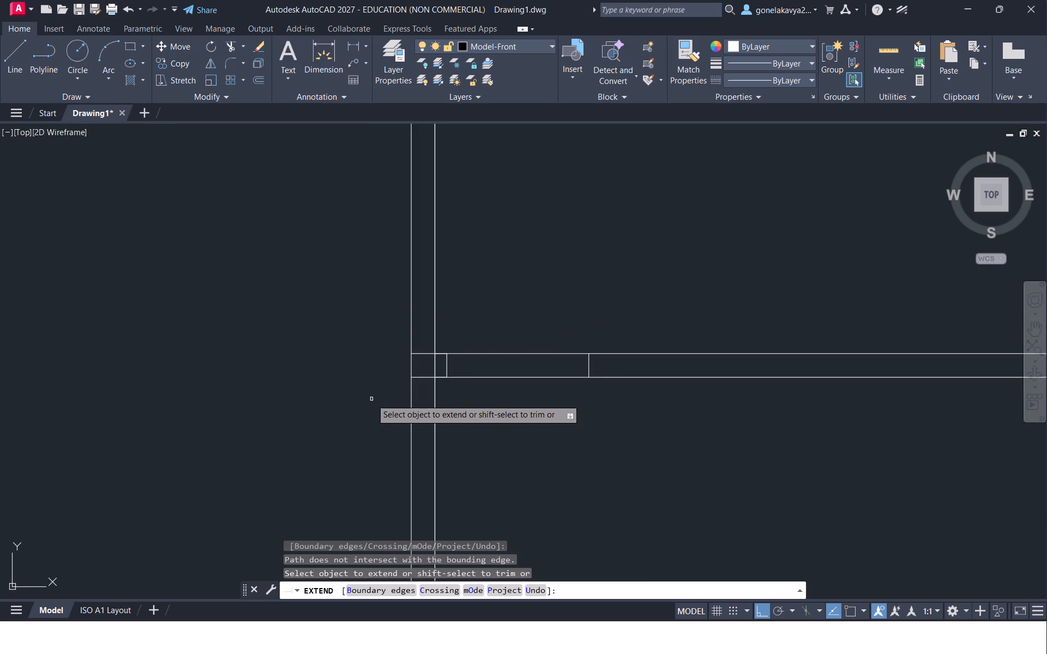
pyautogui.scroll(-2, 371, 399)
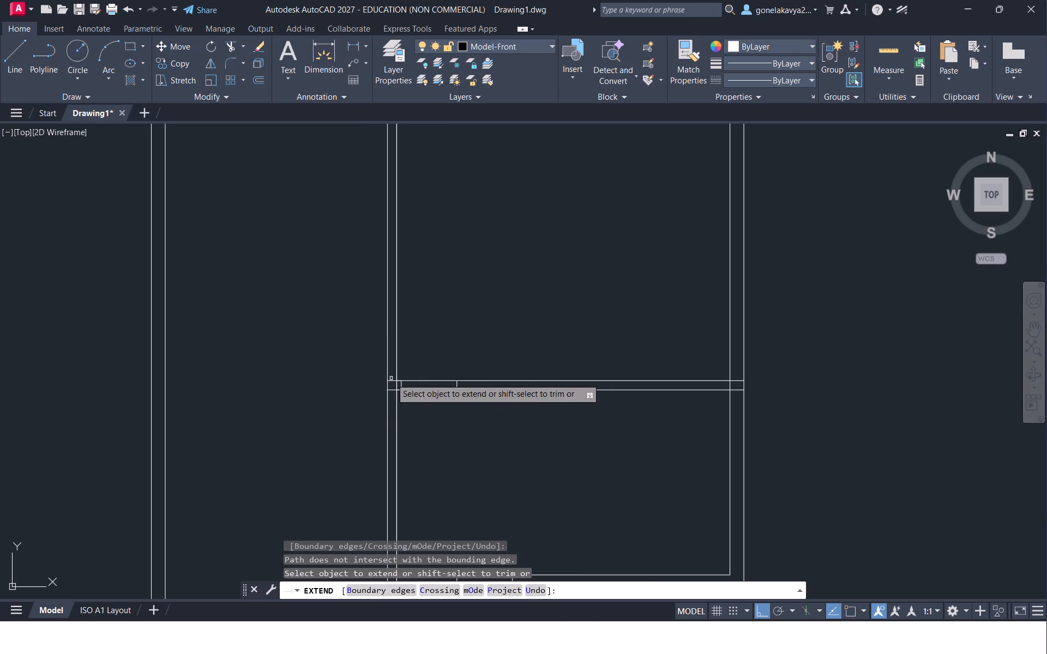
pyautogui.click(391, 380)
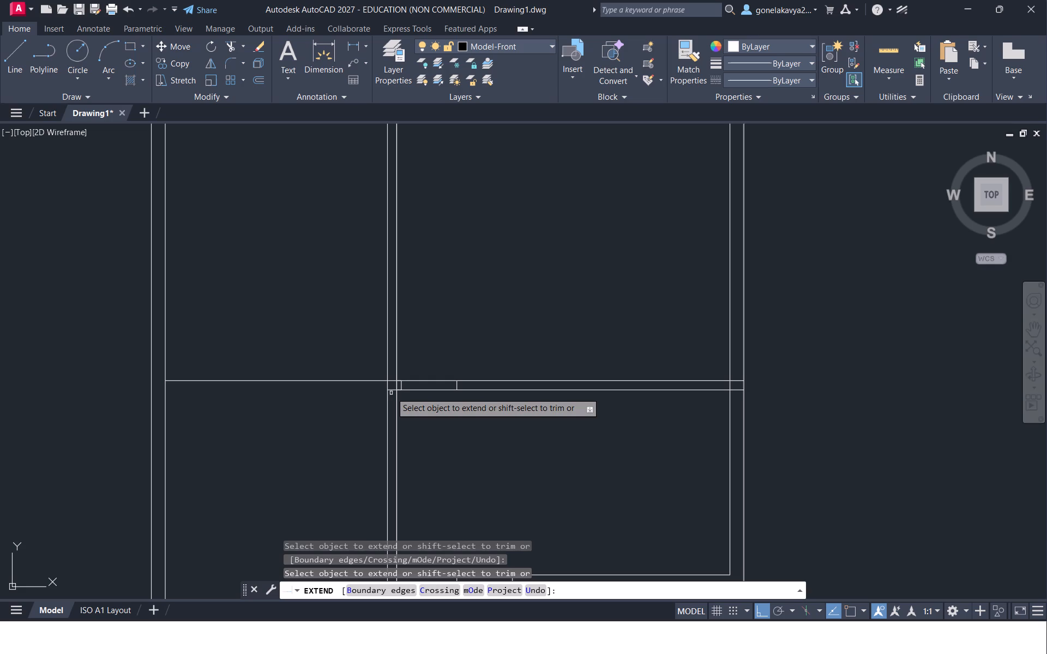
pyautogui.click(391, 390)
pyautogui.moveTo(320, 442); pyautogui.dragTo(316, 421, button='middle')
pyautogui.scroll(-1, 320, 442)
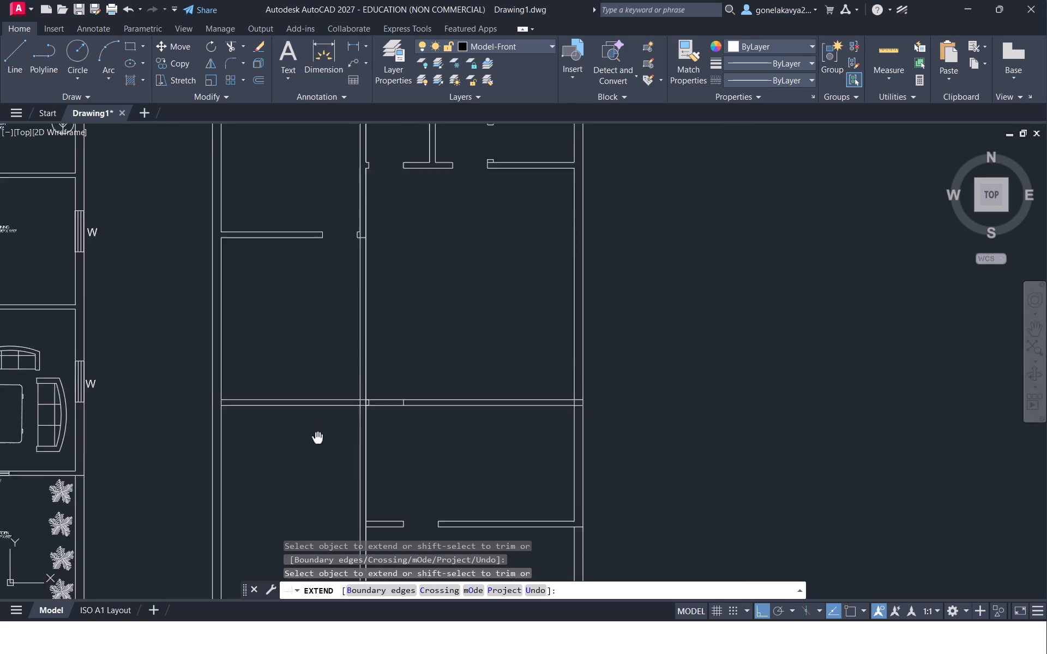
pyautogui.moveTo(316, 421); pyautogui.dragTo(316, 403, button='middle')
pyautogui.press('Escape')
# Trim both faces of the upper cross partition between the 3" stub and the jamb to reopen the 3' door opening.
pyautogui.write('TR')
pyautogui.press('space')
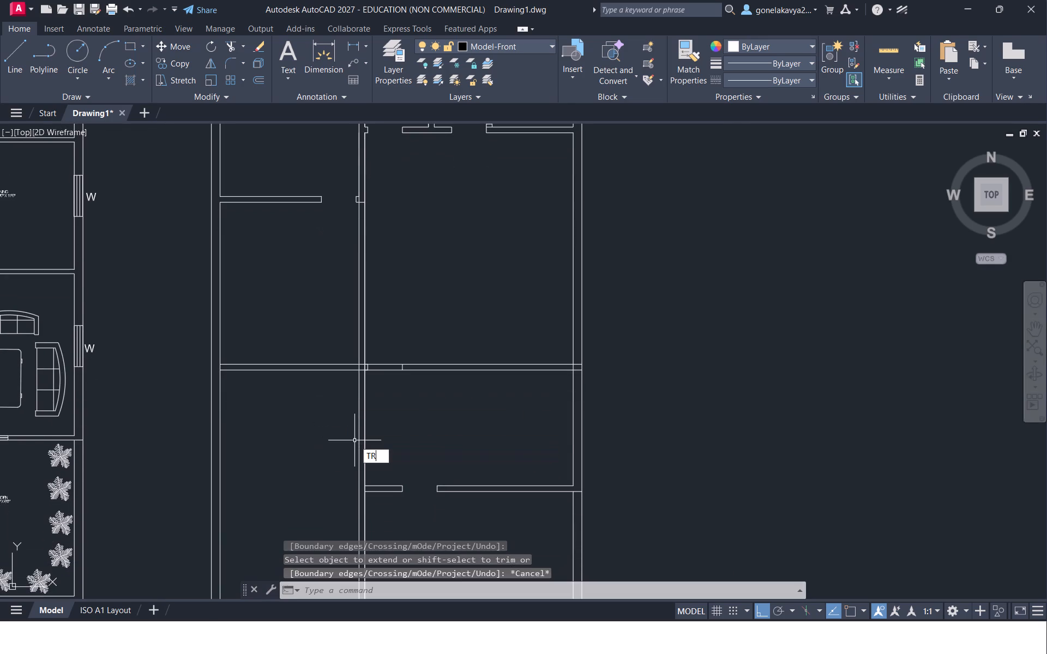
pyautogui.scroll(3, 412, 379)
pyautogui.moveTo(280, 392); pyautogui.dragTo(267, 317)
pyautogui.scroll(-2, 272, 445)
pyautogui.moveTo(499, 502); pyautogui.dragTo(603, 423, button='middle')
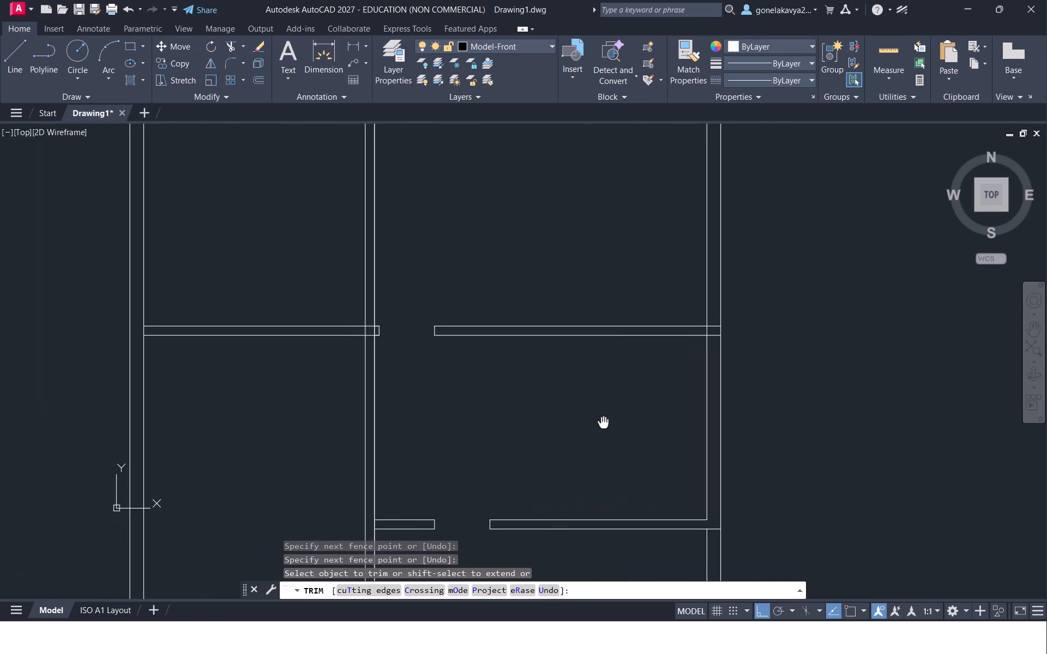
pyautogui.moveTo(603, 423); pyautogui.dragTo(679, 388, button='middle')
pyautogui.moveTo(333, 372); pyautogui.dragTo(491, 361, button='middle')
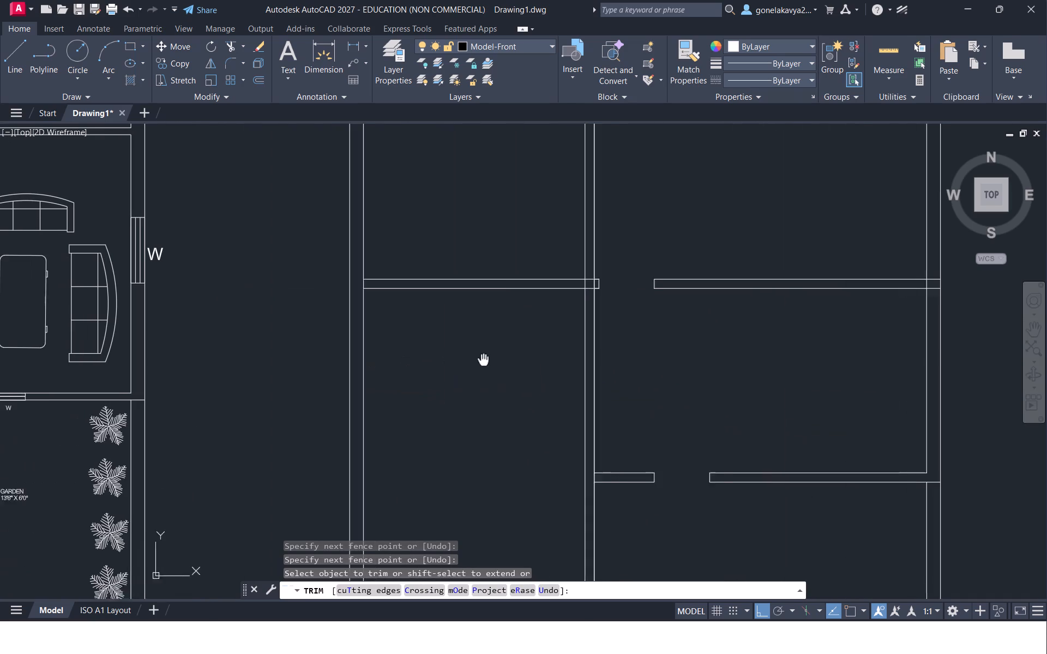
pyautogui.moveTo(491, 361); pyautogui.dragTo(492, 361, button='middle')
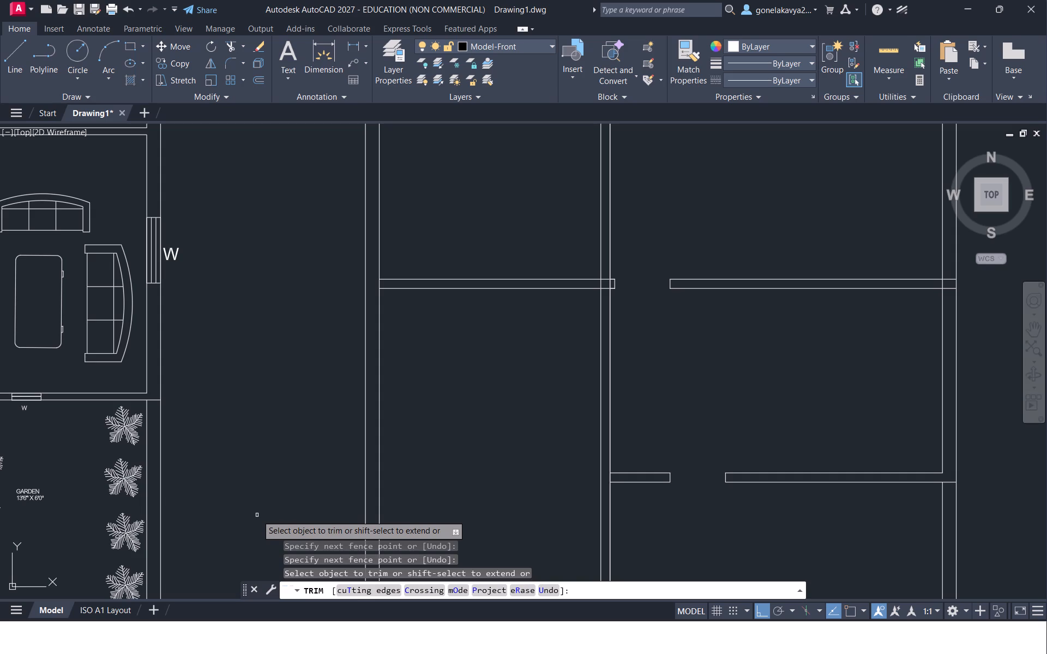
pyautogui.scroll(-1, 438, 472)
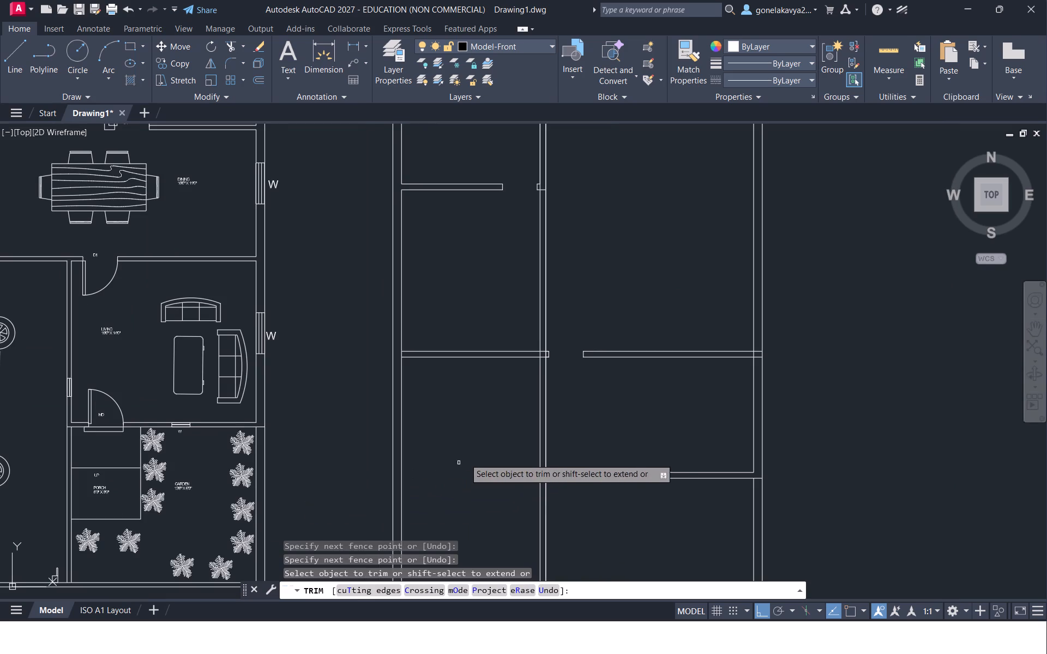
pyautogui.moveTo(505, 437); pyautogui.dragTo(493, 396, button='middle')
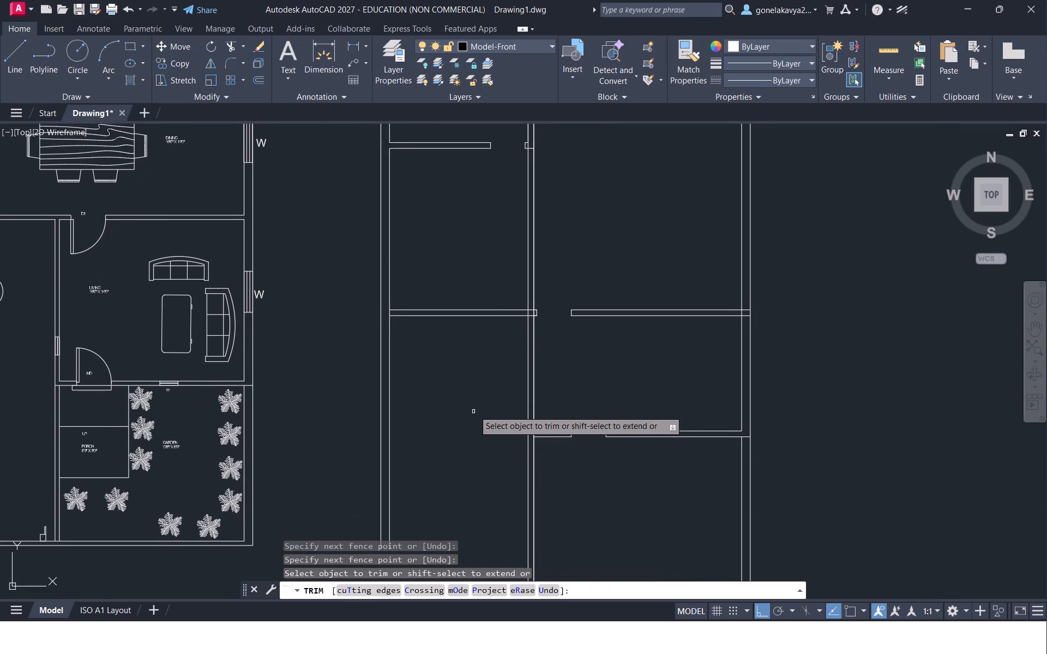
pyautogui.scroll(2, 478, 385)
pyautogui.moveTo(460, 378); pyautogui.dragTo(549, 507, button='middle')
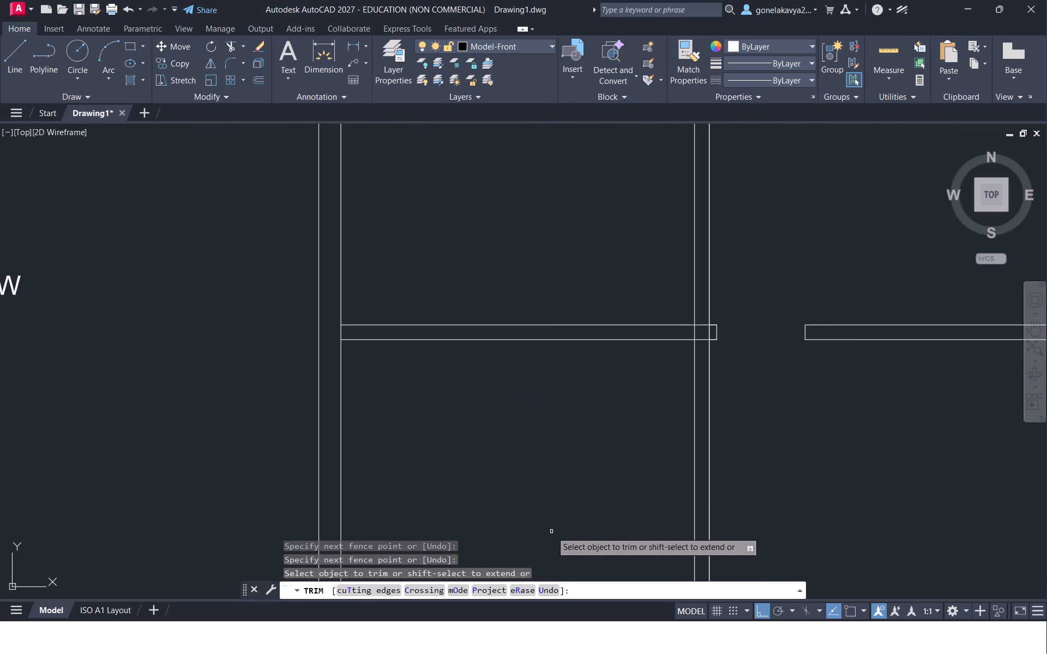
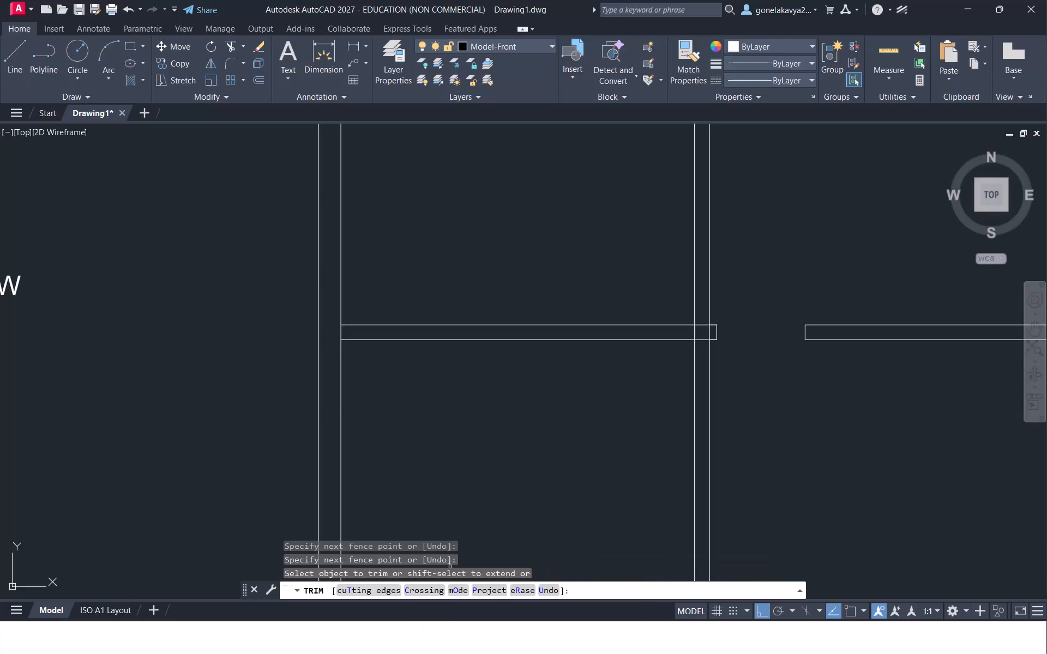
# Offset the left outer wall's inner line 5'0" into the plan, and offset the new line 6" to form a vertical partition.
pyautogui.scroll(-1, 450, 566)
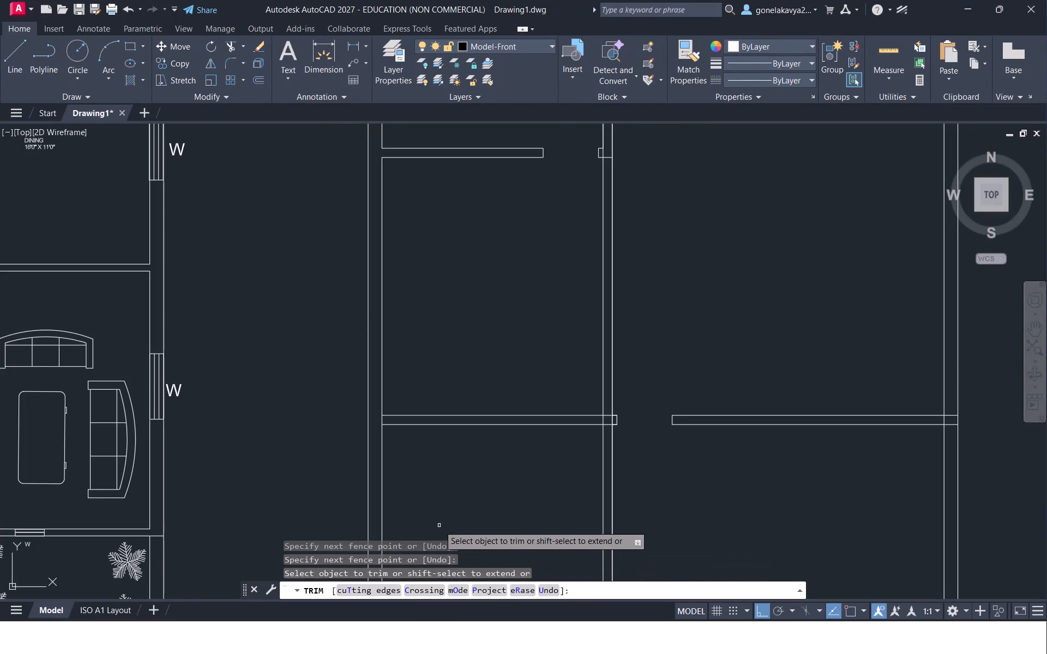
pyautogui.moveTo(442, 518); pyautogui.dragTo(538, 365, button='middle')
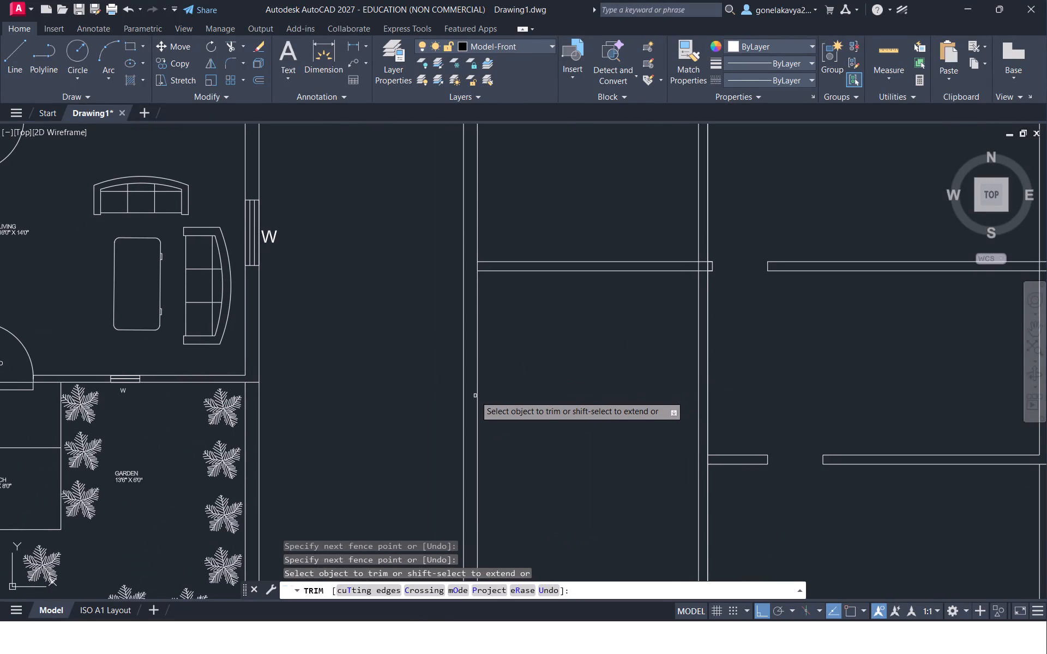
pyautogui.press('Escape')
pyautogui.press('o')
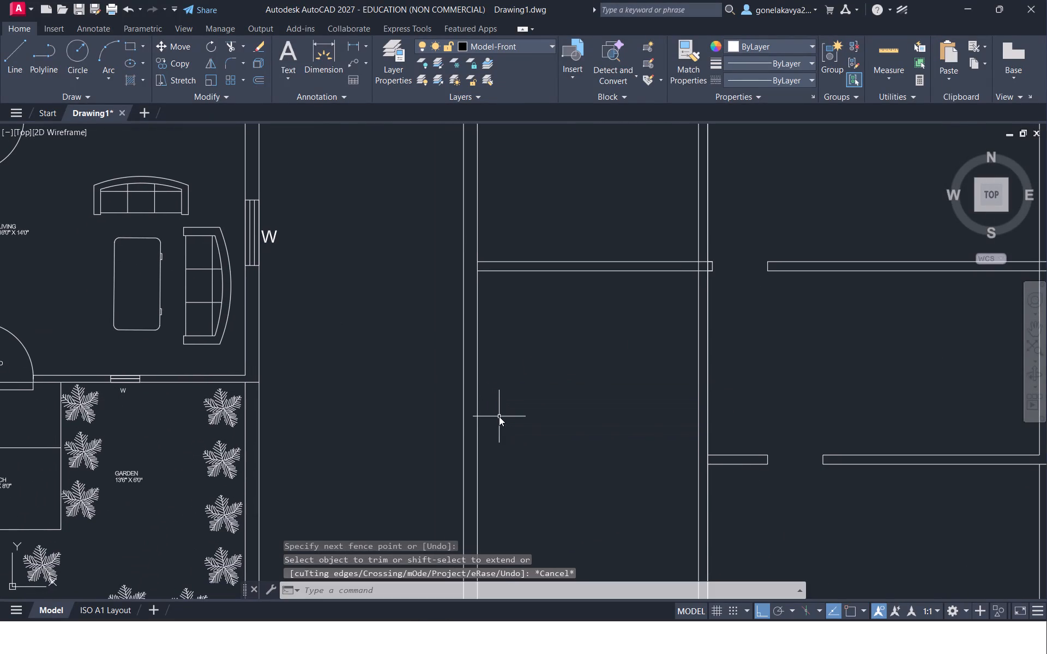
pyautogui.press('Return')
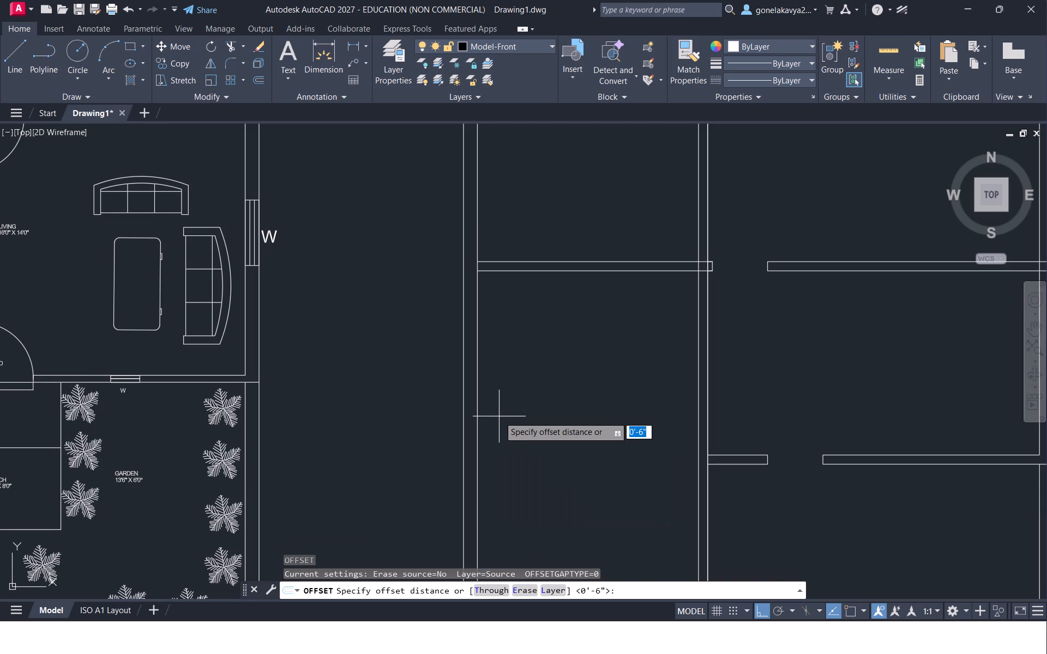
pyautogui.write('5\'0"')
pyautogui.press('Return')
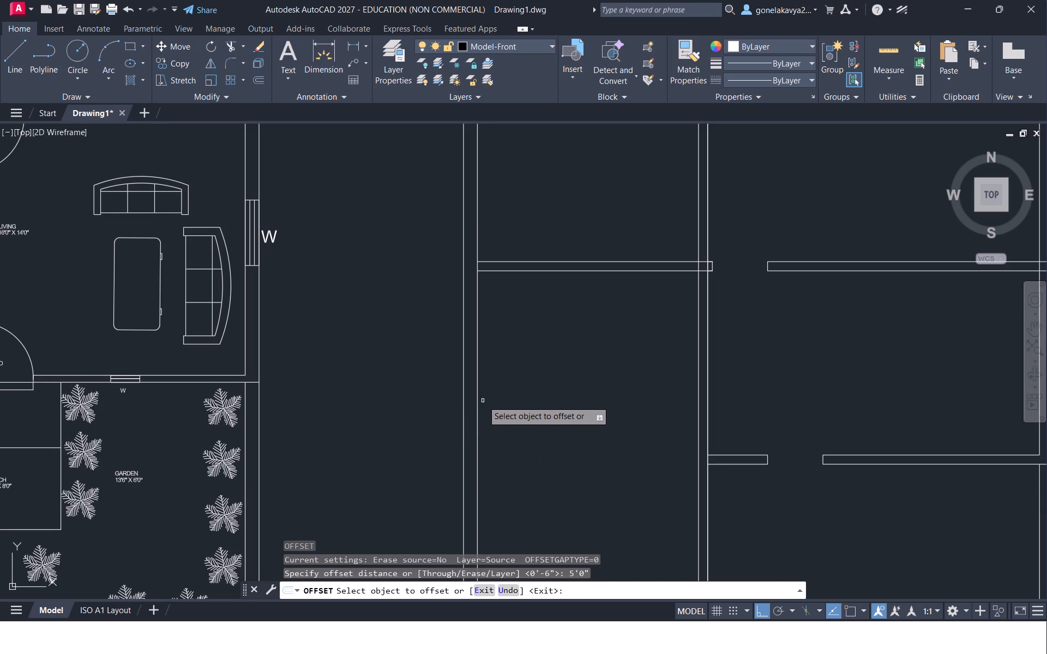
pyautogui.click(476, 407)
pyautogui.click(555, 394)
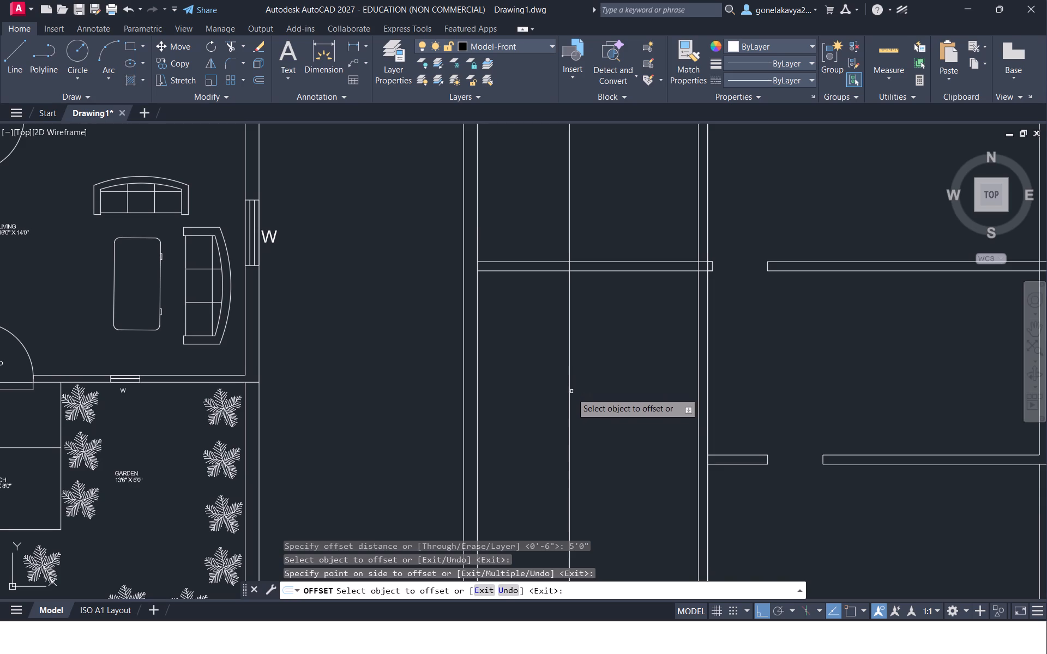
pyautogui.click(568, 403)
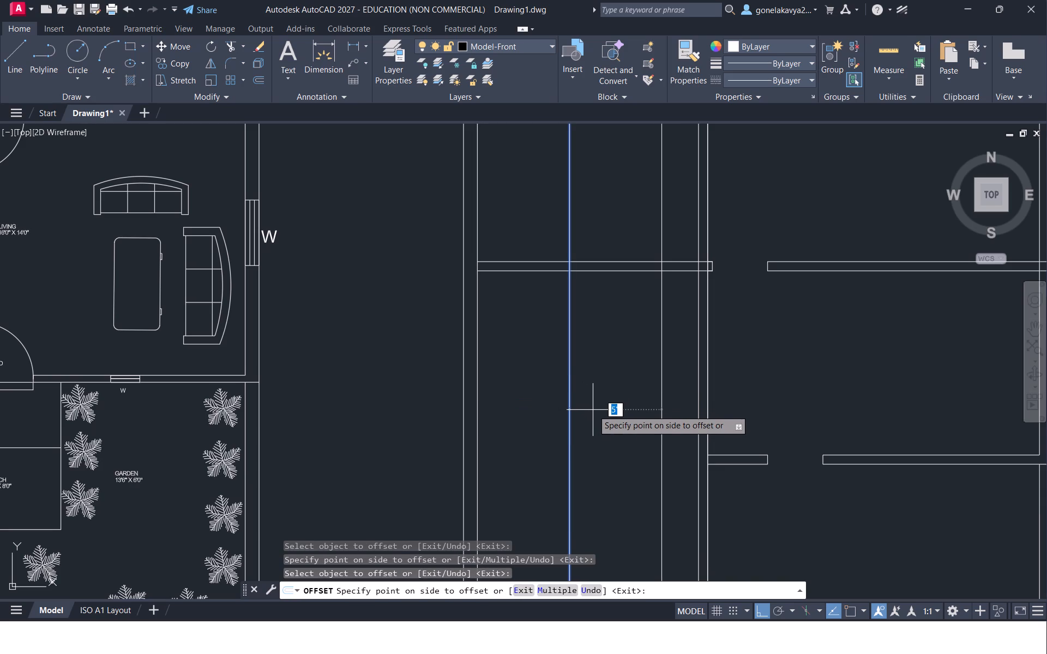
pyautogui.press('0')
pyautogui.press('BackSpace')
pyautogui.write('6"')
pyautogui.press('Return')
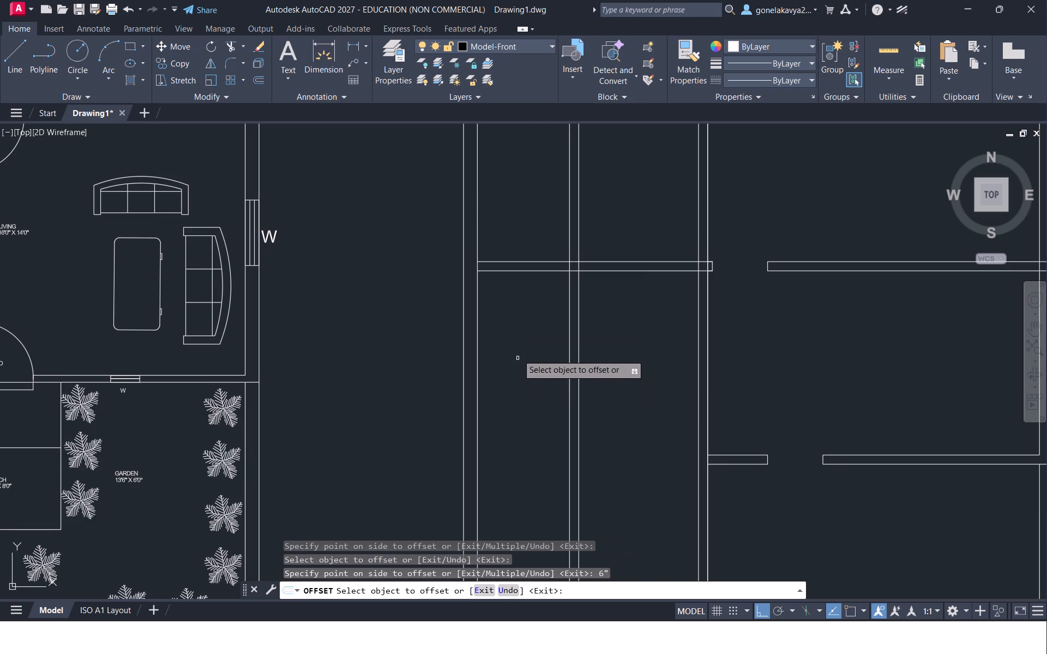
# Offset the lower line of the horizontal wall 8'0" downward, and offset the new line 6" for the wall thickness.
pyautogui.click(531, 271)
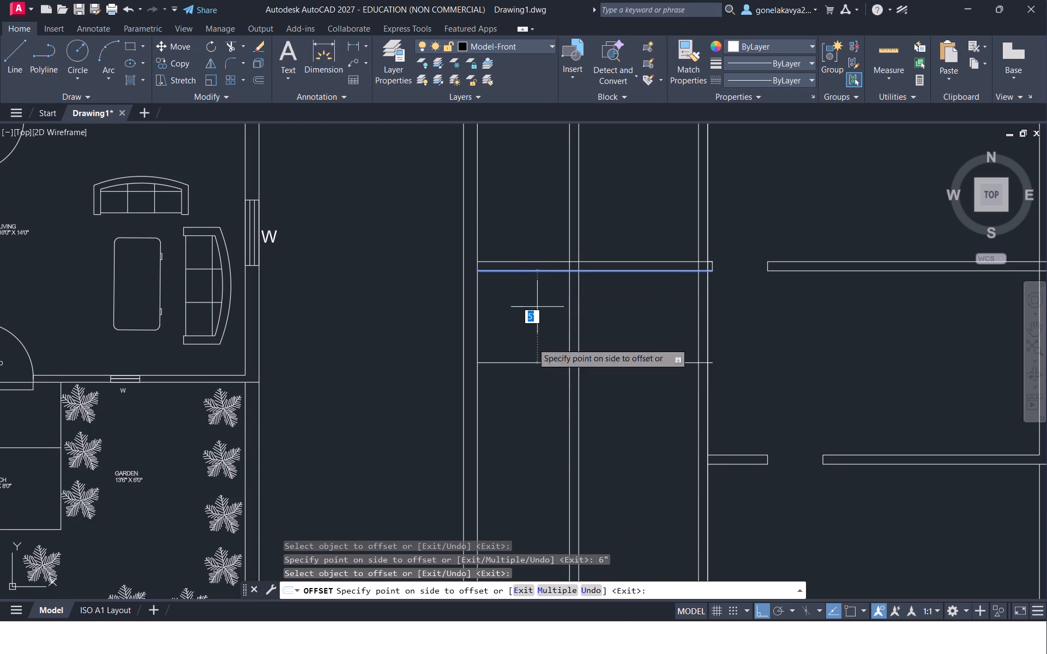
pyautogui.write("8'")
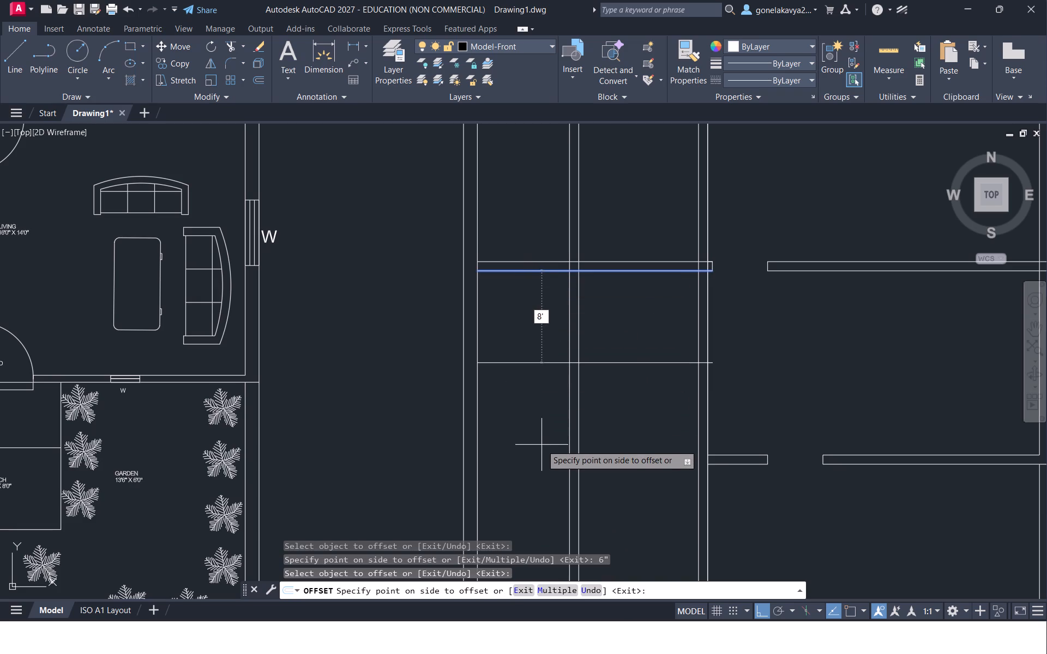
pyautogui.write('0"')
pyautogui.press('Return')
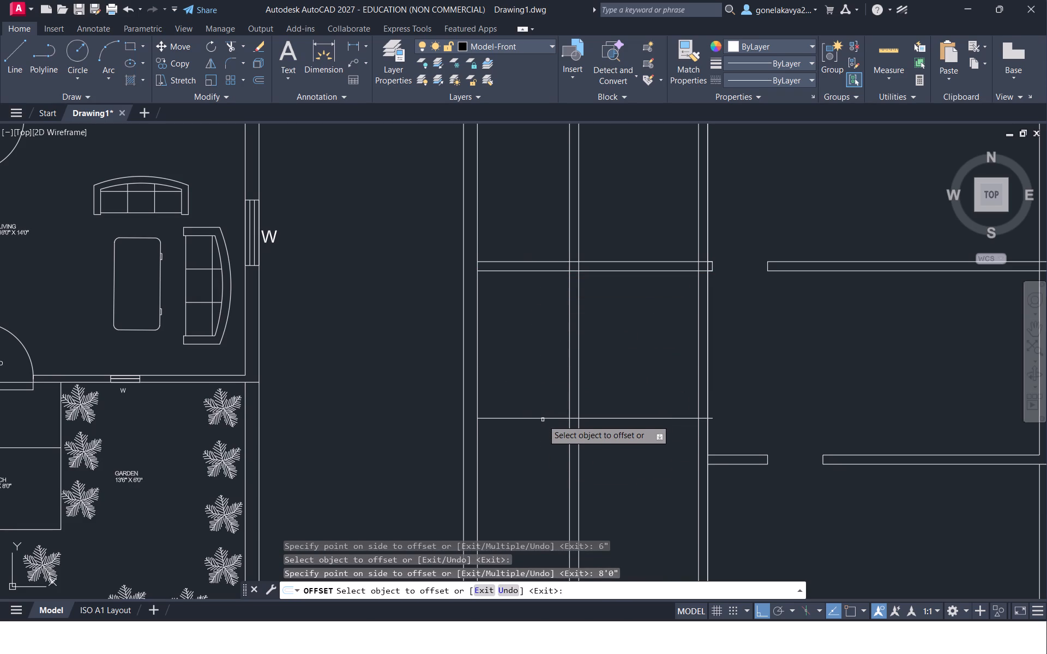
pyautogui.moveTo(547, 416); pyautogui.dragTo(552, 420)
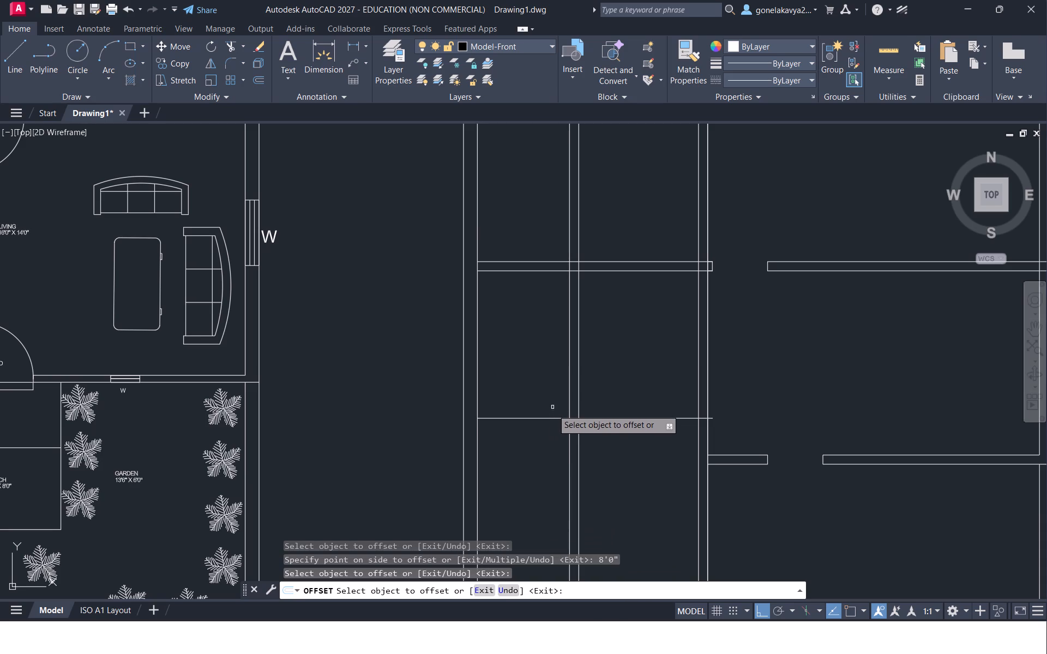
pyautogui.click(552, 416)
pyautogui.write('6"')
pyautogui.press('Return')
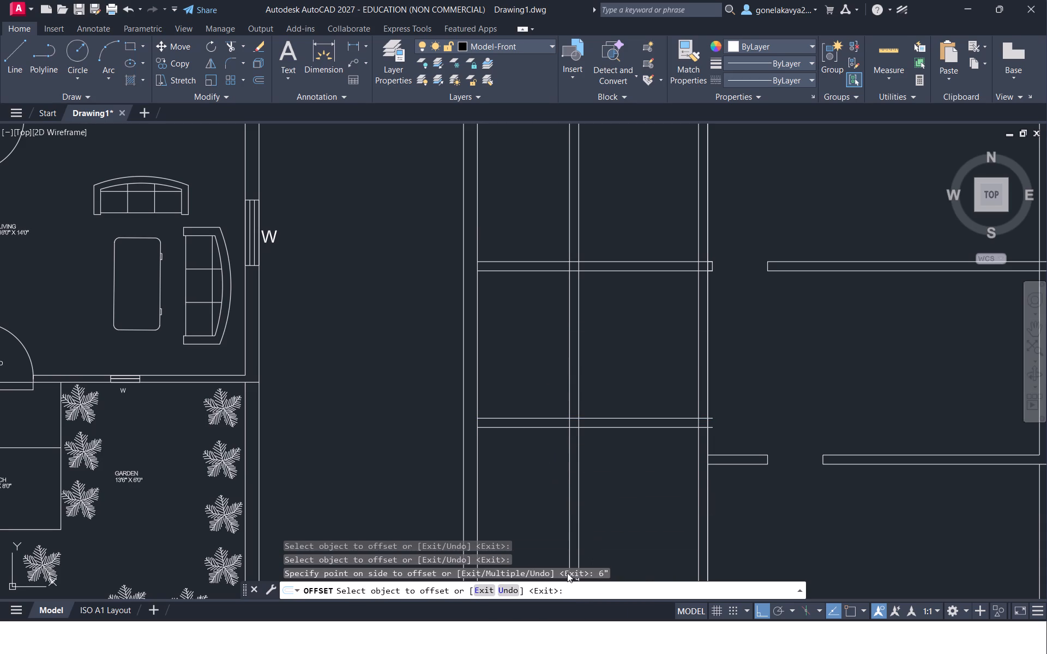
# Offset the same horizontal wall's lower line 15'0" downward, and offset the new line 6" to form another horizontal wall.
pyautogui.moveTo(623, 513); pyautogui.dragTo(586, 364, button='middle')
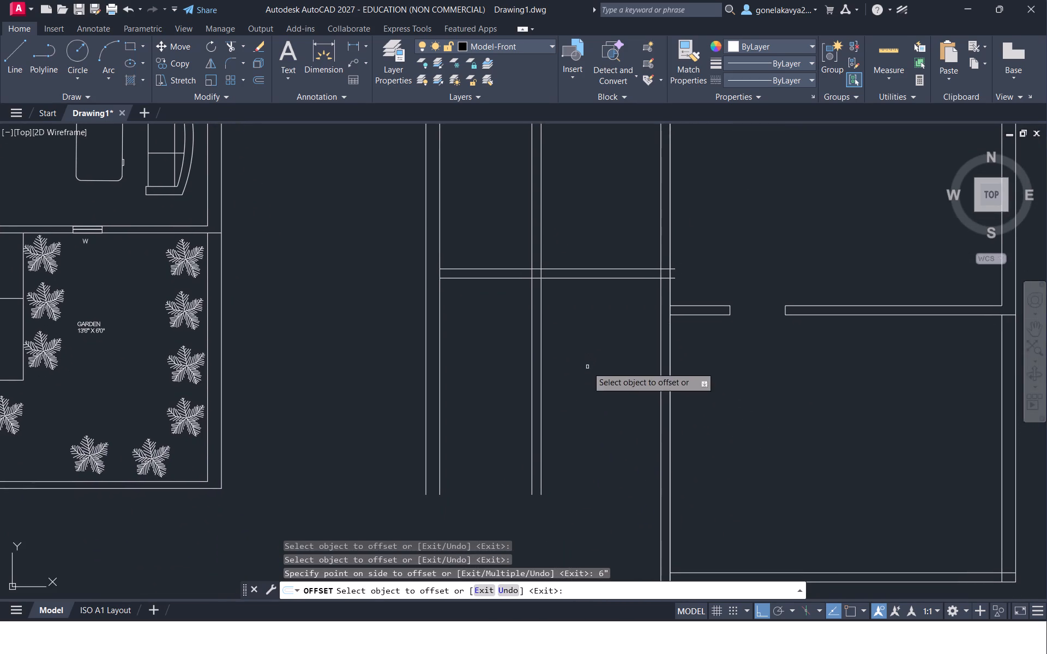
pyautogui.moveTo(452, 320); pyautogui.dragTo(454, 422, button='middle')
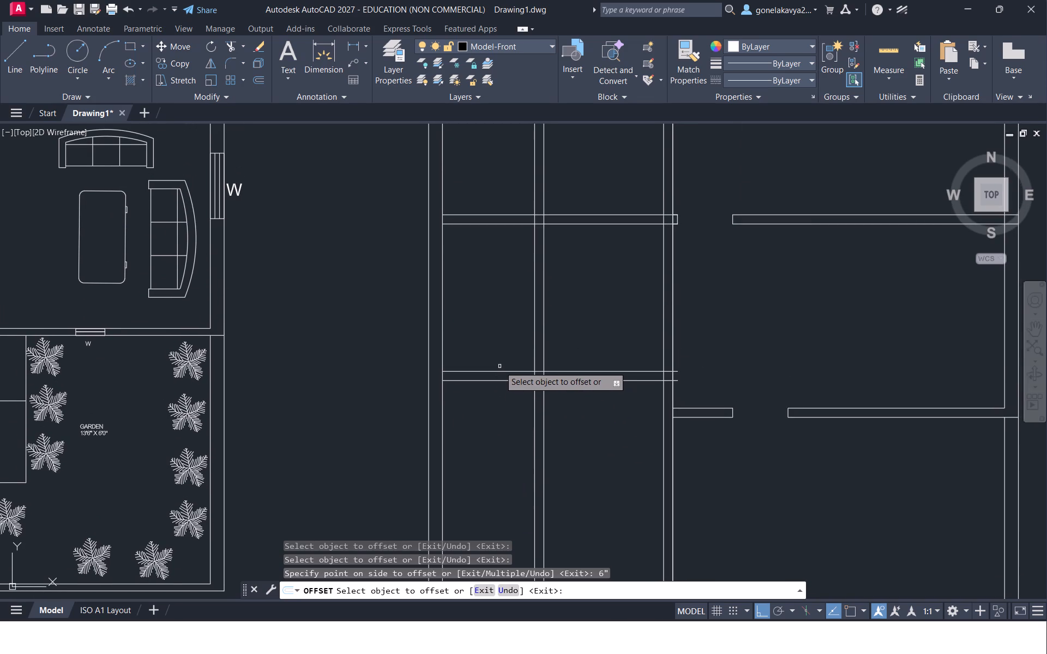
pyautogui.scroll(-2, 500, 366)
pyautogui.scroll(1, 535, 332)
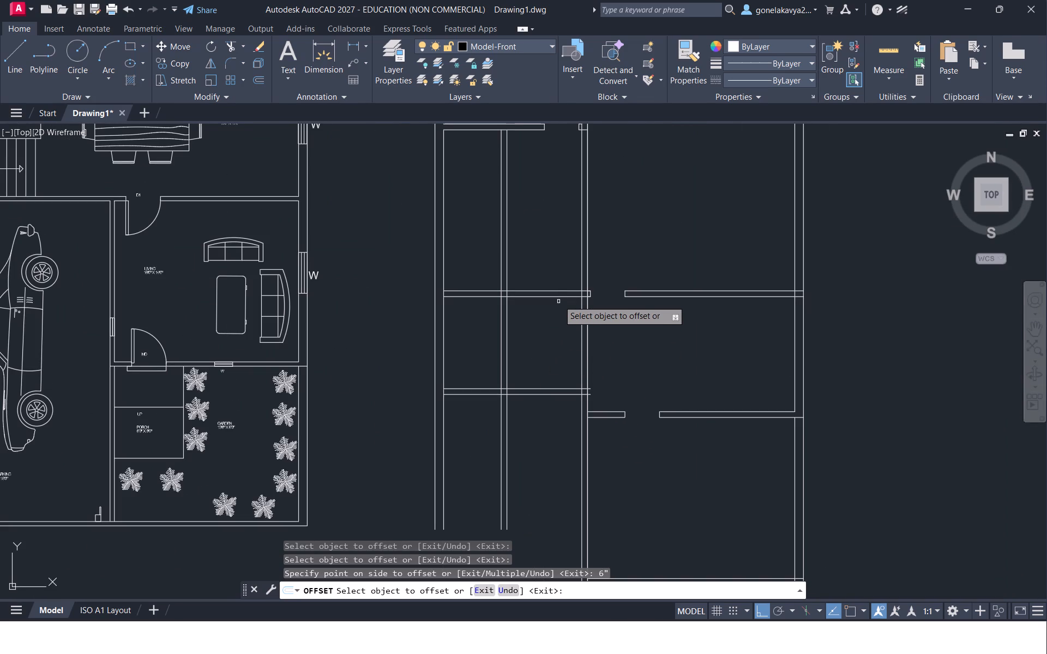
pyautogui.click(557, 297)
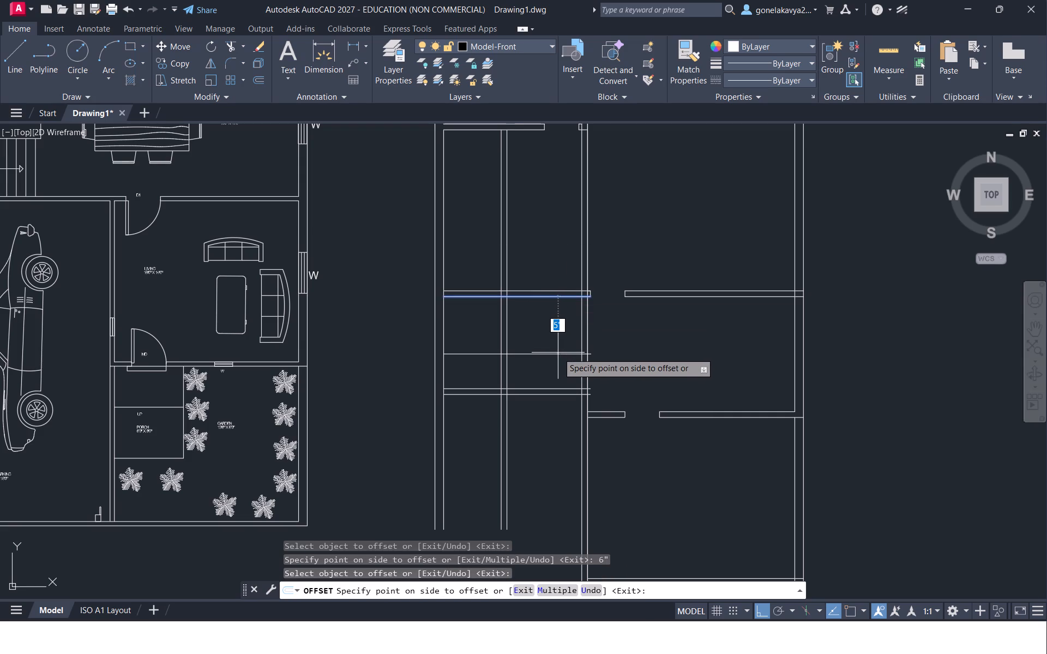
pyautogui.press('1')
pyautogui.write('5\'0"')
pyautogui.press('Return')
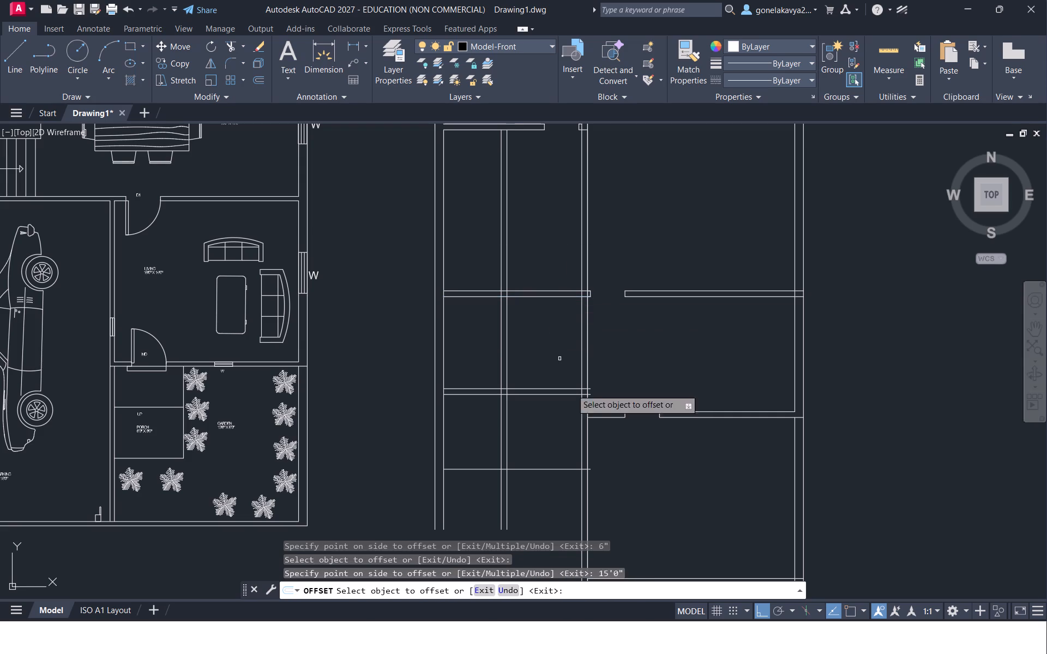
pyautogui.click(538, 470)
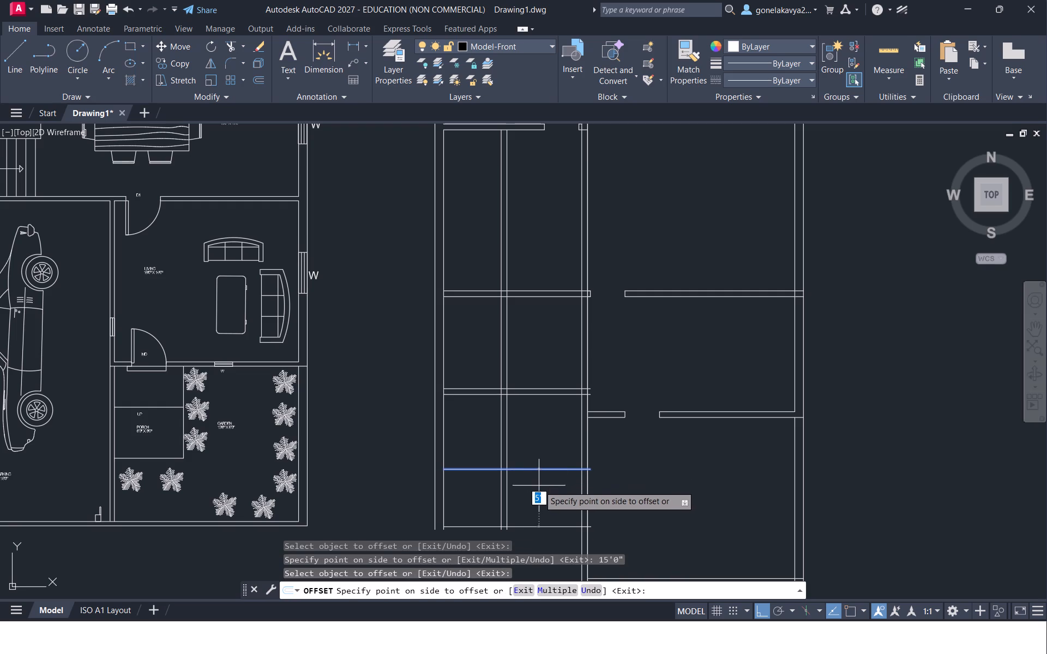
pyautogui.write('6"')
pyautogui.press('Return')
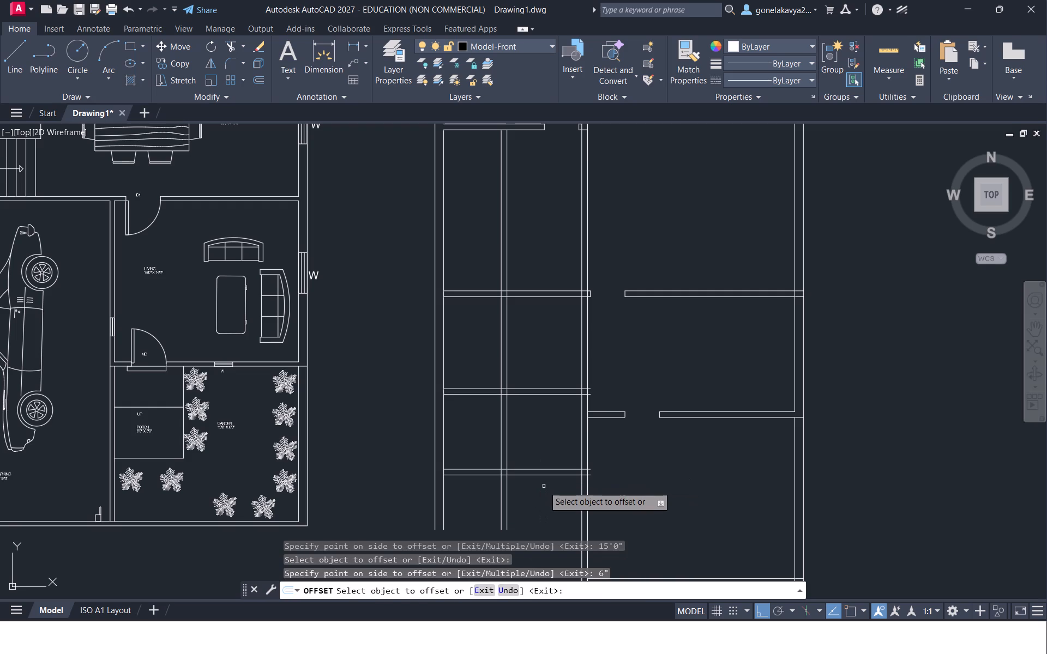
pyautogui.scroll(1, 518, 429)
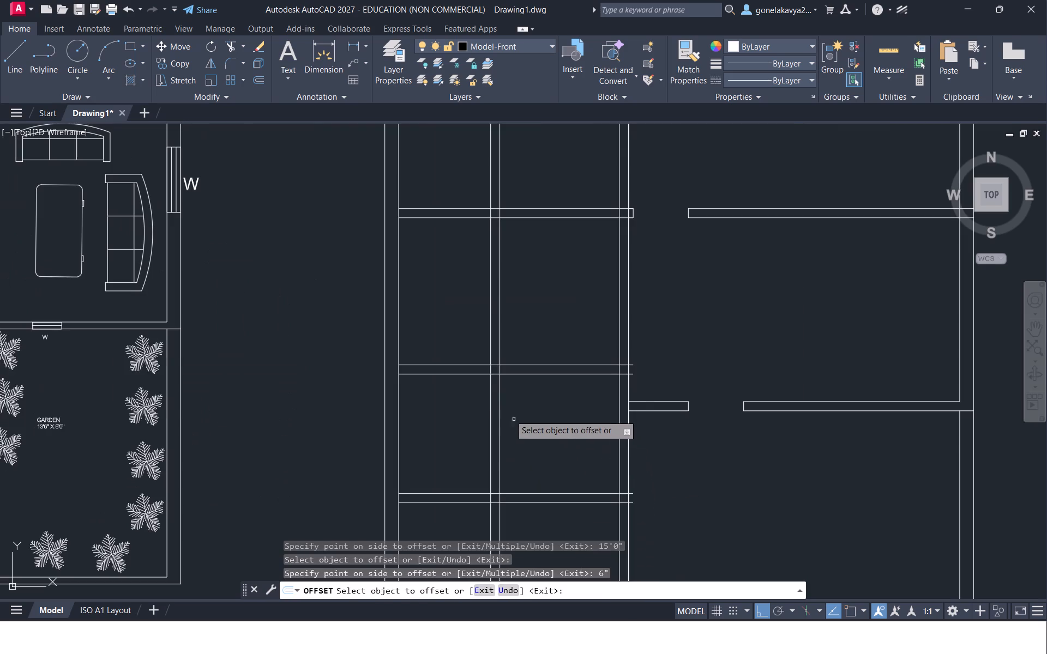
pyautogui.scroll(-1, 493, 404)
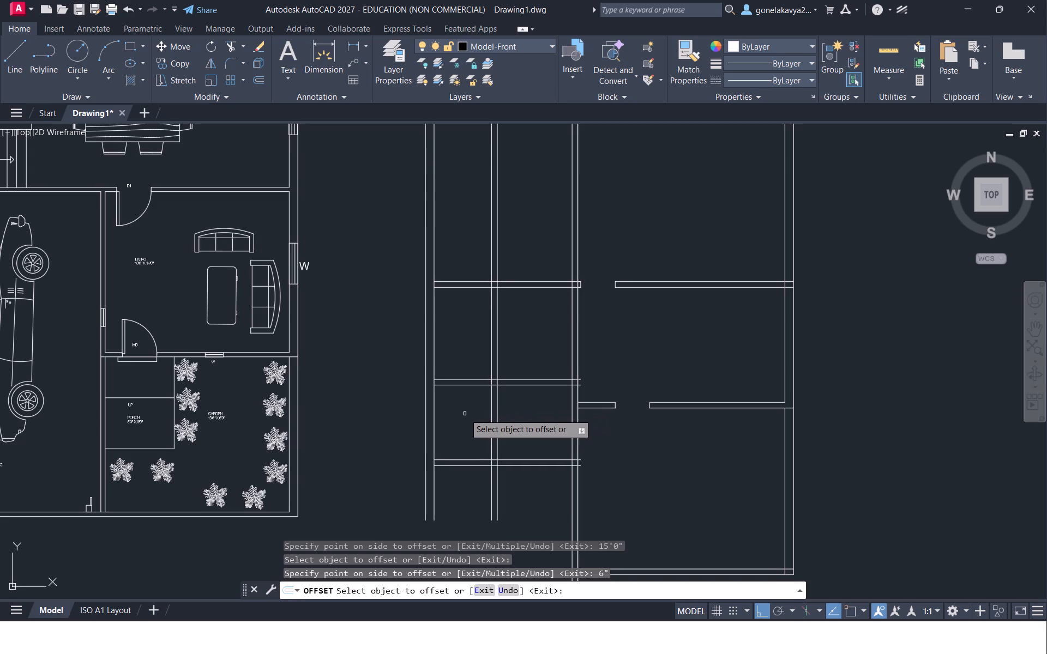
pyautogui.press('Escape')
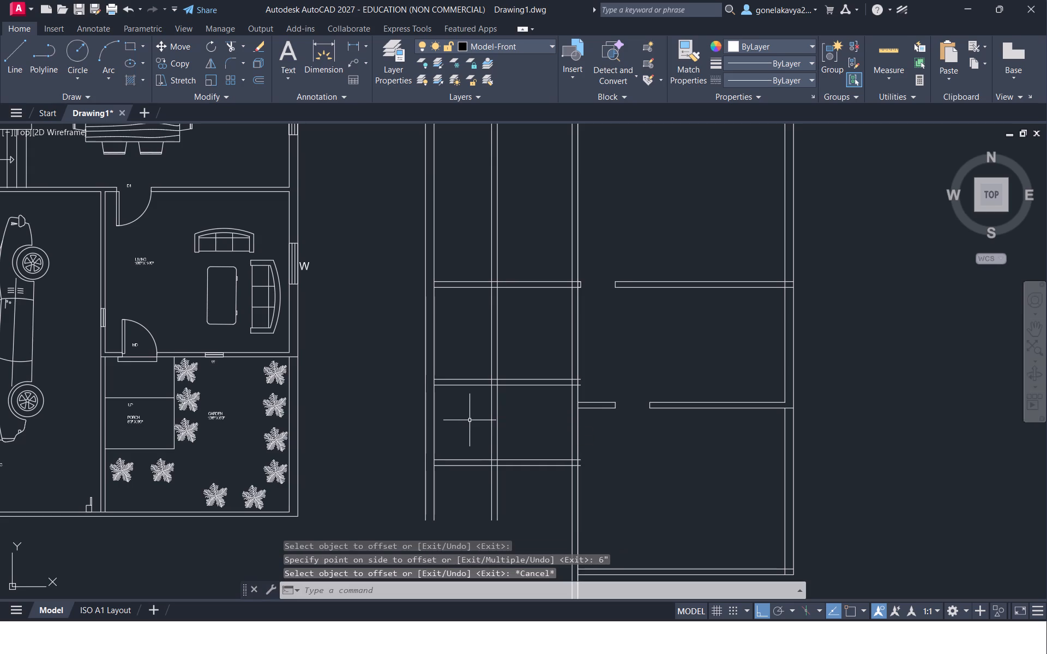
# Trim the vertical partition's two lines so they remain only between the original horizontal wall and the new wall 8'0" below it.
pyautogui.write('TR')
pyautogui.press('space')
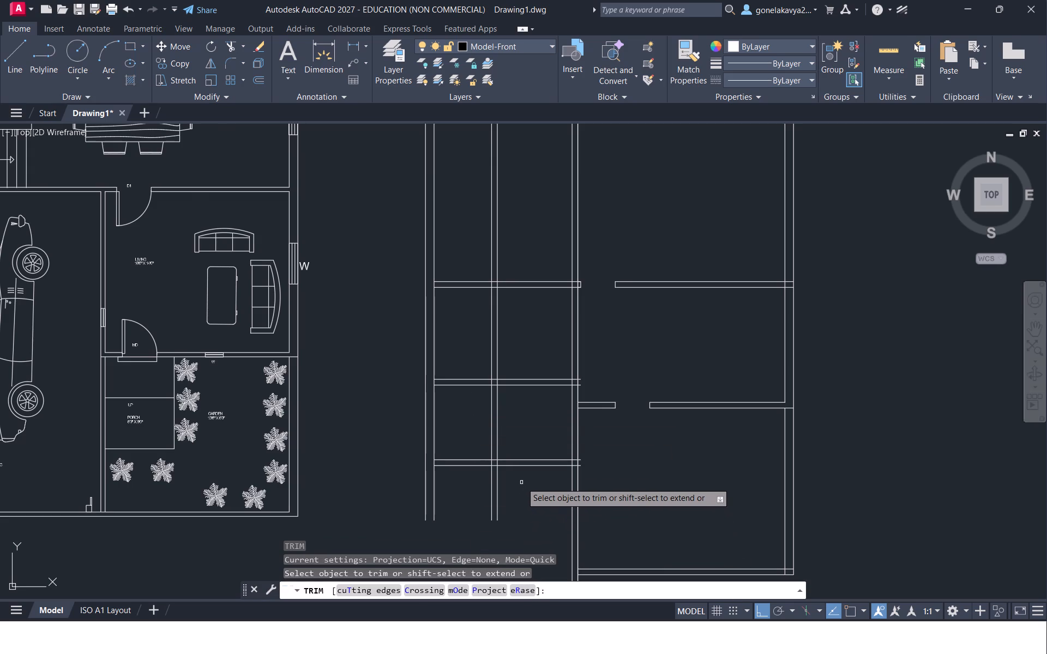
pyautogui.scroll(-1, 532, 496)
pyautogui.scroll(1, 528, 502)
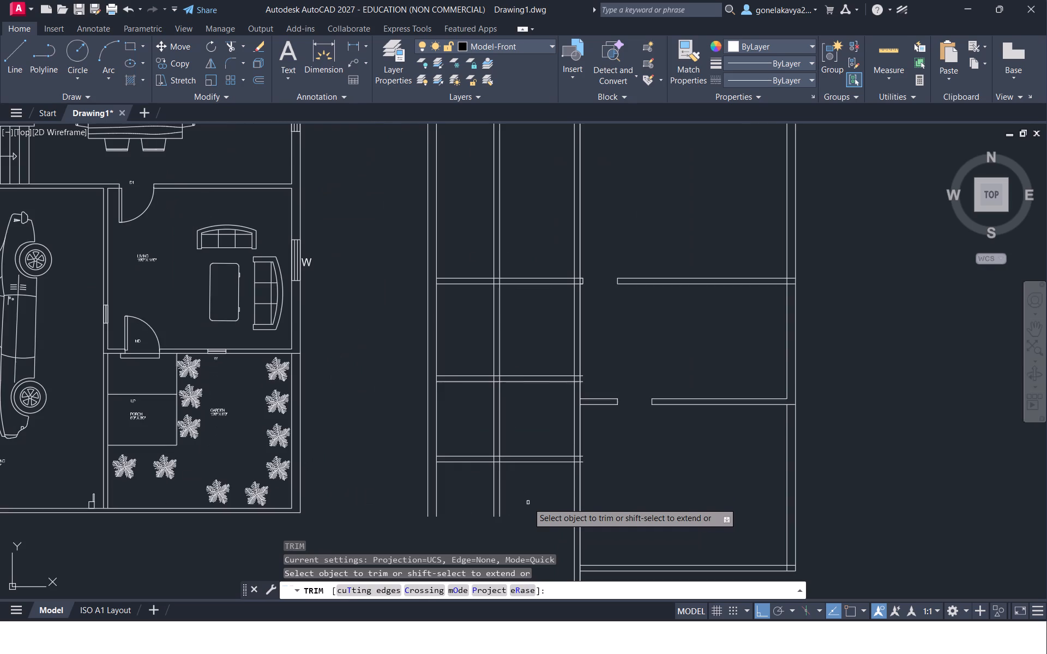
pyautogui.moveTo(522, 488); pyautogui.dragTo(439, 516)
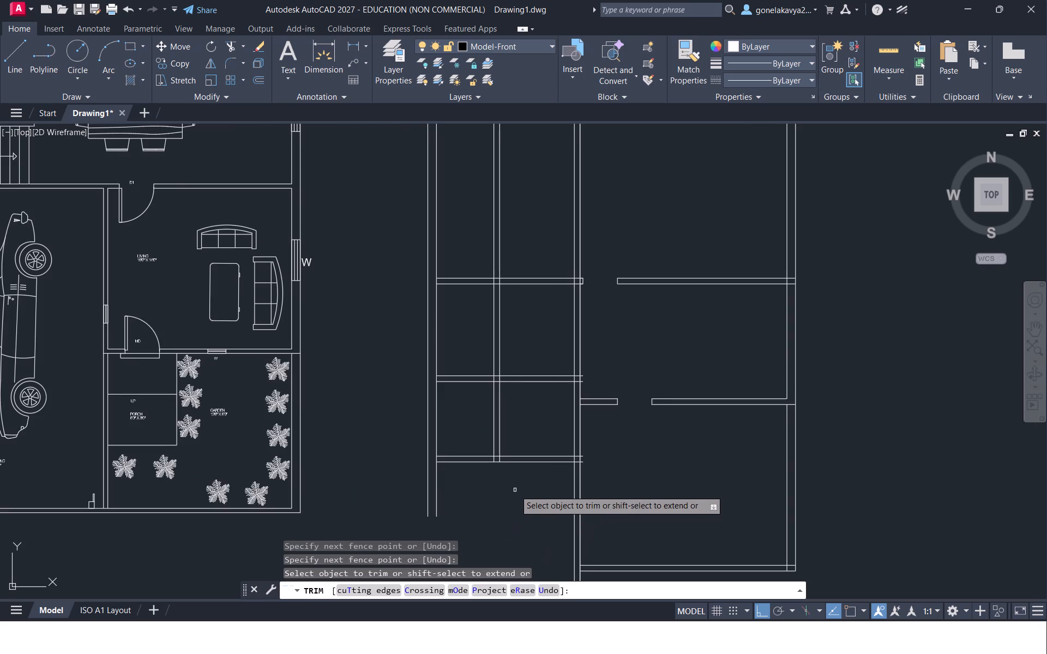
pyautogui.moveTo(520, 493); pyautogui.dragTo(517, 588, button='middle')
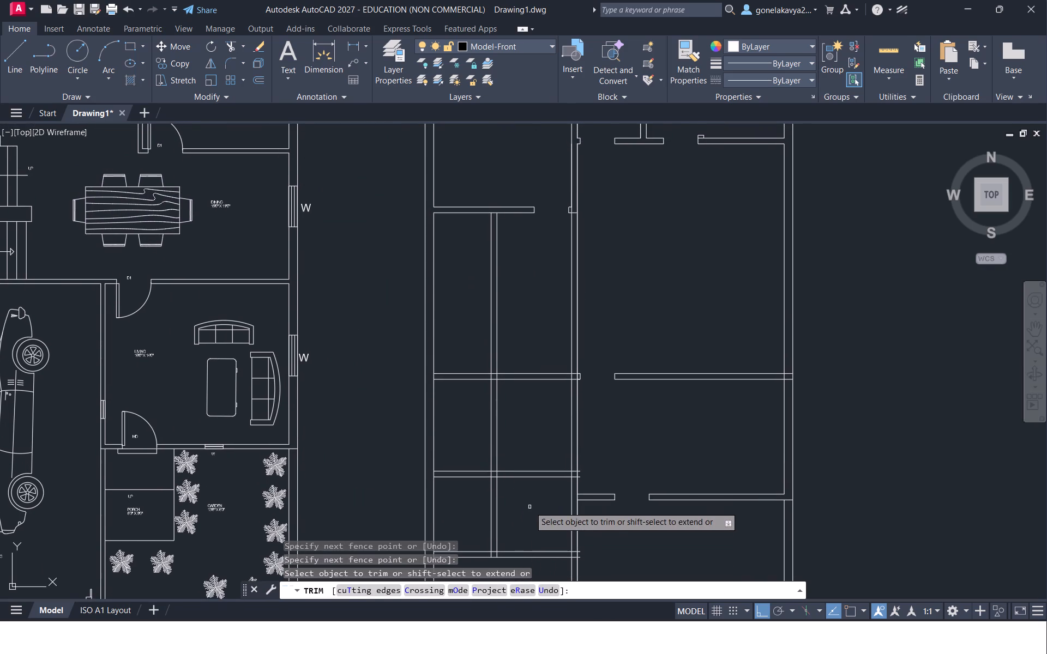
pyautogui.moveTo(529, 506); pyautogui.dragTo(467, 532)
pyautogui.moveTo(501, 338); pyautogui.dragTo(472, 357)
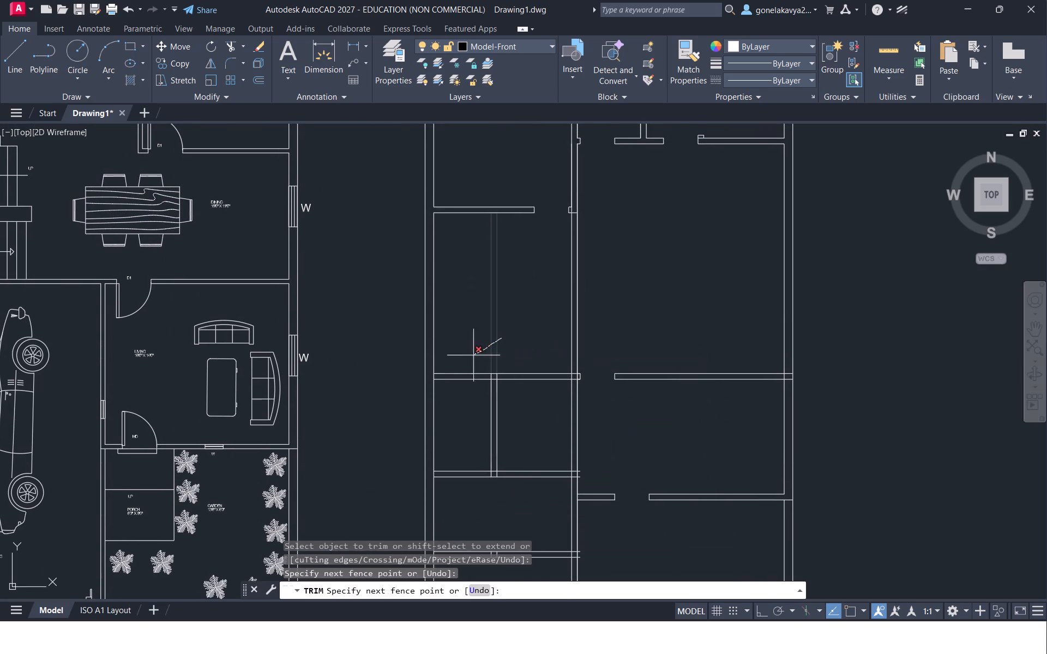
pyautogui.moveTo(472, 357); pyautogui.dragTo(466, 360)
# Trim the left line of the central vertical wall where it passes through the original horizontal wall beside the opening.
pyautogui.moveTo(532, 443); pyautogui.dragTo(433, 474, button='middle')
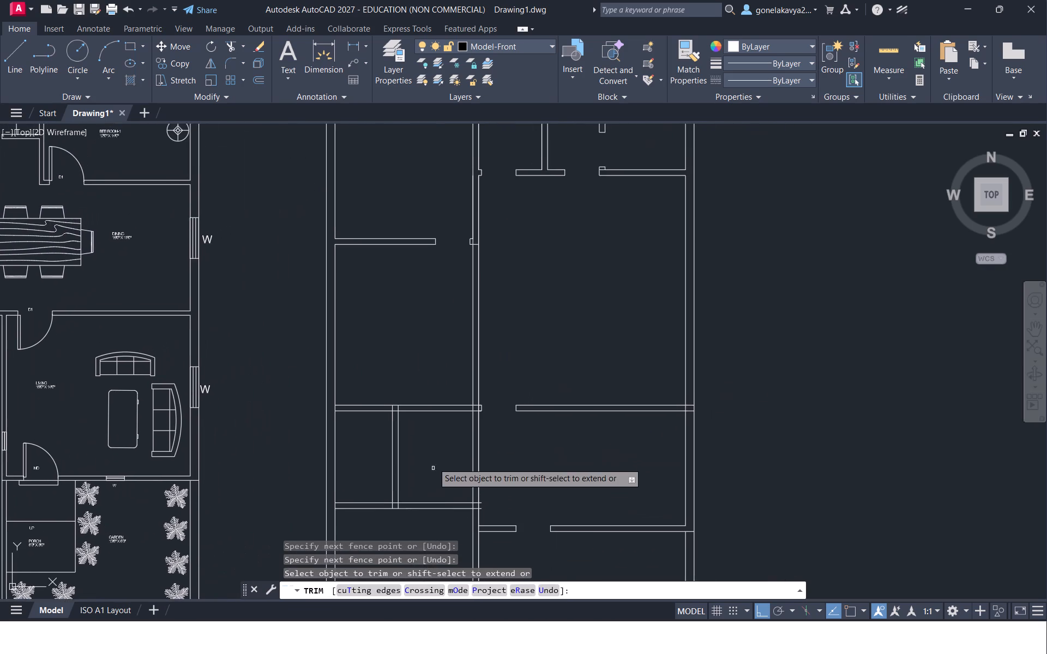
pyautogui.scroll(1, 429, 453)
pyautogui.moveTo(436, 453); pyautogui.dragTo(459, 501, button='middle')
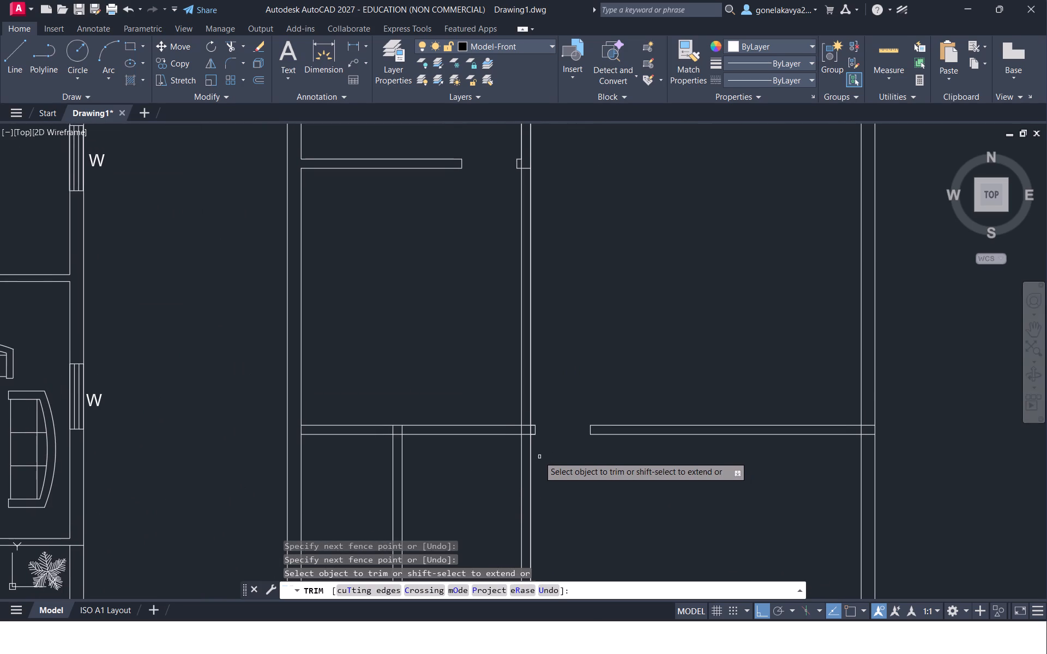
pyautogui.scroll(2, 534, 448)
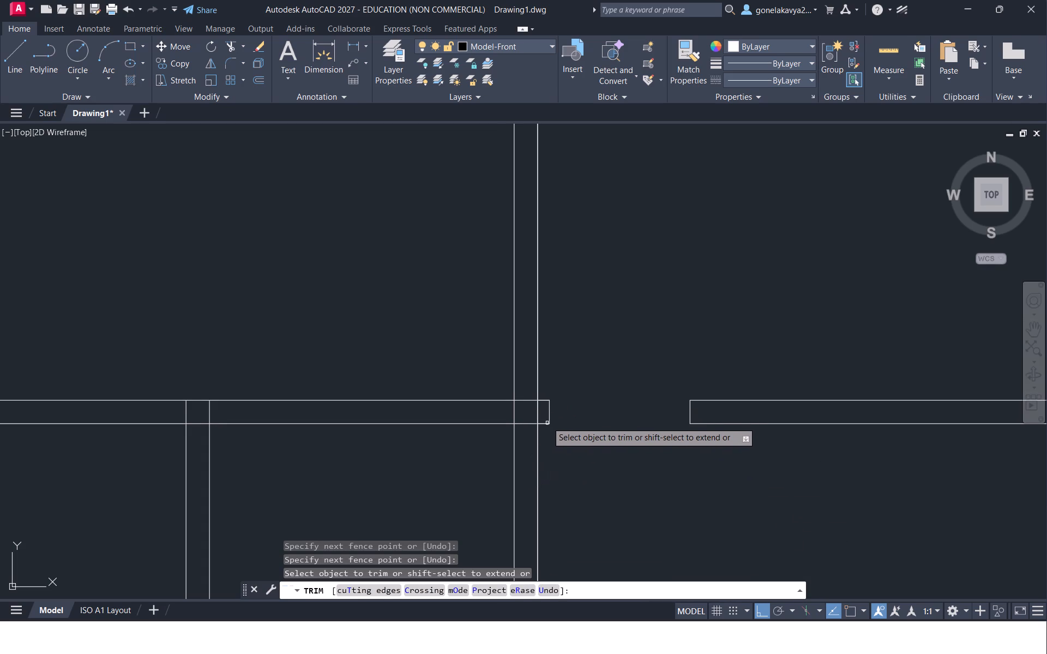
pyautogui.scroll(3, 544, 416)
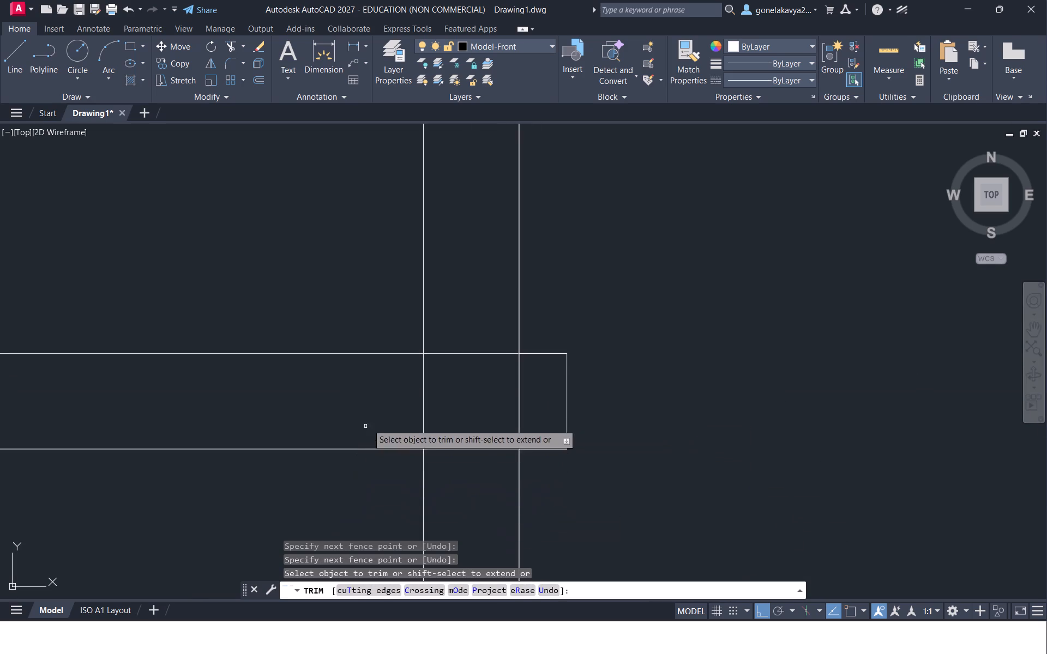
pyautogui.click(426, 383)
pyautogui.click(394, 443)
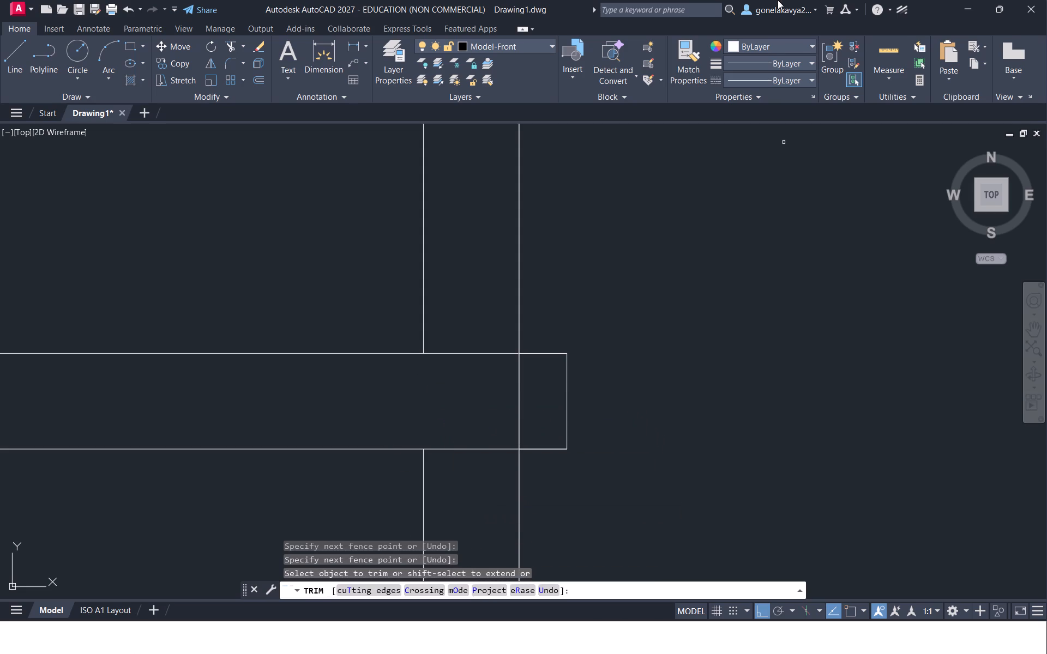
pyautogui.scroll(-2, 792, 0)
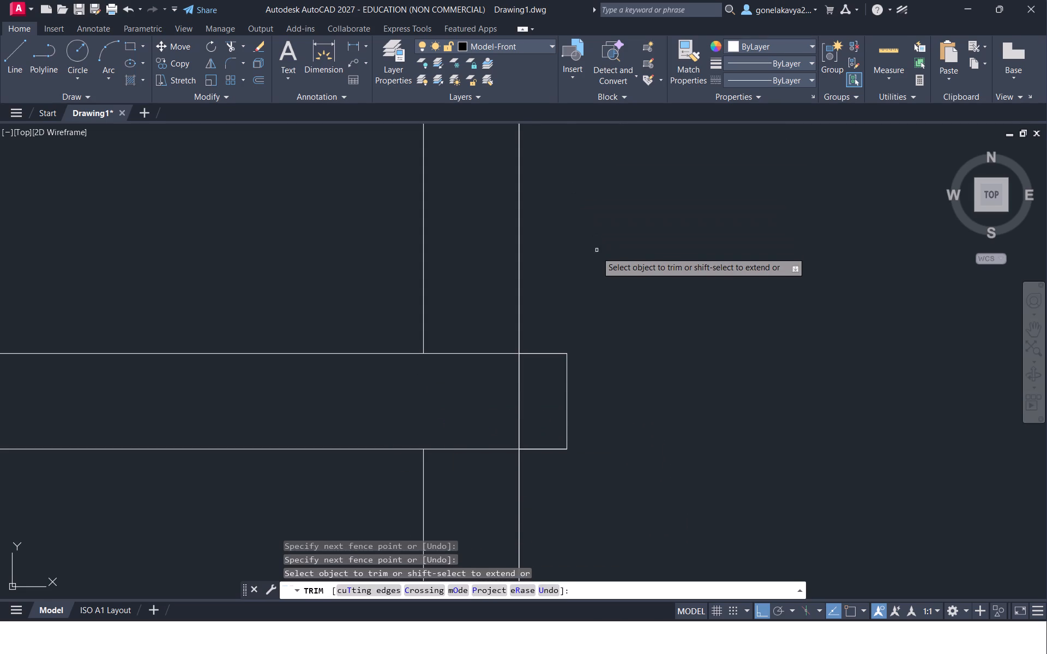
# Trim the central vertical wall's lines between the two horizontal walls, and remove the lower wall's line crossing between them at their junction.
pyautogui.scroll(-2, 597, 252)
pyautogui.moveTo(614, 229); pyautogui.dragTo(601, 477, button='middle')
pyautogui.scroll(-3, 600, 464)
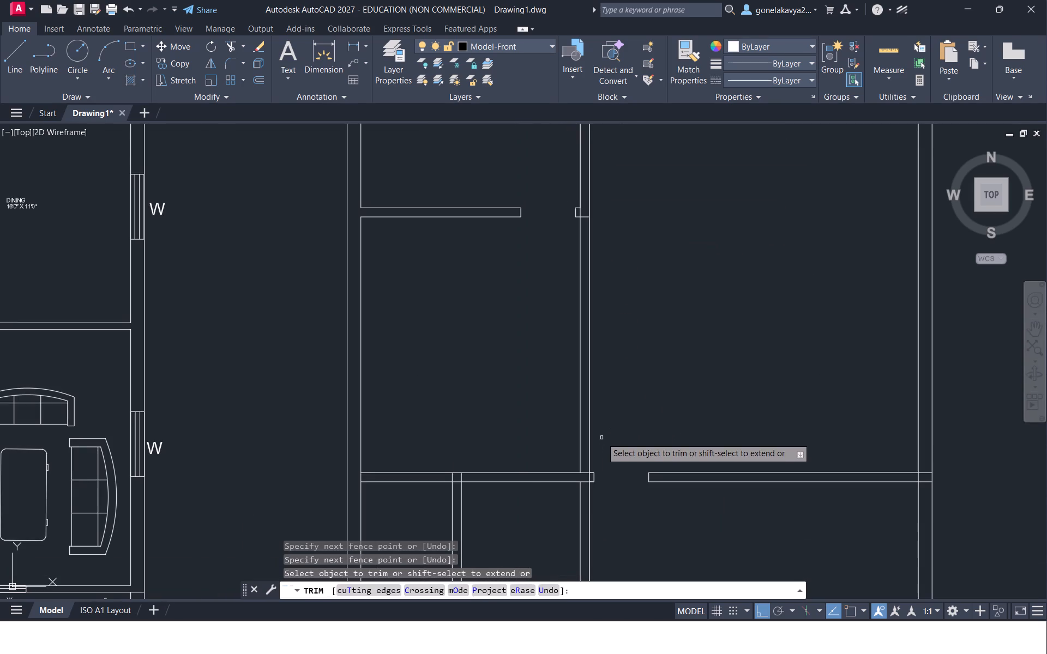
pyautogui.moveTo(615, 343); pyautogui.dragTo(570, 351)
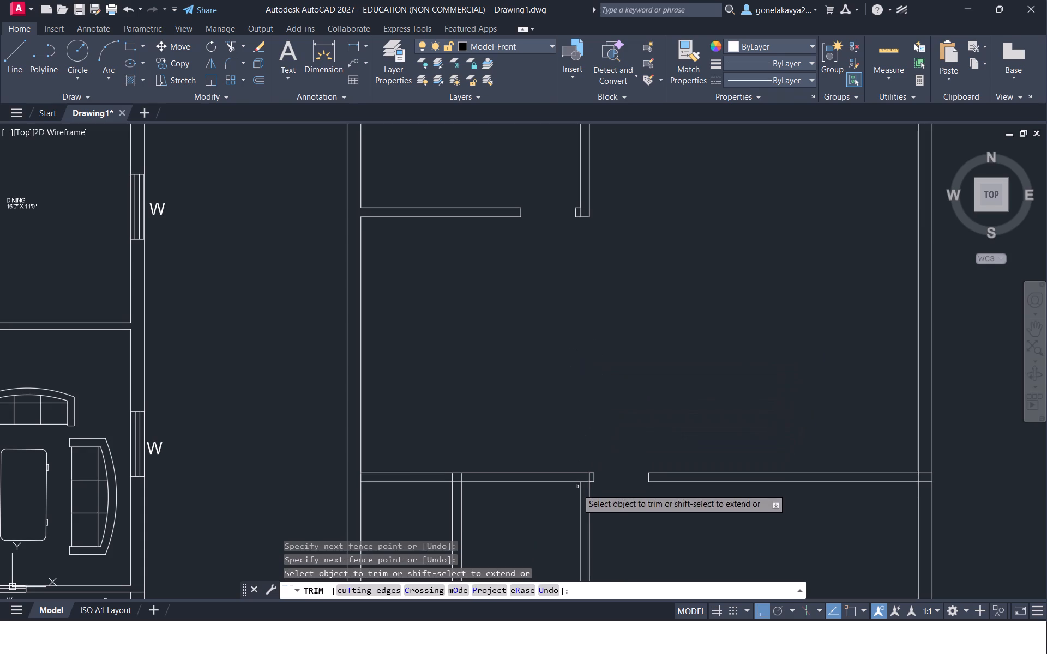
pyautogui.scroll(2, 576, 480)
pyautogui.moveTo(596, 482); pyautogui.dragTo(599, 513)
pyautogui.moveTo(476, 552); pyautogui.dragTo(590, 392, button='middle')
pyautogui.scroll(-1, 592, 391)
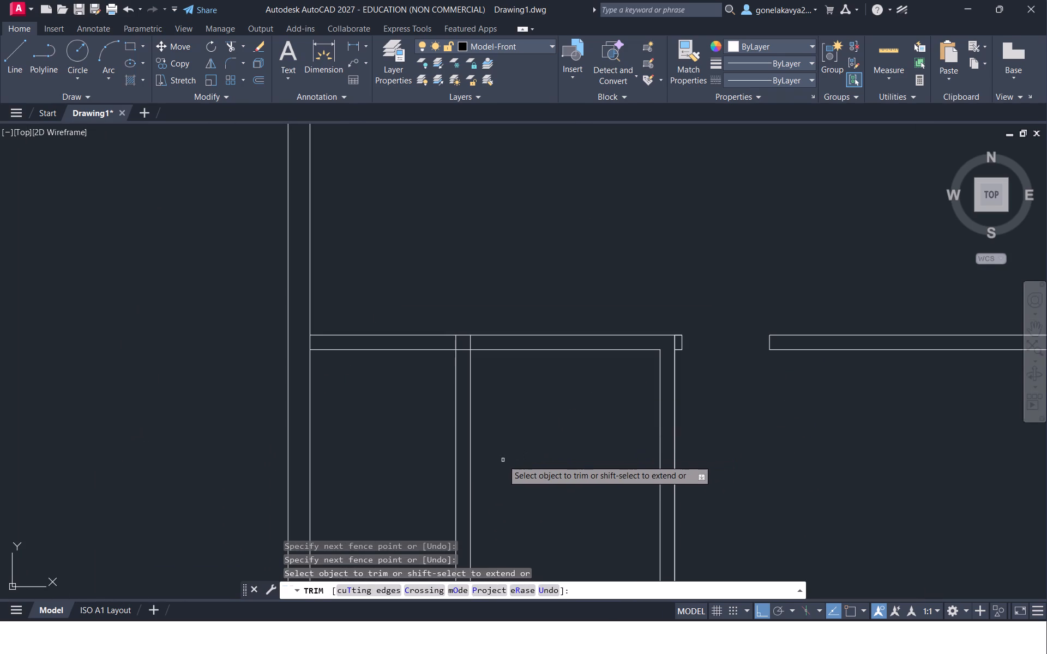
# Offset the upper line of the horizontal wall meeting the vertical partition's bottom 6" upward, and offset the new line 3' upward.
pyautogui.moveTo(503, 460); pyautogui.dragTo(497, 380, button='middle')
pyautogui.scroll(-2, 497, 380)
pyautogui.moveTo(523, 386); pyautogui.dragTo(525, 413, button='middle')
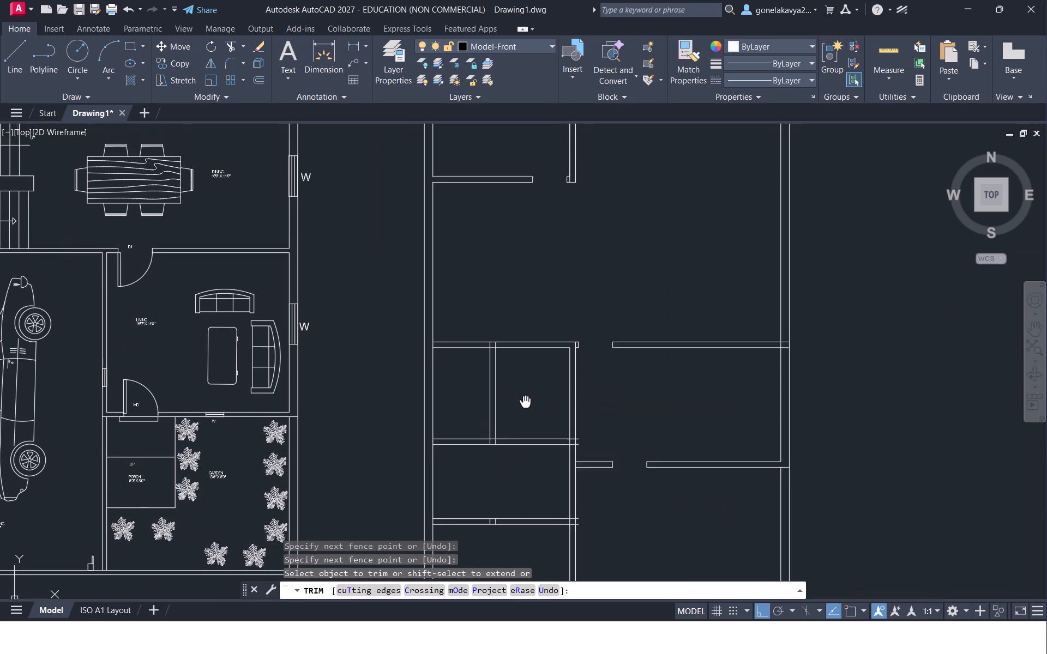
pyautogui.moveTo(525, 413); pyautogui.dragTo(523, 476, button='middle')
pyautogui.scroll(2, 520, 463)
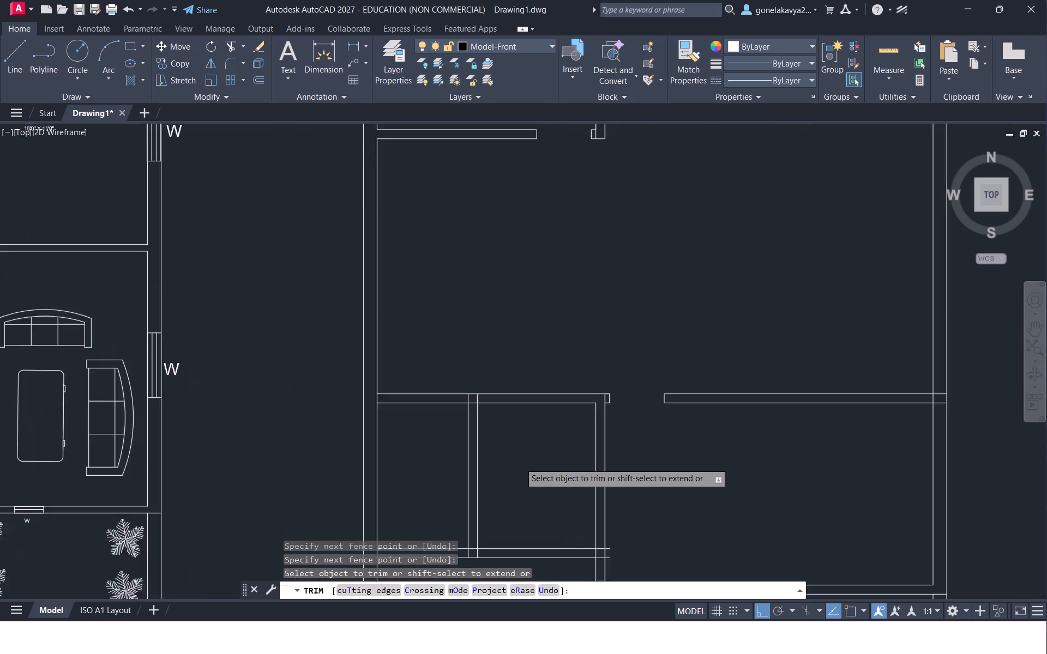
pyautogui.moveTo(524, 464); pyautogui.dragTo(649, 471, button='middle')
pyautogui.scroll(-2, 649, 471)
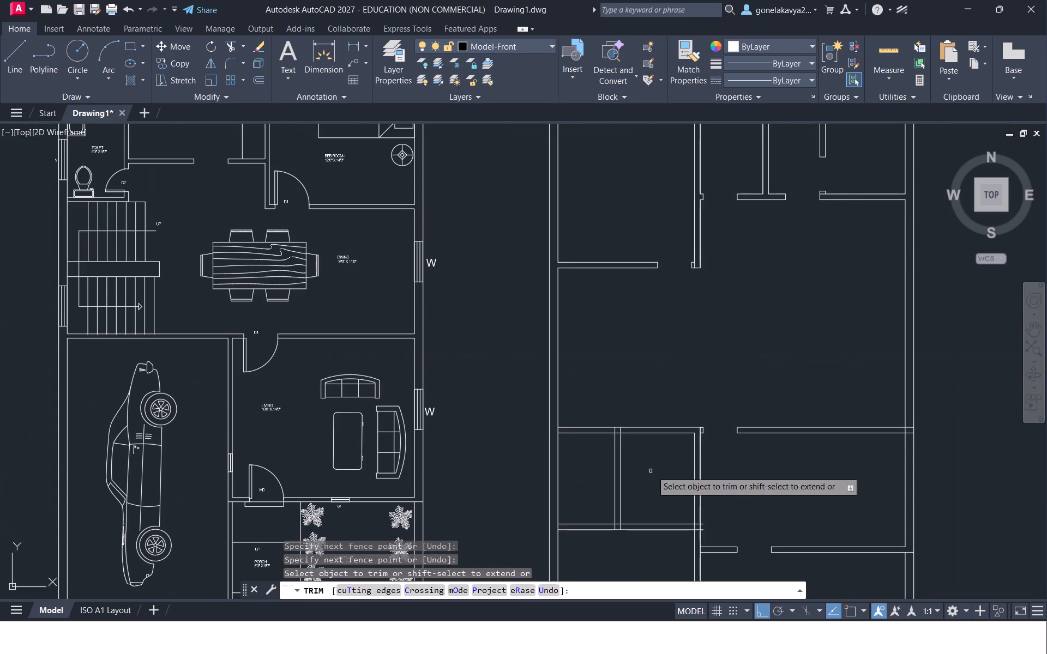
pyautogui.moveTo(647, 488); pyautogui.dragTo(653, 451, button='middle')
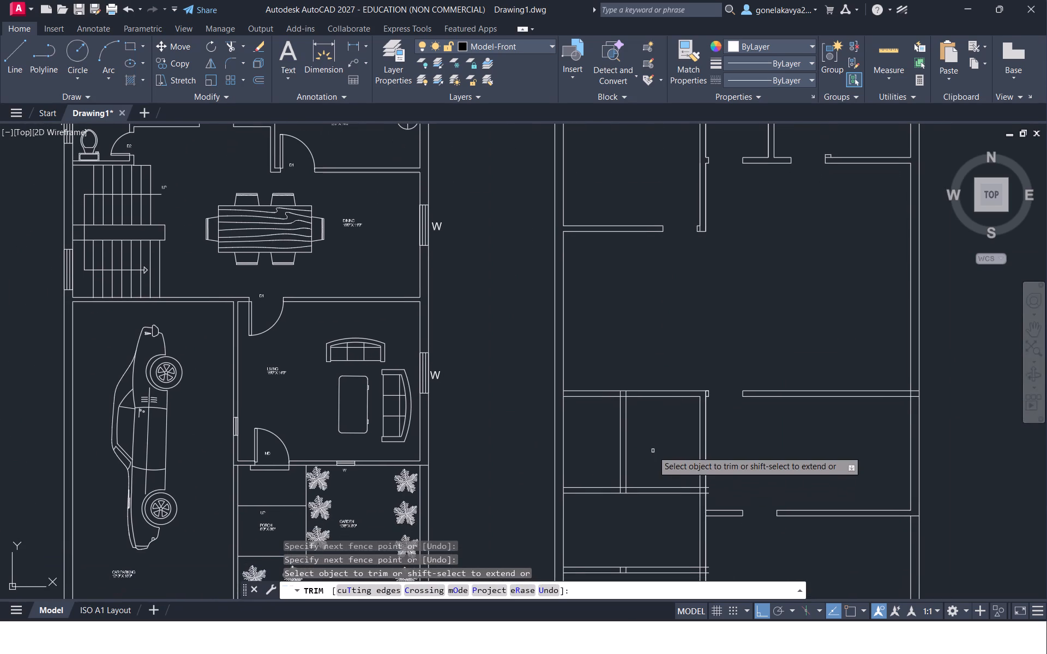
pyautogui.press('Escape')
pyautogui.press('o')
pyautogui.press('Return')
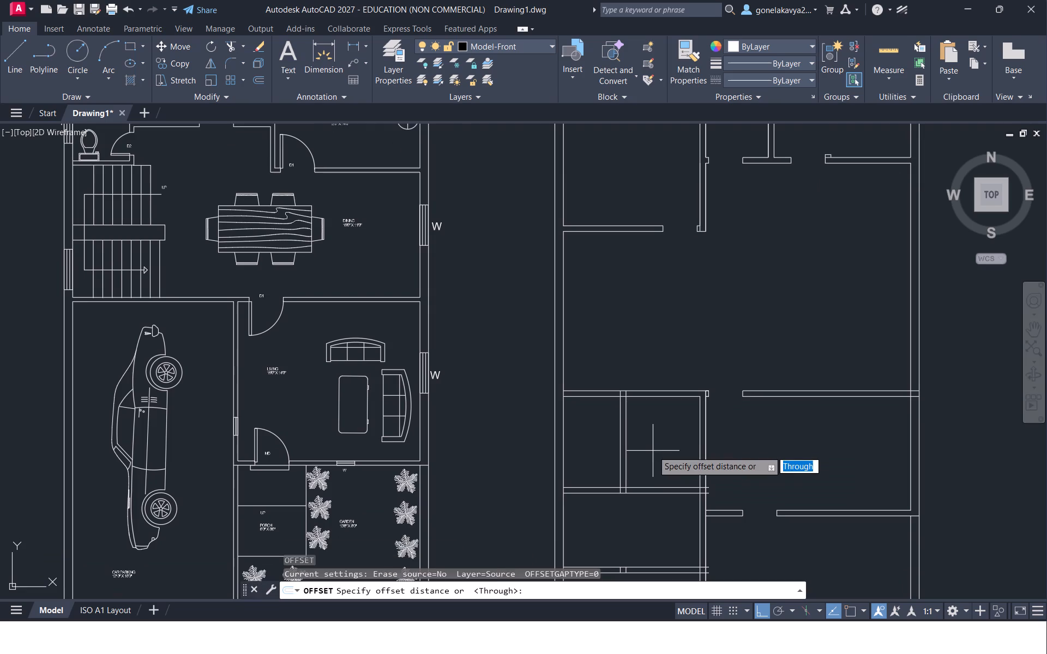
pyautogui.write('6"')
pyautogui.press('Return')
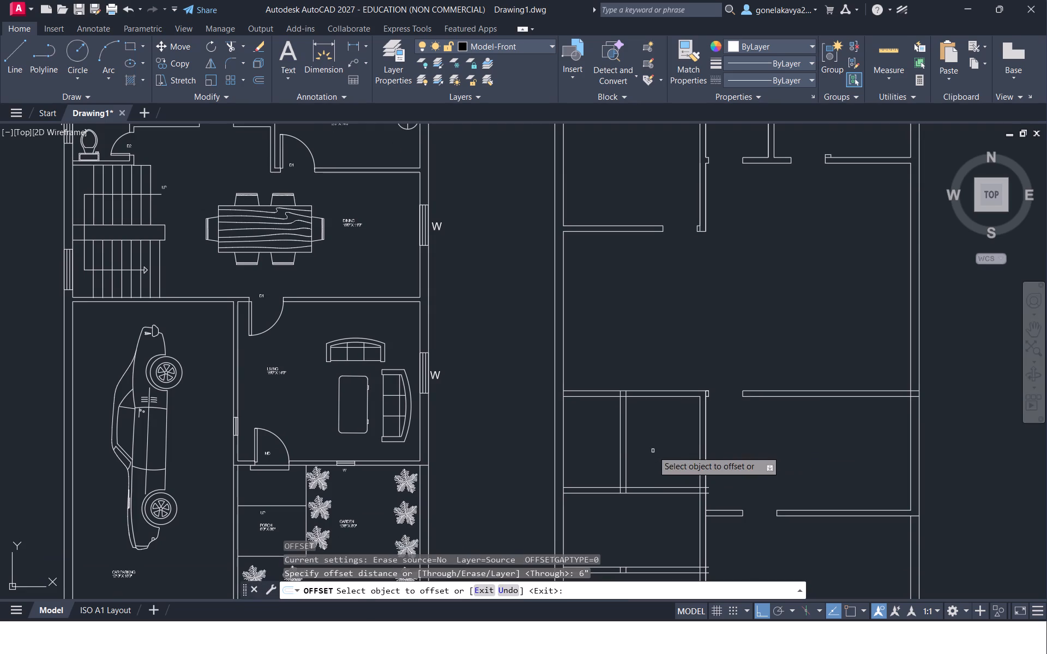
pyautogui.scroll(3, 632, 487)
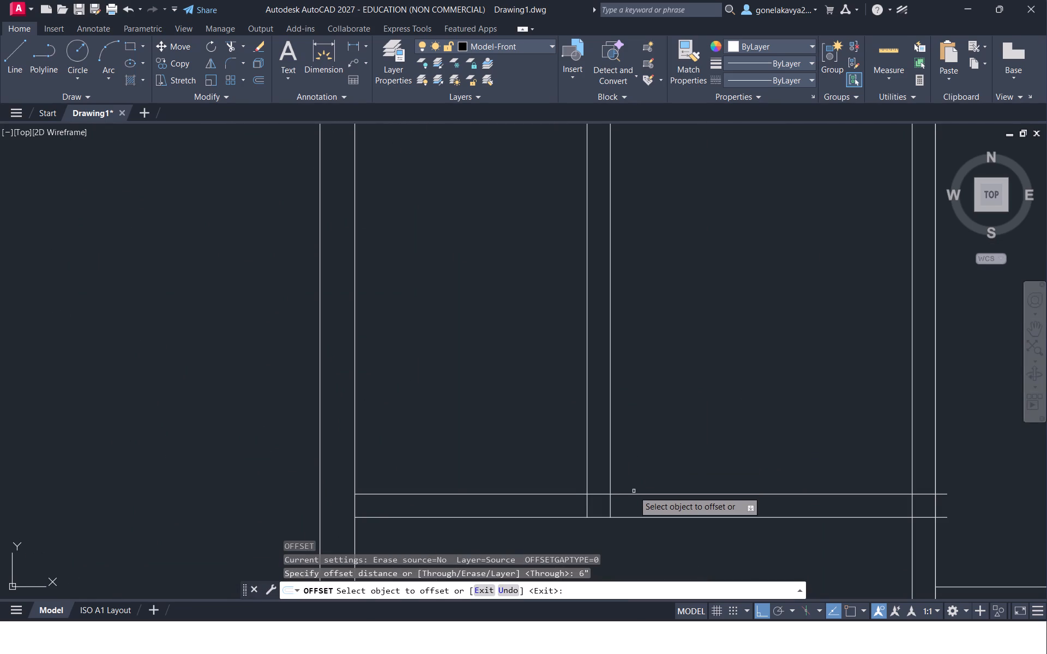
pyautogui.click(637, 494)
pyautogui.click(664, 381)
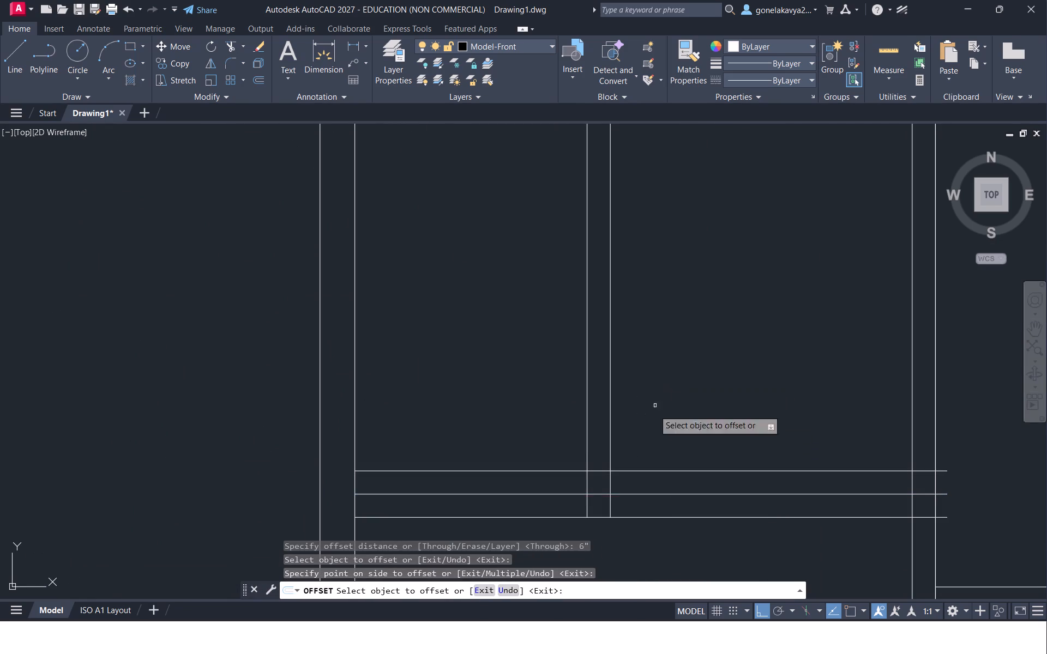
pyautogui.click(639, 469)
pyautogui.click(640, 471)
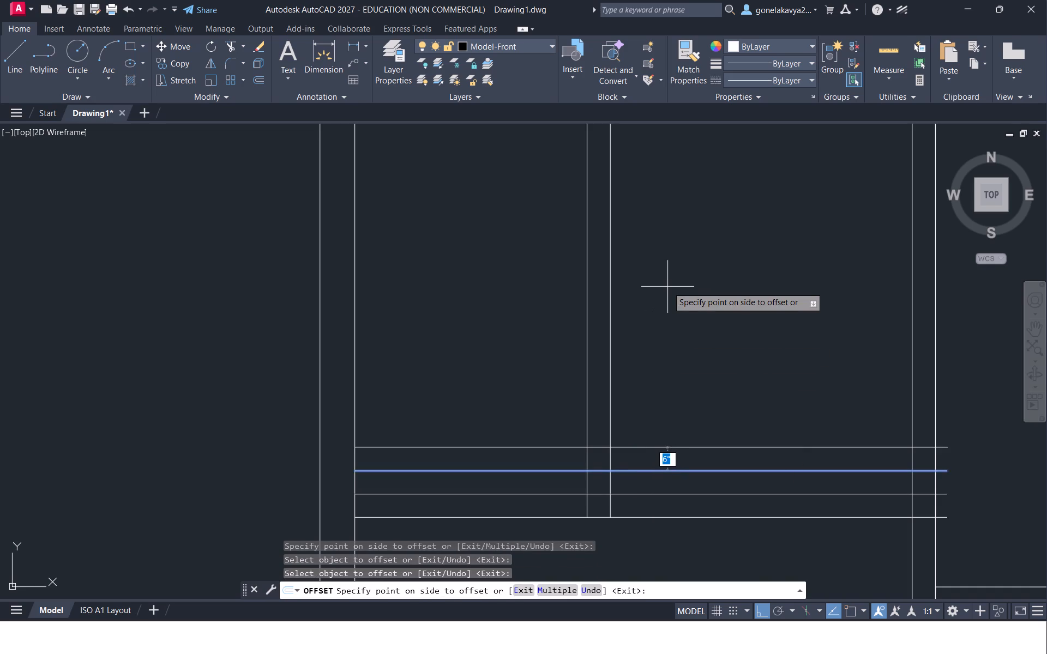
pyautogui.write("3'")
pyautogui.press('Return')
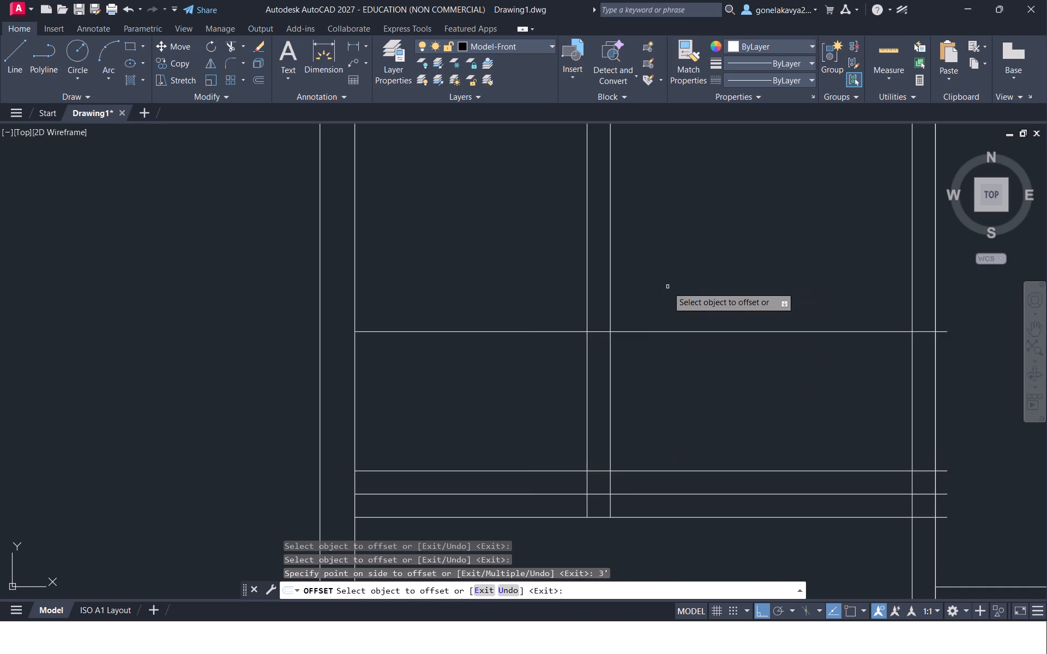
# Trim the two new offset lines to the vertical partition's width and remove the partition lines between them to form a door opening.
pyautogui.press('Escape')
pyautogui.write('TR')
pyautogui.press('space')
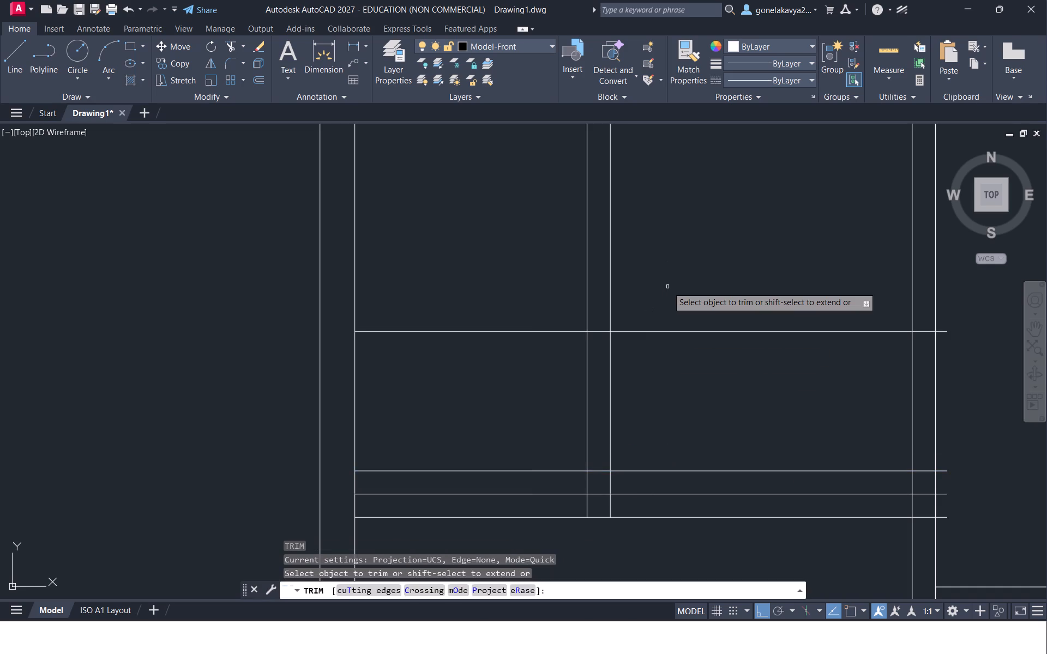
pyautogui.moveTo(667, 287); pyautogui.dragTo(691, 447)
pyautogui.moveTo(516, 364); pyautogui.dragTo(539, 268)
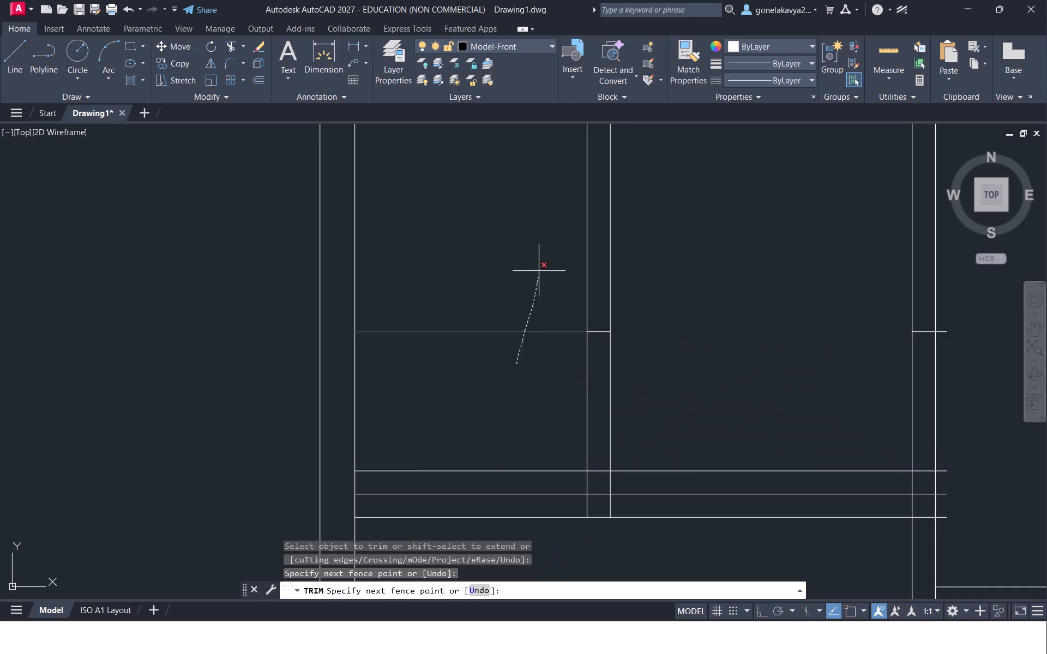
pyautogui.moveTo(539, 268); pyautogui.dragTo(539, 264)
pyautogui.moveTo(673, 438); pyautogui.dragTo(680, 476)
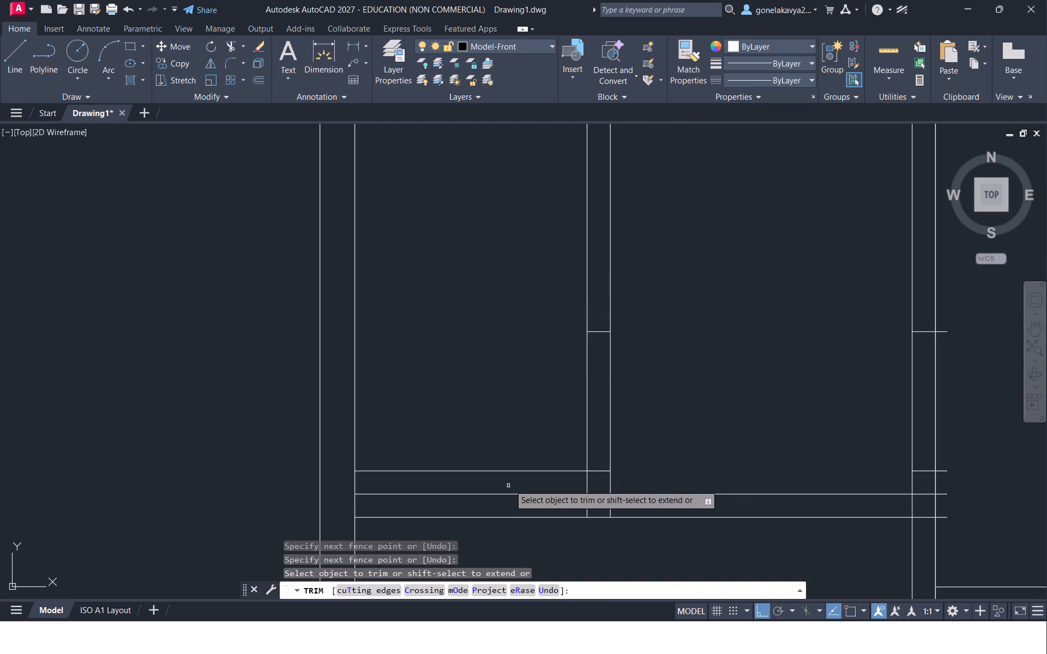
pyautogui.moveTo(516, 481); pyautogui.dragTo(516, 455)
pyautogui.moveTo(544, 417); pyautogui.dragTo(664, 401)
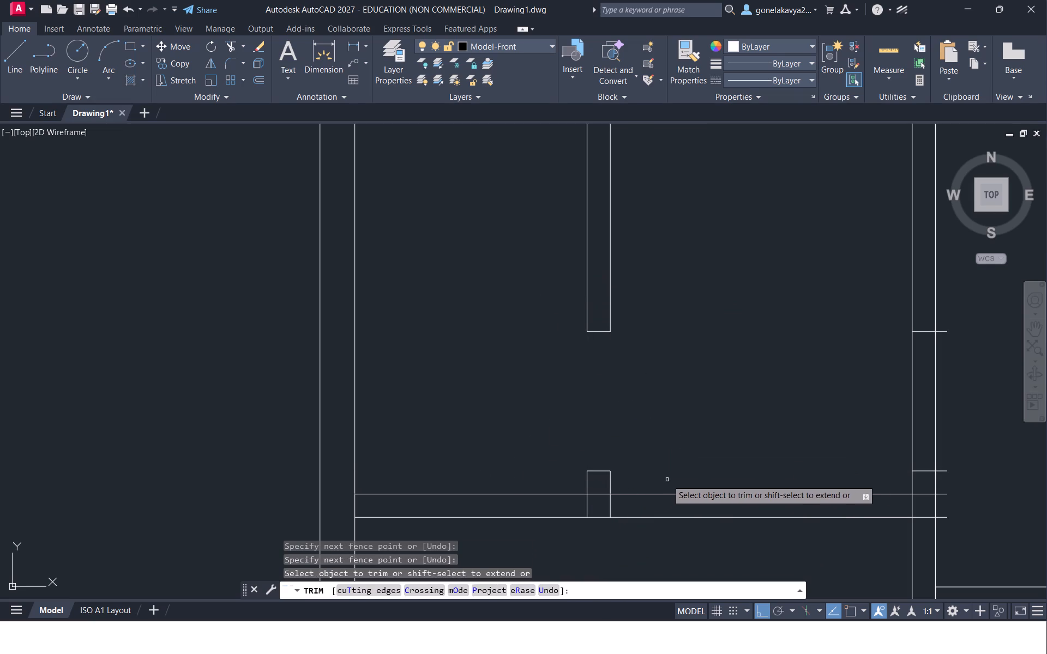
# Trim the horizontal wall back to the vertical partition, and clear the lines crossing its junctions with the partition stub and outer wall.
pyautogui.moveTo(669, 479); pyautogui.dragTo(693, 545)
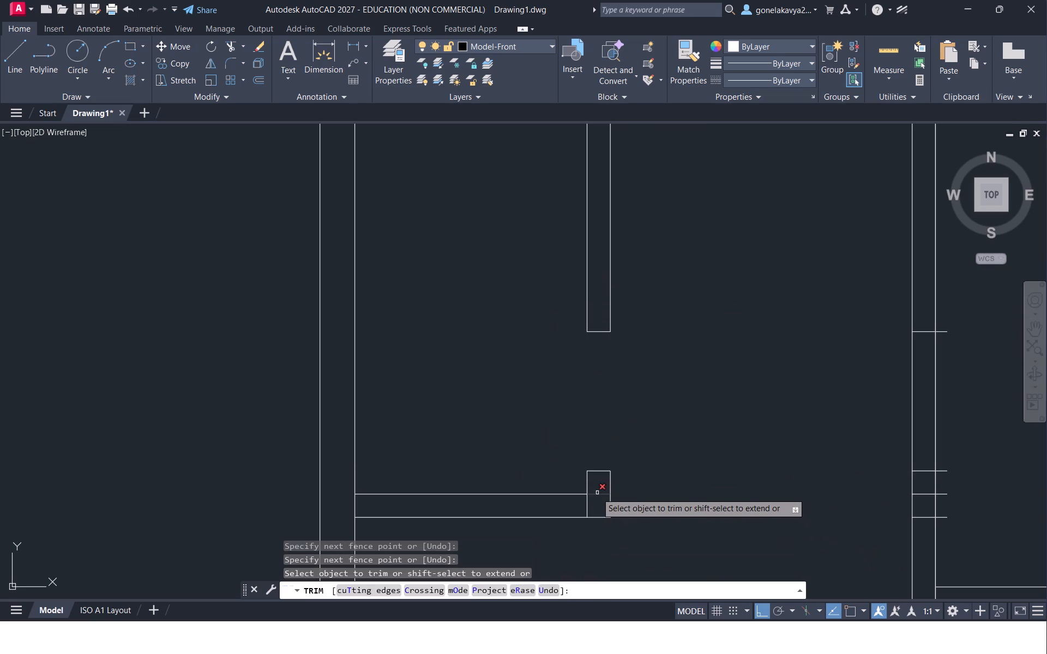
pyautogui.moveTo(597, 493); pyautogui.dragTo(595, 502)
pyautogui.click(587, 509)
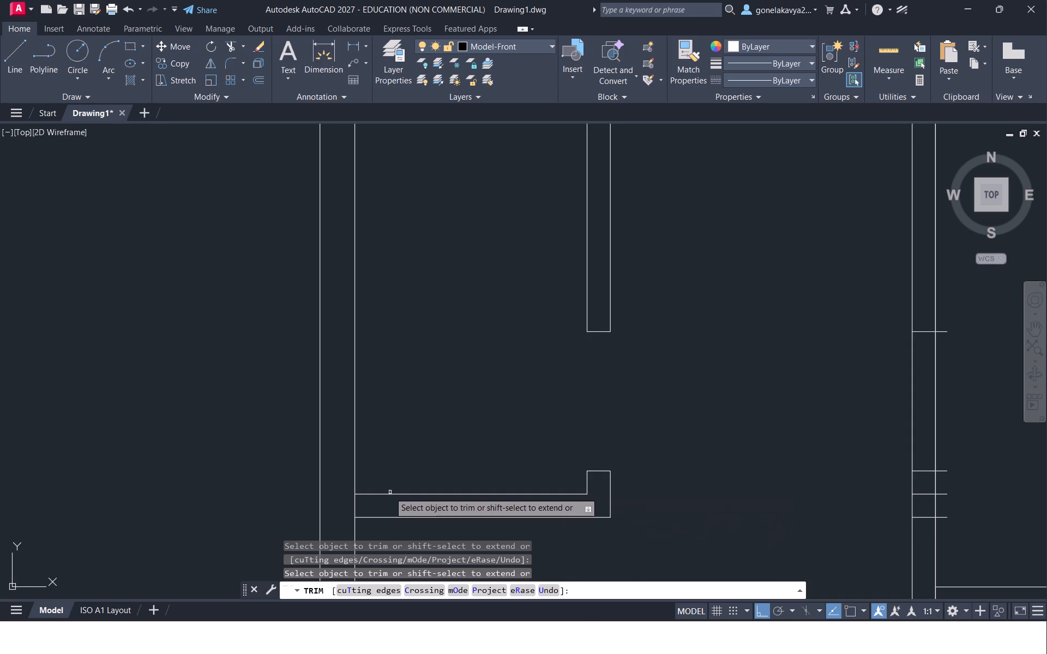
pyautogui.click(354, 507)
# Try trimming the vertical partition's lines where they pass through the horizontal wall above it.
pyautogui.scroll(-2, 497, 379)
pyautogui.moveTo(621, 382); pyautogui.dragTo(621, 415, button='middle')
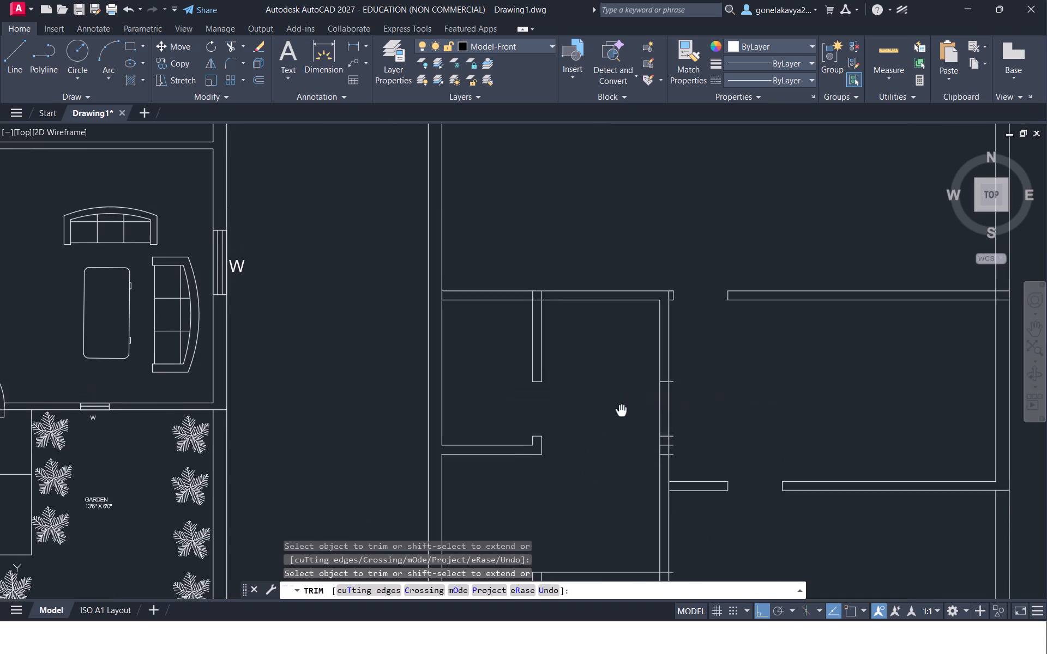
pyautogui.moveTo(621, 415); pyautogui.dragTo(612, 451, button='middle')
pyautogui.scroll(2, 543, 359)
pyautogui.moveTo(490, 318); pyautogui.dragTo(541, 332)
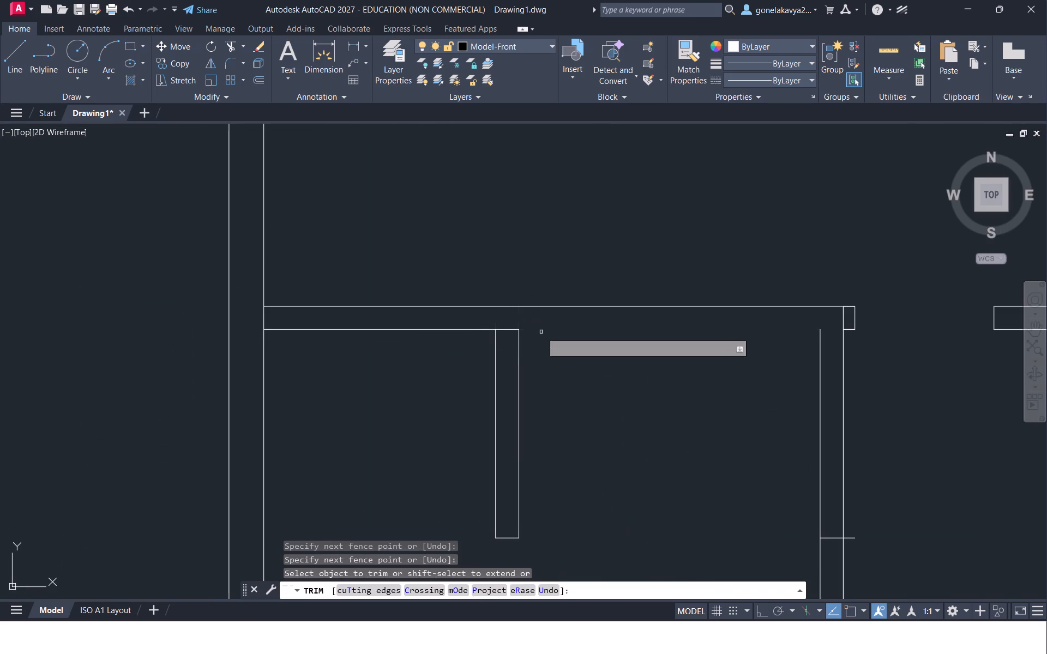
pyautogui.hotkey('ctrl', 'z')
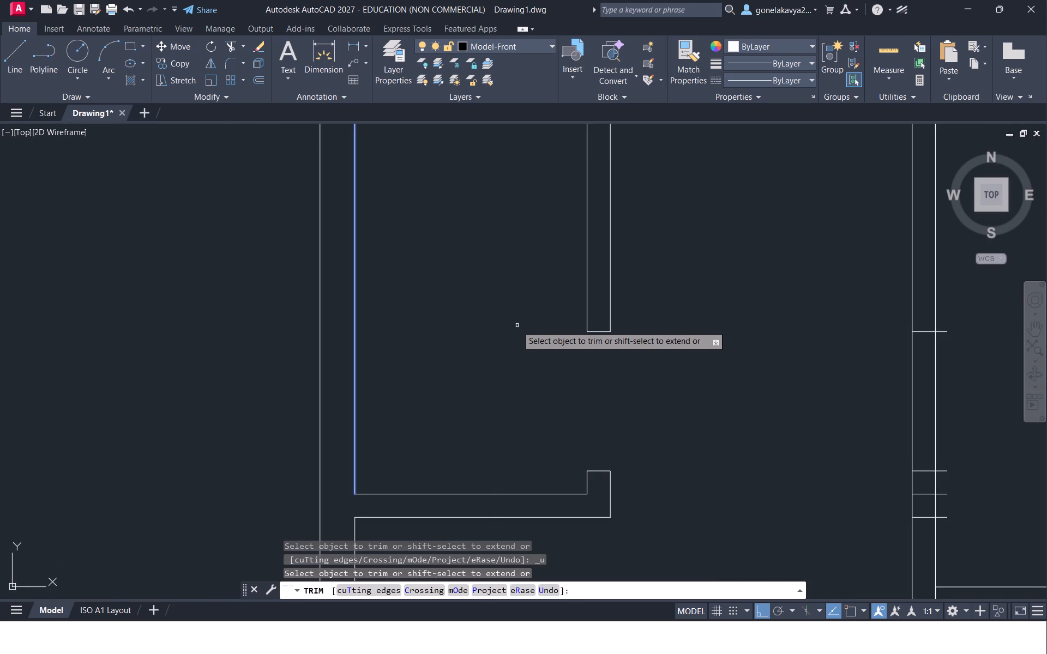
# Trim the lines crossing the upper horizontal wall's junctions with the outer wall and the vertical partition so the wall interiors connect.
pyautogui.scroll(-3, 529, 283)
pyautogui.moveTo(531, 275); pyautogui.dragTo(493, 378, button='middle')
pyautogui.scroll(2, 481, 327)
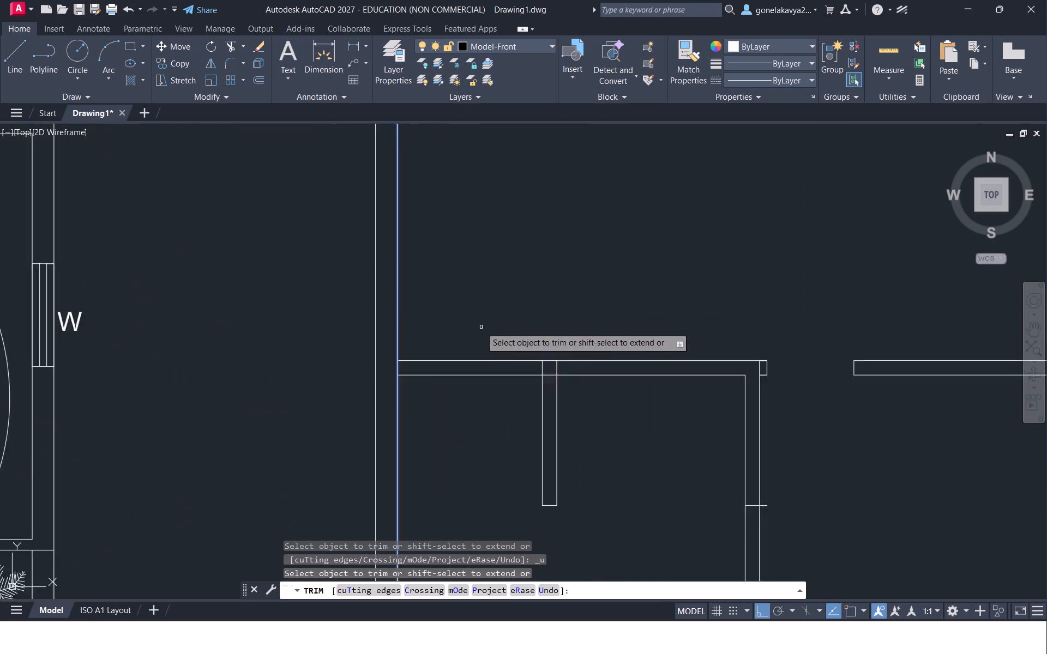
pyautogui.scroll(2, 481, 327)
pyautogui.moveTo(273, 429); pyautogui.dragTo(236, 438)
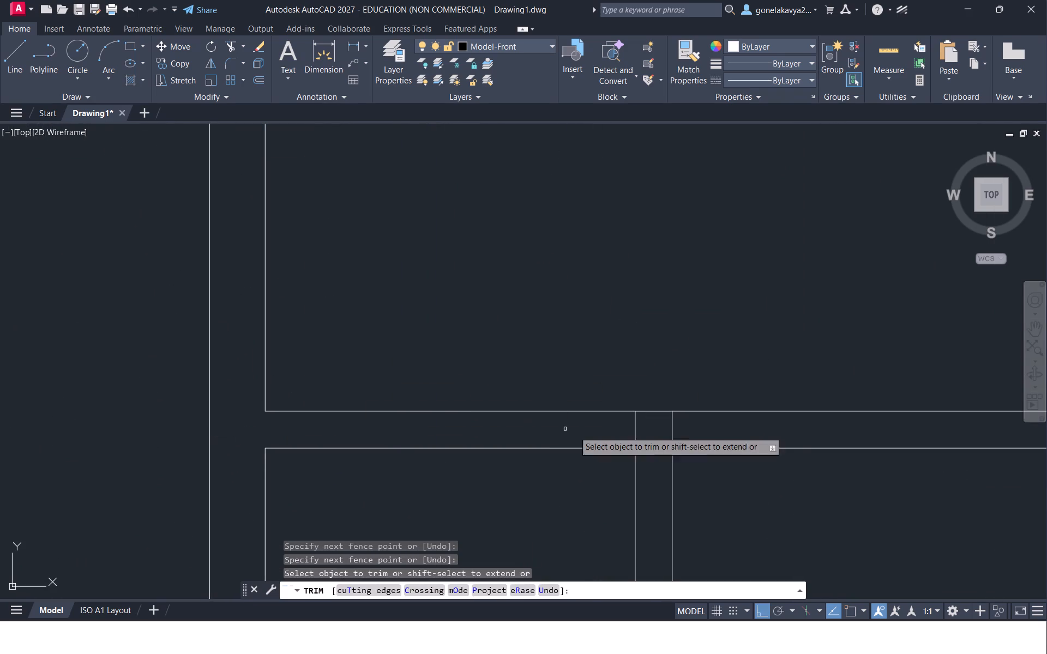
pyautogui.moveTo(611, 430); pyautogui.dragTo(690, 441)
pyautogui.moveTo(654, 434); pyautogui.dragTo(658, 468)
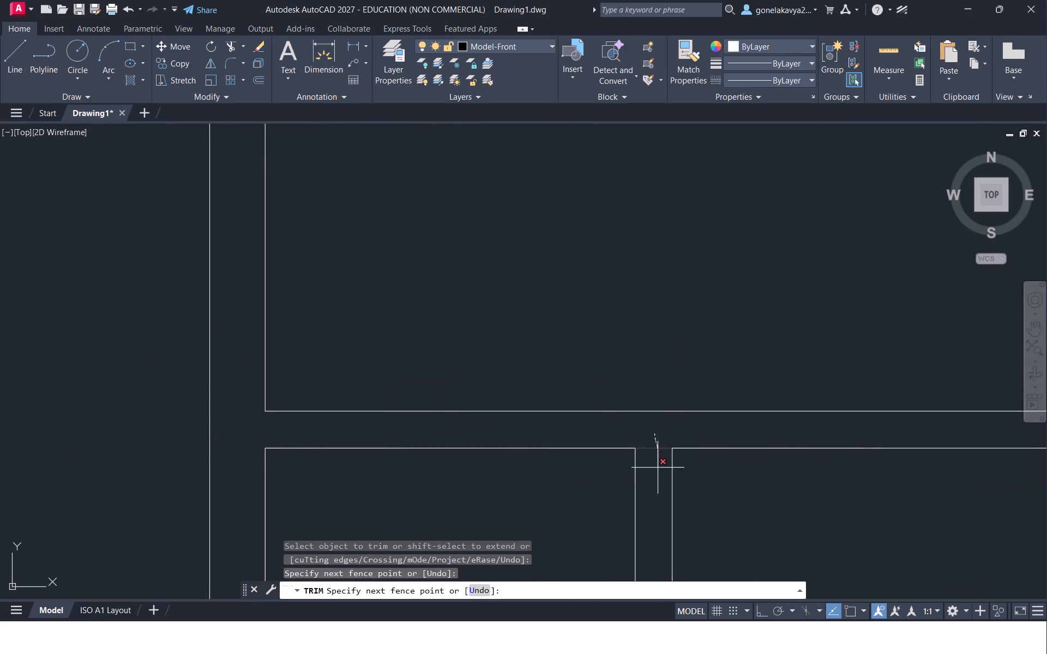
pyautogui.moveTo(658, 468); pyautogui.dragTo(657, 473)
# Trim away the leftover horizontal line pieces inside and just beyond the central vertical wall, level with the new door opening.
pyautogui.scroll(-2, 760, 505)
pyautogui.moveTo(775, 513); pyautogui.dragTo(576, 298, button='middle')
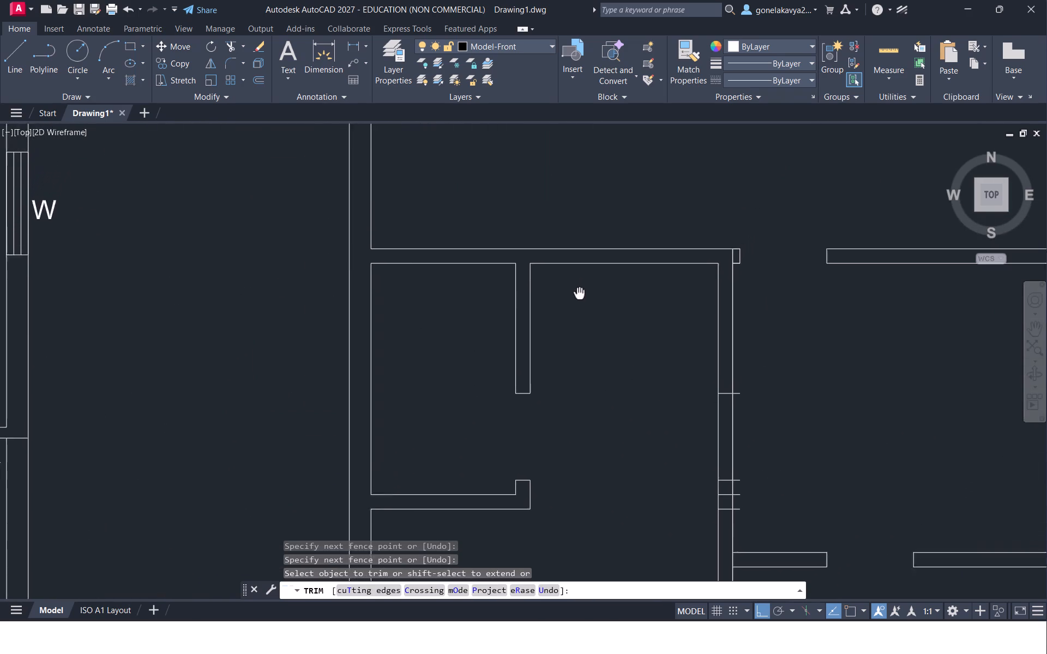
pyautogui.moveTo(576, 298); pyautogui.dragTo(551, 331, button='middle')
pyautogui.moveTo(613, 407); pyautogui.dragTo(592, 246, button='middle')
pyautogui.scroll(-1, 592, 246)
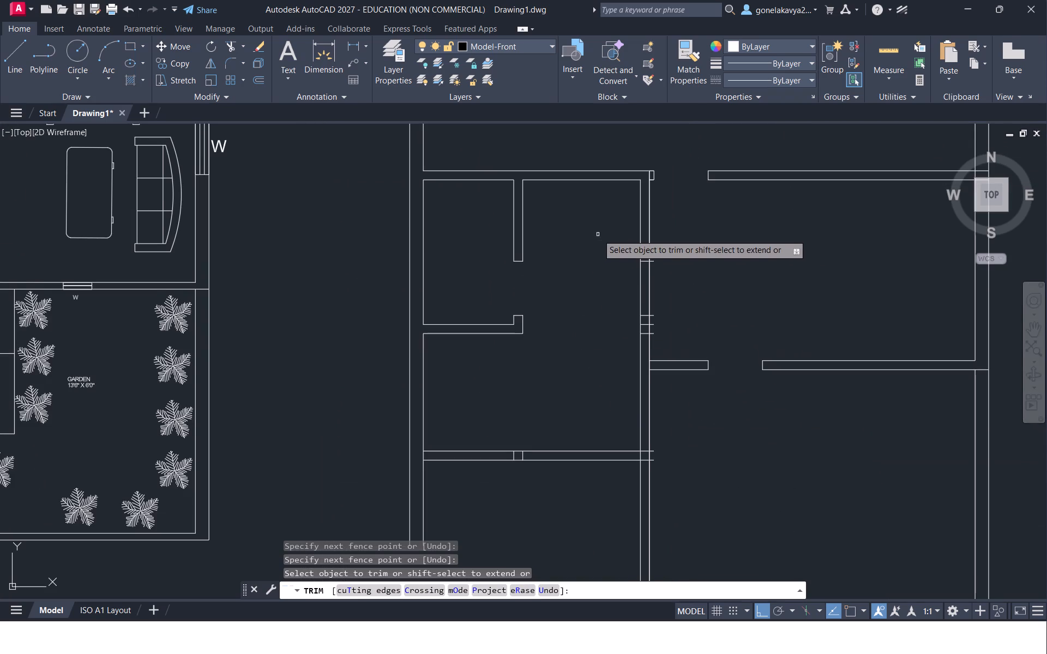
pyautogui.moveTo(596, 232); pyautogui.dragTo(530, 259, button='middle')
pyautogui.scroll(3, 605, 316)
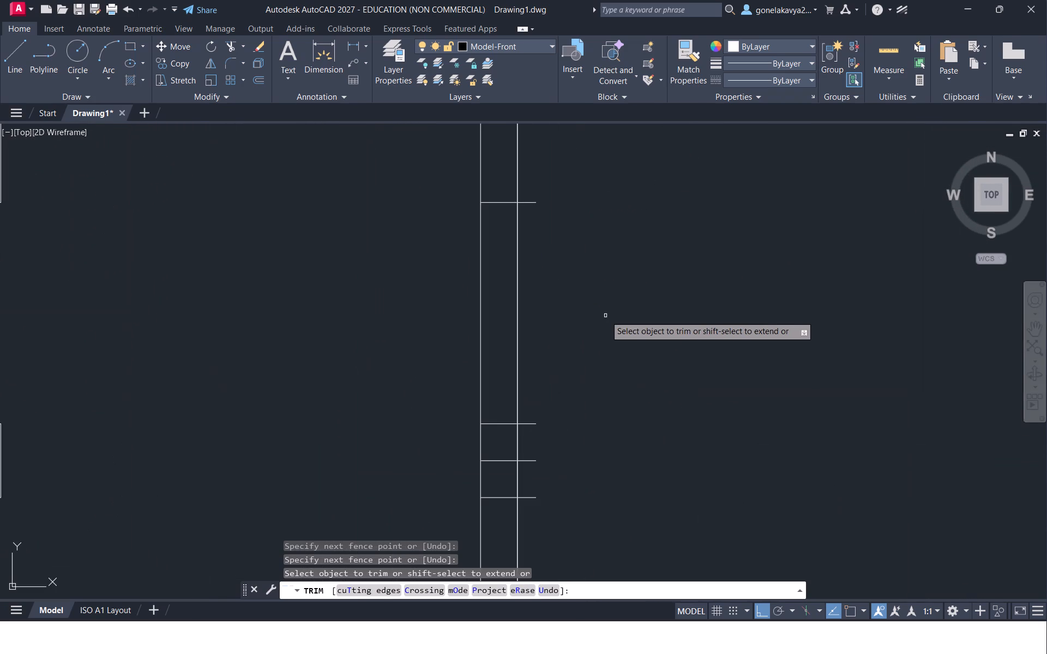
pyautogui.moveTo(498, 187); pyautogui.dragTo(492, 404)
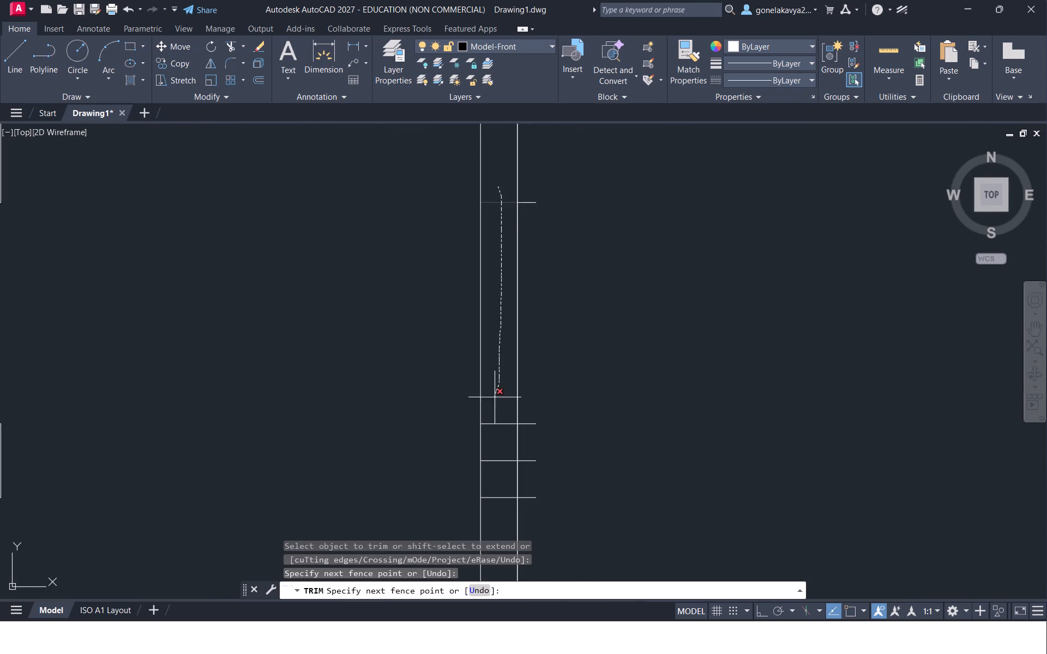
pyautogui.moveTo(492, 404); pyautogui.dragTo(497, 504)
pyautogui.moveTo(529, 514); pyautogui.dragTo(537, 433)
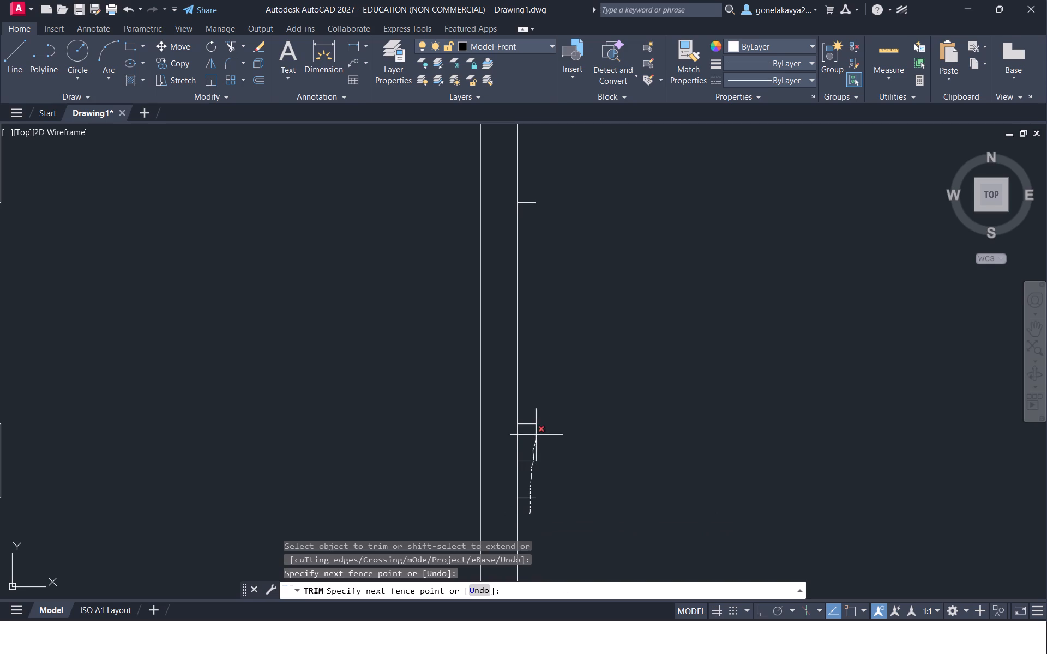
pyautogui.moveTo(537, 433); pyautogui.dragTo(532, 197)
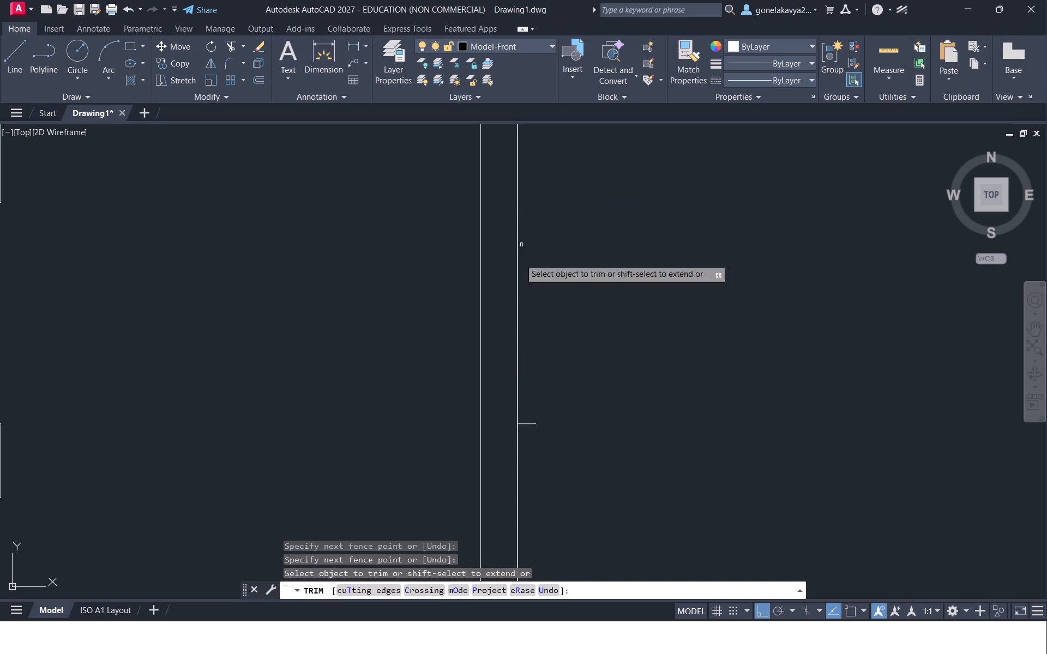
pyautogui.click(528, 420)
pyautogui.click(524, 443)
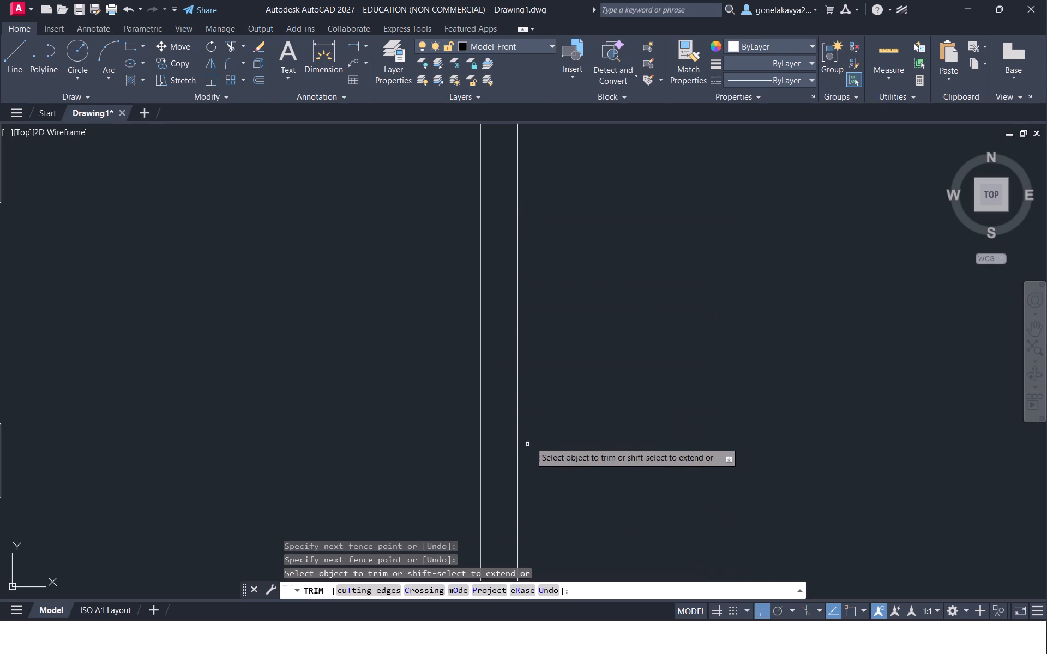
# Trim the leftover vertical partition pieces inside the lowest horizontal wall.
pyautogui.scroll(-4, 536, 435)
pyautogui.moveTo(489, 437); pyautogui.dragTo(504, 317, button='middle')
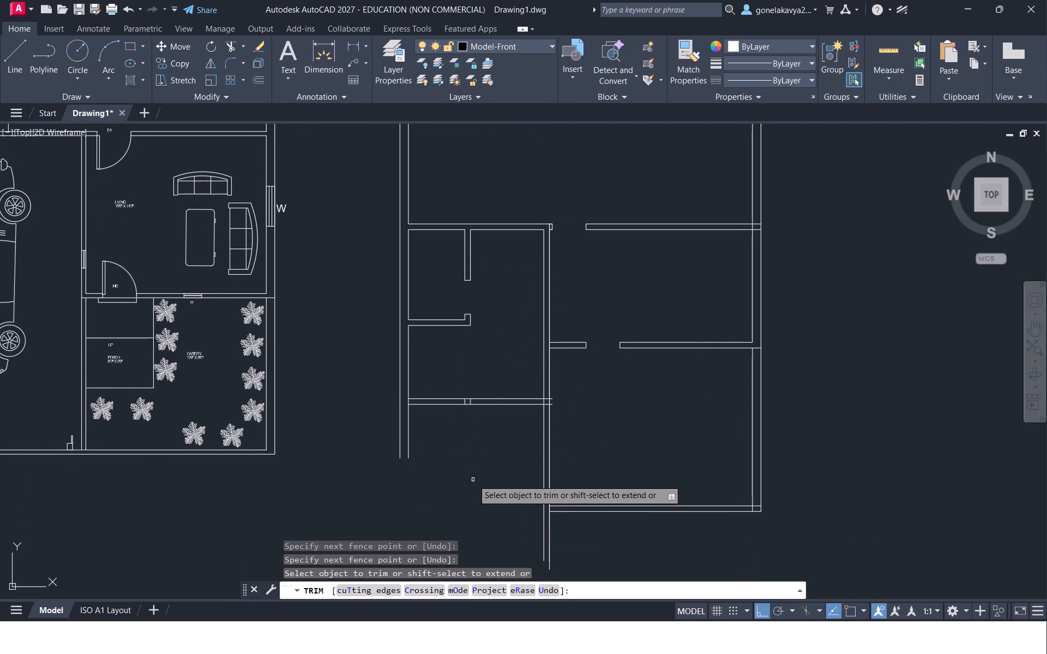
pyautogui.scroll(2, 449, 485)
pyautogui.scroll(1, 478, 403)
pyautogui.moveTo(478, 403); pyautogui.dragTo(404, 588, button='middle')
pyautogui.scroll(2, 419, 421)
pyautogui.moveTo(393, 322); pyautogui.dragTo(498, 324)
pyautogui.scroll(-3, 520, 339)
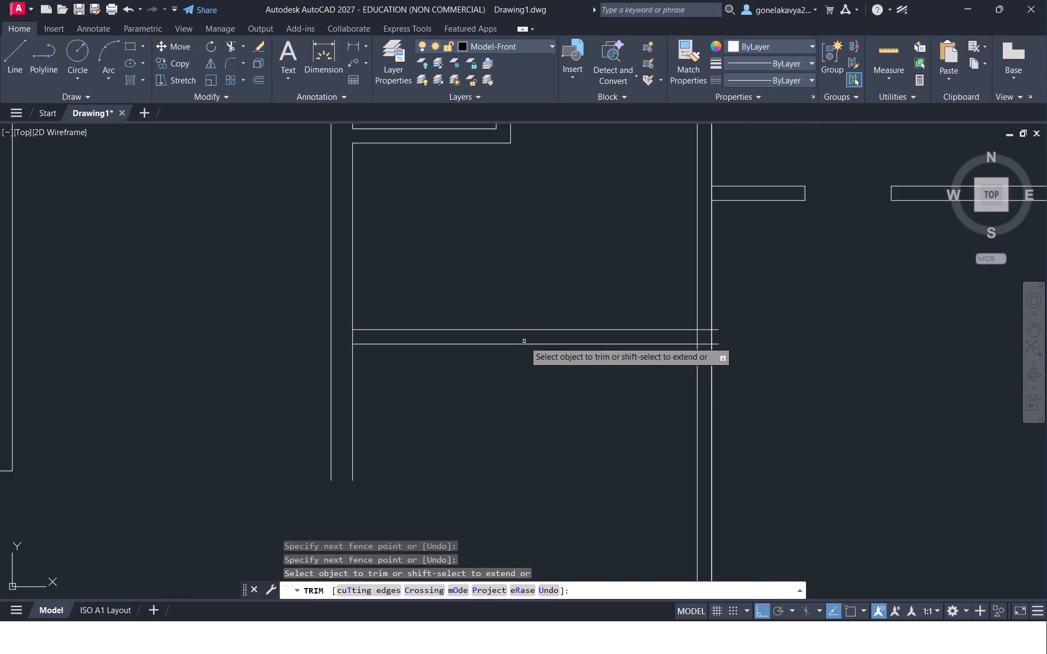
pyautogui.moveTo(679, 444); pyautogui.dragTo(509, 494, button='middle')
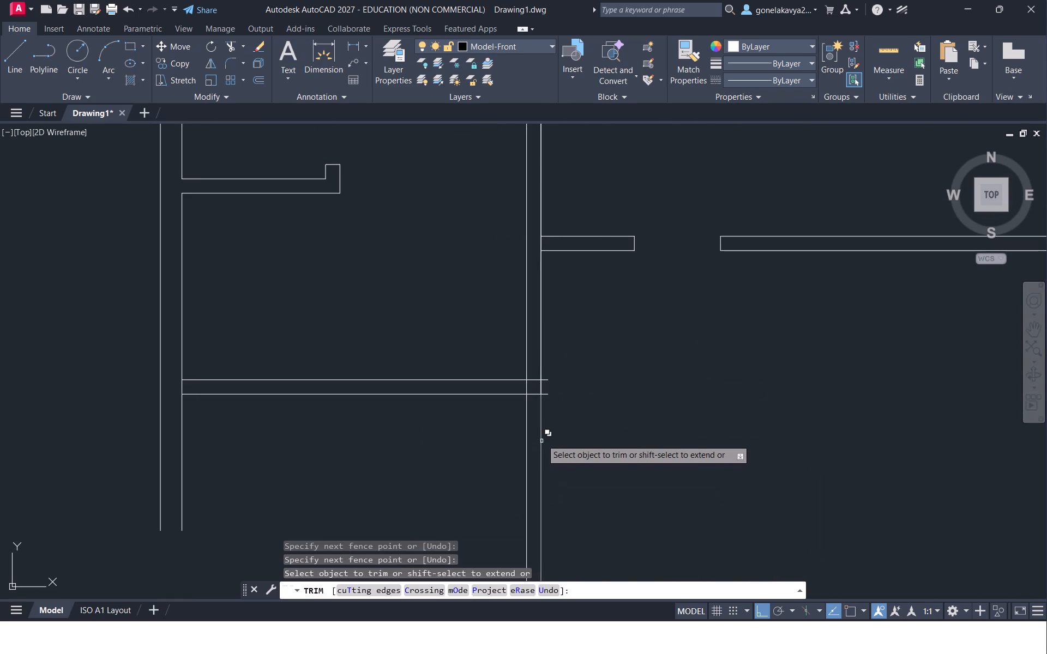
# Trim the lowest horizontal wall's overshooting ends and the overlapping line pieces where it meets the central vertical wall.
pyautogui.scroll(3, 540, 395)
pyautogui.moveTo(558, 312); pyautogui.dragTo(576, 412)
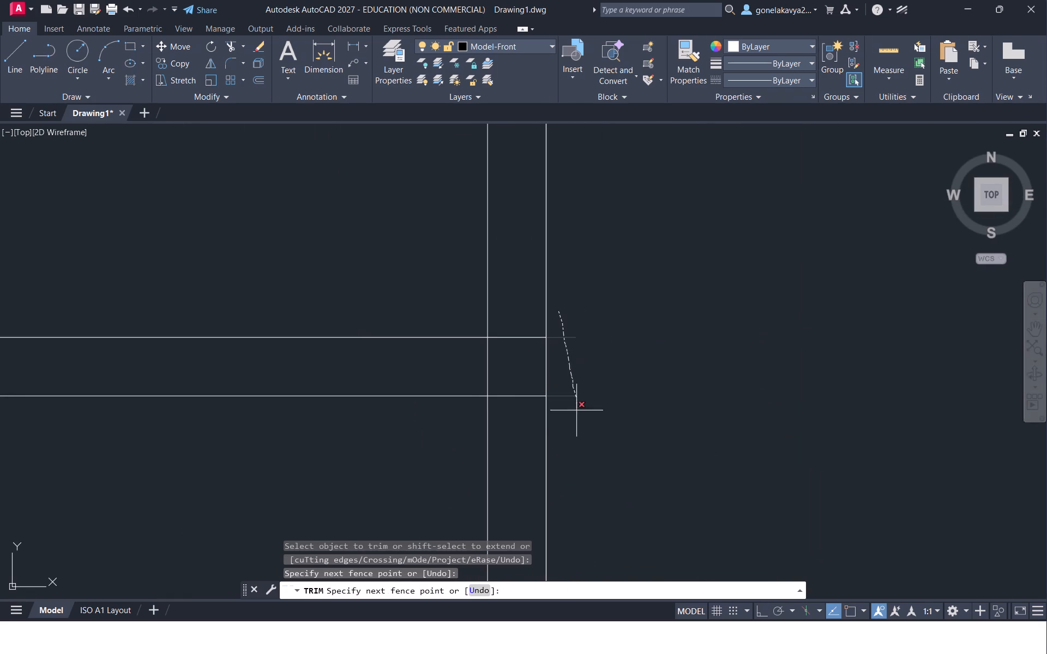
pyautogui.moveTo(576, 412); pyautogui.dragTo(576, 416)
pyautogui.moveTo(527, 318); pyautogui.dragTo(480, 375)
pyautogui.moveTo(480, 375); pyautogui.dragTo(467, 379)
# Extend the central vertical wall's left face line up through the horizontal wall to that wall's upper line.
pyautogui.scroll(-3, 401, 459)
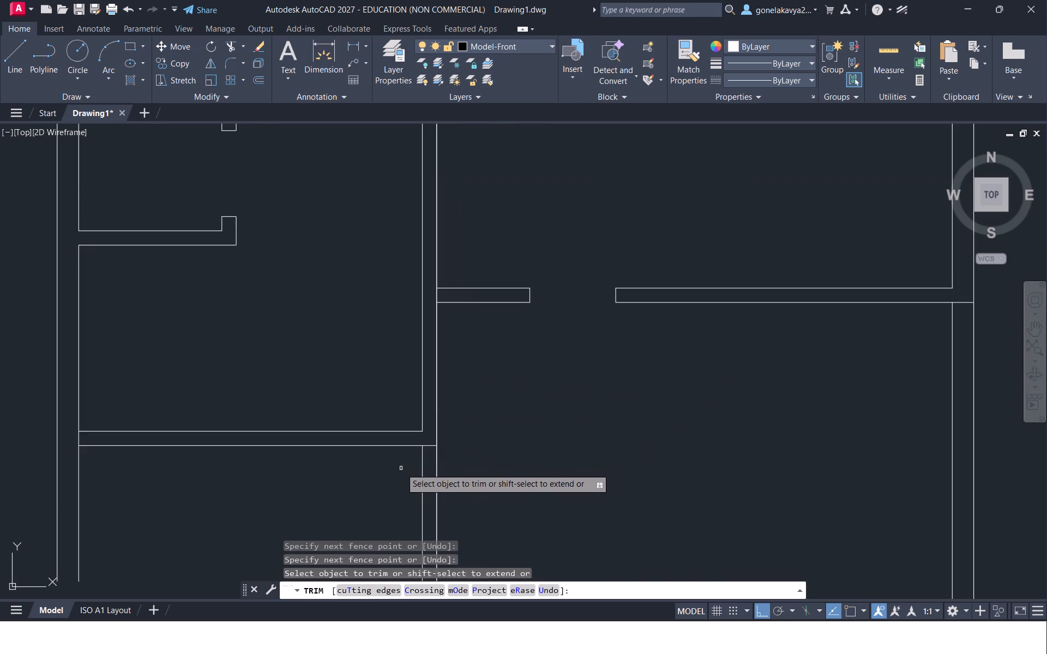
pyautogui.scroll(-2, 378, 492)
pyautogui.moveTo(369, 493); pyautogui.dragTo(415, 316, button='middle')
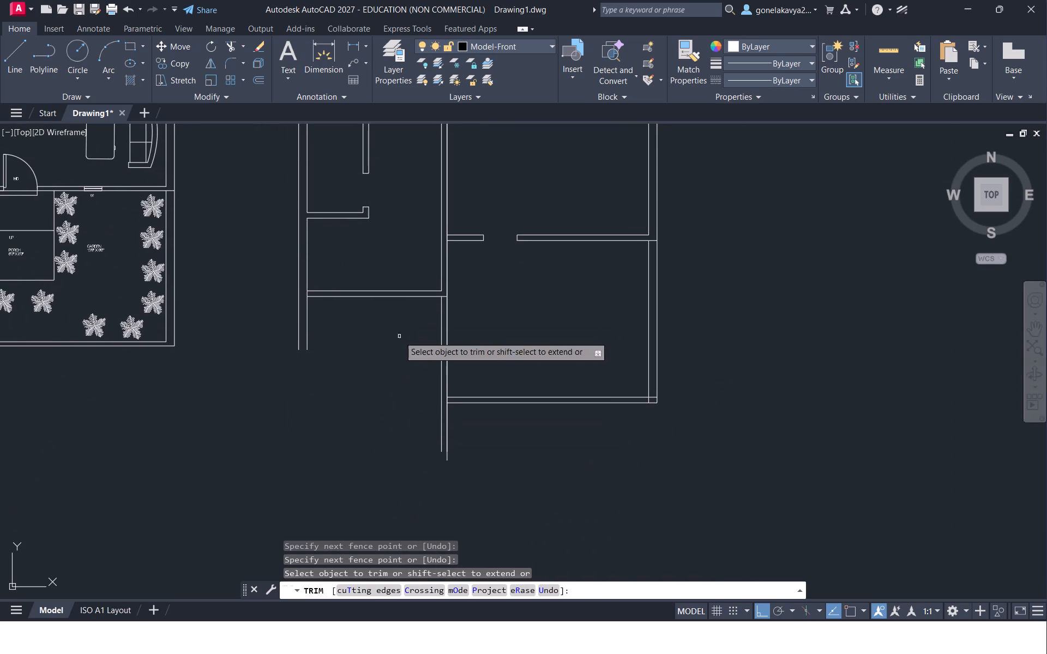
pyautogui.moveTo(372, 364); pyautogui.dragTo(450, 510, button='middle')
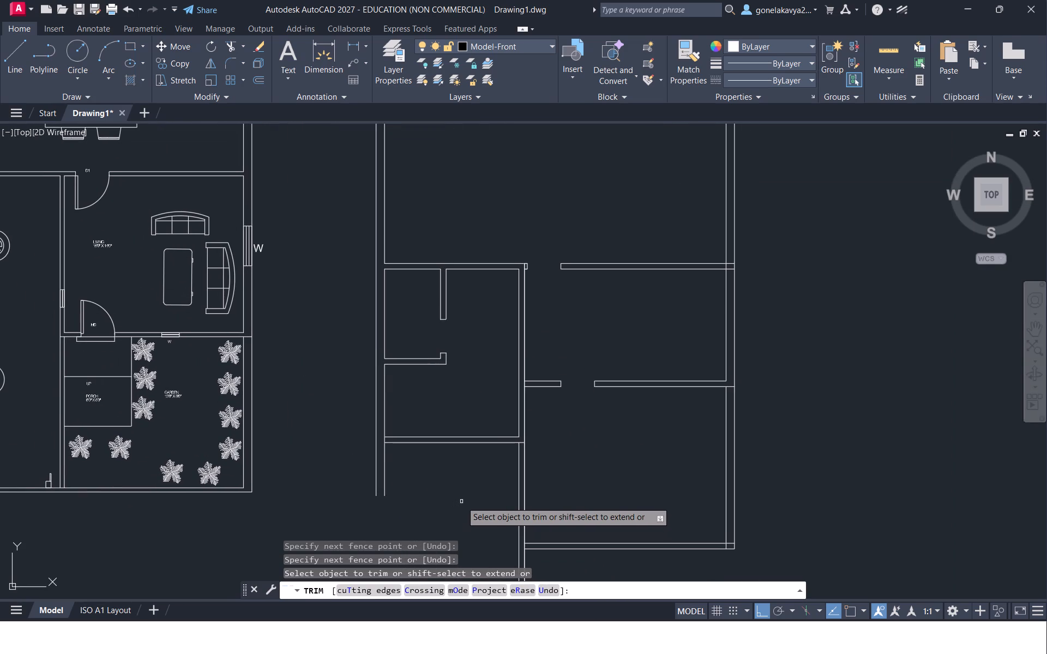
pyautogui.moveTo(446, 317); pyautogui.dragTo(455, 459, button='middle')
pyautogui.scroll(2, 460, 431)
pyautogui.moveTo(482, 440); pyautogui.dragTo(497, 548, button='middle')
pyautogui.press('Escape')
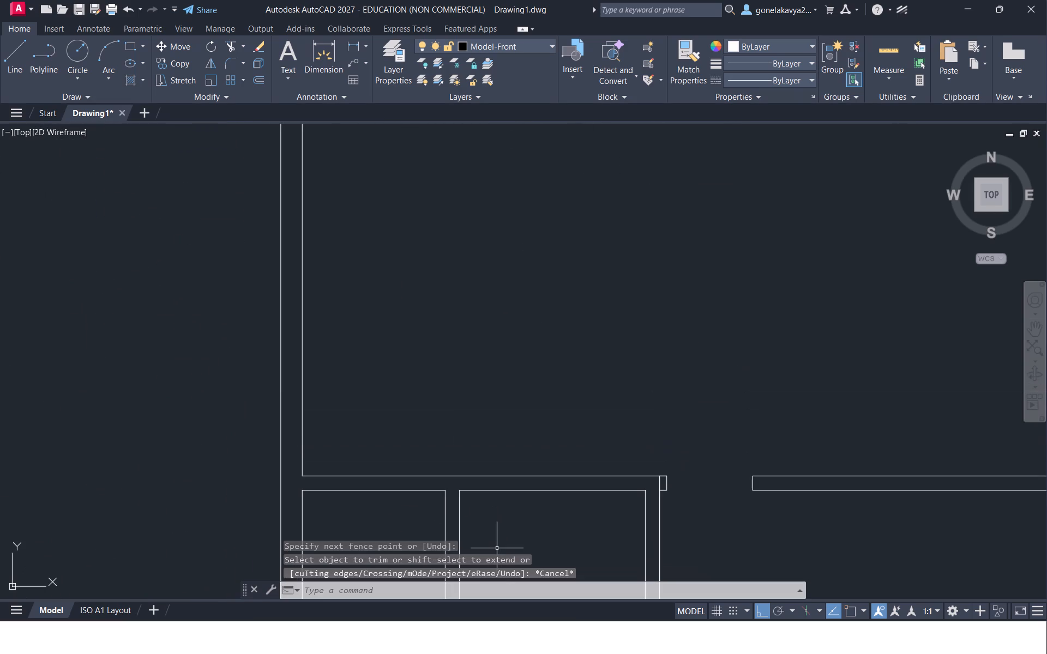
pyautogui.write('EX')
pyautogui.press('space')
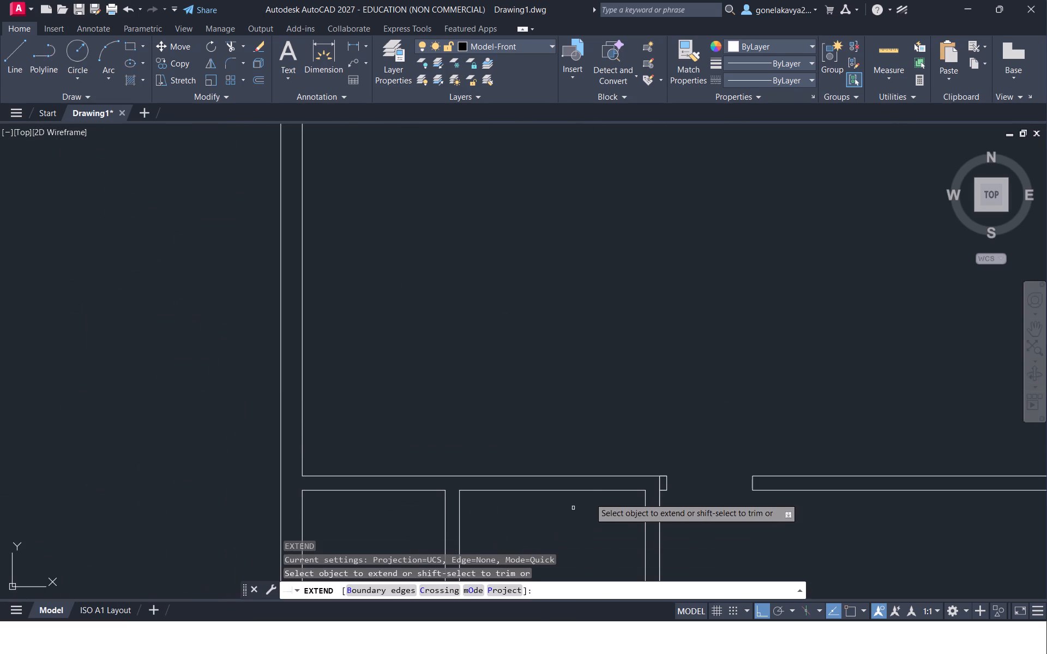
pyautogui.click(645, 512)
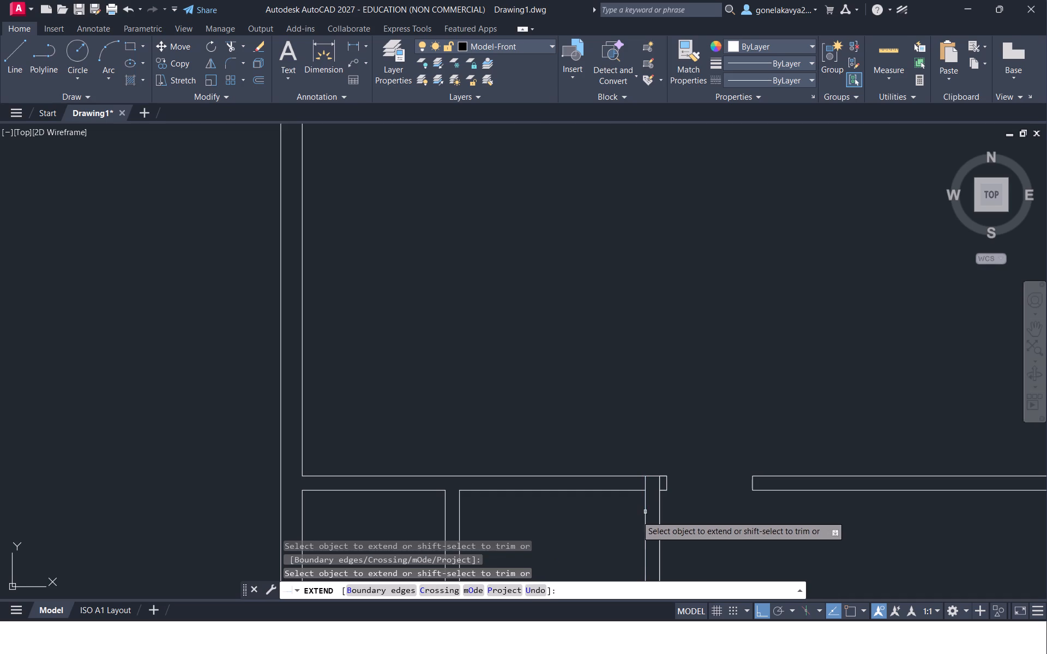
pyautogui.press('Escape')
# Offset the extended face line 9" to the left, and offset that copy another 3' left to mark a door opening.
pyautogui.press('o')
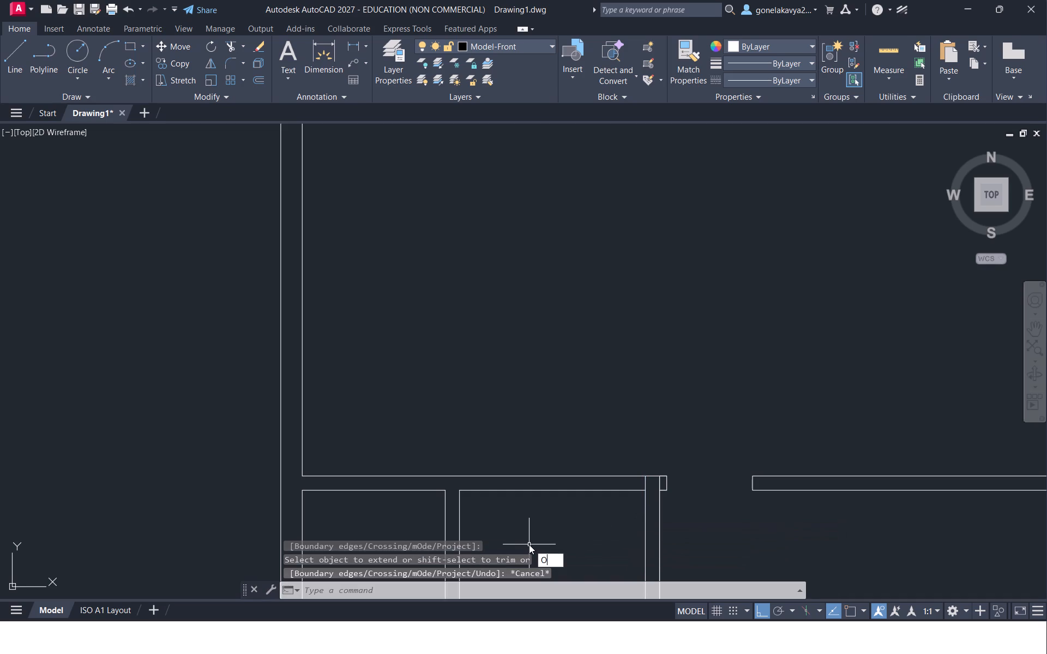
pyautogui.press('Return')
pyautogui.write('9"')
pyautogui.press('Return')
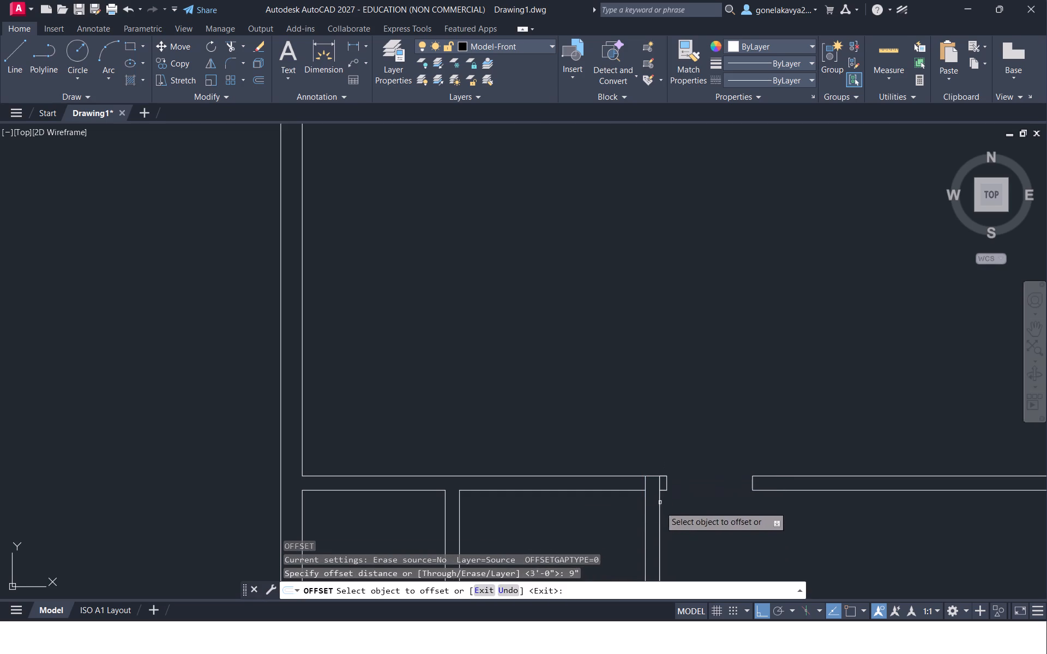
pyautogui.click(645, 532)
pyautogui.click(592, 534)
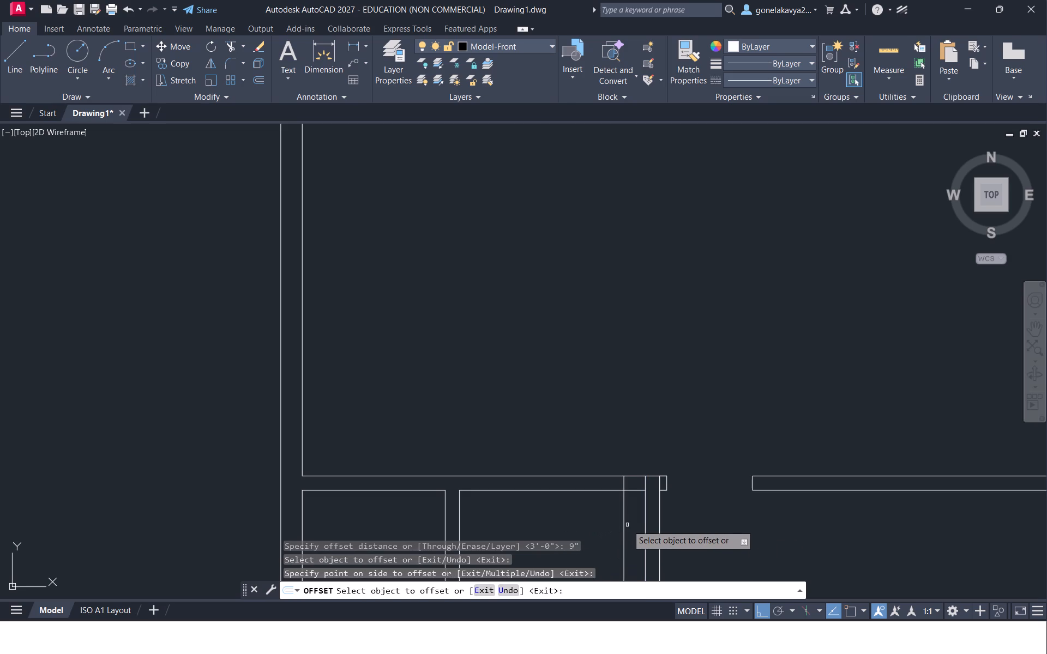
pyautogui.click(625, 532)
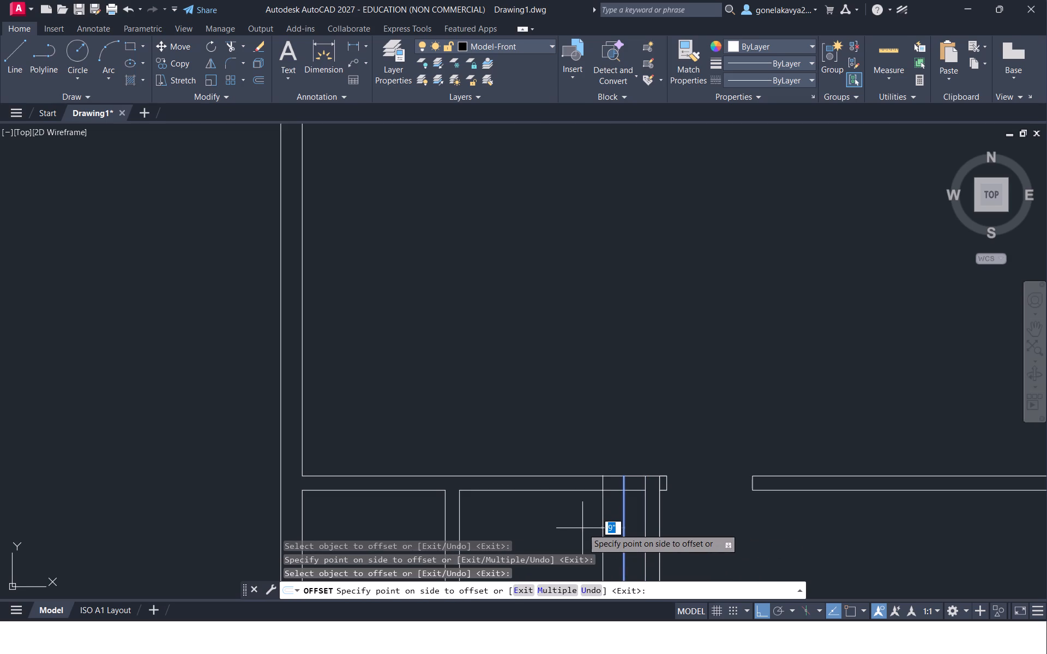
pyautogui.write("3'")
pyautogui.press('Return')
pyautogui.press('Escape')
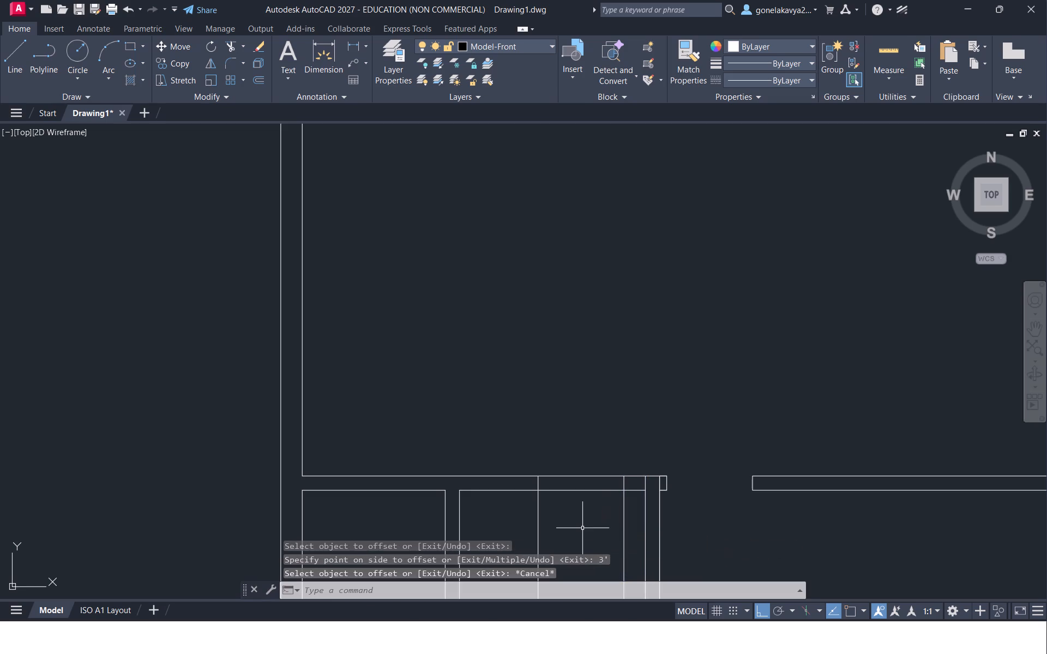
# Trim the horizontal wall between the two offset lines to cut the door opening, and remove the offset lines' tails below the wall.
pyautogui.write('TR')
pyautogui.press('space')
pyautogui.moveTo(580, 528); pyautogui.dragTo(510, 548)
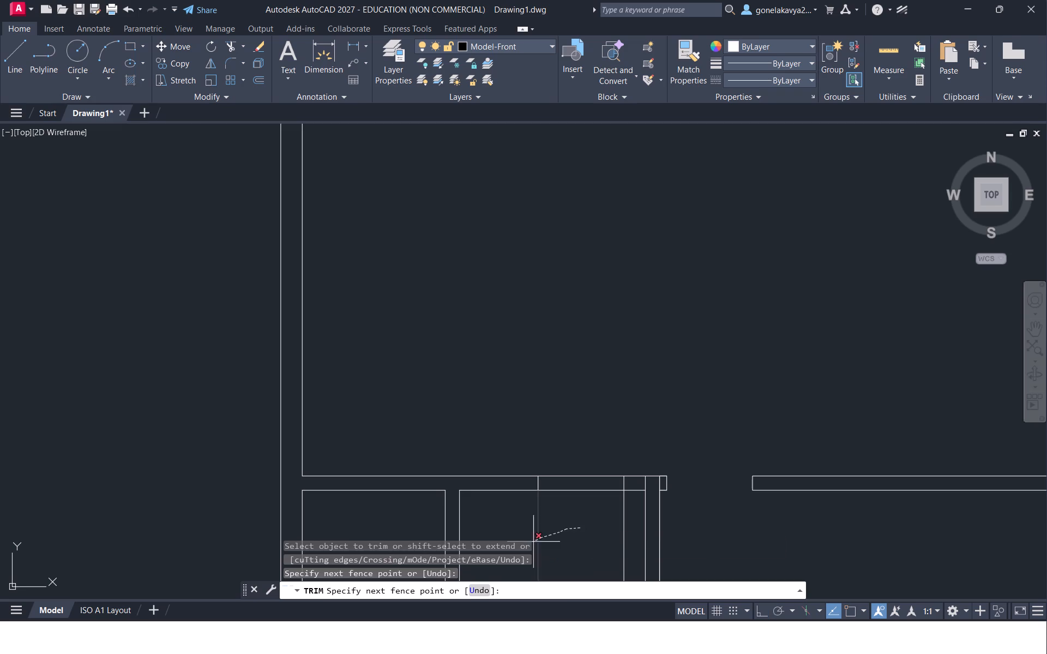
pyautogui.moveTo(510, 548); pyautogui.dragTo(500, 552)
pyautogui.moveTo(555, 505); pyautogui.dragTo(591, 429)
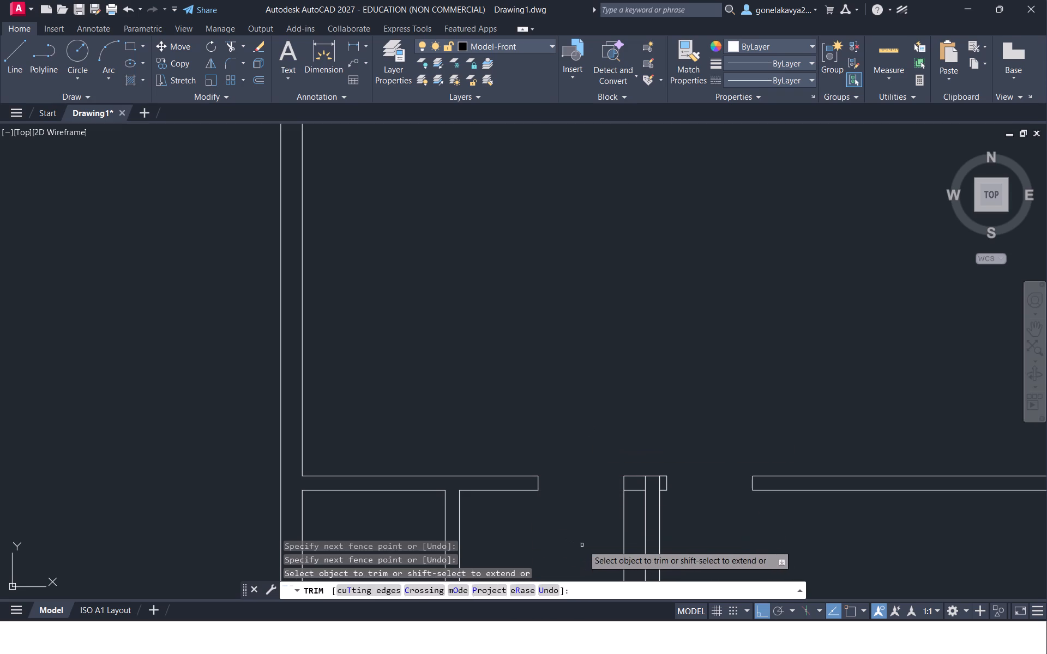
pyautogui.click(625, 532)
# Extend the lower-right room's bottom wall lines to the central wall's left face and the left room's bottom wall lines to the left outer face.
pyautogui.scroll(-2, 615, 535)
pyautogui.moveTo(610, 539); pyautogui.dragTo(573, 335, button='middle')
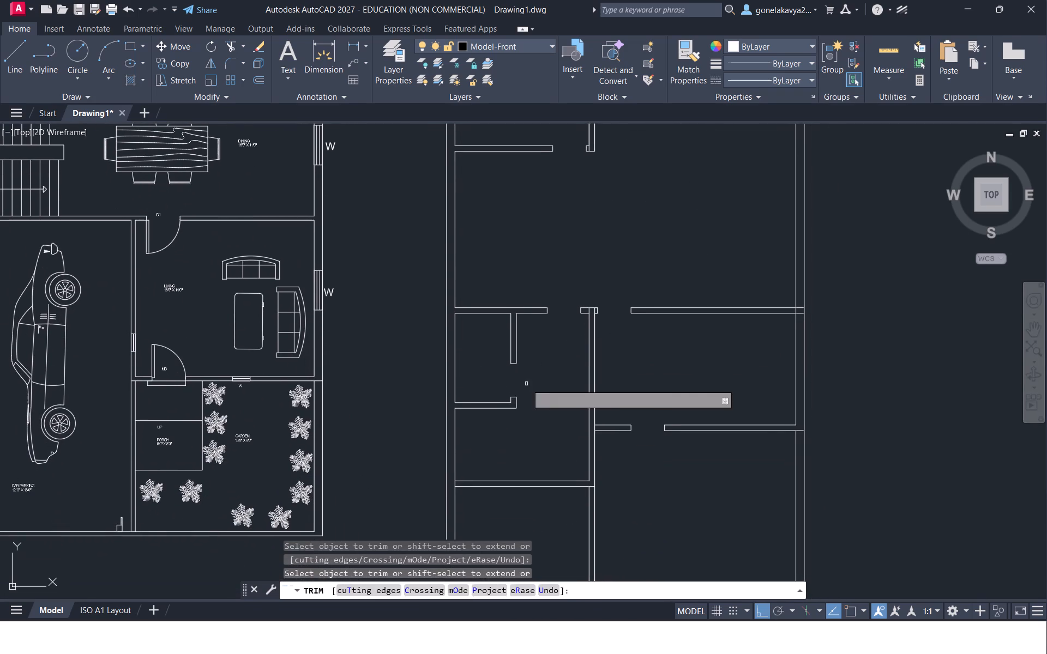
pyautogui.moveTo(570, 526); pyautogui.dragTo(530, 395, button='middle')
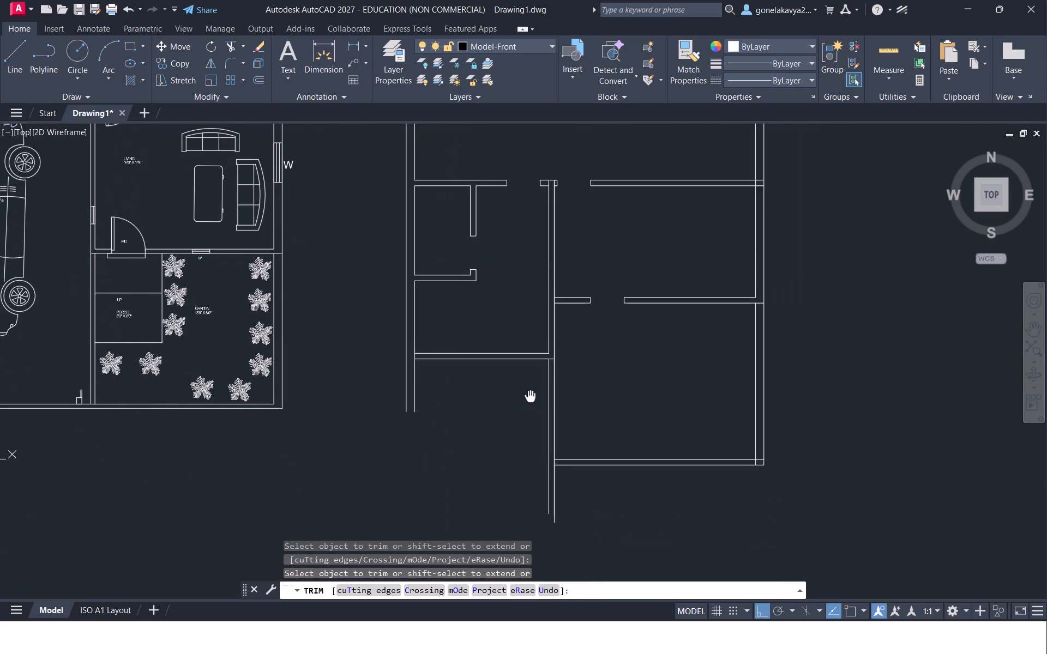
pyautogui.moveTo(530, 395); pyautogui.dragTo(528, 388, button='middle')
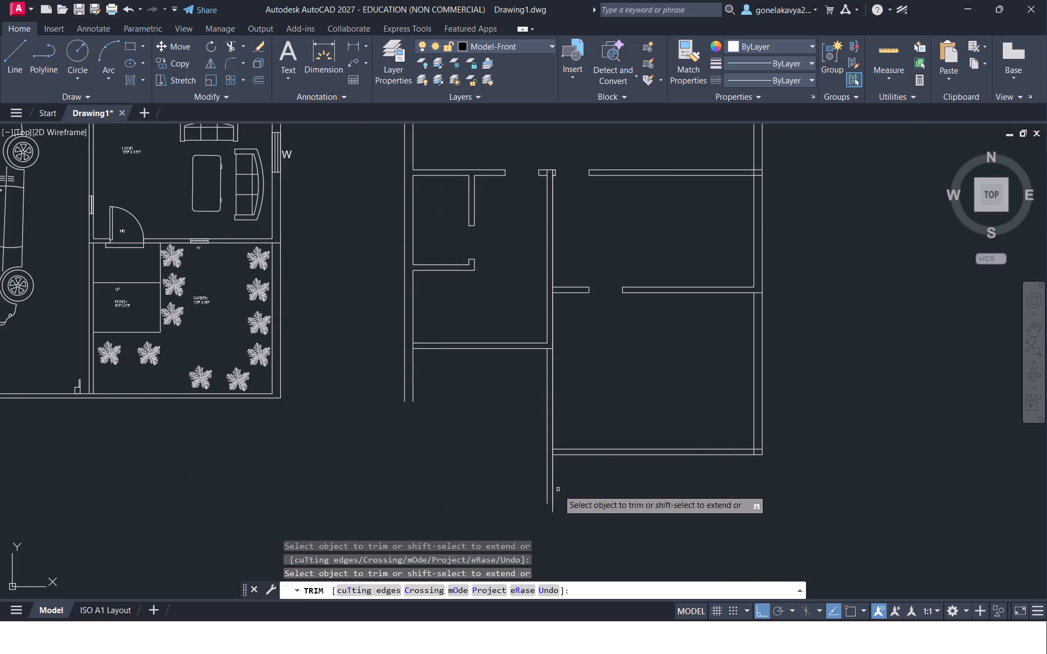
pyautogui.scroll(1, 505, 488)
pyautogui.press('Escape')
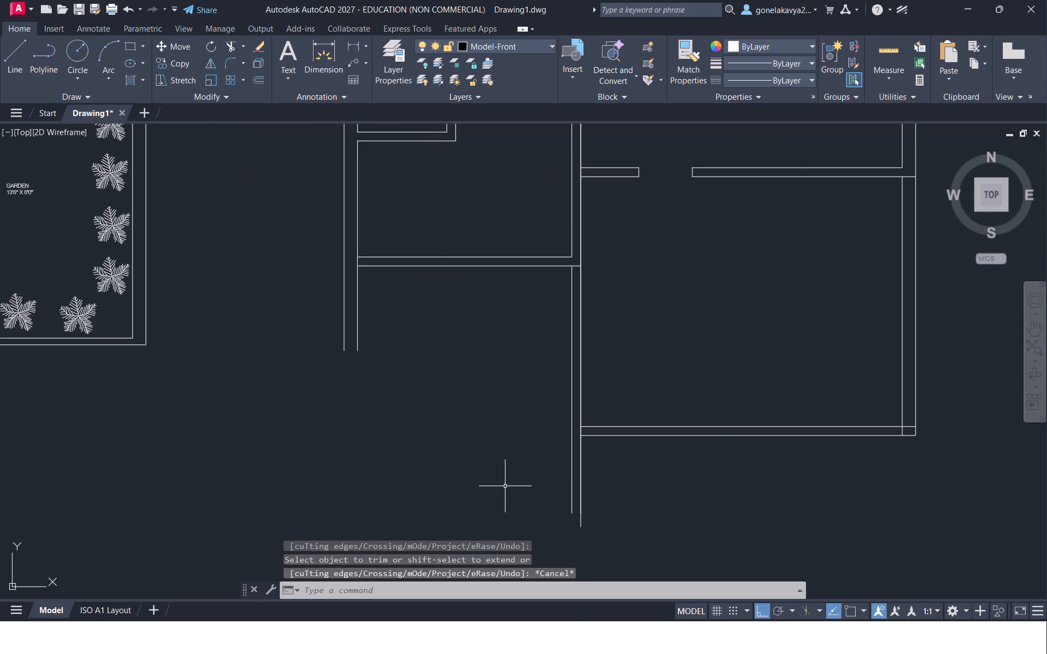
pyautogui.write('EX')
pyautogui.press('space')
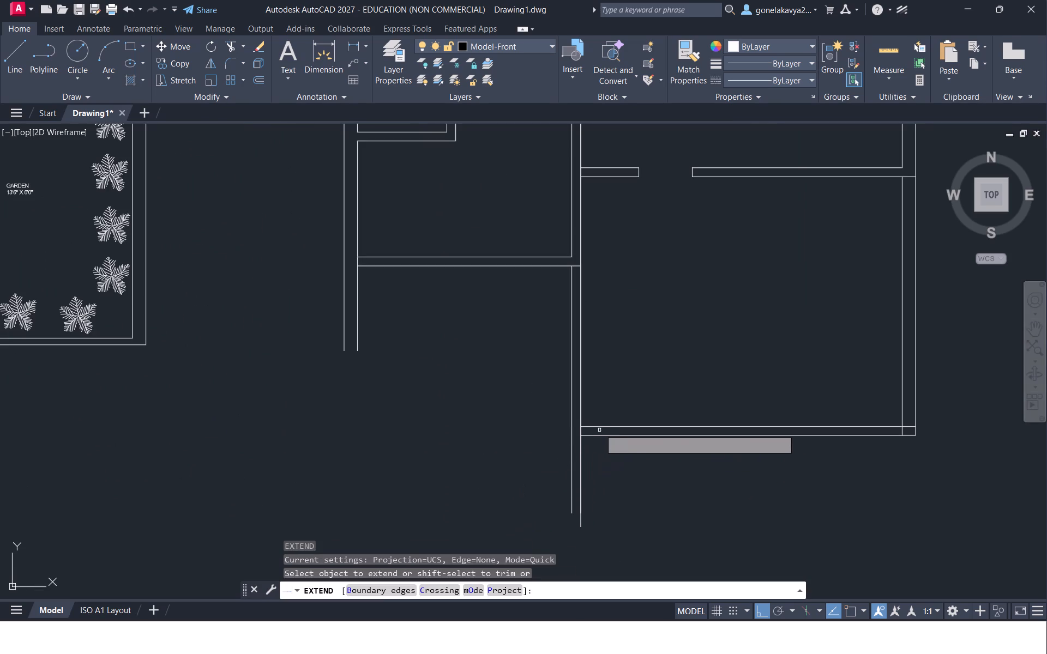
pyautogui.click(604, 437)
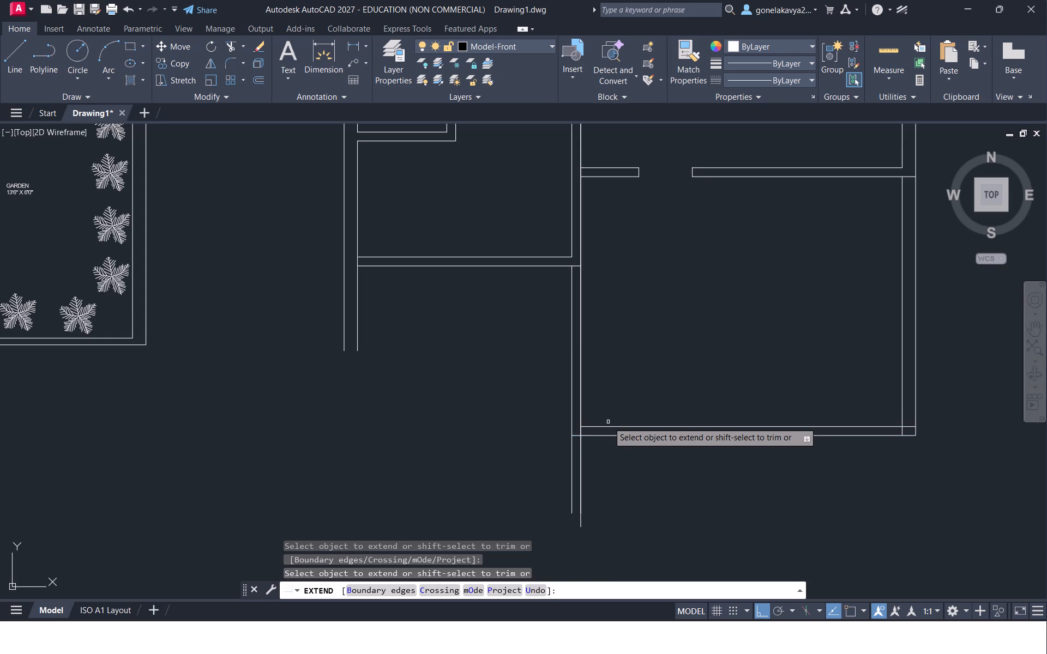
pyautogui.click(609, 427)
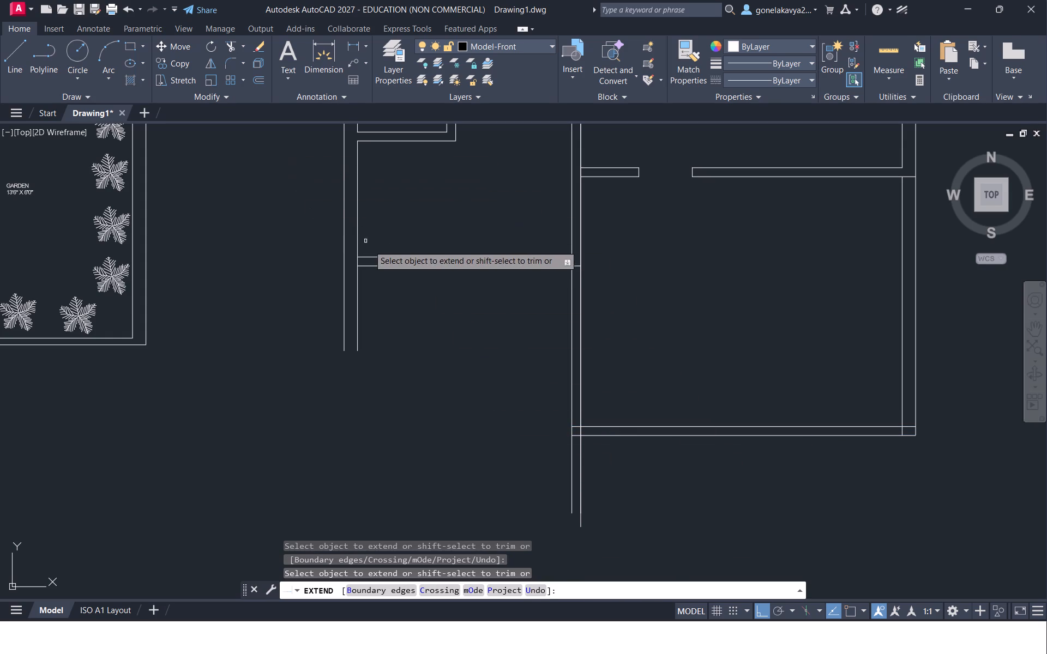
pyautogui.click(378, 255)
pyautogui.click(371, 267)
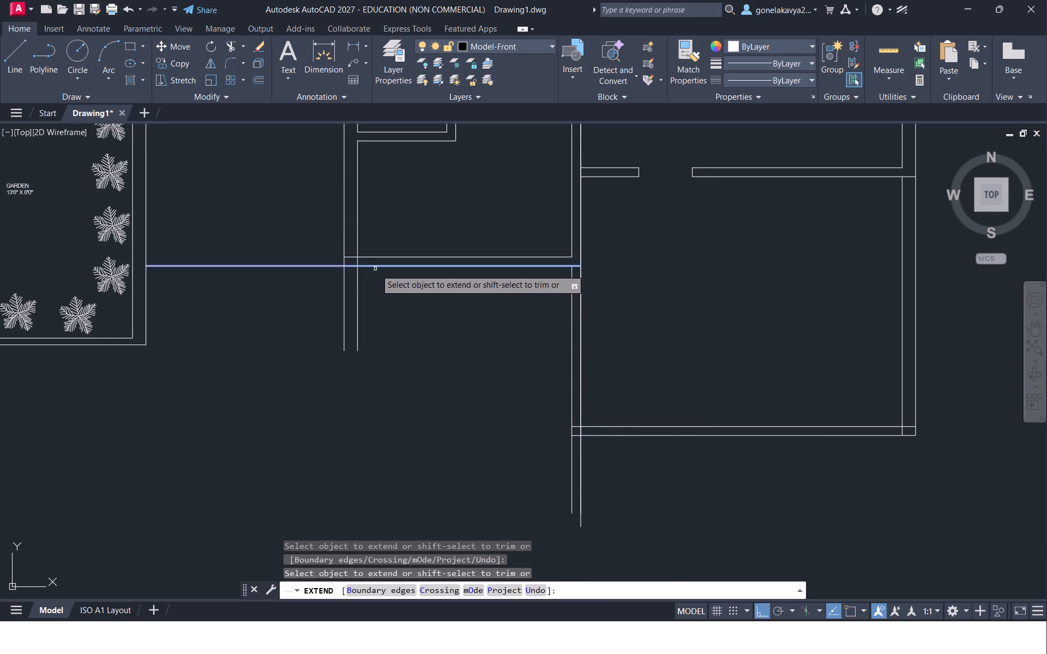
pyautogui.click(399, 351)
pyautogui.press('Escape')
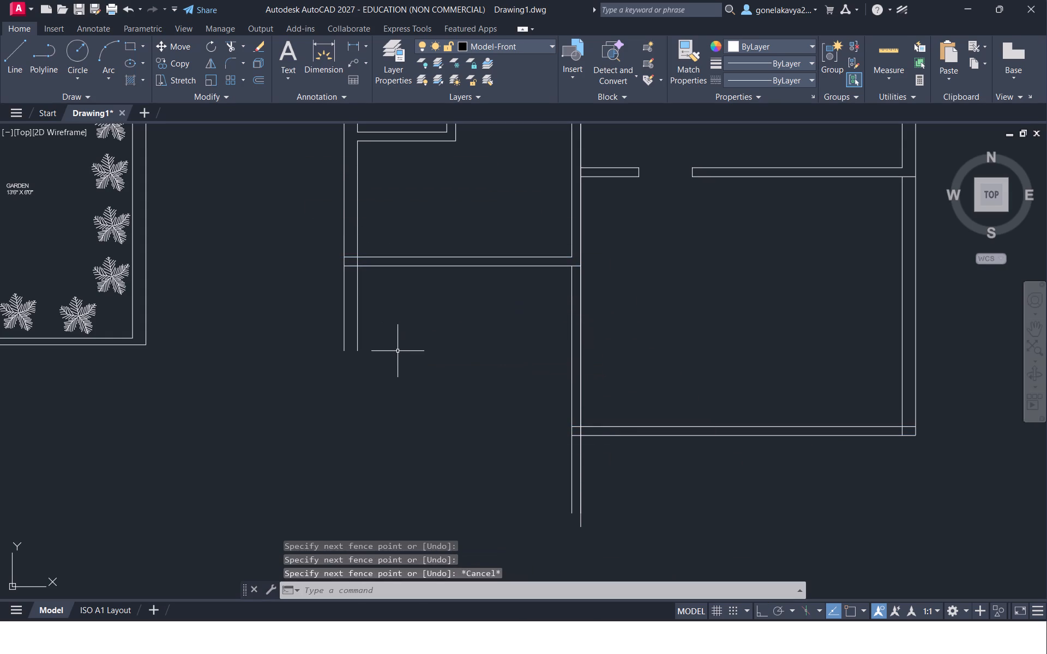
# Trim the vertical wall ends hanging below the left room's bottom wall and below the lower-right room's bottom wall.
pyautogui.press('r')
pyautogui.press('Escape')
pyautogui.write('TR')
pyautogui.press('space')
pyautogui.moveTo(379, 305); pyautogui.dragTo(273, 350)
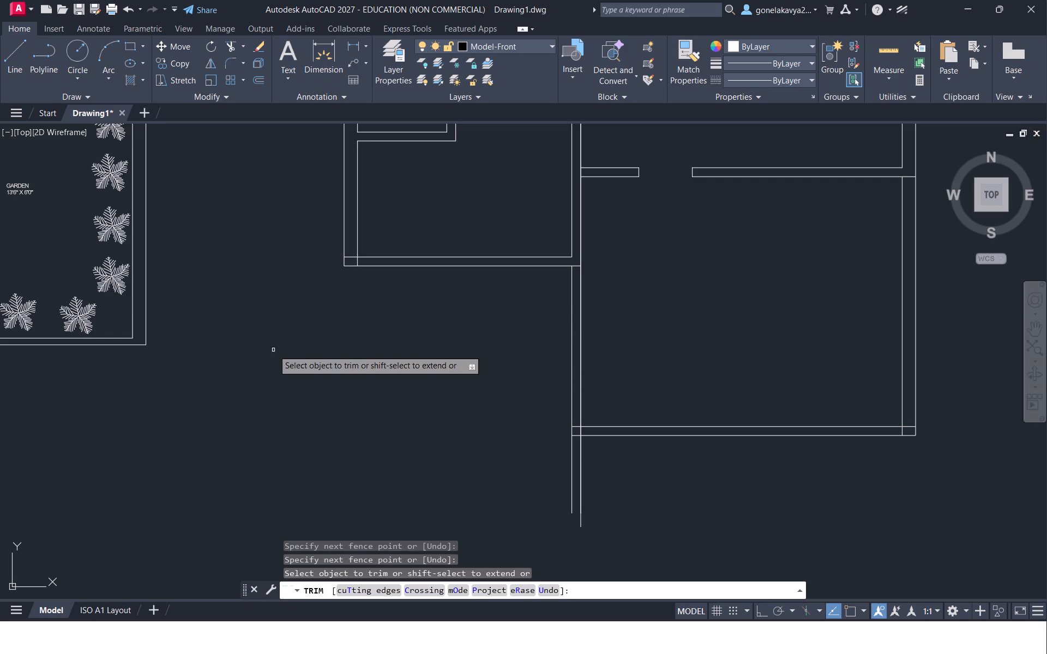
pyautogui.moveTo(502, 477); pyautogui.dragTo(634, 473)
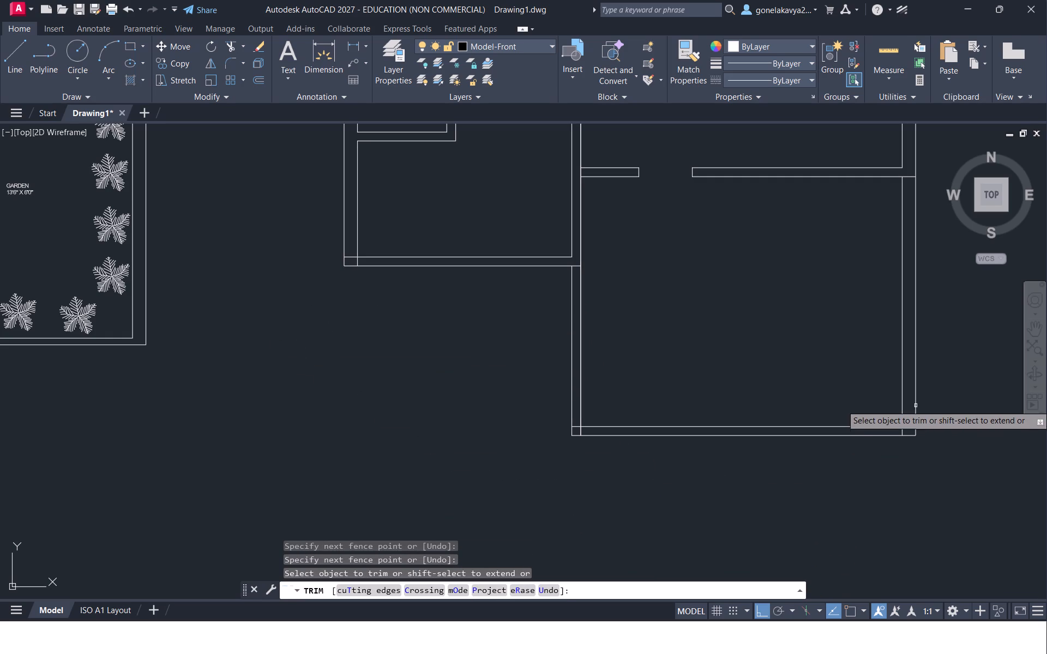
# Trim the overlapping inner wall lines at both bottom corners of the lower-right room.
pyautogui.scroll(3, 917, 403)
pyautogui.moveTo(882, 486); pyautogui.dragTo(833, 535)
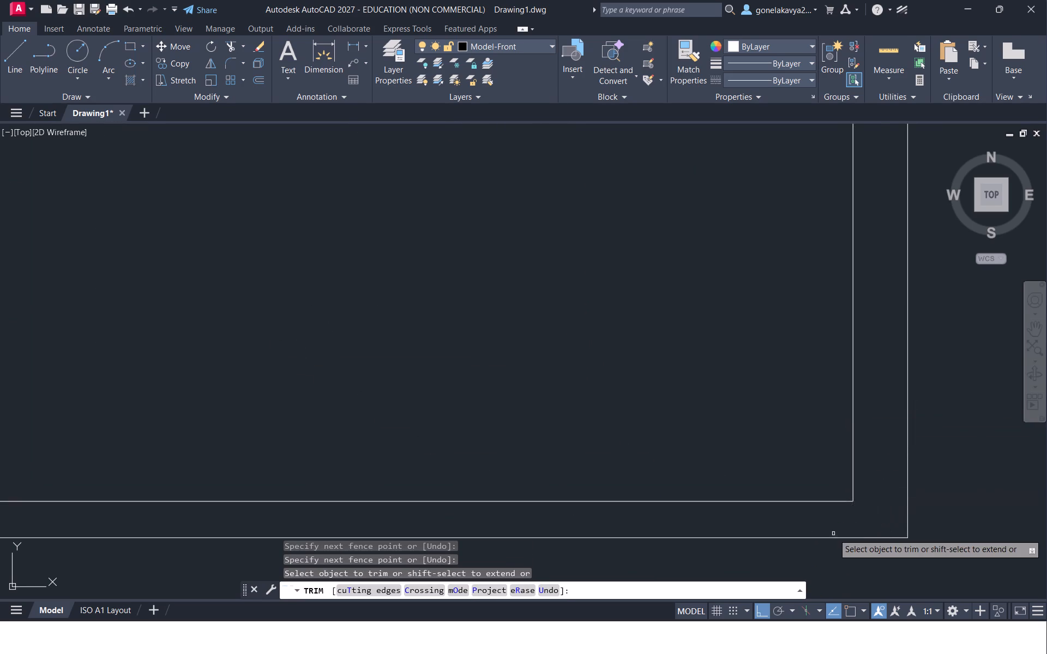
pyautogui.scroll(-3, 835, 526)
pyautogui.scroll(3, 474, 542)
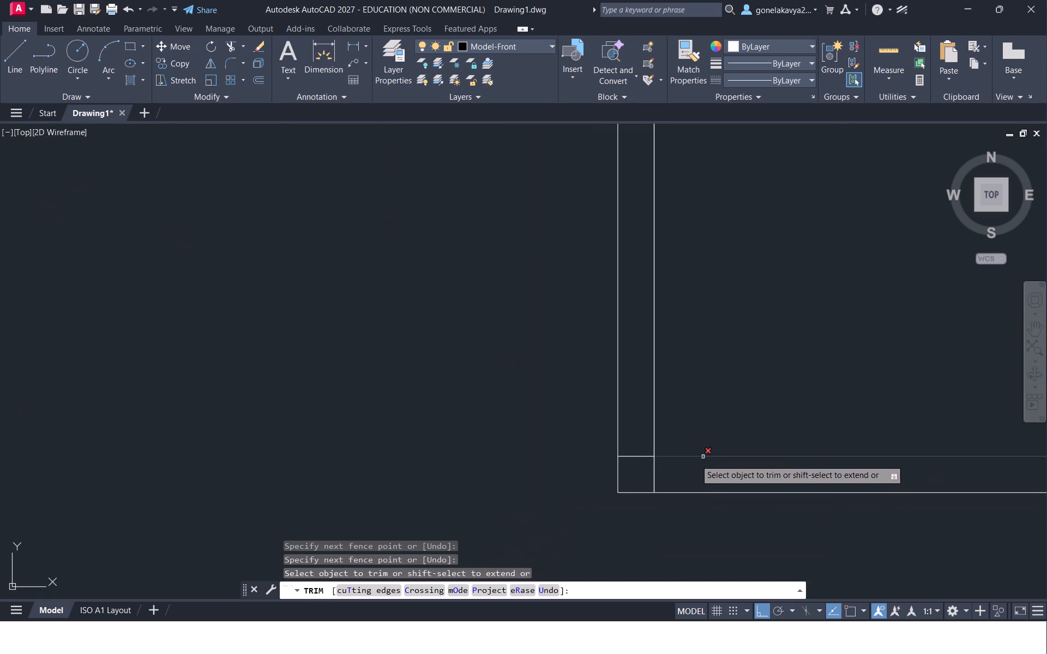
pyautogui.moveTo(666, 480); pyautogui.dragTo(634, 450)
# Trim the overlapping inner wall lines at the left room's bottom-left outer corner.
pyautogui.scroll(-3, 673, 387)
pyautogui.moveTo(766, 286); pyautogui.dragTo(748, 413, button='middle')
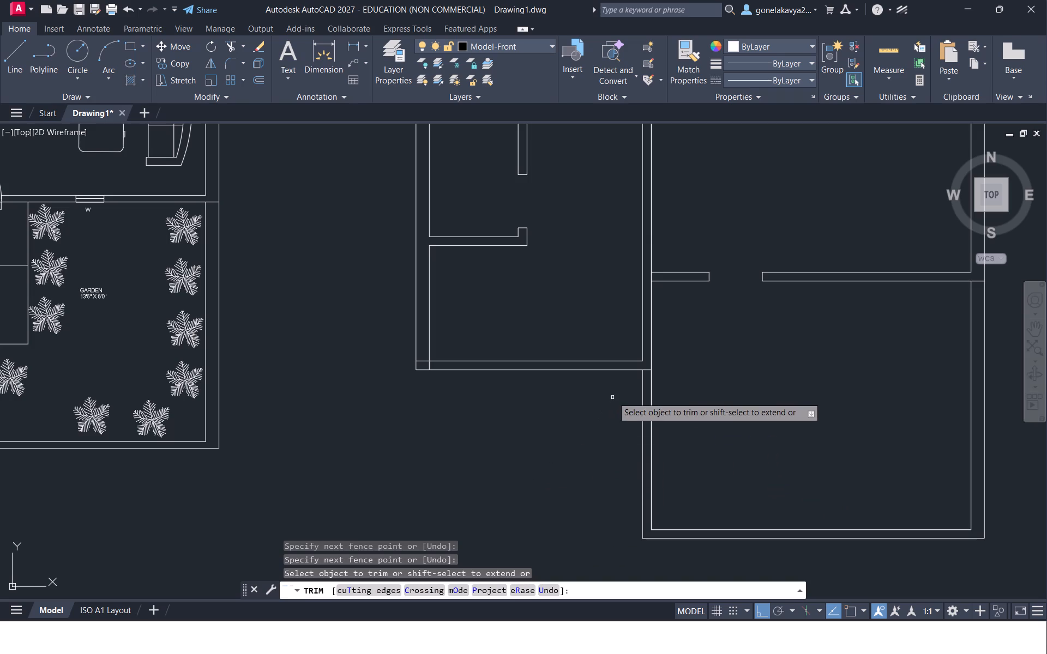
pyautogui.scroll(3, 378, 395)
pyautogui.moveTo(552, 251); pyautogui.dragTo(553, 251)
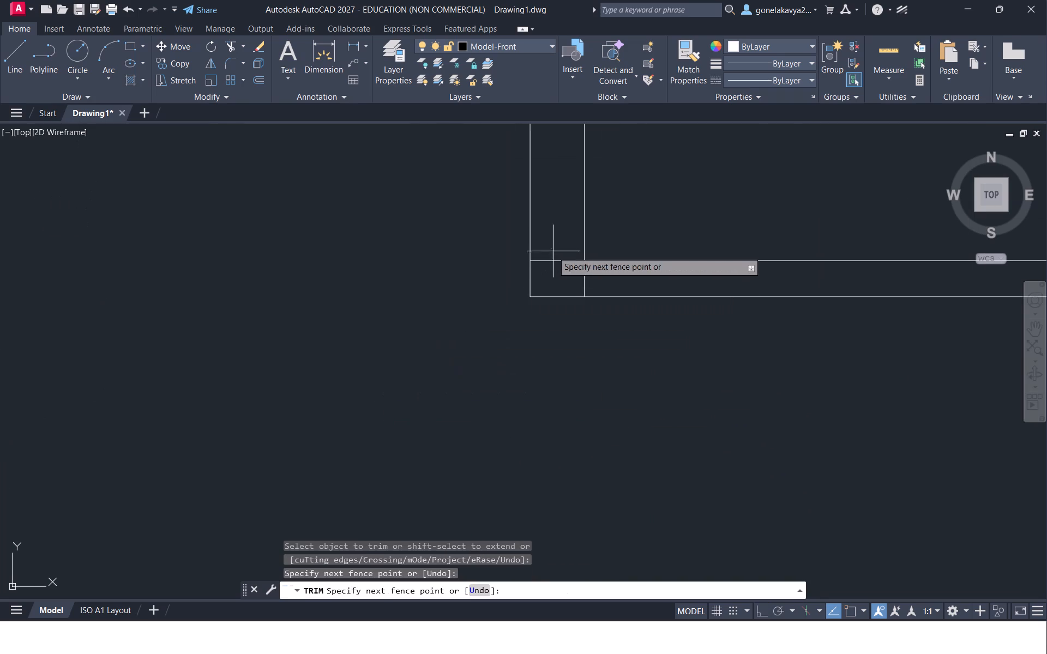
pyautogui.moveTo(553, 251); pyautogui.dragTo(598, 281)
# Trim the leftover line pieces where the horizontal wall above the lower-right rooms meets the right outer wall.
pyautogui.scroll(-3, 601, 274)
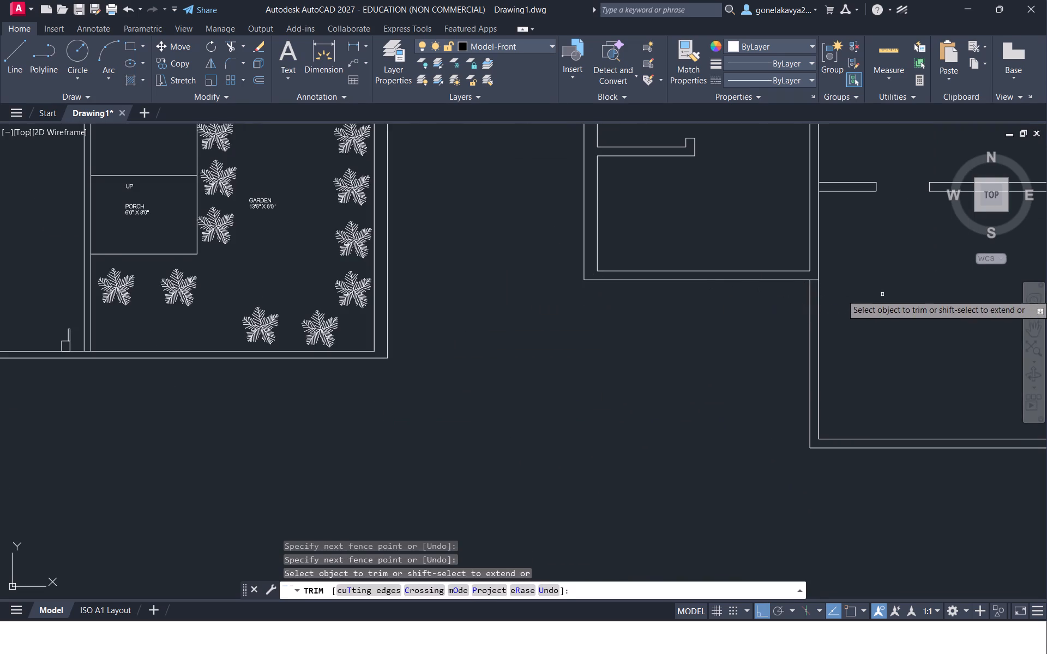
pyautogui.moveTo(882, 294); pyautogui.dragTo(417, 569, button='middle')
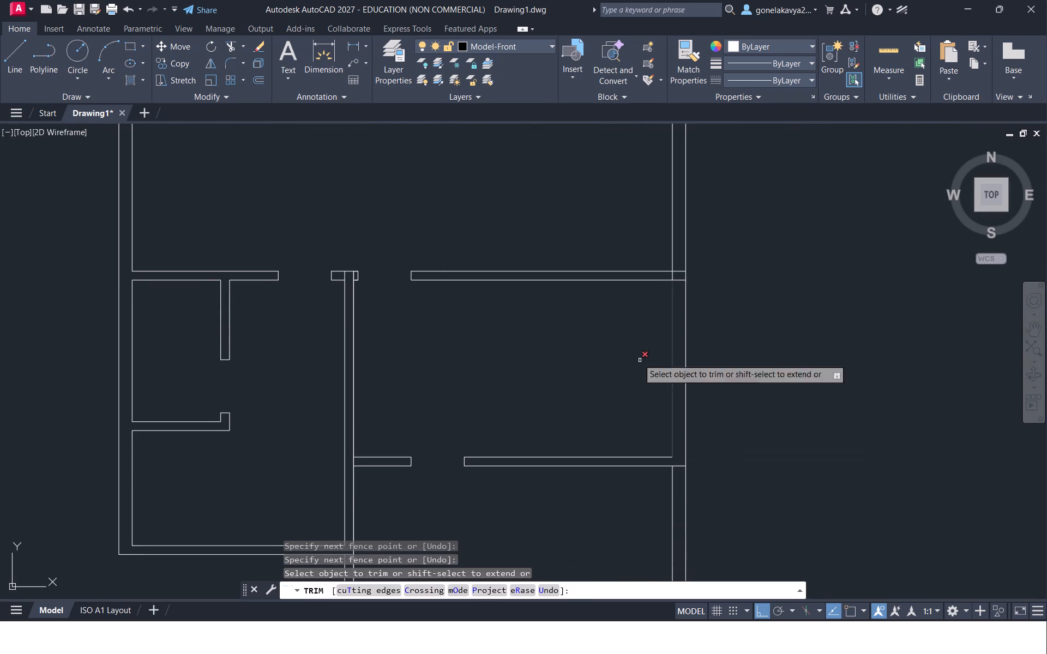
pyautogui.moveTo(595, 342); pyautogui.dragTo(486, 505, button='middle')
pyautogui.scroll(3, 518, 456)
pyautogui.moveTo(660, 393); pyautogui.dragTo(696, 389)
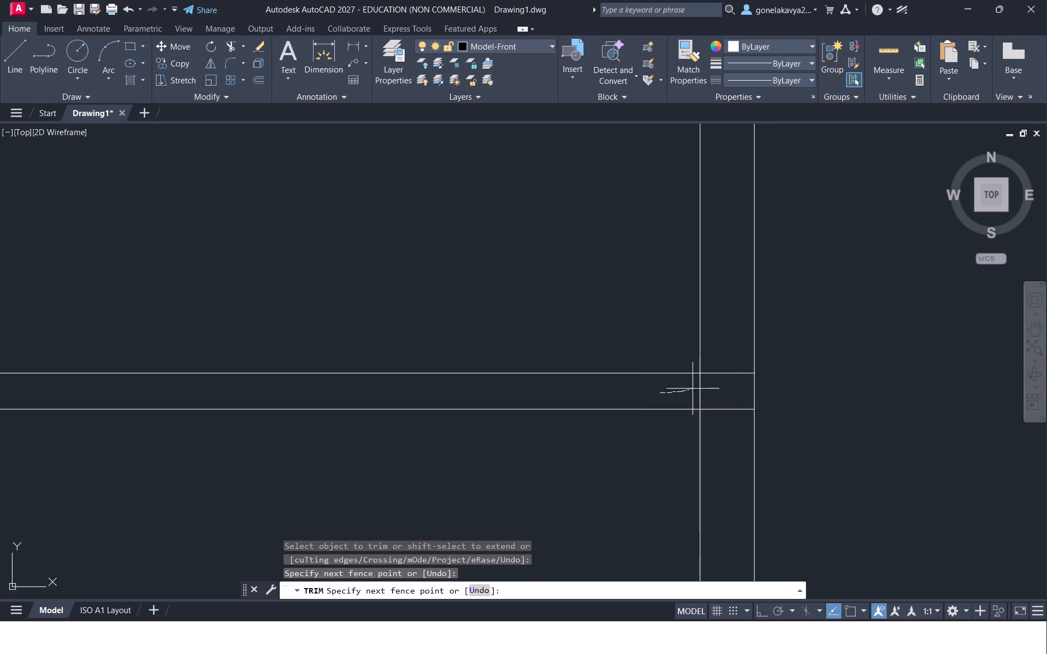
pyautogui.moveTo(696, 389); pyautogui.dragTo(724, 426)
pyautogui.scroll(-4, 670, 347)
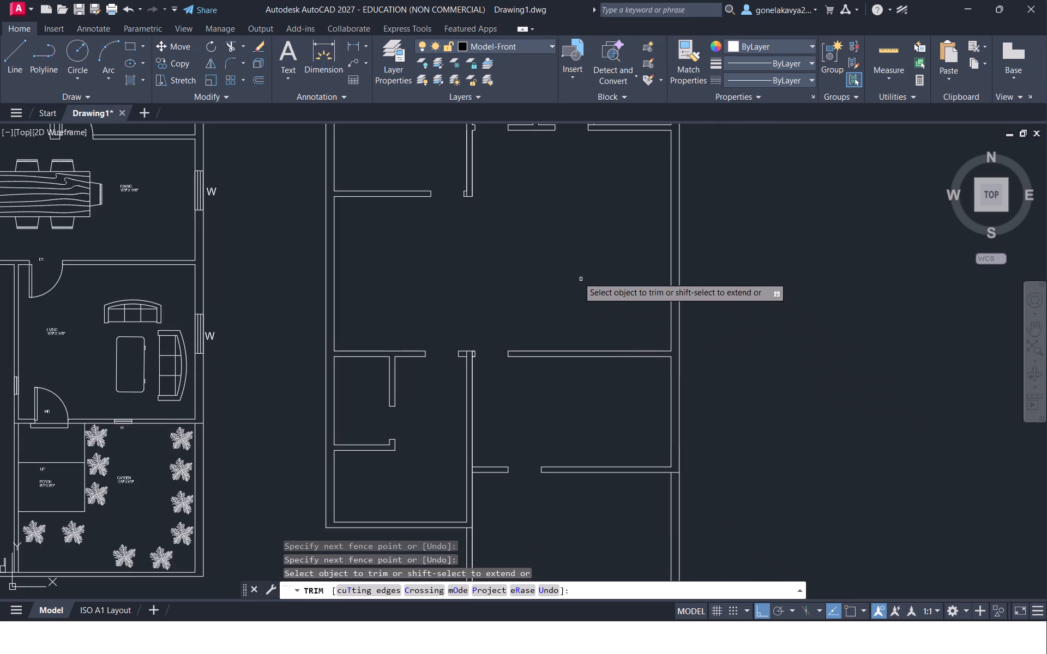
pyautogui.moveTo(561, 264); pyautogui.dragTo(603, 378, button='middle')
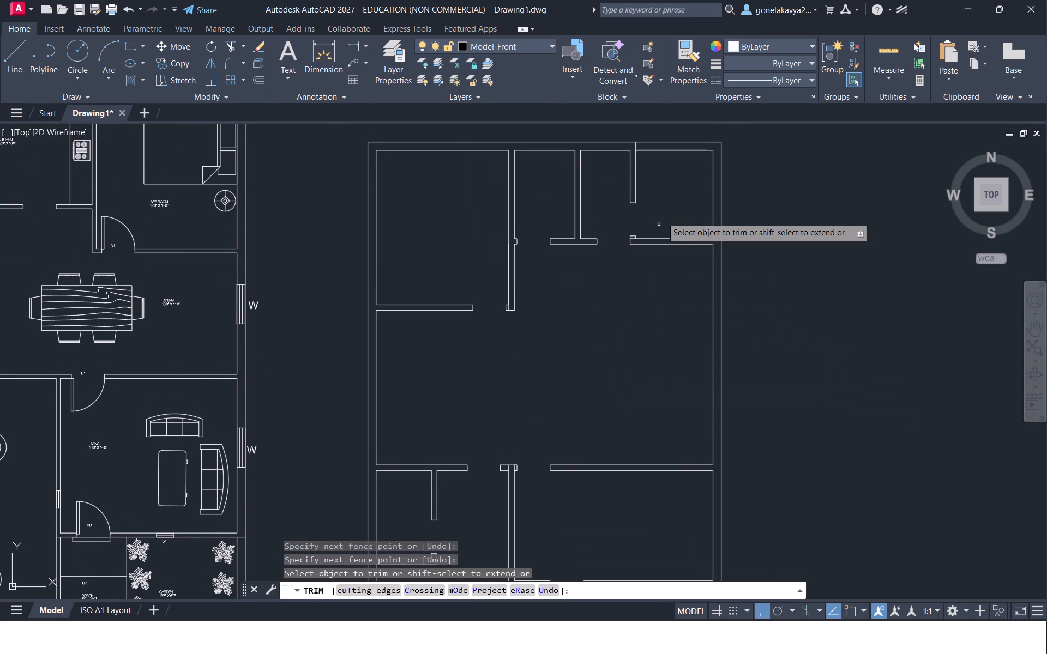
# Trim away the inner lines of the upper-right room's top wall and right wall.
pyautogui.scroll(1, 652, 163)
pyautogui.moveTo(658, 191); pyautogui.dragTo(626, 323, button='middle')
pyautogui.scroll(3, 596, 290)
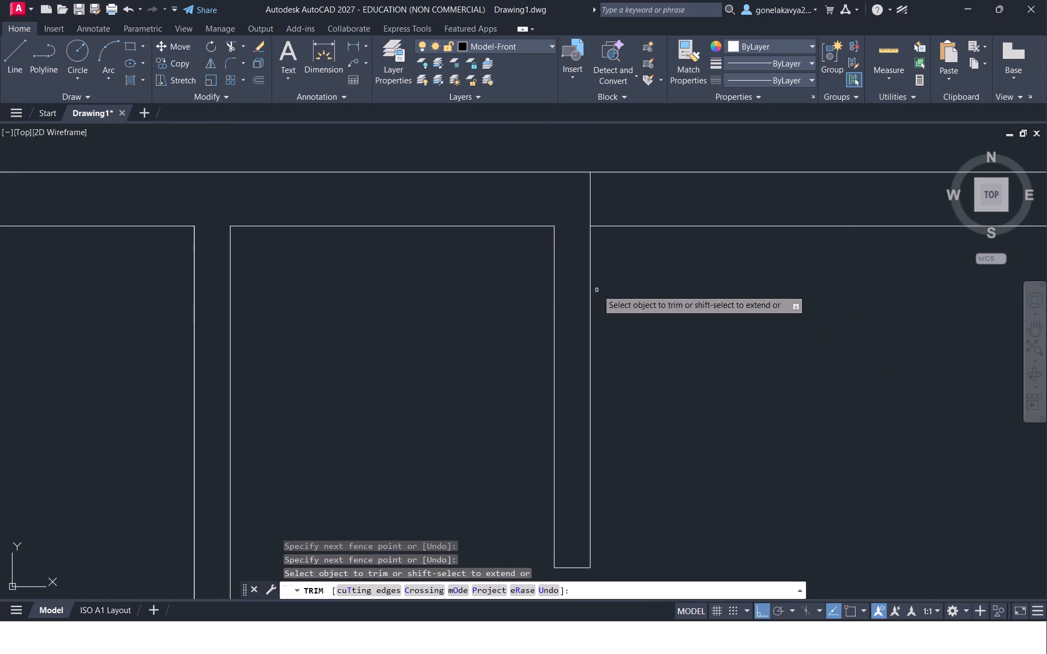
pyautogui.scroll(-4, 627, 305)
pyautogui.scroll(2, 674, 320)
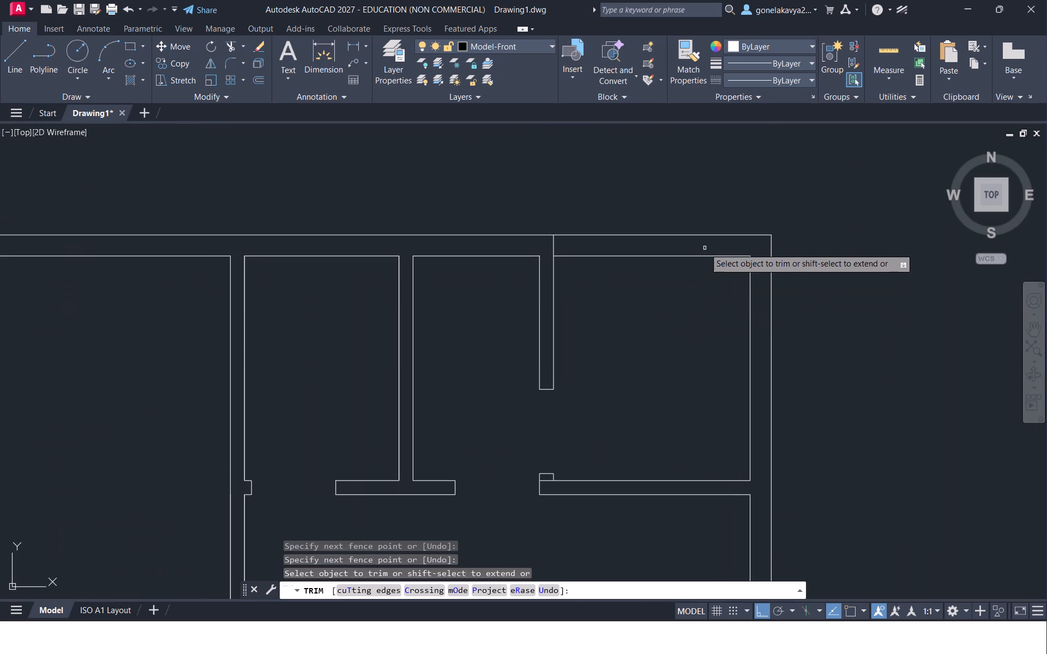
pyautogui.click(707, 256)
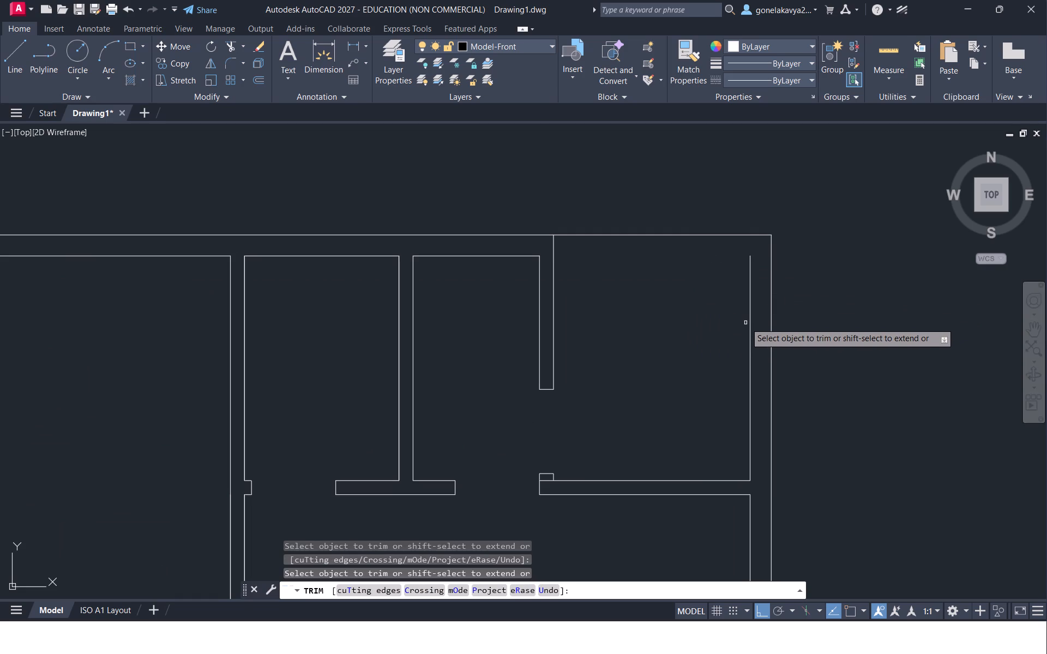
pyautogui.moveTo(755, 329); pyautogui.dragTo(749, 341)
pyautogui.press('Escape')
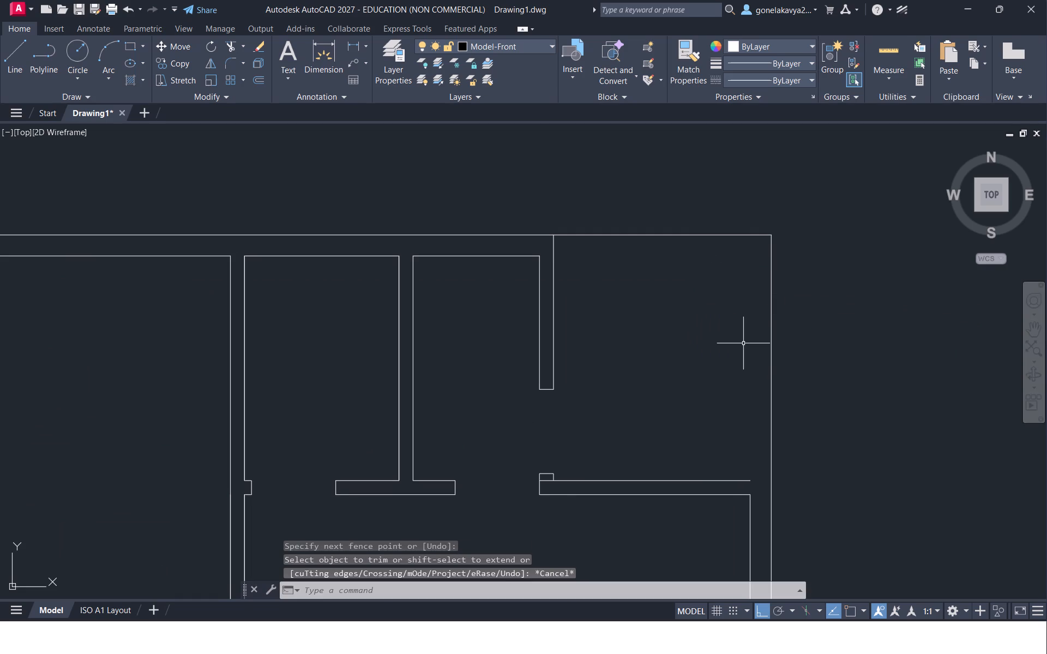
# Offset the plan's right outer wall line and top outer wall line inward by 4.5".
pyautogui.press('o')
pyautogui.press('Return')
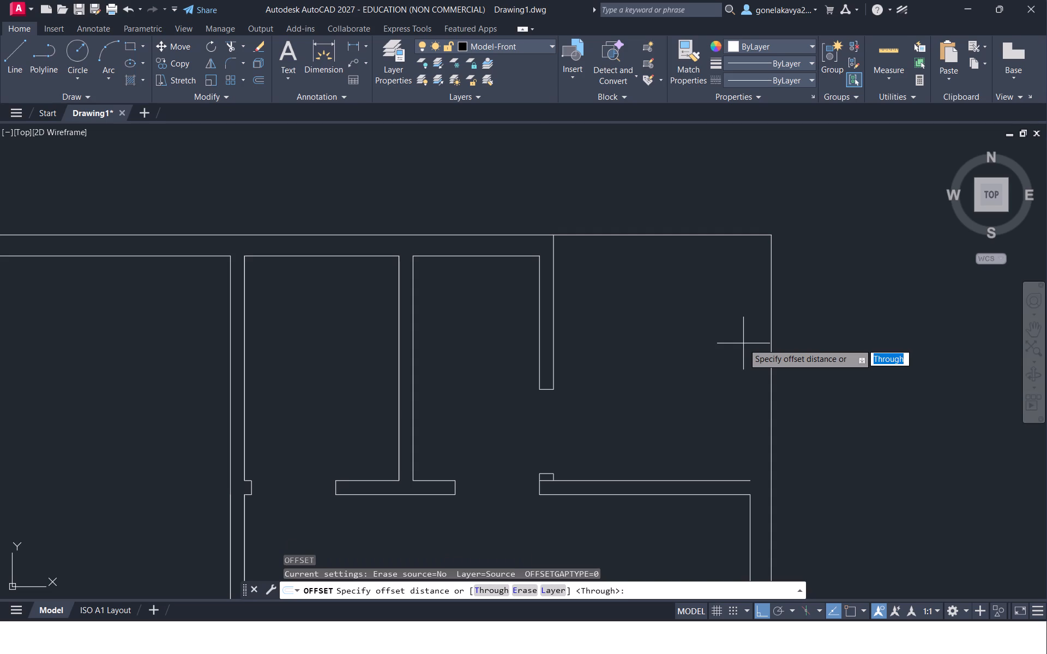
pyautogui.press('3')
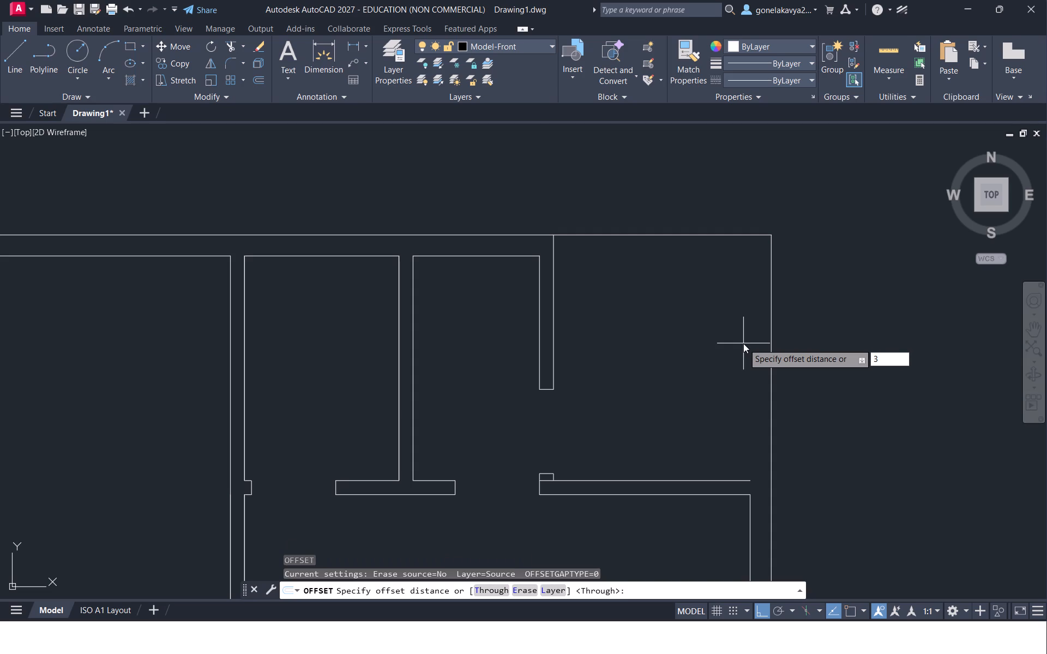
pyautogui.press('Delete')
pyautogui.write('4.')
pyautogui.press('Delete')
pyautogui.press('Delete')
pyautogui.press('Delete')
pyautogui.press('BackSpace')
pyautogui.press('BackSpace')
pyautogui.press('BackSpace')
pyautogui.write('4.5"')
pyautogui.press('Return')
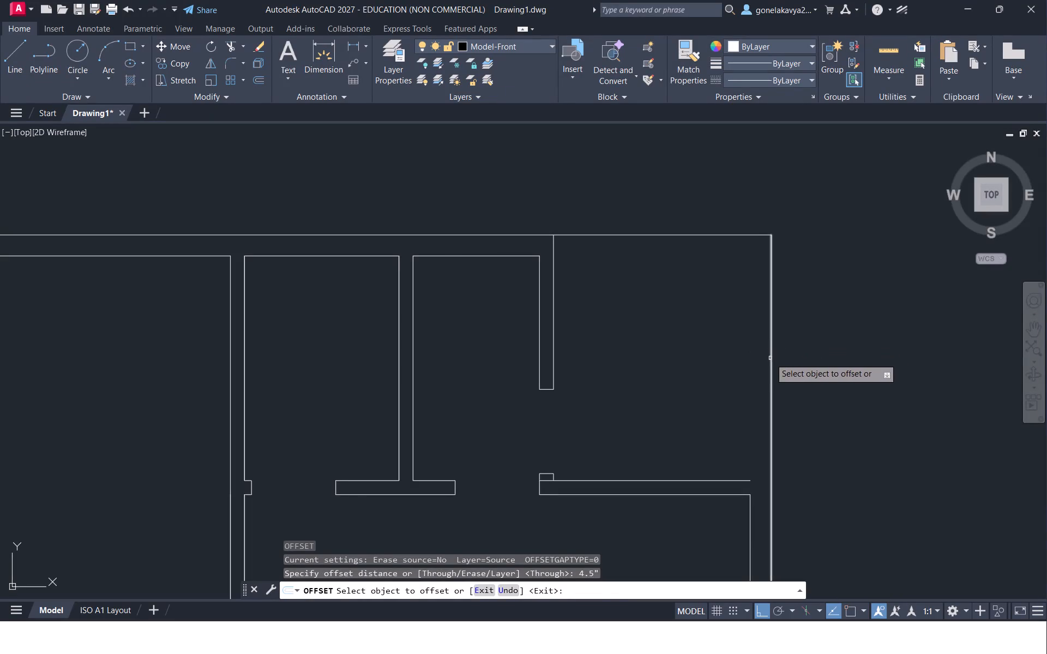
pyautogui.click(770, 358)
pyautogui.click(738, 367)
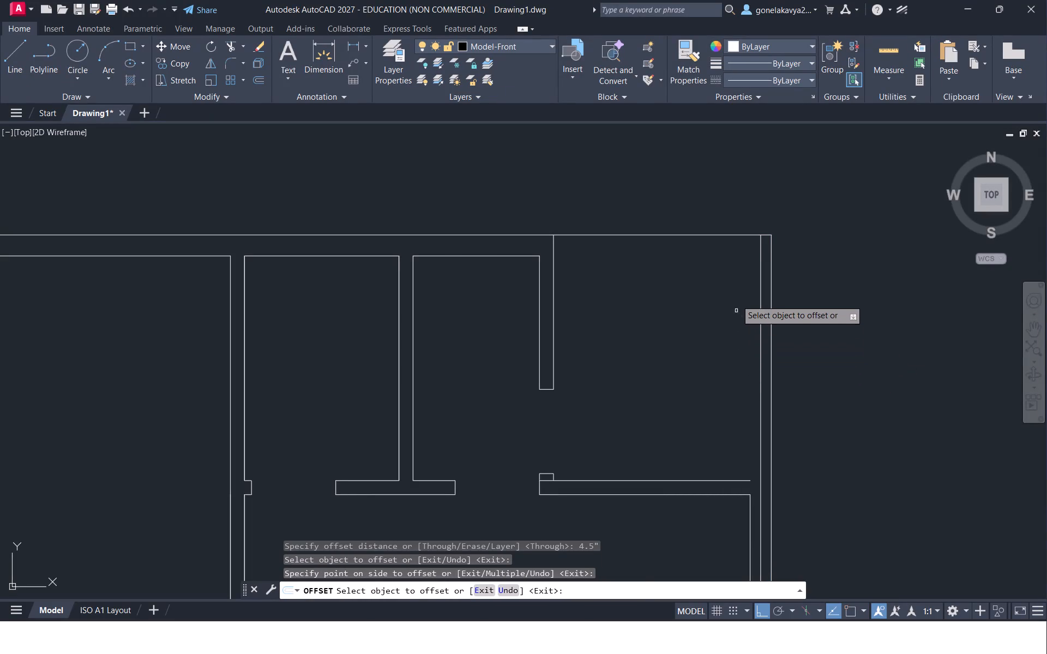
pyautogui.click(722, 235)
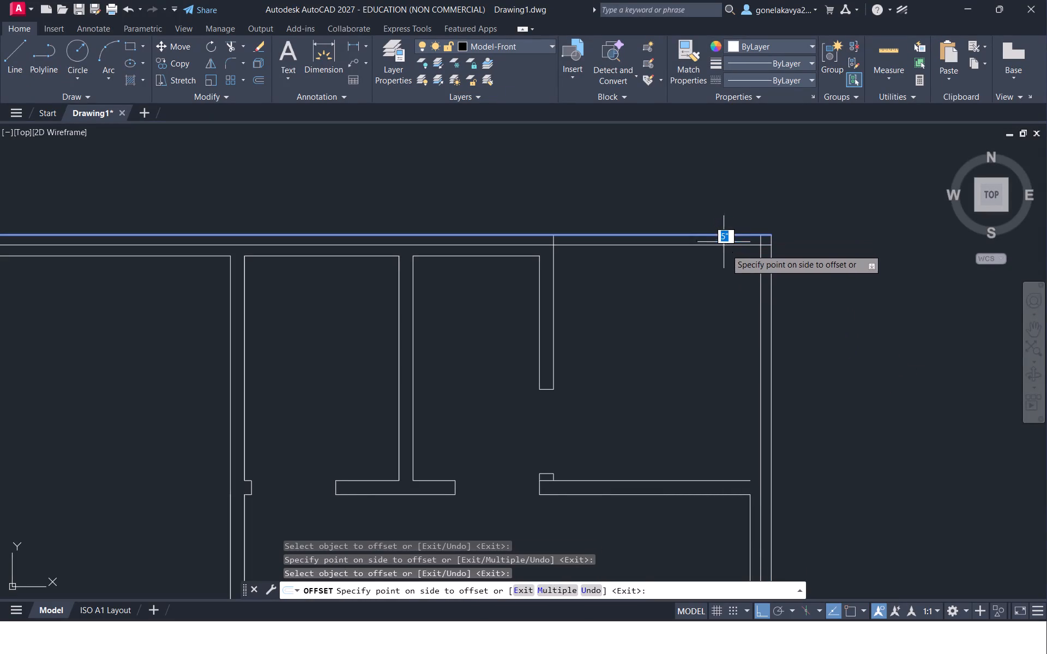
pyautogui.click(727, 269)
pyautogui.press('Escape')
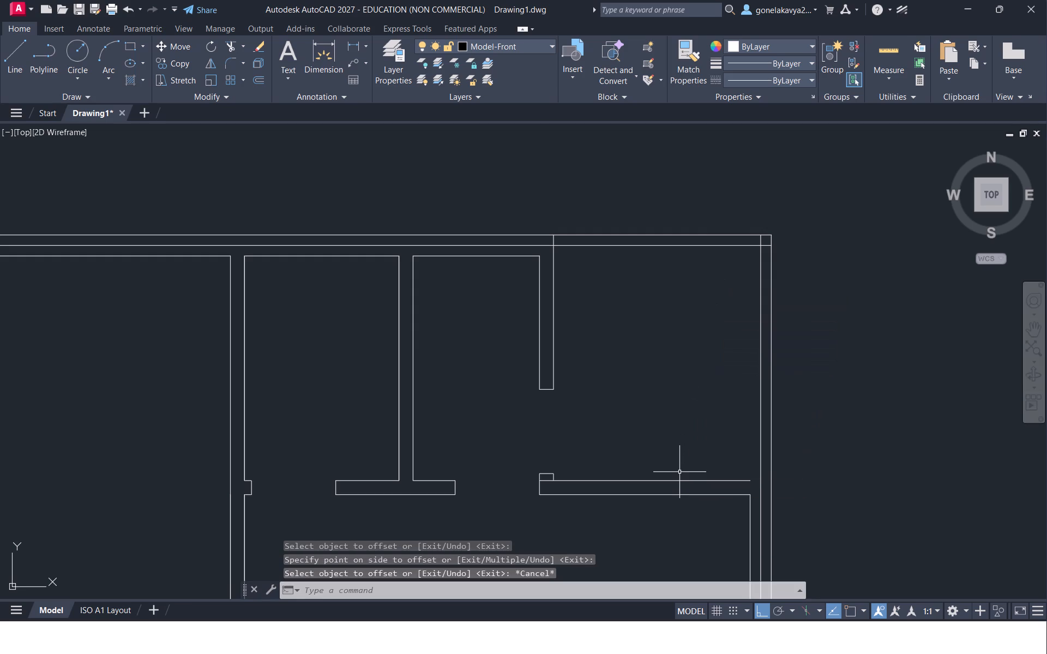
# Trim the new inner top wall line where it runs past the upper-right room's left wall.
pyautogui.write('TR')
pyautogui.press('space')
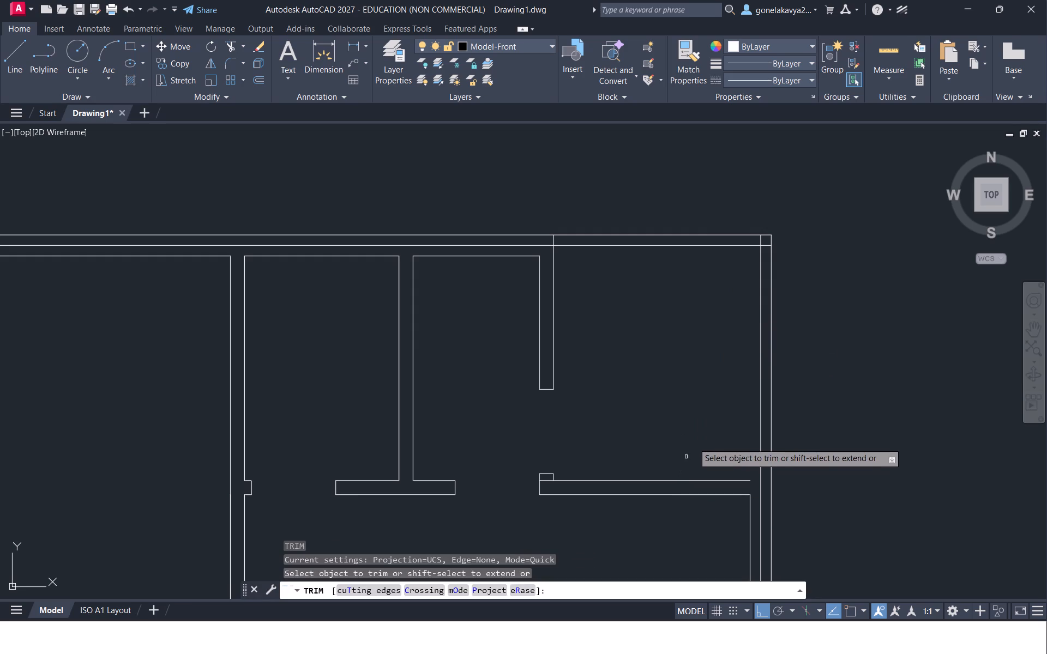
pyautogui.click(544, 246)
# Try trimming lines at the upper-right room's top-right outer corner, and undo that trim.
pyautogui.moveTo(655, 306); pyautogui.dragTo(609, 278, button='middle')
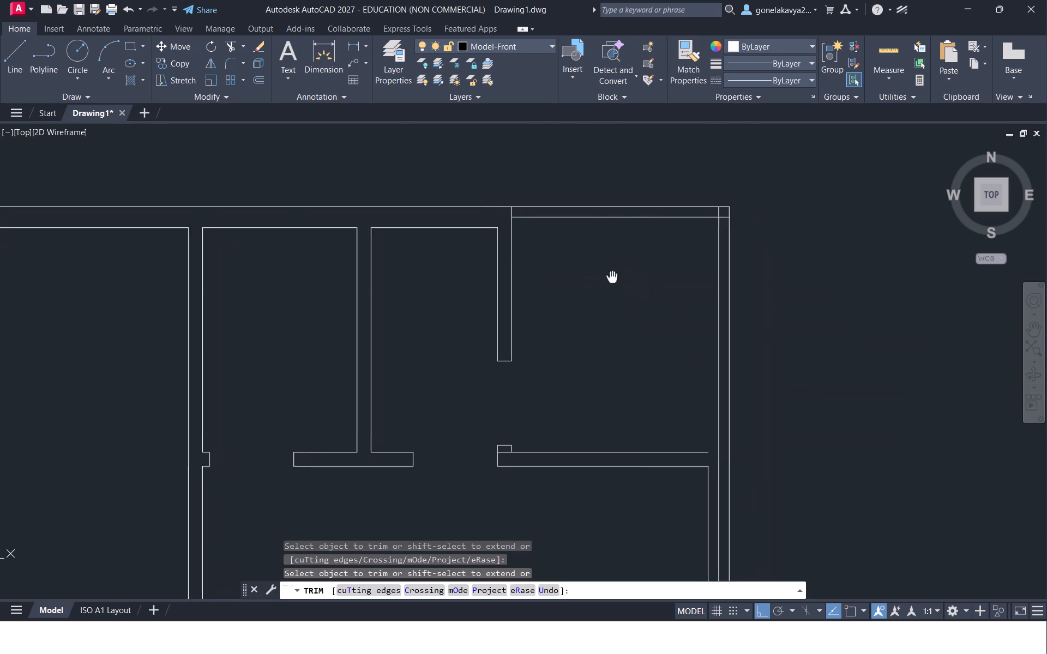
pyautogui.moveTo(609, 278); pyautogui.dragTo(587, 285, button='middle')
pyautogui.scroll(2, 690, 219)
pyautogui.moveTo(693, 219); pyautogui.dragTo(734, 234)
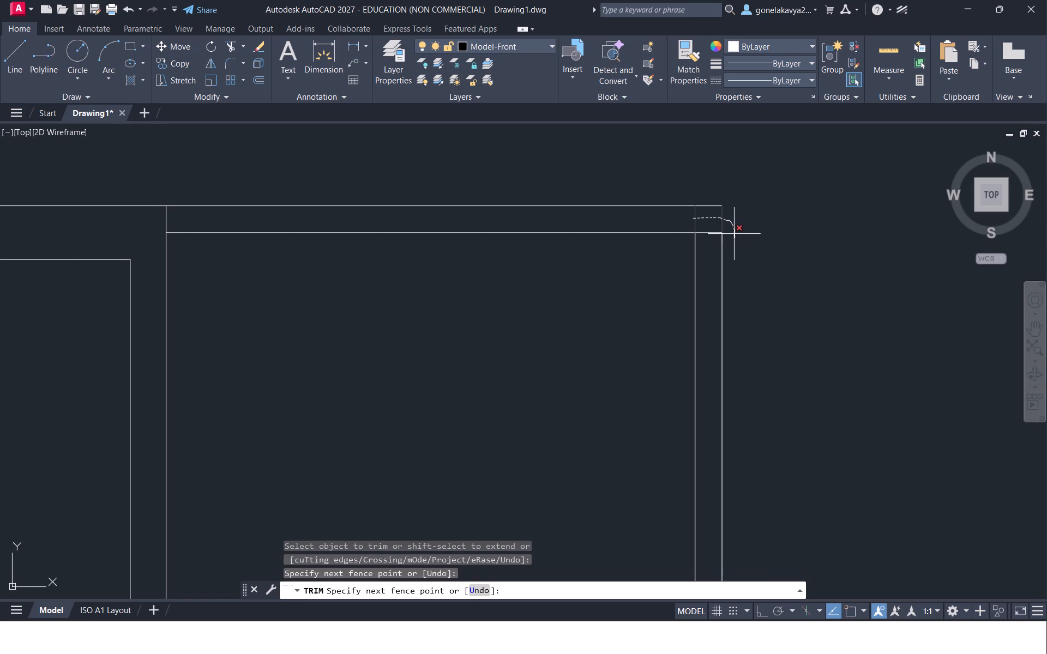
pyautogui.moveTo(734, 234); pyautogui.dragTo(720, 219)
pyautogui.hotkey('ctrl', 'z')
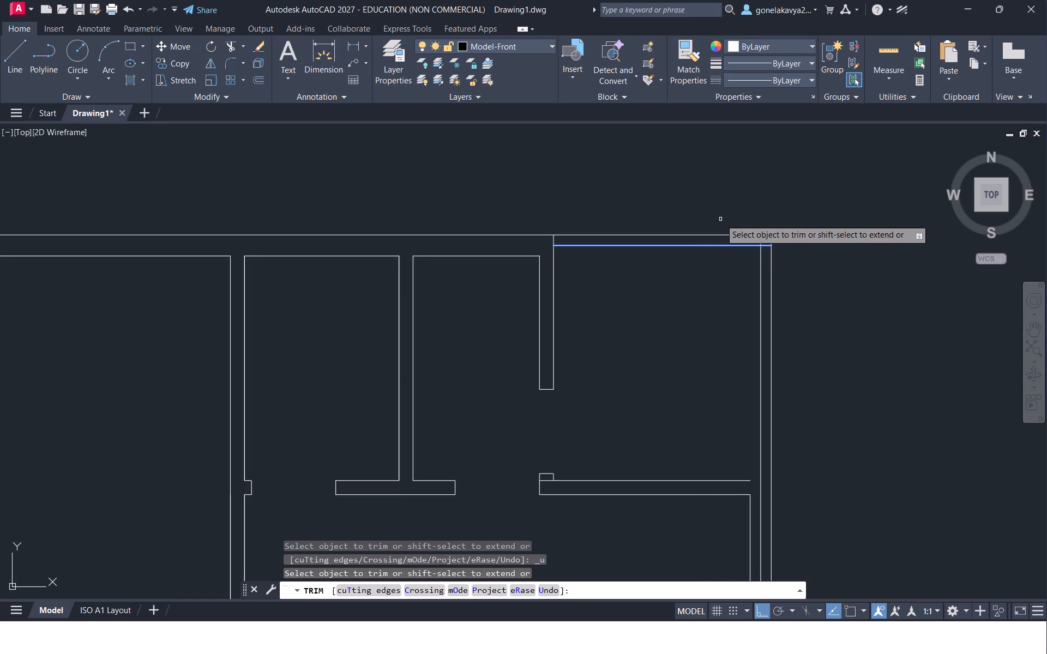
# Trim the overlapping ends of the new inner wall lines at the upper-right room's top-right corner.
pyautogui.scroll(5, 868, 219)
pyautogui.scroll(-1, 491, 337)
pyautogui.moveTo(604, 332); pyautogui.dragTo(623, 330, button='middle')
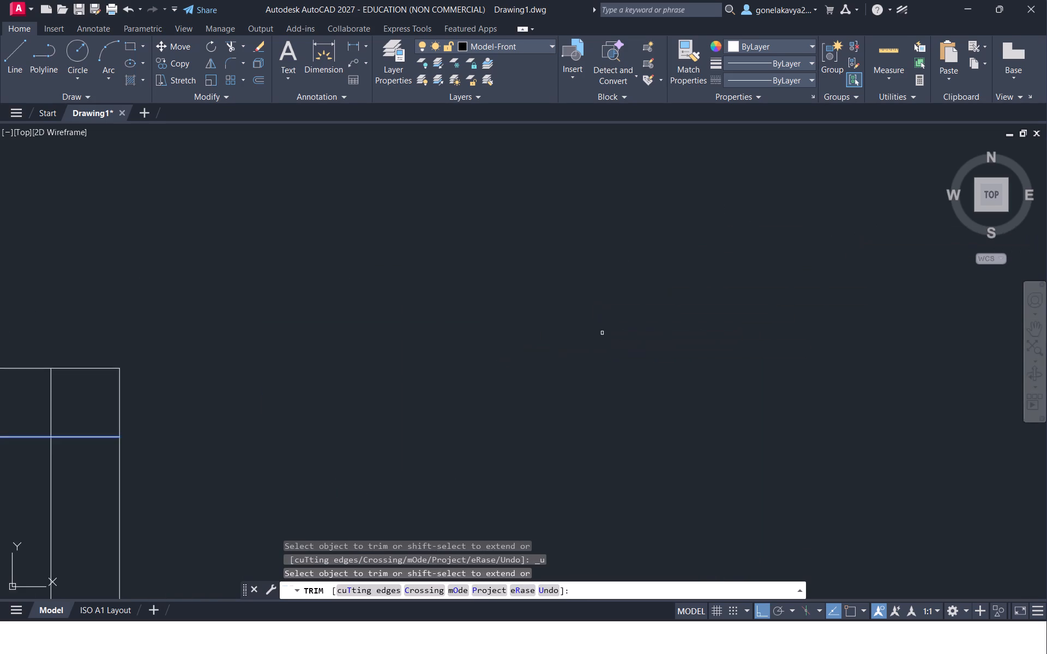
pyautogui.moveTo(623, 330); pyautogui.dragTo(1046, 209, button='middle')
pyautogui.moveTo(539, 323); pyautogui.dragTo(529, 287)
pyautogui.moveTo(528, 286); pyautogui.dragTo(528, 286)
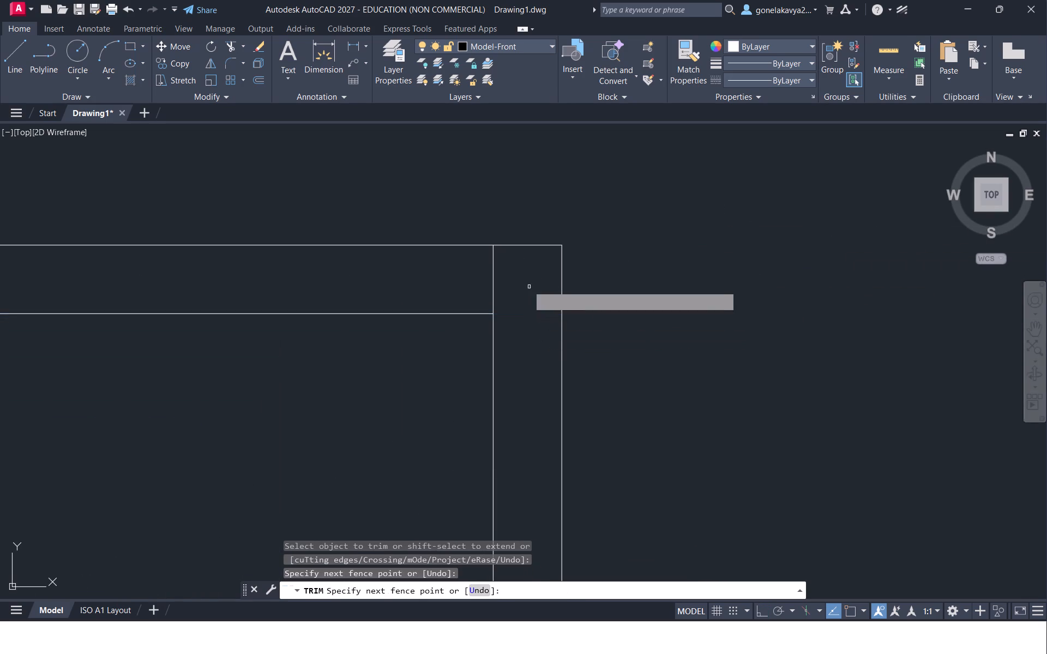
pyautogui.moveTo(528, 286); pyautogui.dragTo(486, 283)
pyautogui.scroll(-4, 501, 283)
pyautogui.moveTo(460, 440); pyautogui.dragTo(516, 267, button='middle')
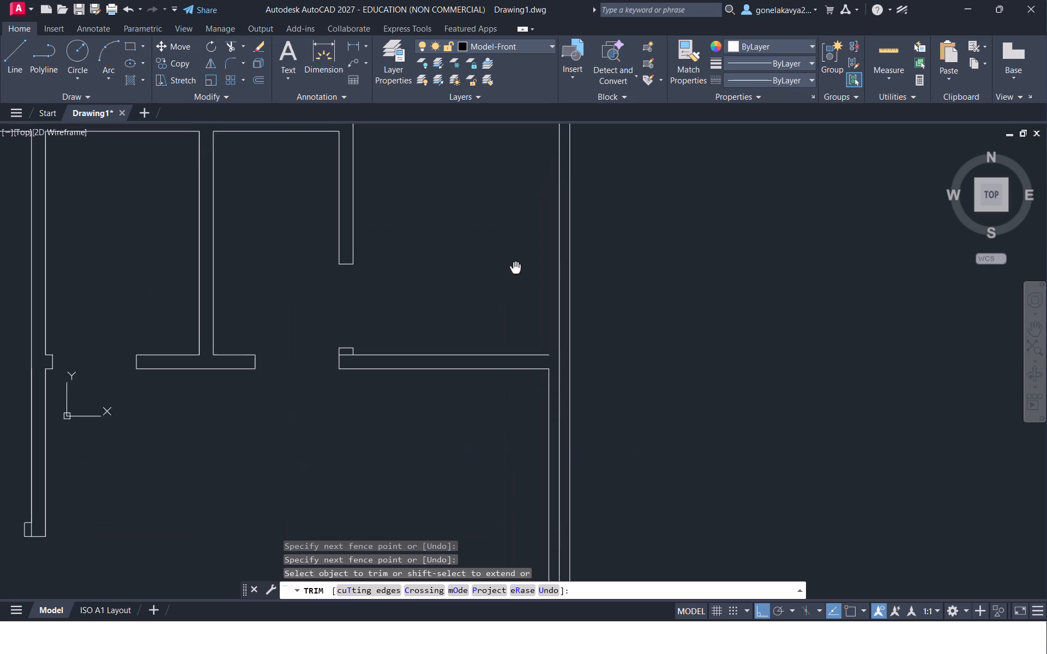
pyautogui.moveTo(516, 267); pyautogui.dragTo(519, 266, button='middle')
pyautogui.press('Escape')
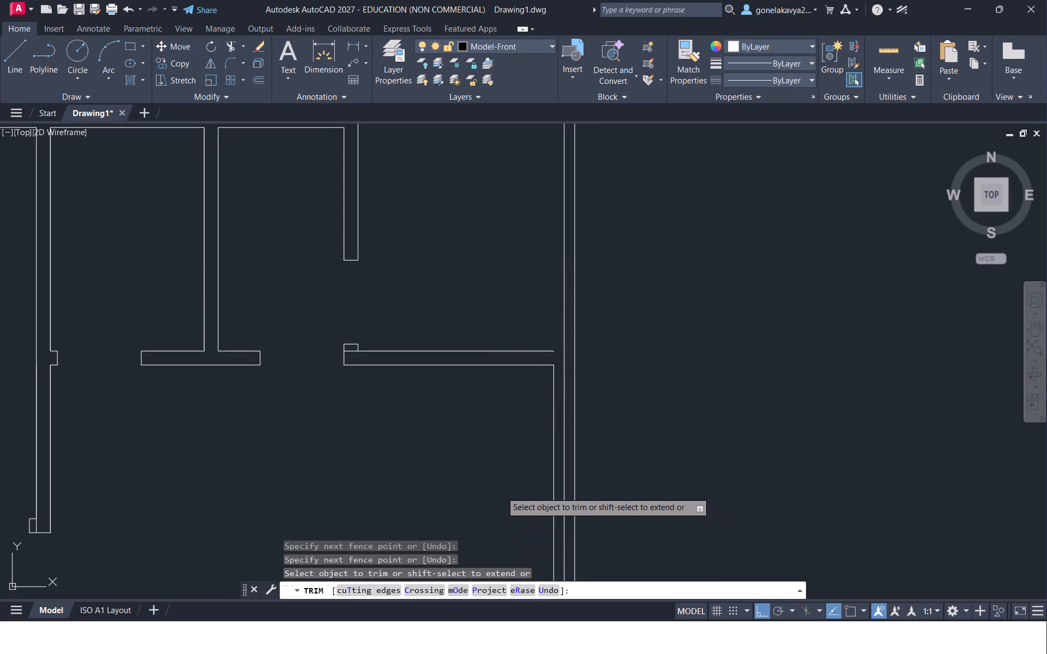
# Extend the upper line of the upper-right room's bottom wall to the plan's right outer wall line.
pyautogui.write('EX')
pyautogui.press('space')
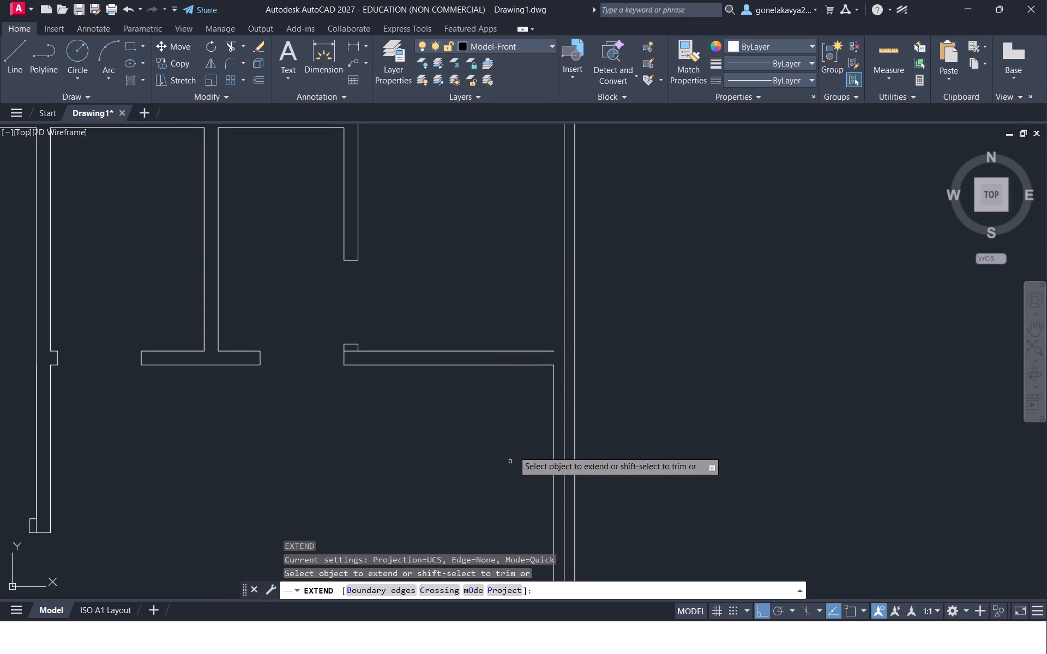
pyautogui.click(542, 349)
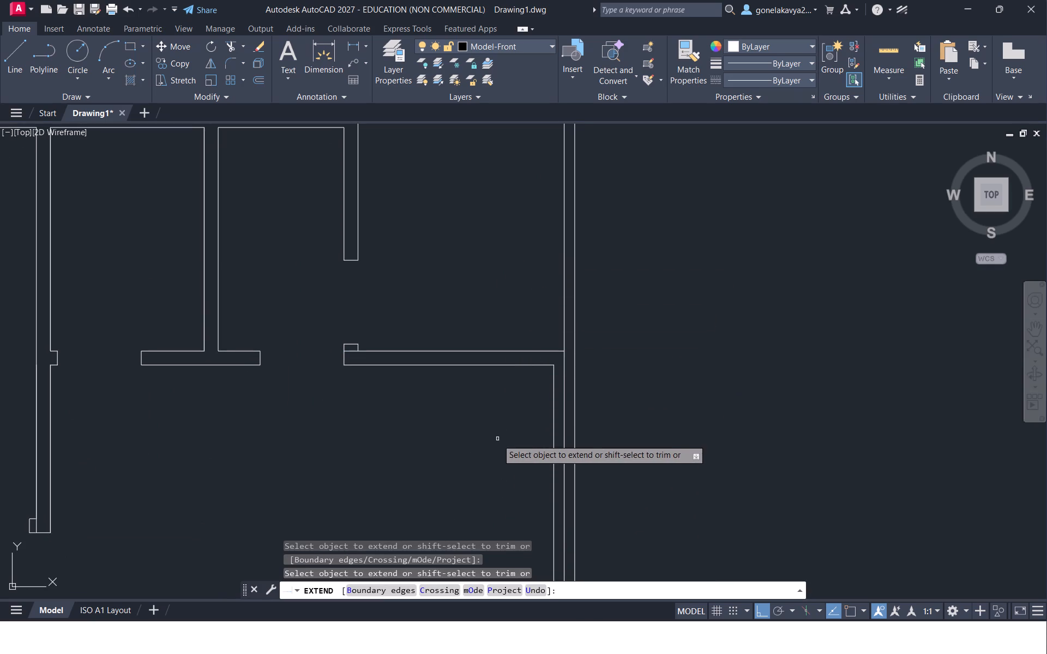
pyautogui.click(493, 441)
pyautogui.press('Escape')
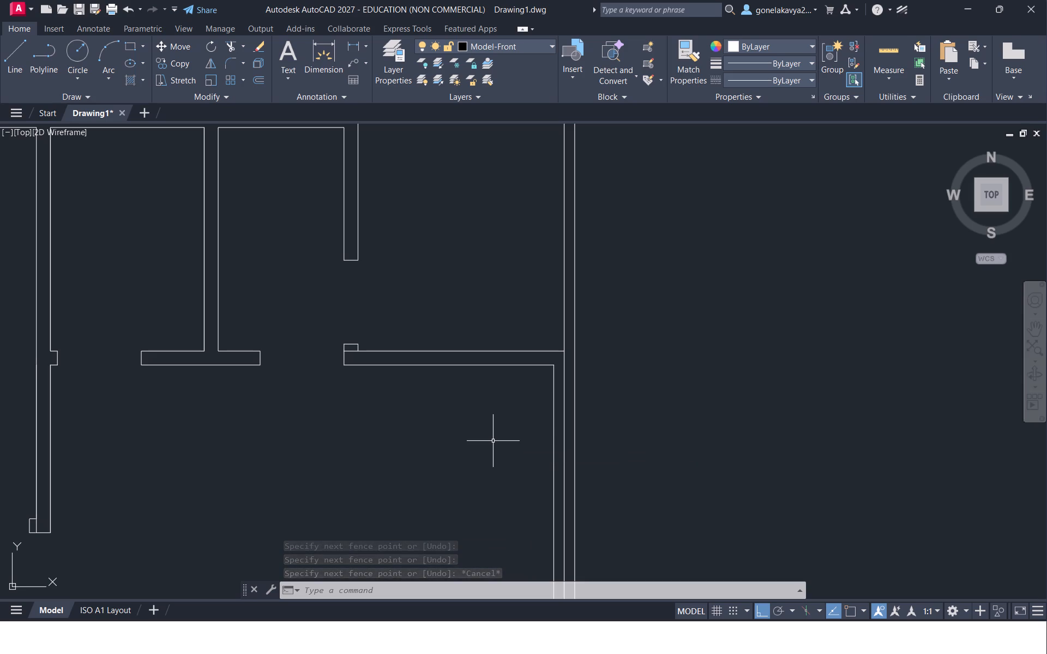
pyautogui.press('Escape')
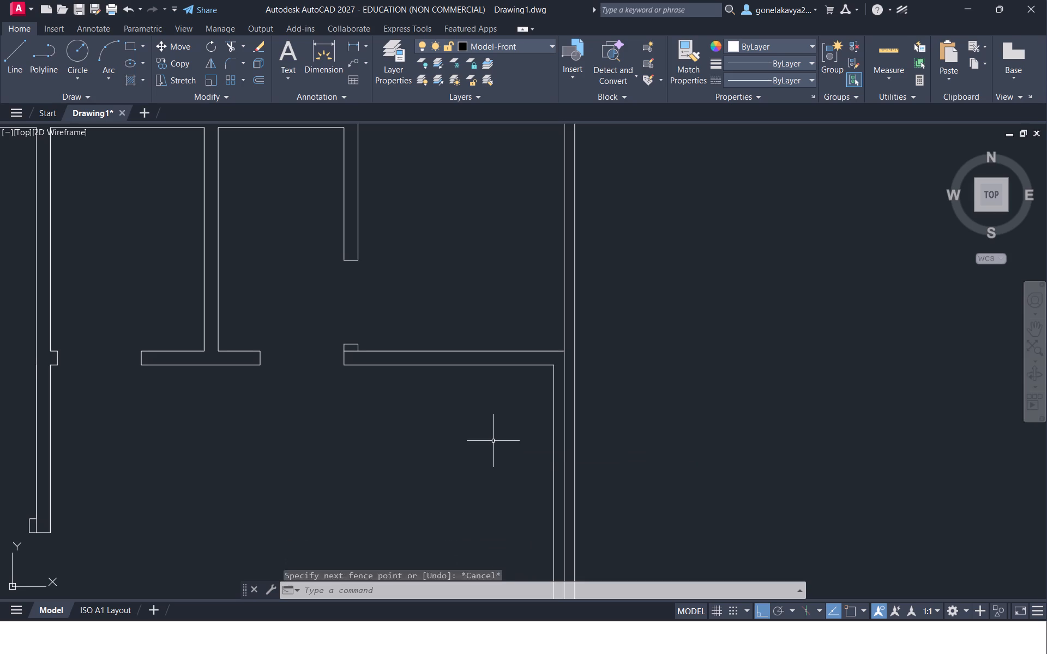
pyautogui.write('EX')
pyautogui.press('space')
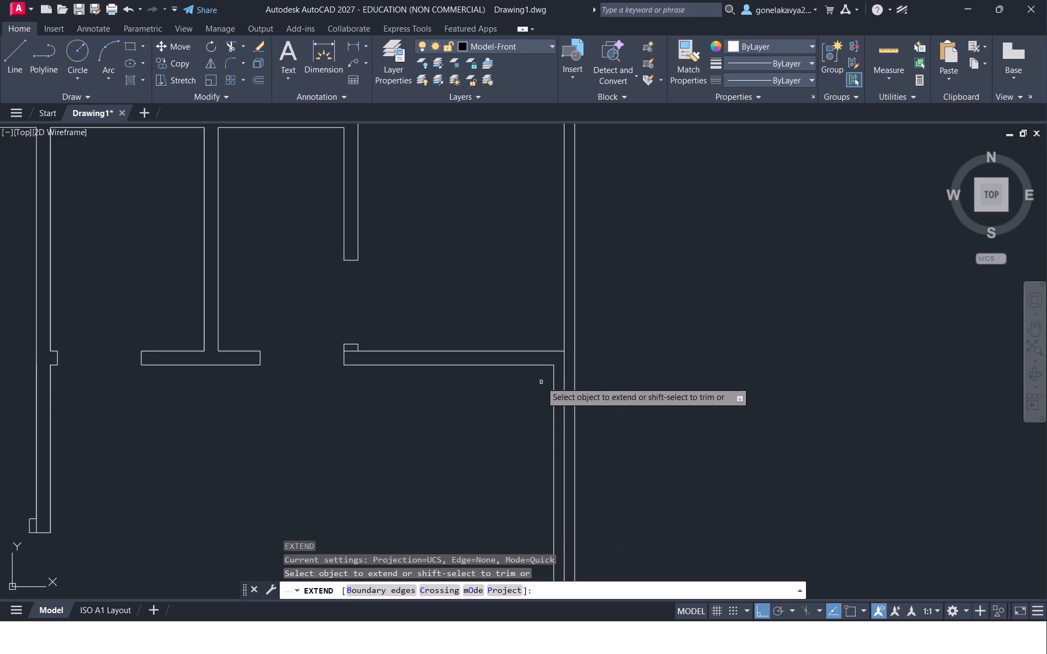
pyautogui.click(551, 351)
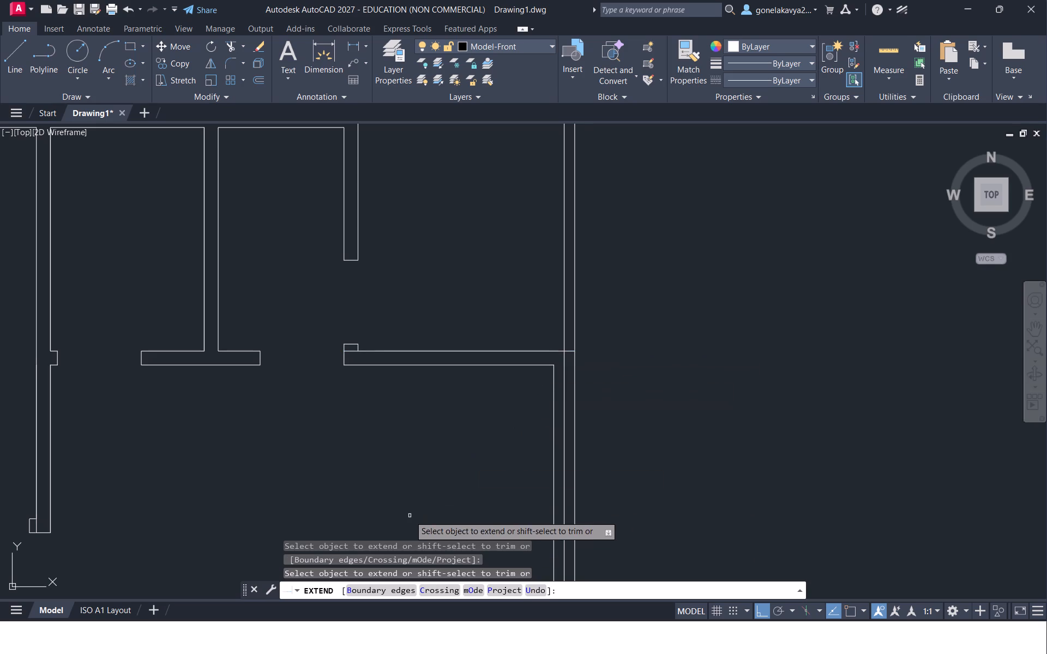
pyautogui.press('Escape')
pyautogui.write('R`')
pyautogui.press('Escape')
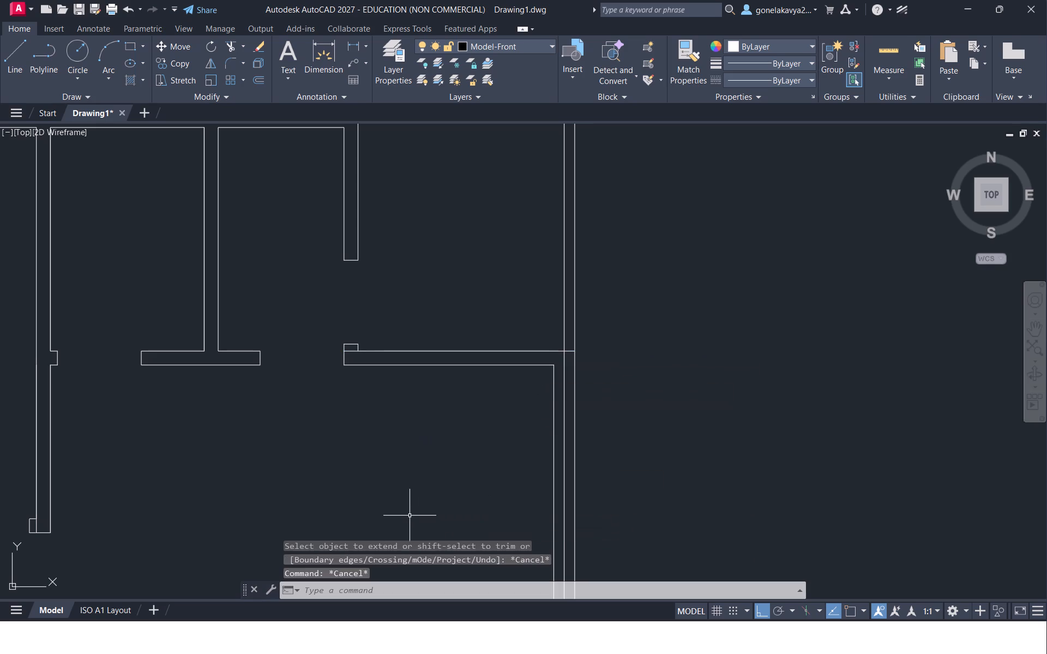
# Trim the new inner right wall line below the upper-right room's bottom wall.
pyautogui.write('TR')
pyautogui.press('space')
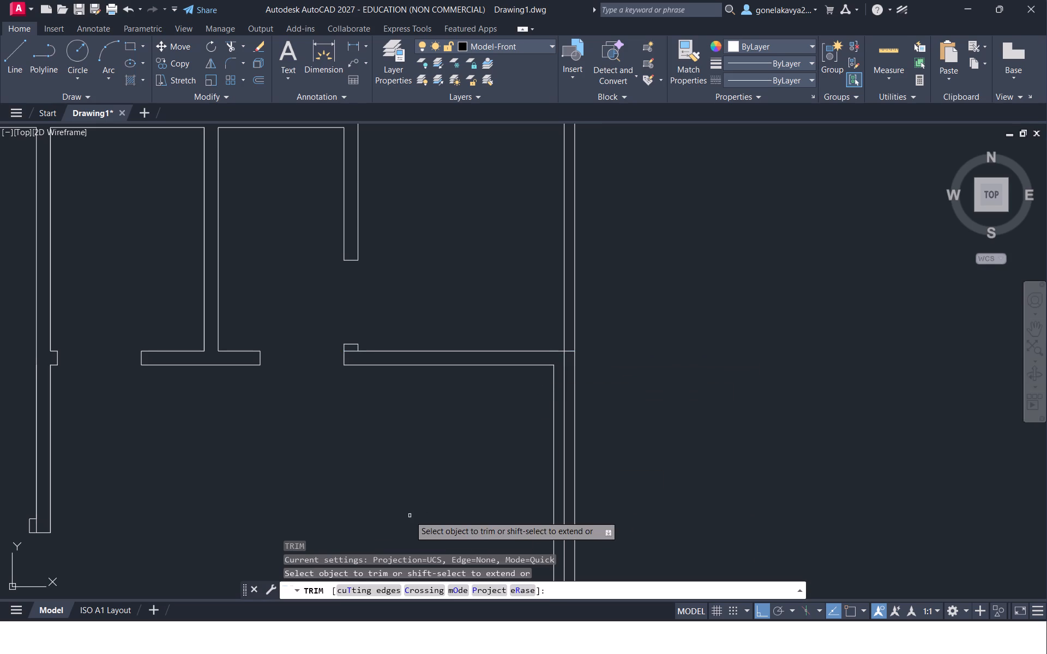
pyautogui.click(565, 415)
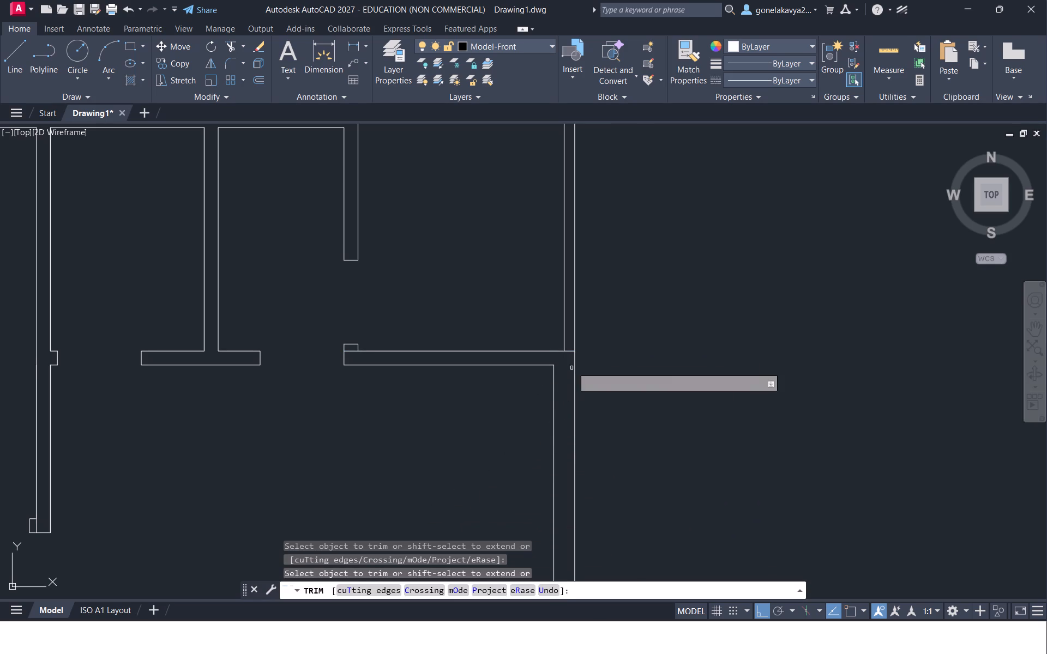
pyautogui.scroll(-2, 557, 385)
pyautogui.moveTo(528, 437); pyautogui.dragTo(562, 345, button='middle')
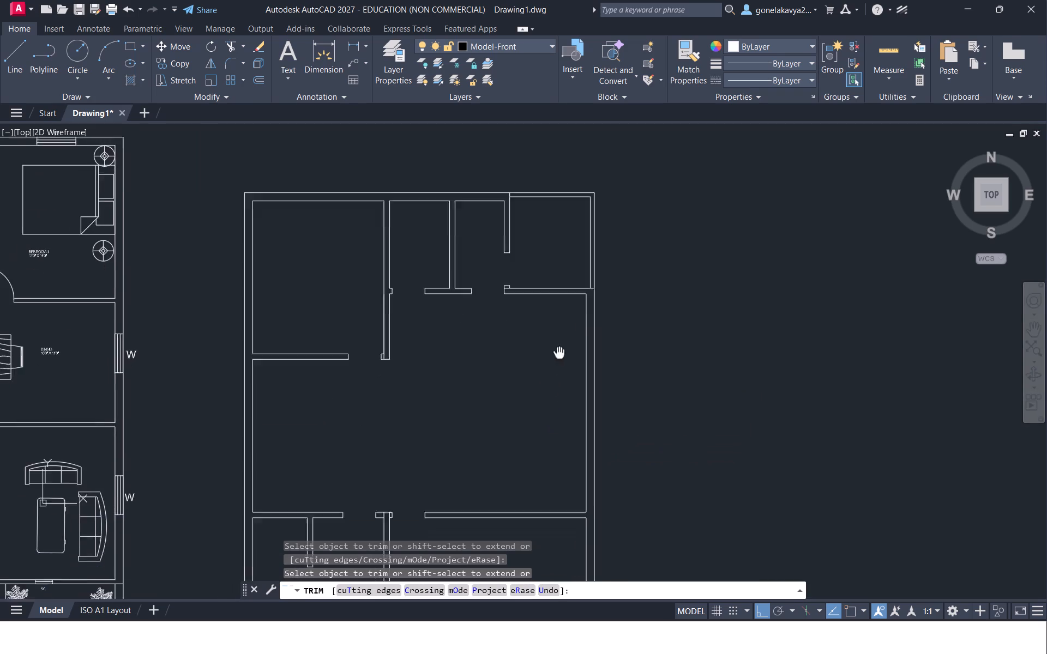
pyautogui.moveTo(562, 345); pyautogui.dragTo(588, 292, button='middle')
pyautogui.scroll(-2, 545, 375)
pyautogui.moveTo(531, 364); pyautogui.dragTo(628, 323, button='middle')
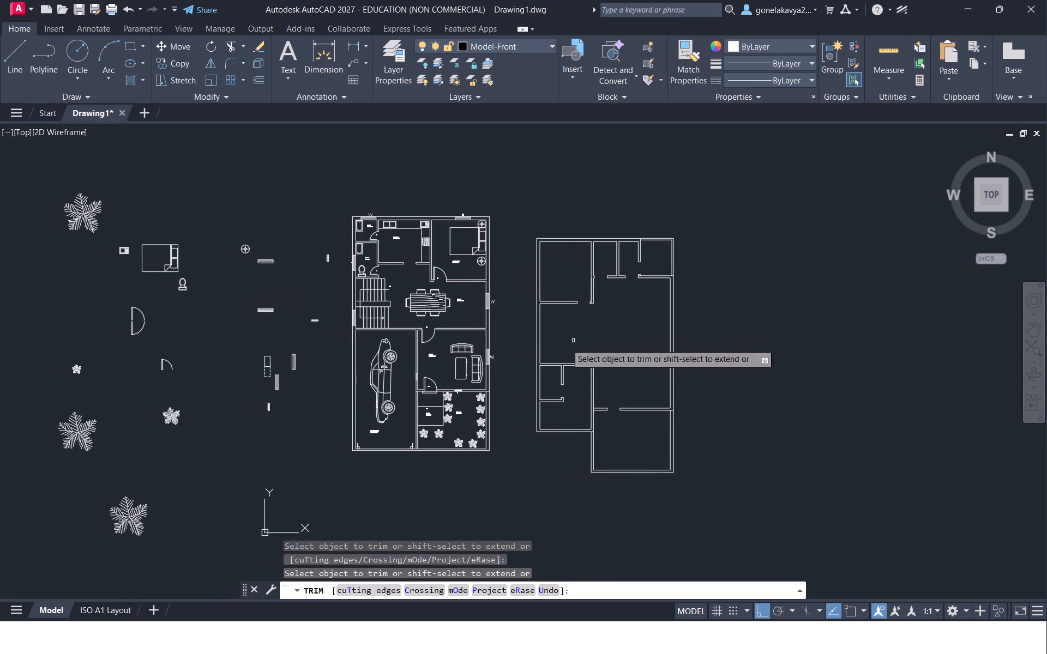
pyautogui.moveTo(423, 509); pyautogui.dragTo(498, 468, button='middle')
pyautogui.scroll(1, 498, 468)
pyautogui.moveTo(484, 470); pyautogui.dragTo(437, 588, button='middle')
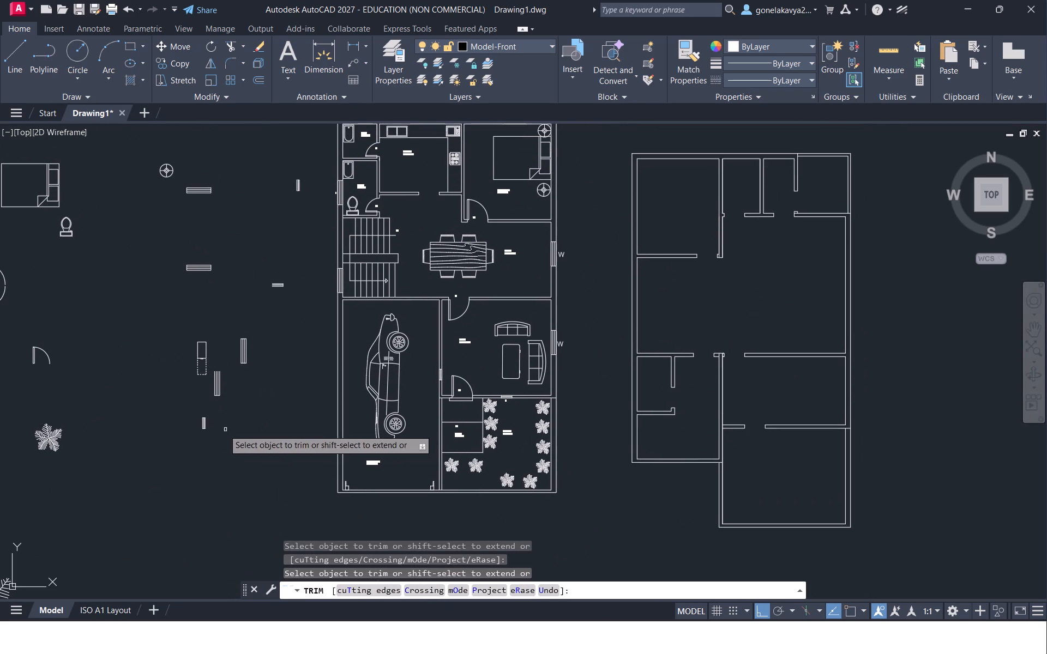
pyautogui.press('Escape')
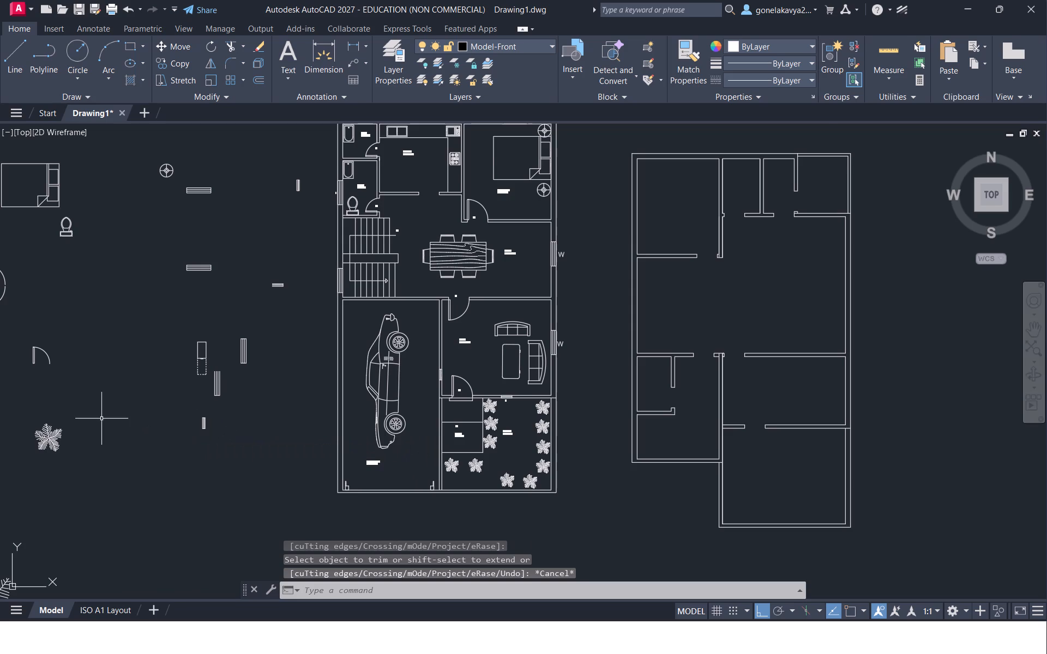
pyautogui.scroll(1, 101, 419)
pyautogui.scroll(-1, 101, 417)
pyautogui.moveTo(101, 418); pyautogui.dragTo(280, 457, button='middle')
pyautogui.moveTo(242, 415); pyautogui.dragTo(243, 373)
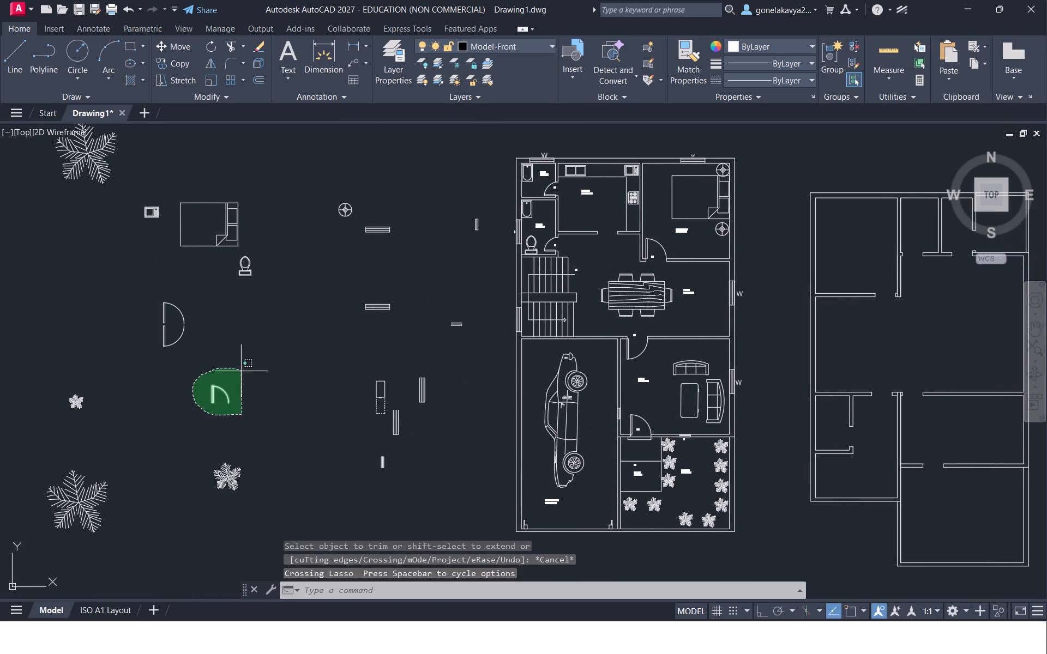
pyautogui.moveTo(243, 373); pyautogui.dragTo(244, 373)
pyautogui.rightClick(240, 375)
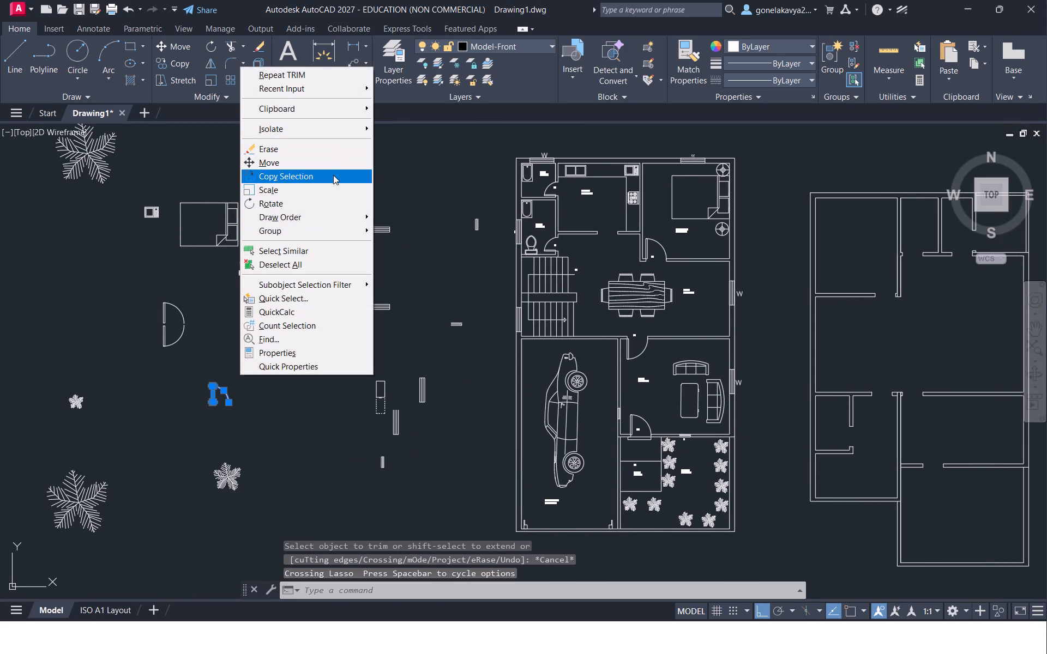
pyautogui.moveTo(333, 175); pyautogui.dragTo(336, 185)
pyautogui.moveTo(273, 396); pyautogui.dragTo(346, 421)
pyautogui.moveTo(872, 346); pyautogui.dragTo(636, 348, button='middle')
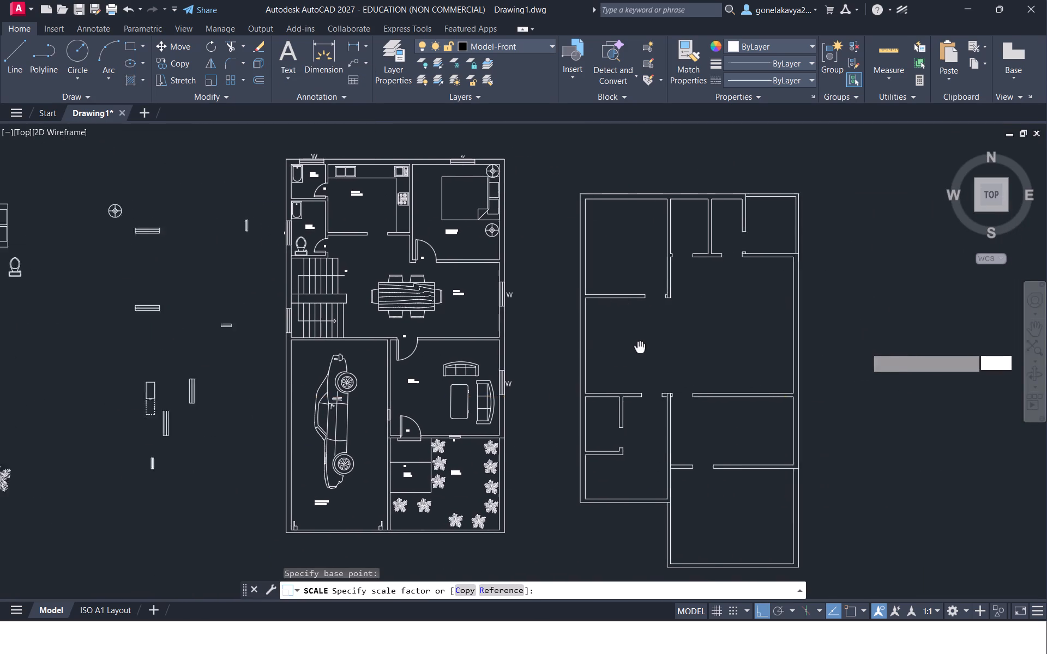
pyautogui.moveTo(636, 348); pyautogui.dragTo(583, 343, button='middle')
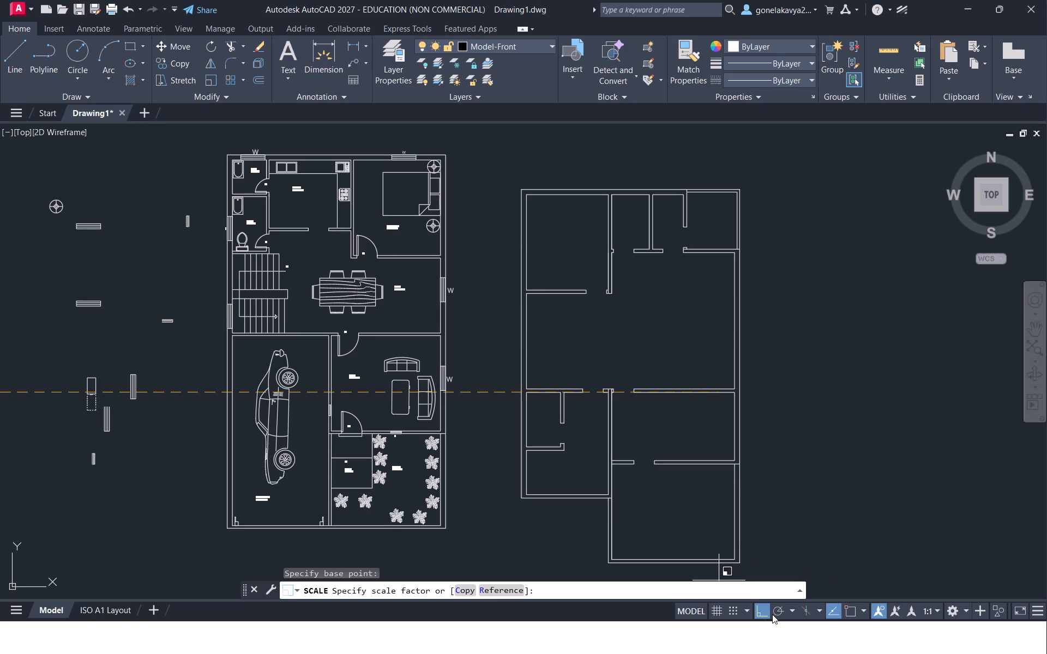
# Turn off Ortho mode and abandon the pending scaling of the single-leaf door symbol.
pyautogui.click(761, 608)
pyautogui.scroll(2, 702, 258)
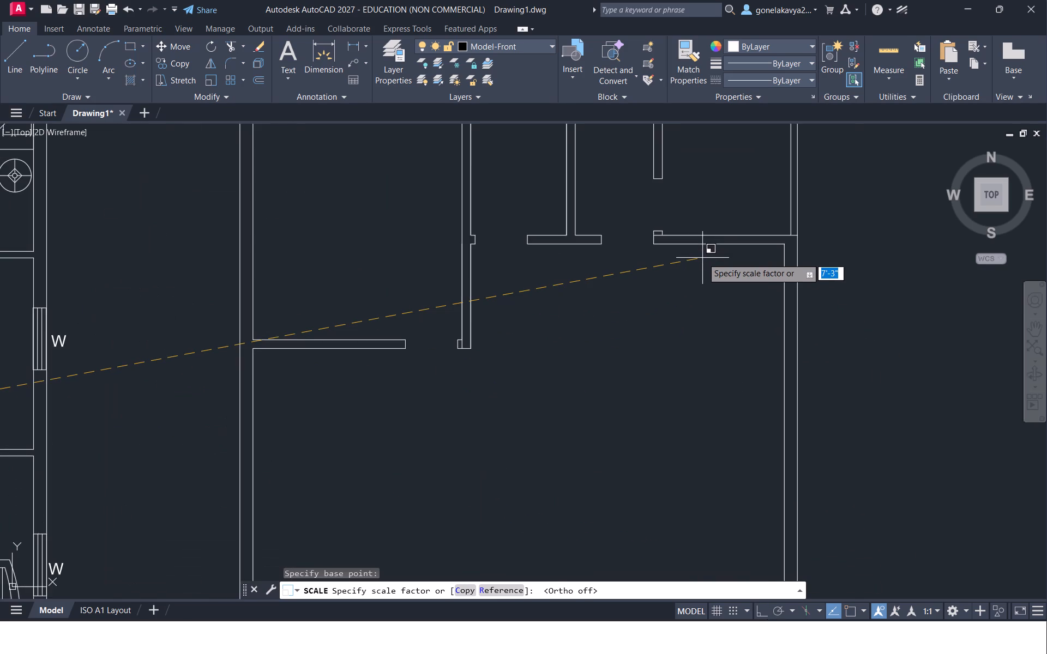
pyautogui.scroll(1, 702, 258)
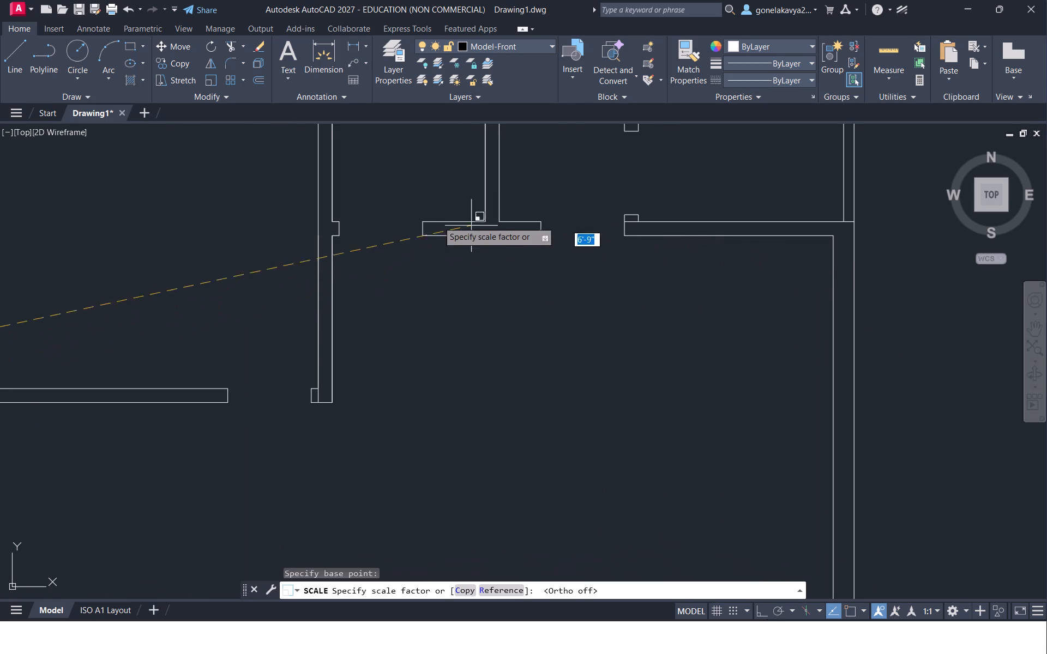
pyautogui.scroll(-3, 400, 285)
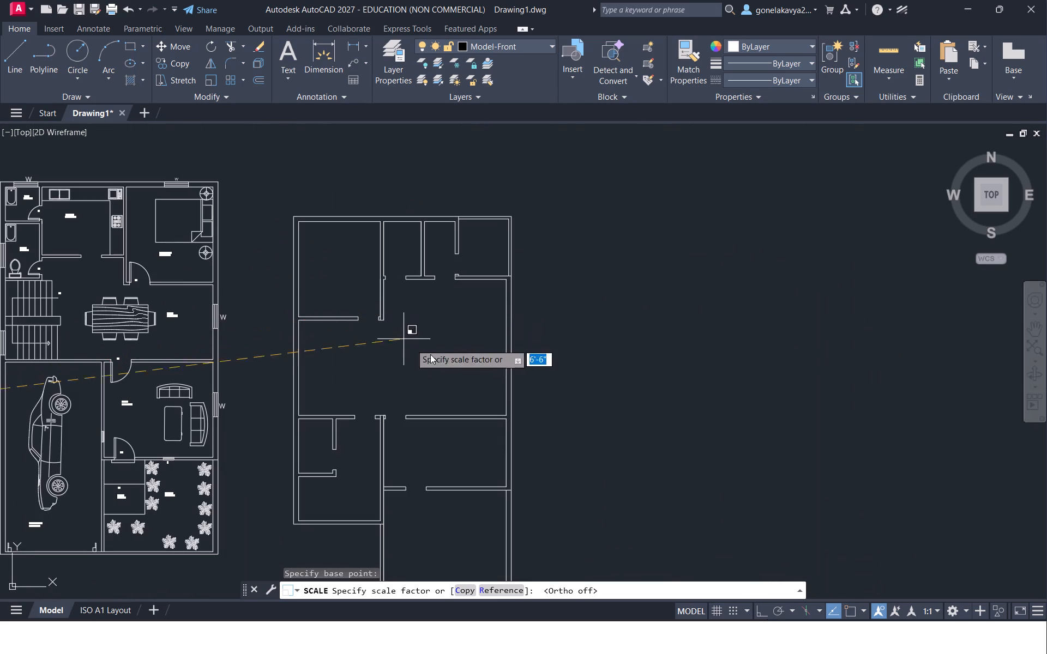
pyautogui.scroll(-3, 431, 345)
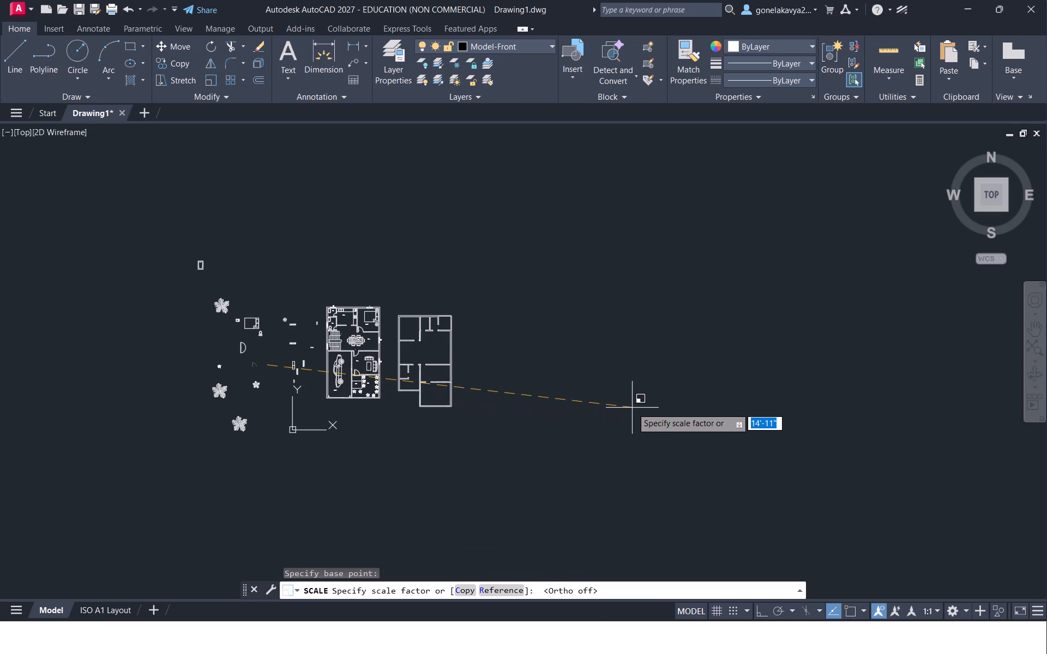
pyautogui.press('Escape')
# Copy the loose single-leaf door symbol into the bottom-wall opening of the narrow room adjoining the second plan's upper-left room.
pyautogui.scroll(2, 631, 409)
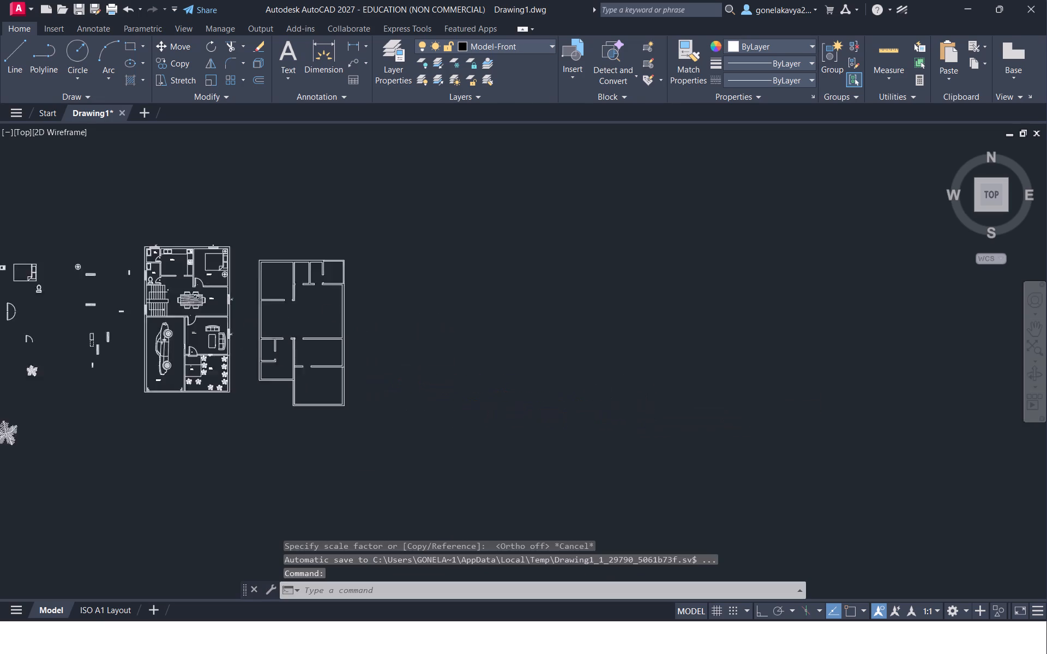
pyautogui.moveTo(511, 294); pyautogui.dragTo(1046, 404, button='middle')
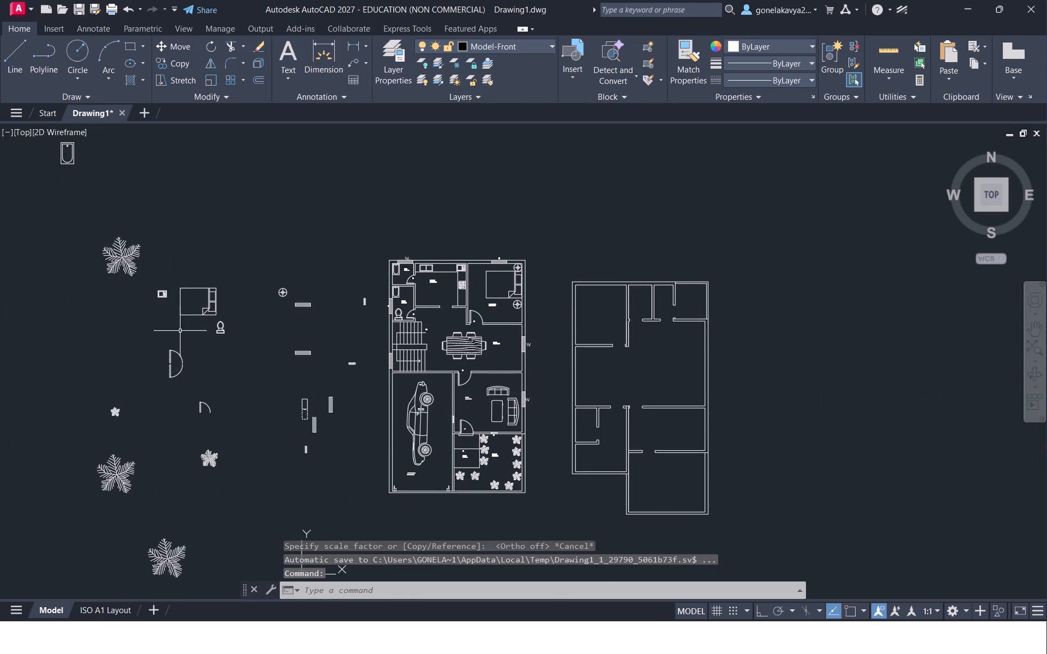
pyautogui.moveTo(217, 427); pyautogui.dragTo(219, 378)
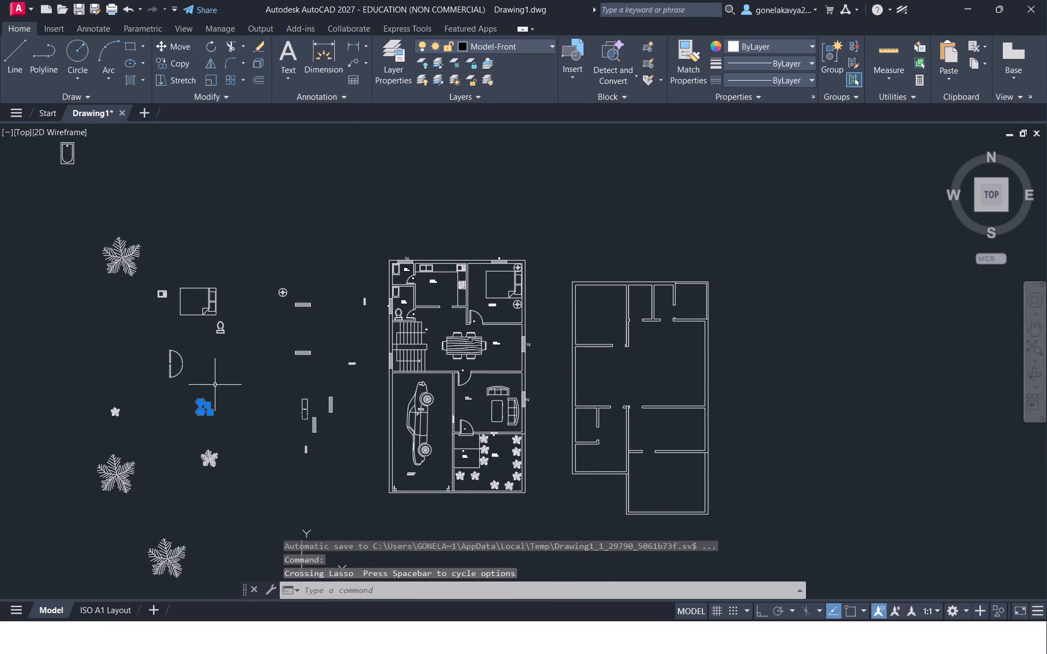
pyautogui.rightClick(215, 385)
pyautogui.click(311, 192)
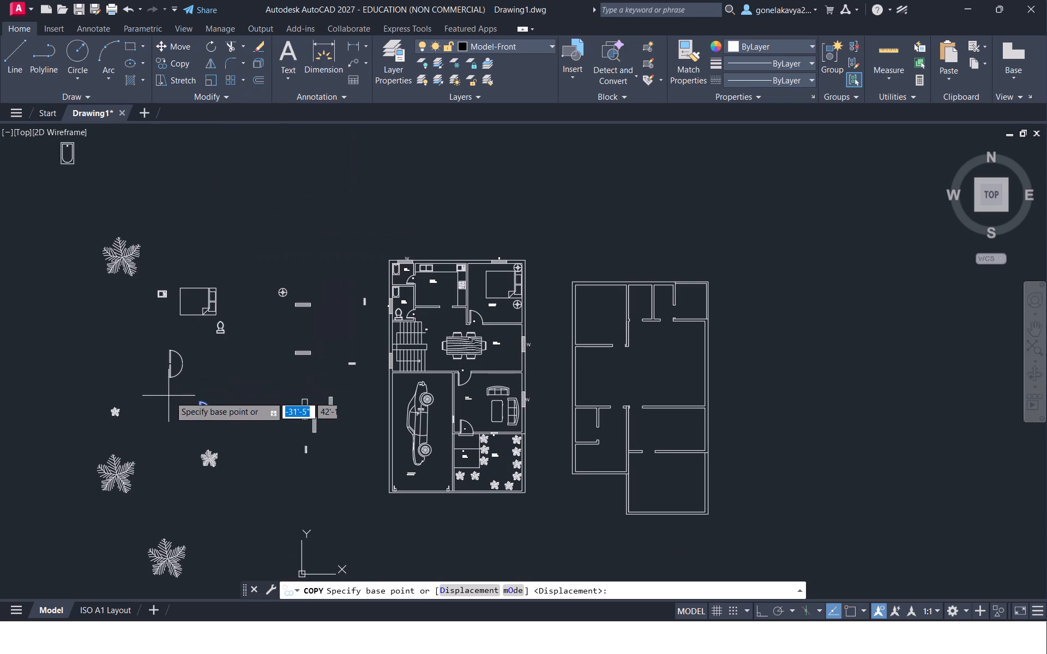
pyautogui.click(170, 396)
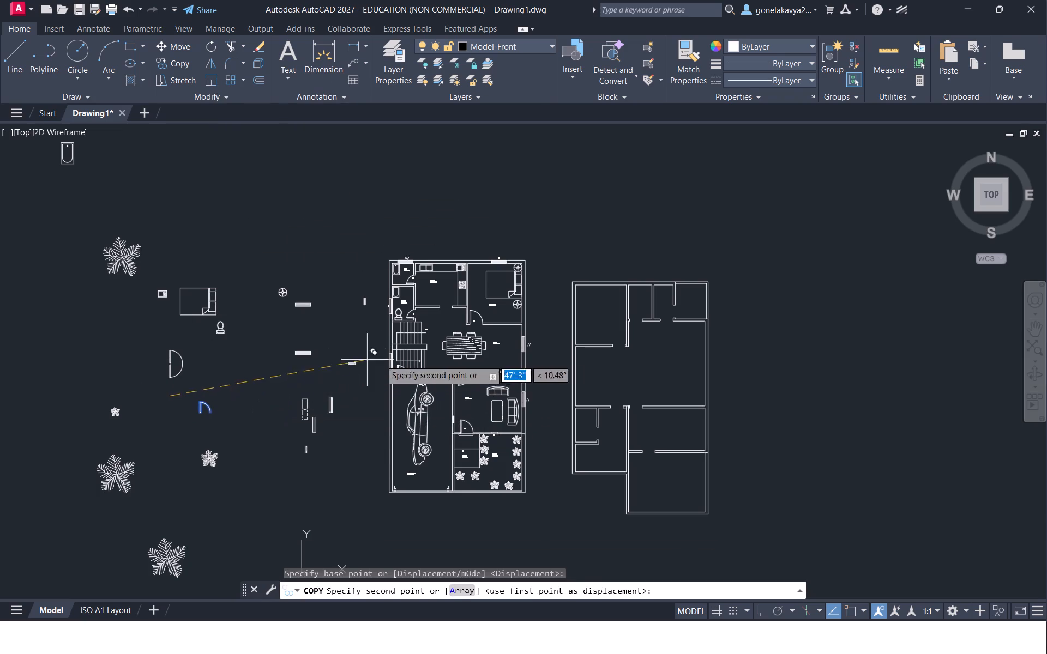
pyautogui.scroll(4, 631, 315)
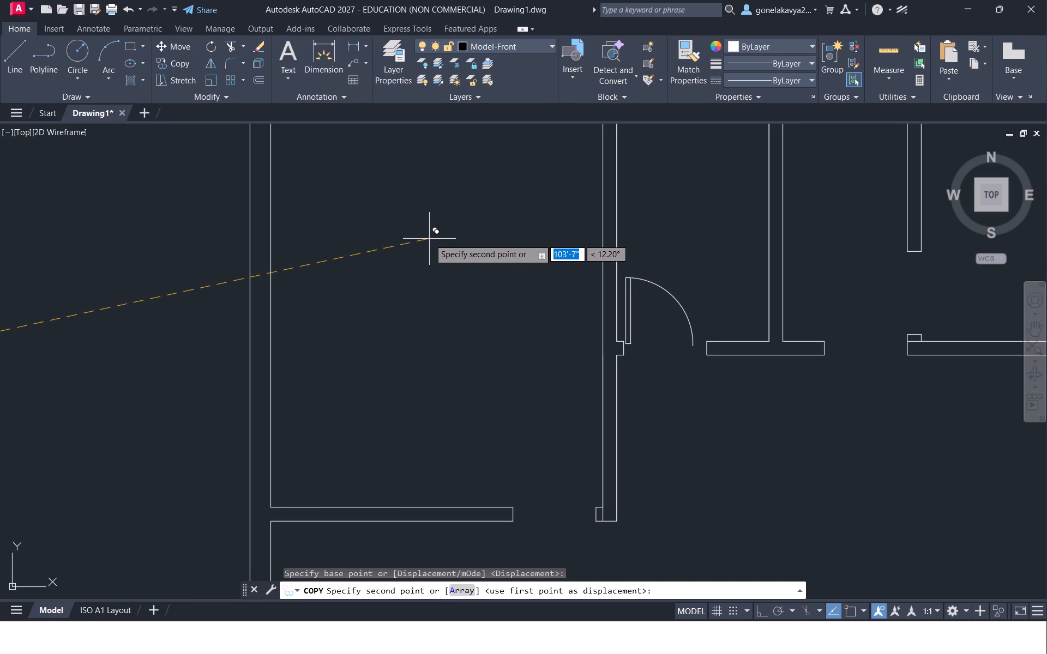
pyautogui.scroll(4, 425, 239)
pyautogui.scroll(-4, 436, 239)
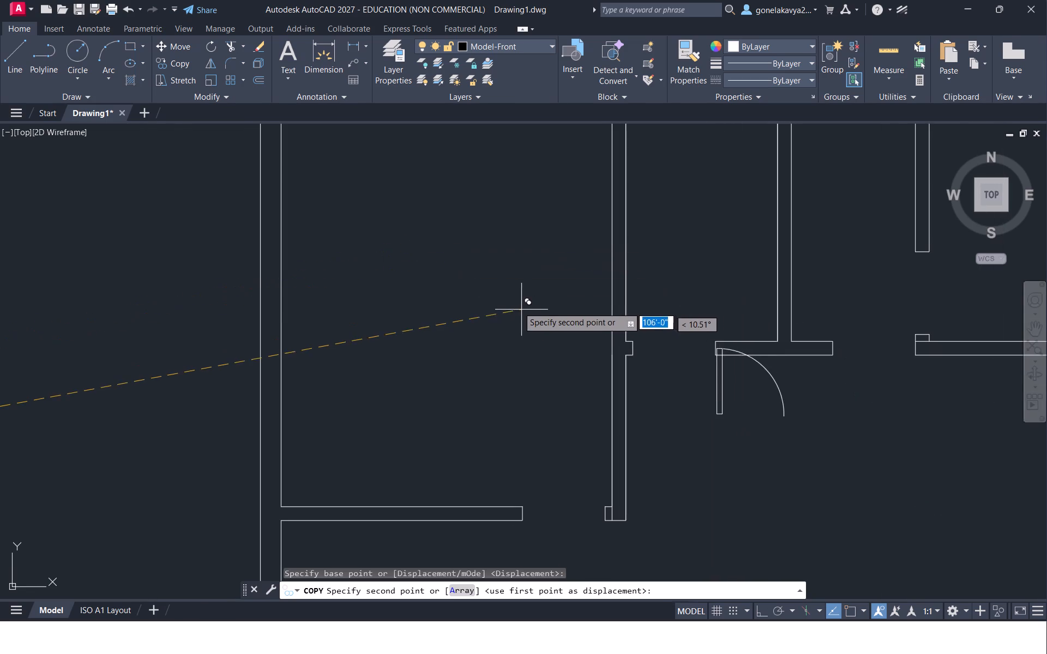
pyautogui.scroll(2, 509, 301)
pyautogui.moveTo(508, 300); pyautogui.dragTo(224, 194, button='middle')
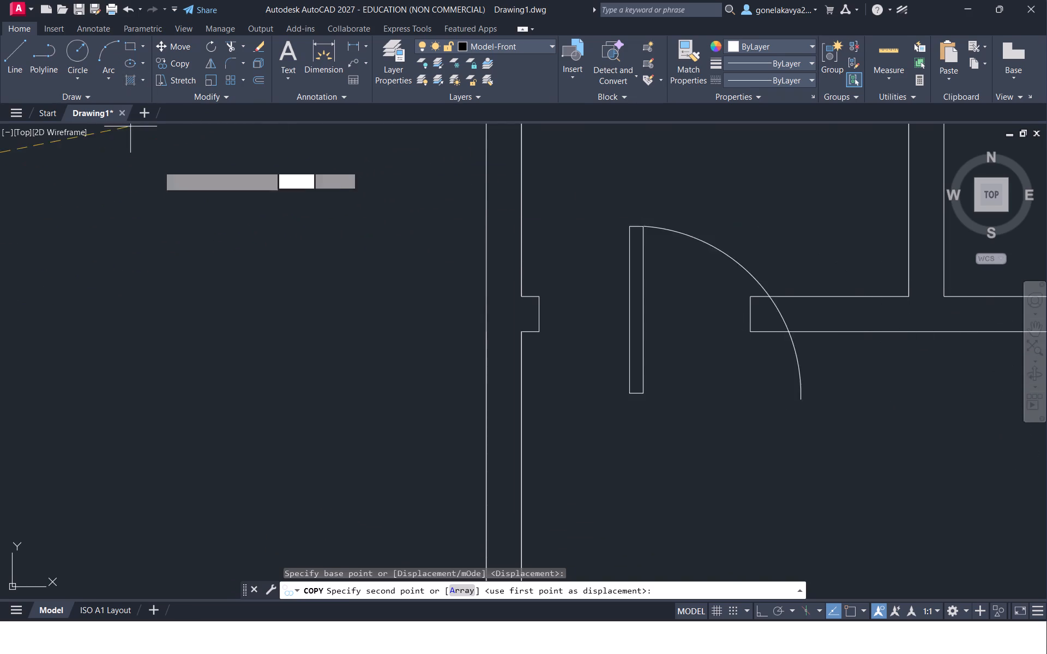
pyautogui.scroll(-2, 375, 284)
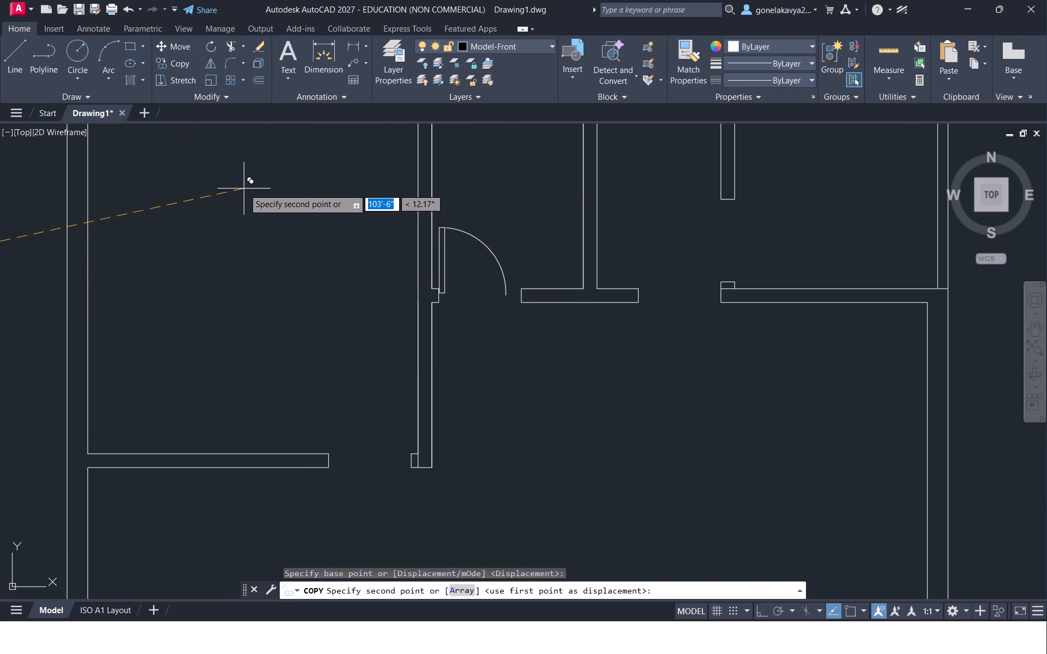
pyautogui.click(244, 189)
pyautogui.scroll(-2, 328, 397)
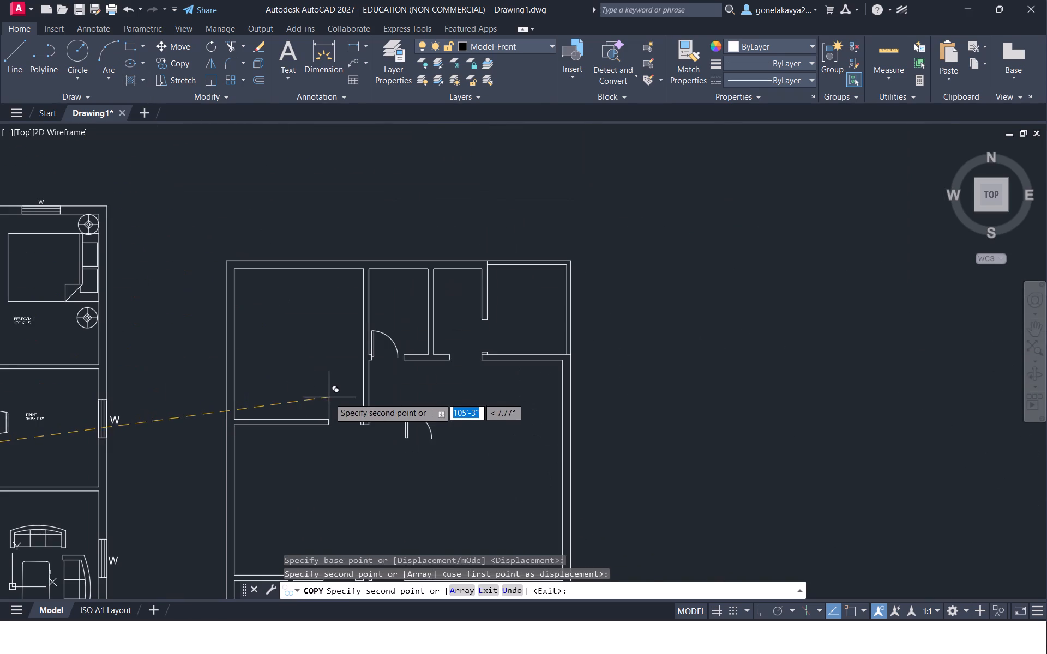
pyautogui.press('Escape')
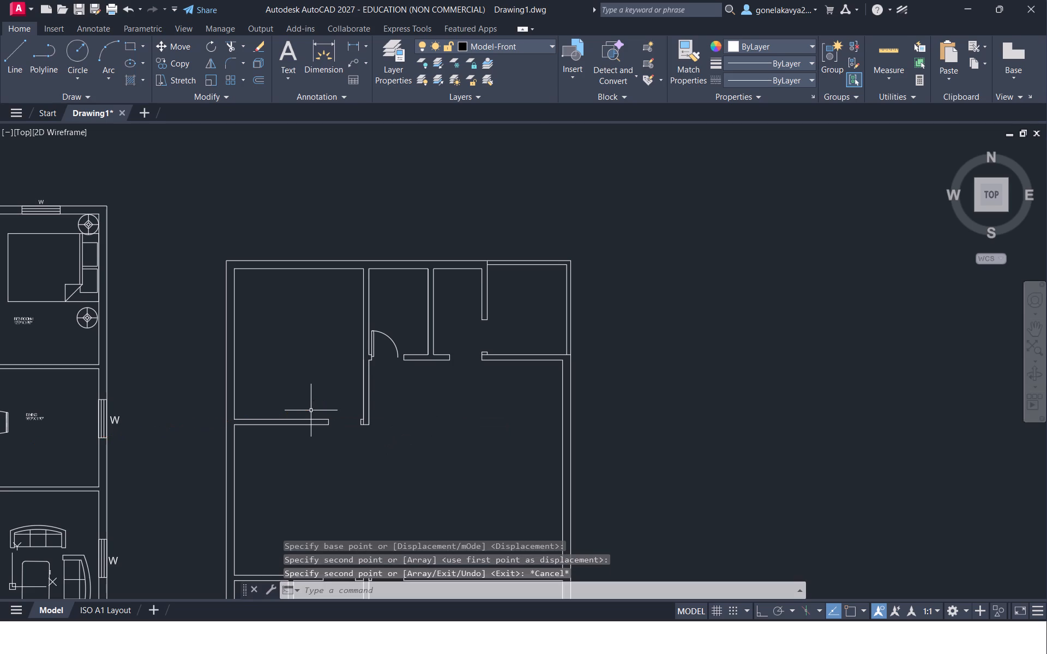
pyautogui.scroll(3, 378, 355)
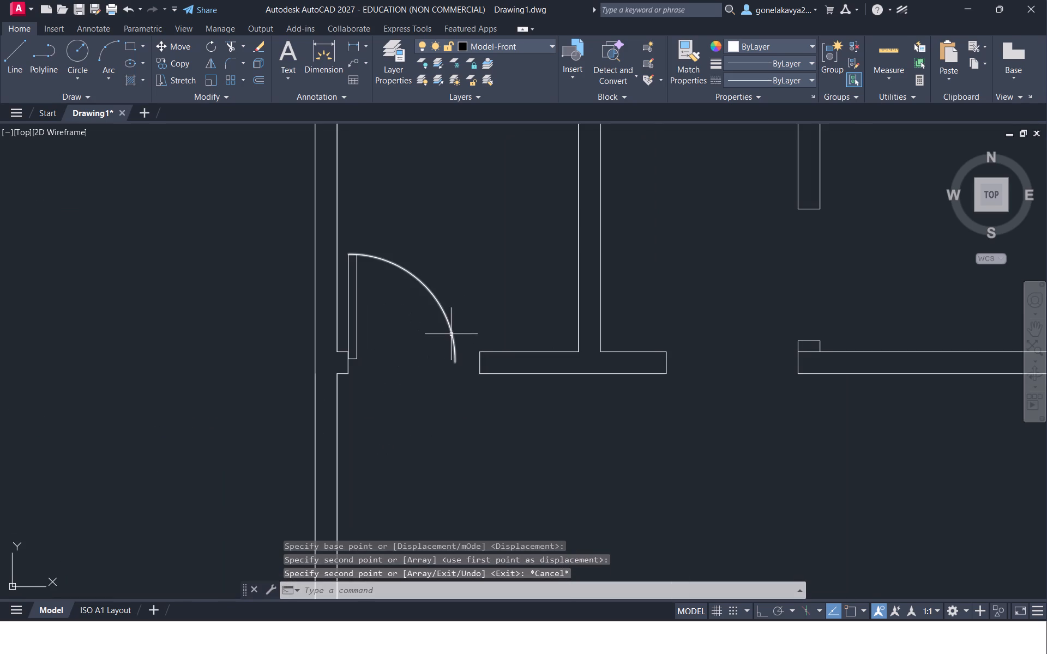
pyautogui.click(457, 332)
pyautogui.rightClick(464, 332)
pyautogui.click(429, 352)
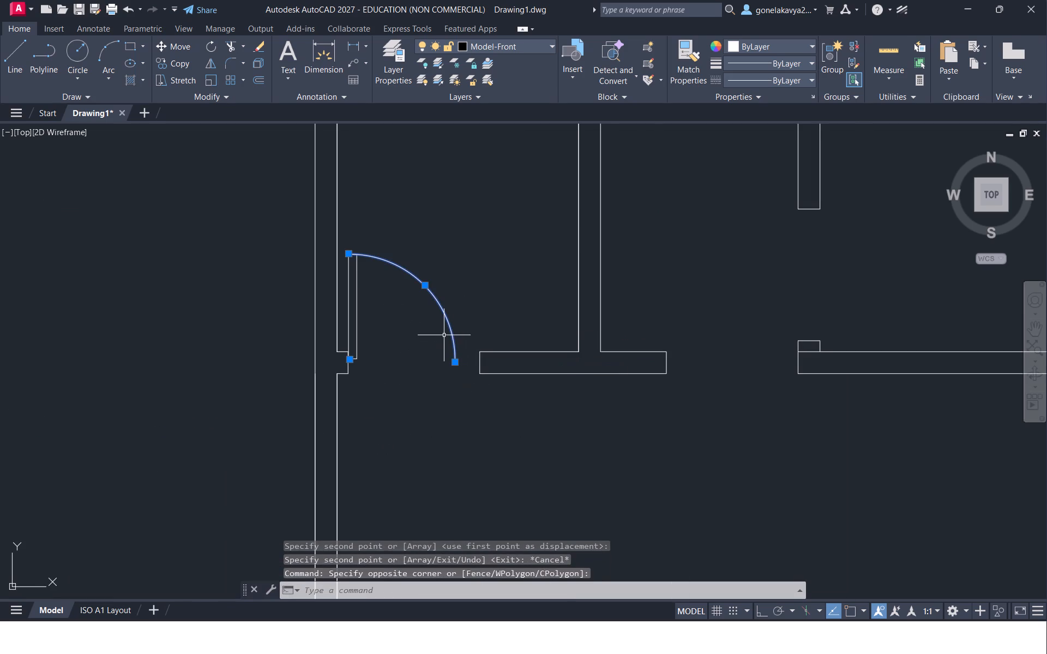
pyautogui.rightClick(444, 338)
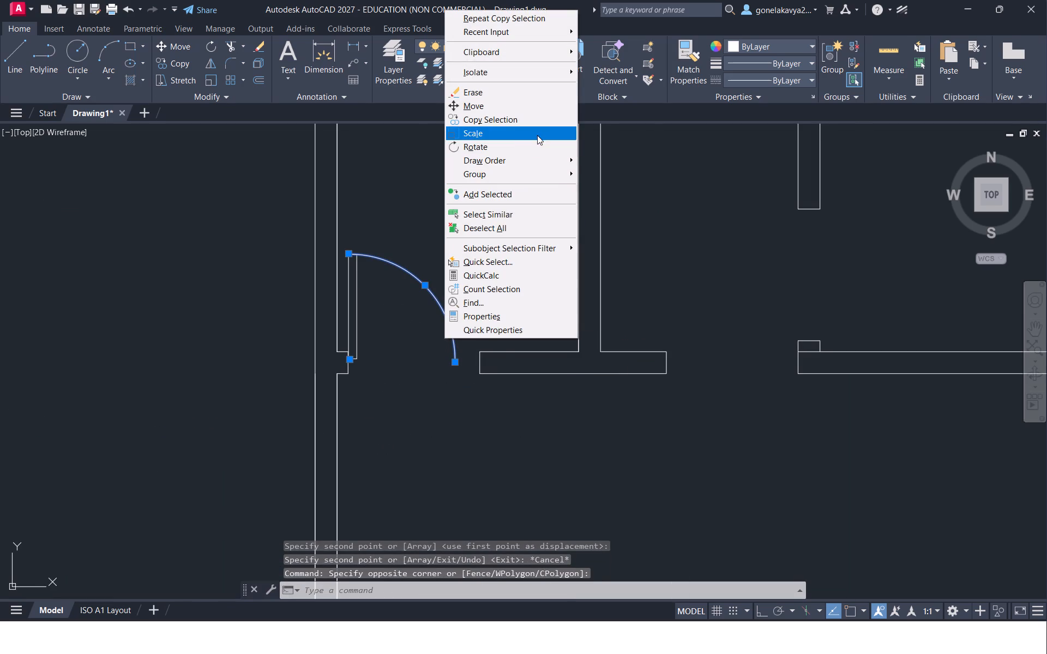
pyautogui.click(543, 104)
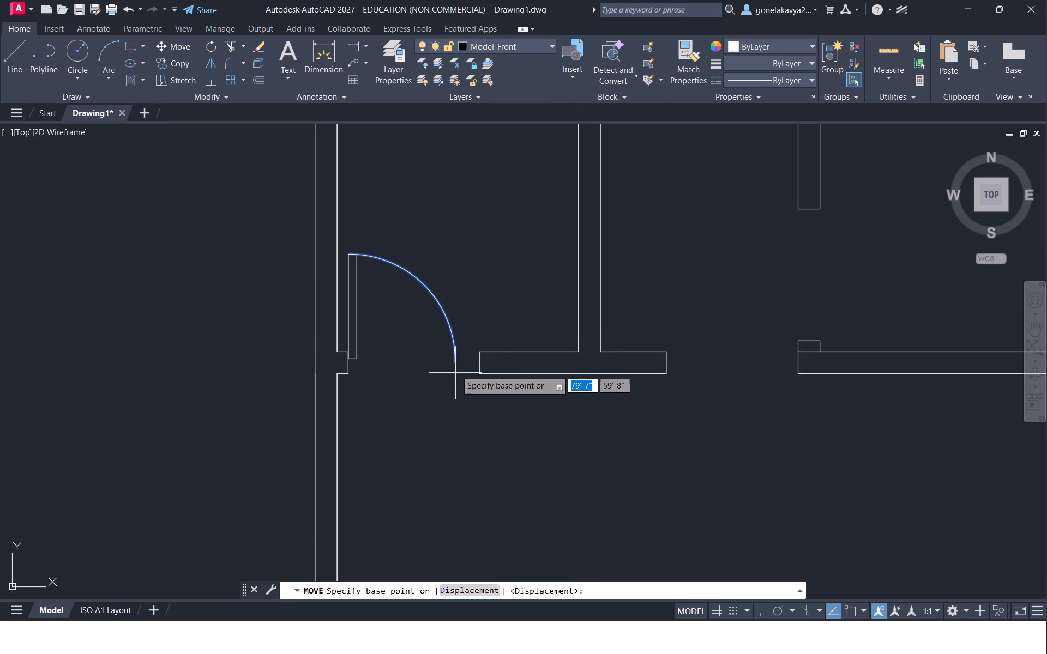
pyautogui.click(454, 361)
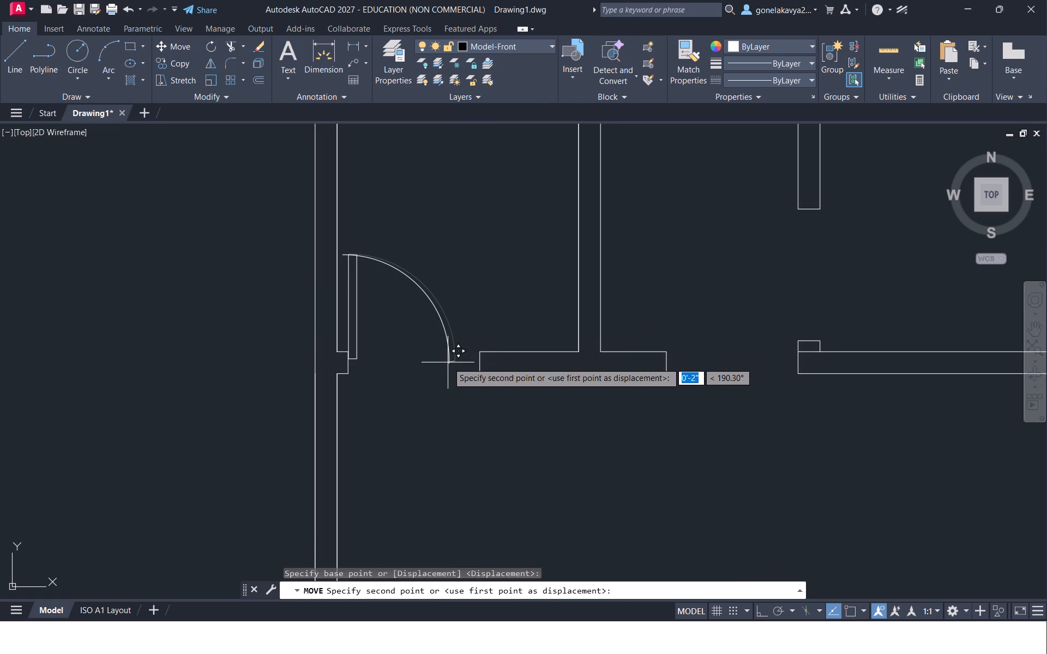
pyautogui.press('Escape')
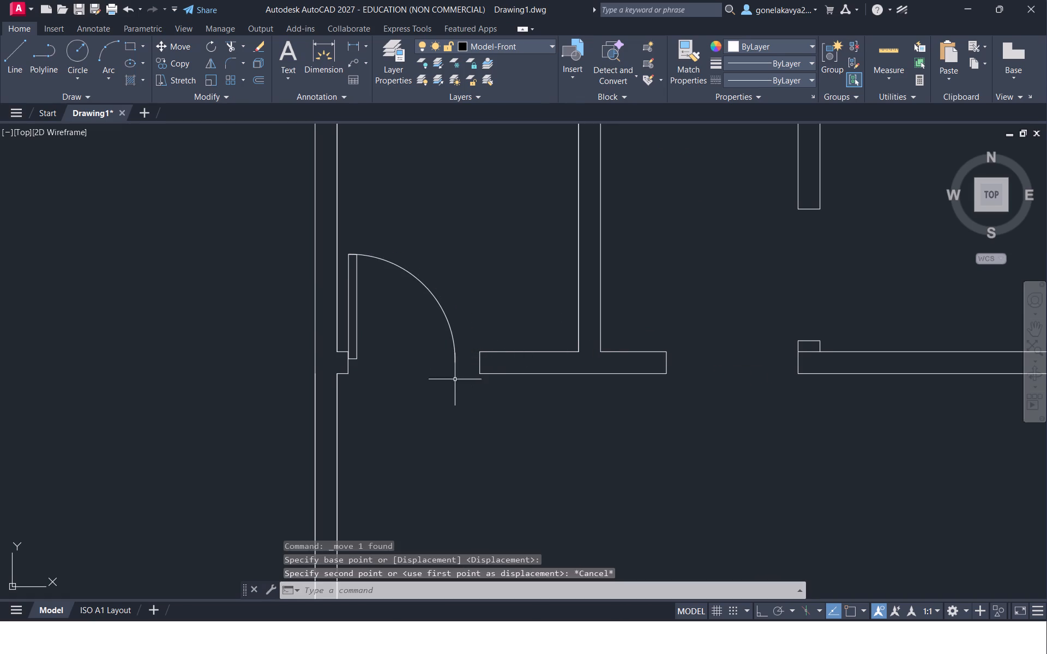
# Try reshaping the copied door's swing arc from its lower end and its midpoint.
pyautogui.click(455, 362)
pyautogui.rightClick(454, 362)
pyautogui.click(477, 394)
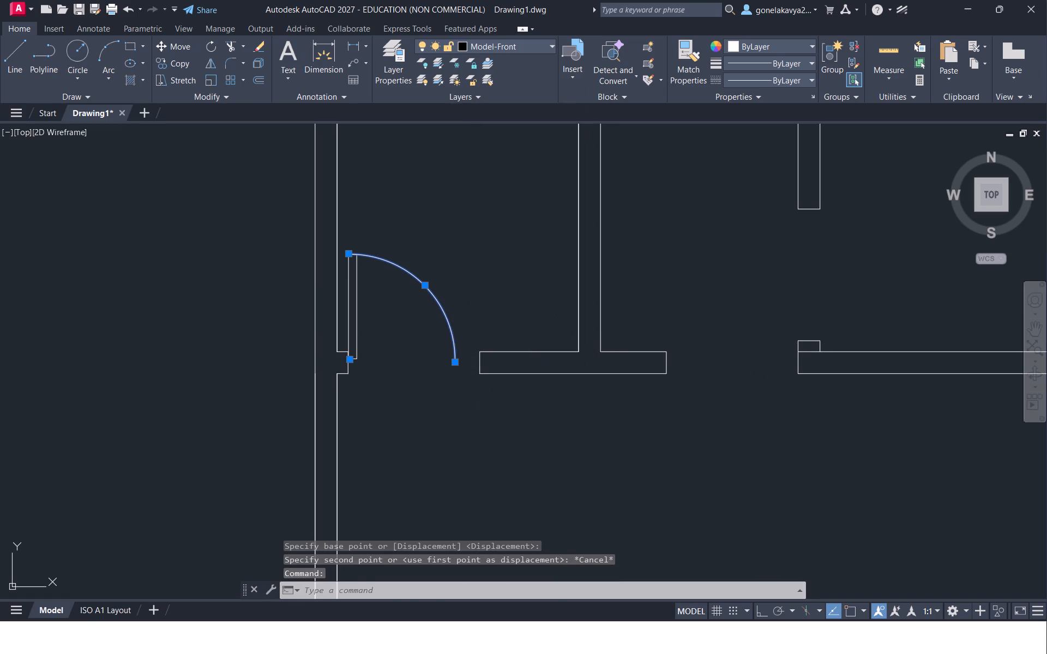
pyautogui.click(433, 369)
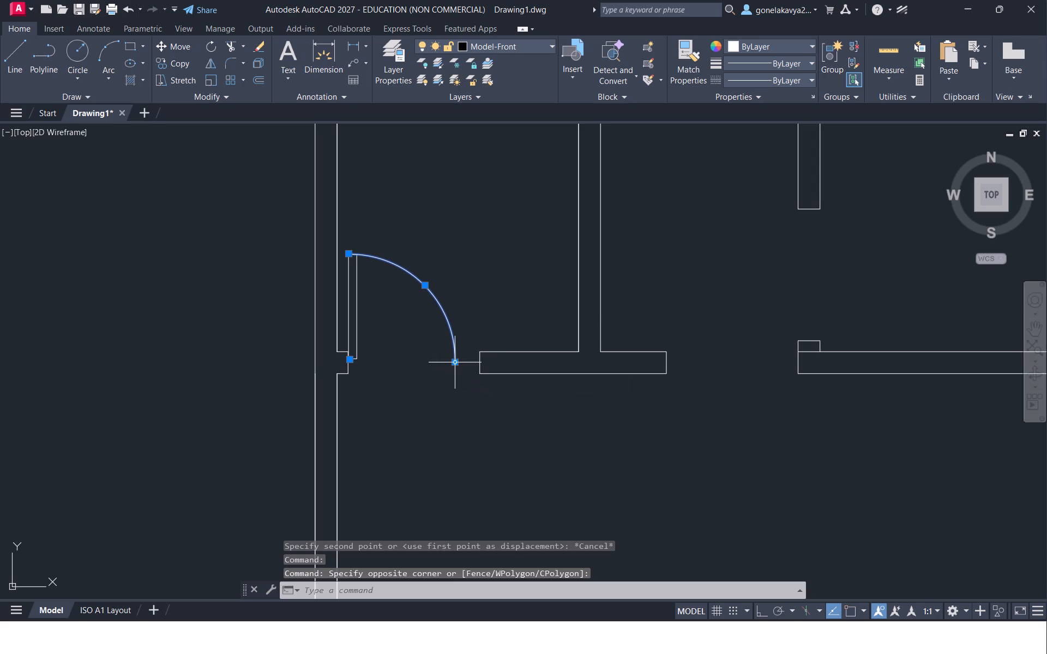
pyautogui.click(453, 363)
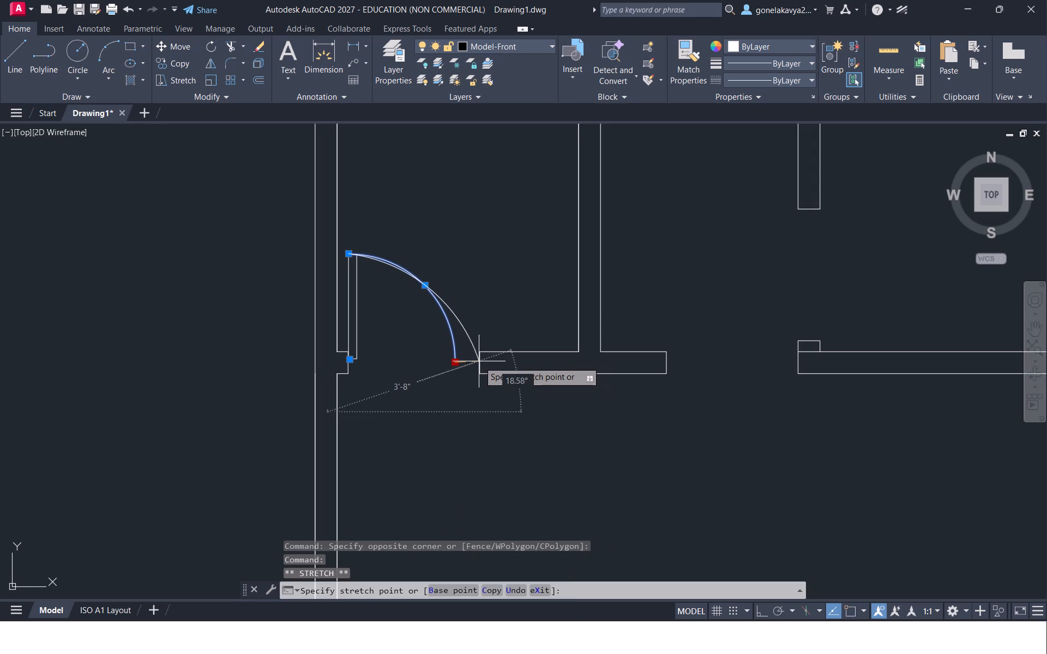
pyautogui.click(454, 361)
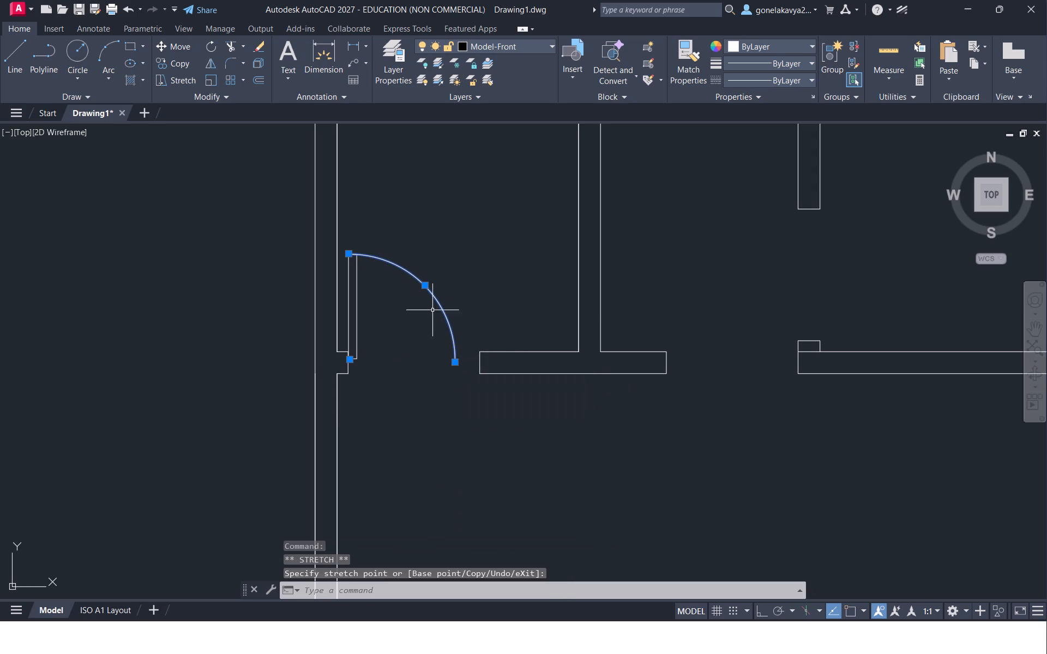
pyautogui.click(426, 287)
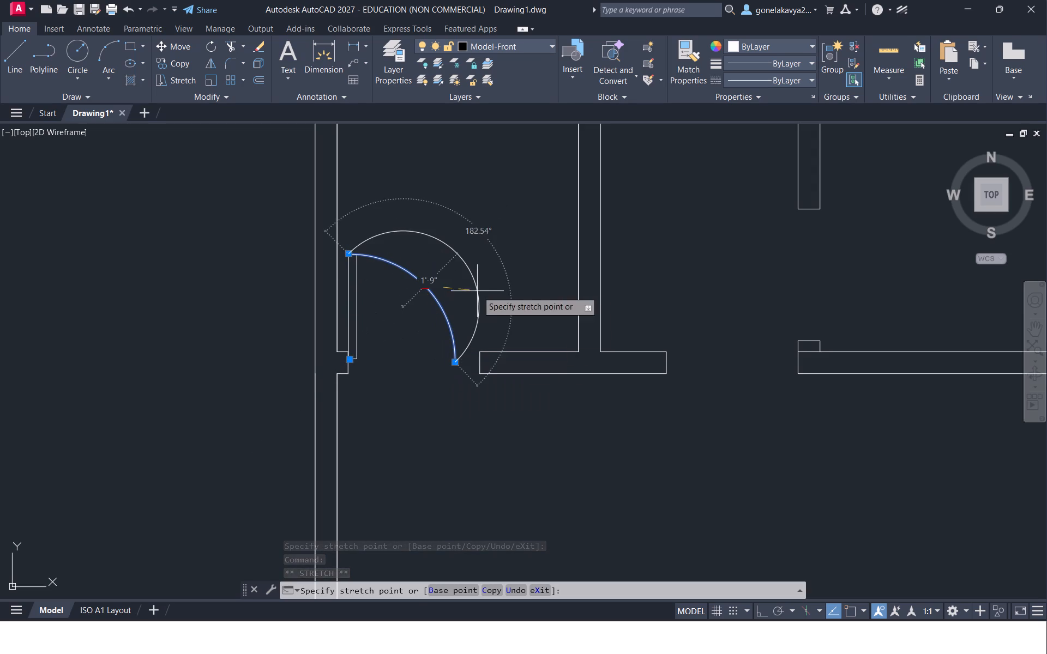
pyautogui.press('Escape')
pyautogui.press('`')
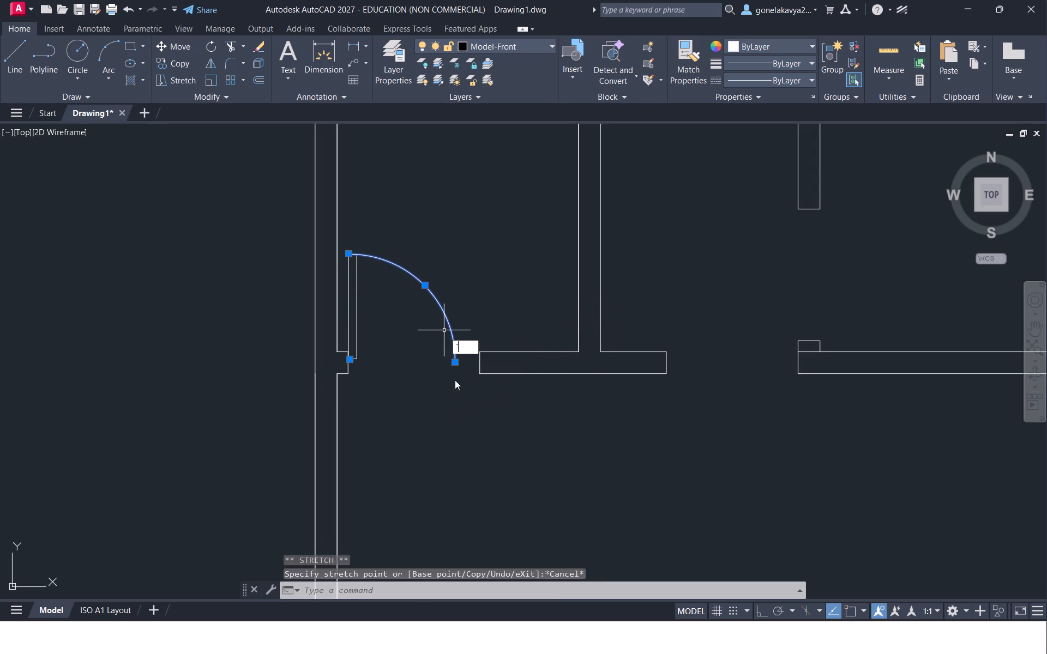
# Stretch the lower end of the copied door's swing arc to the jamb on the opposite side of the opening.
pyautogui.click(453, 357)
pyautogui.click(456, 364)
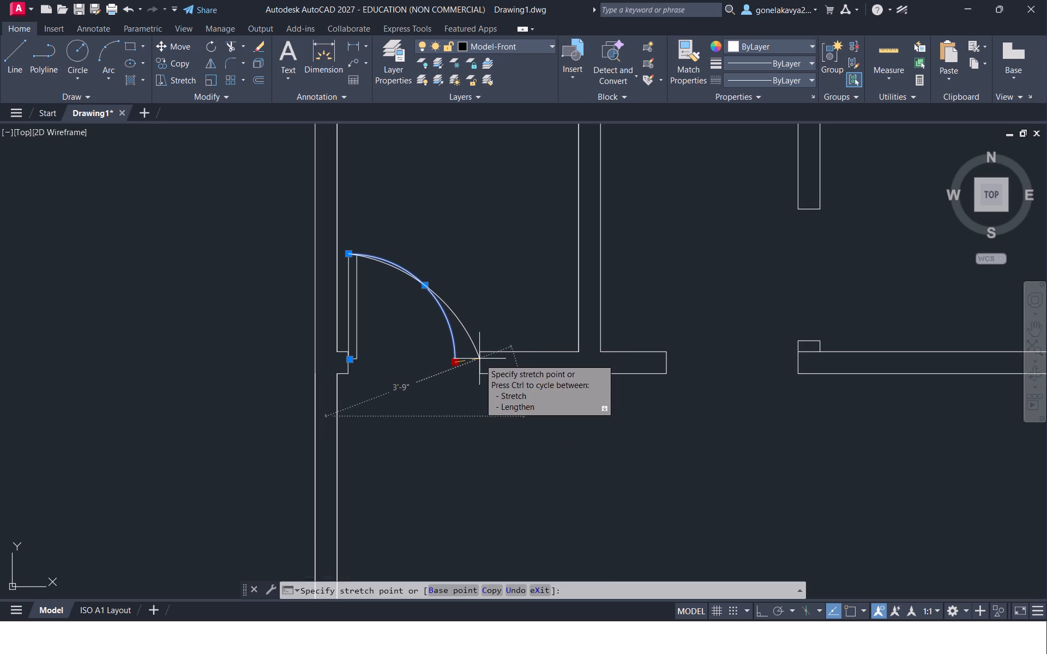
pyautogui.click(479, 359)
pyautogui.press('Escape')
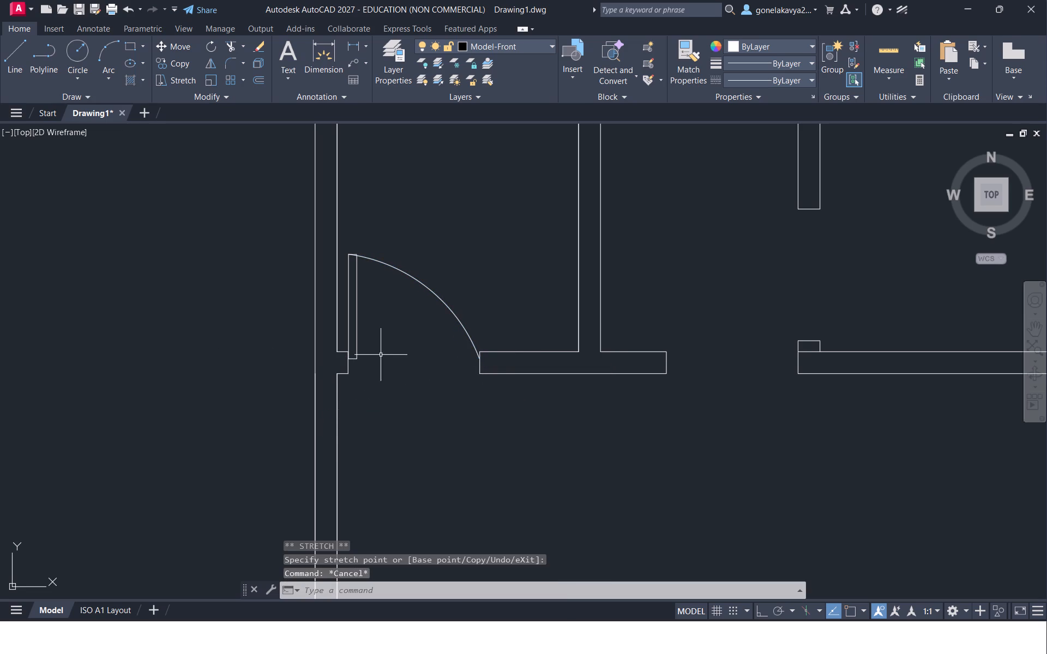
# Bulge the copied door's swing arc outward from its midpoint to a radius of about 2'-6".
pyautogui.click(441, 305)
pyautogui.click(443, 304)
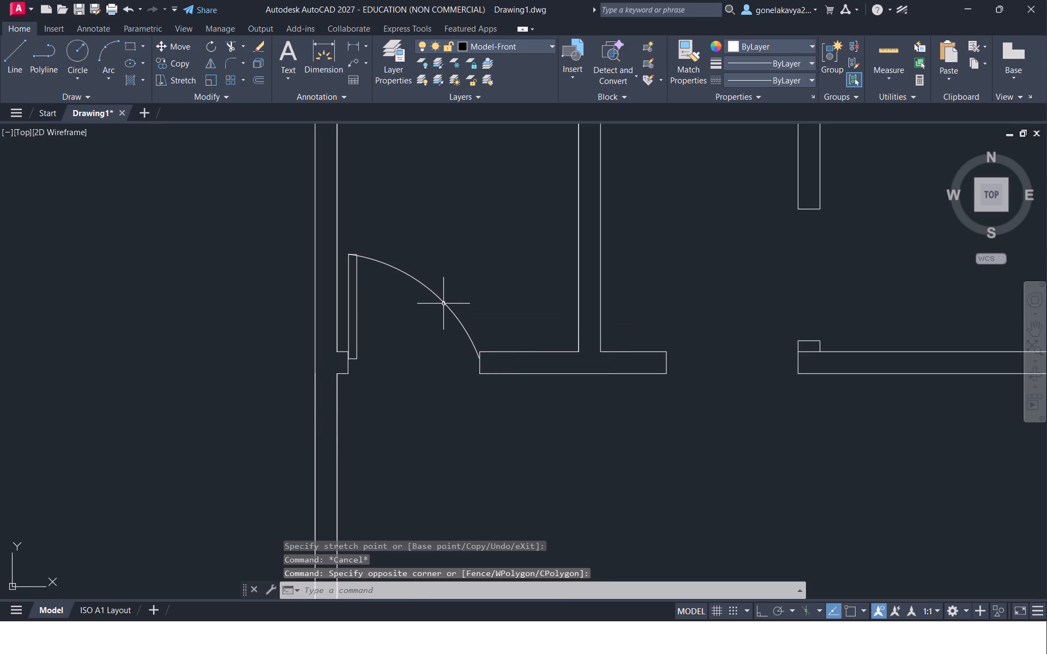
pyautogui.click(444, 302)
pyautogui.click(430, 284)
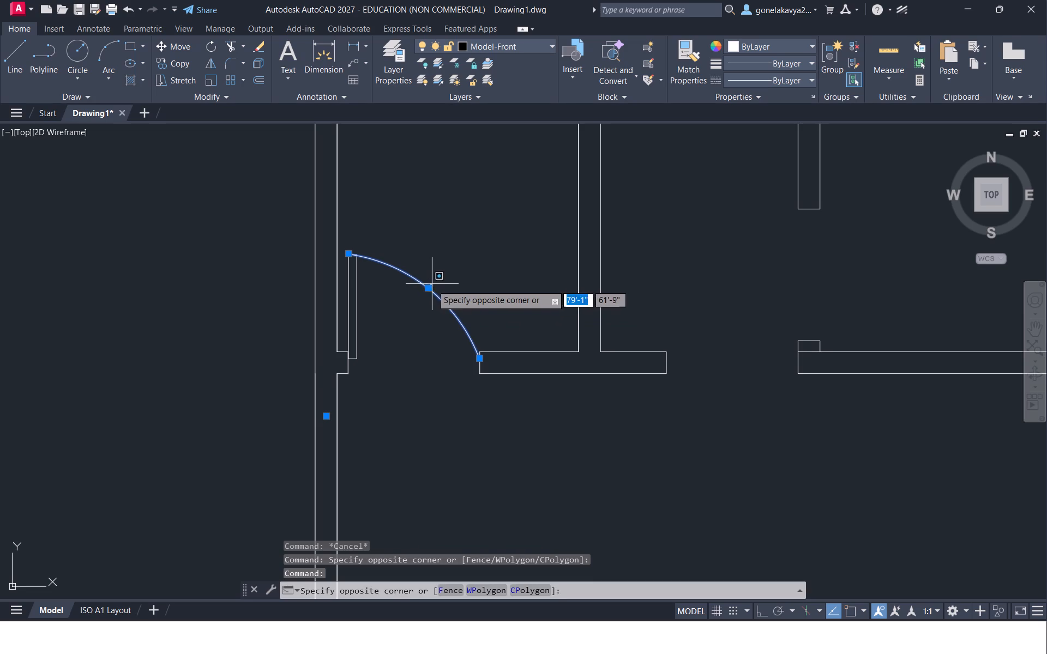
pyautogui.click(427, 294)
pyautogui.moveTo(429, 290); pyautogui.dragTo(446, 282)
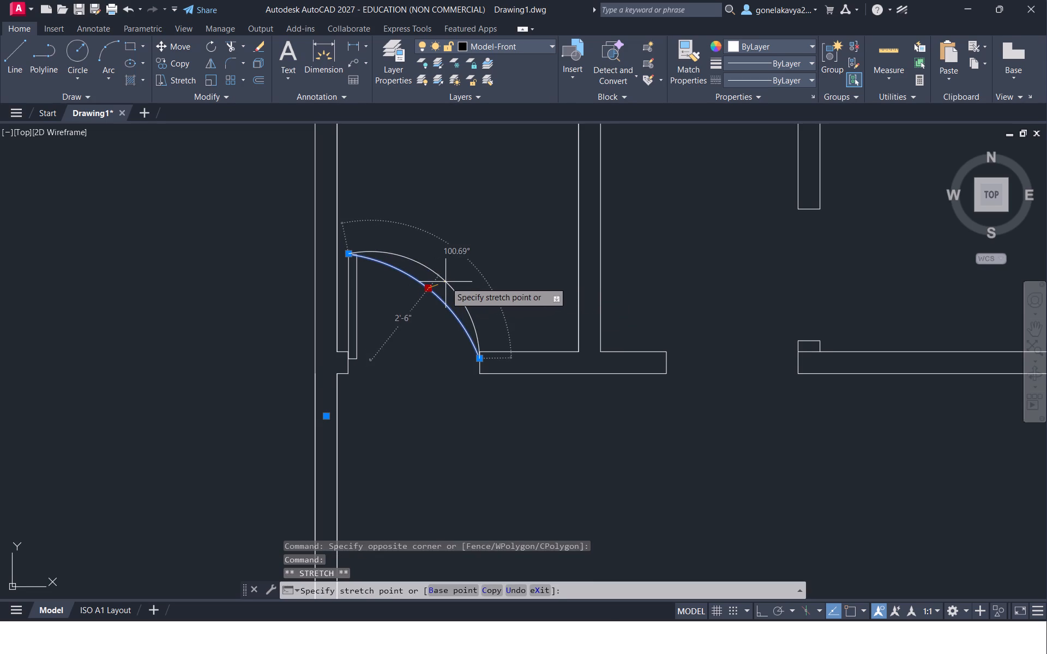
pyautogui.click(446, 283)
pyautogui.scroll(-2, 444, 306)
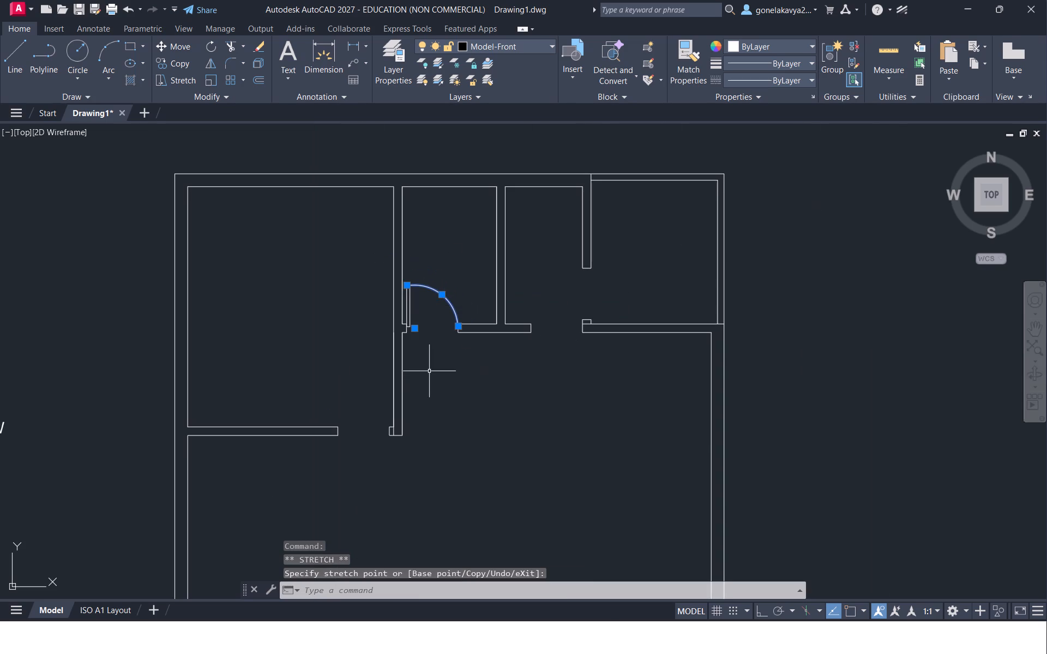
pyautogui.press('Escape')
# Copy the loose single-leaf door symbol into the opening between the second plan's two lower-right rooms, plus a spare copy outside the plan's right wall.
pyautogui.scroll(-2, 415, 325)
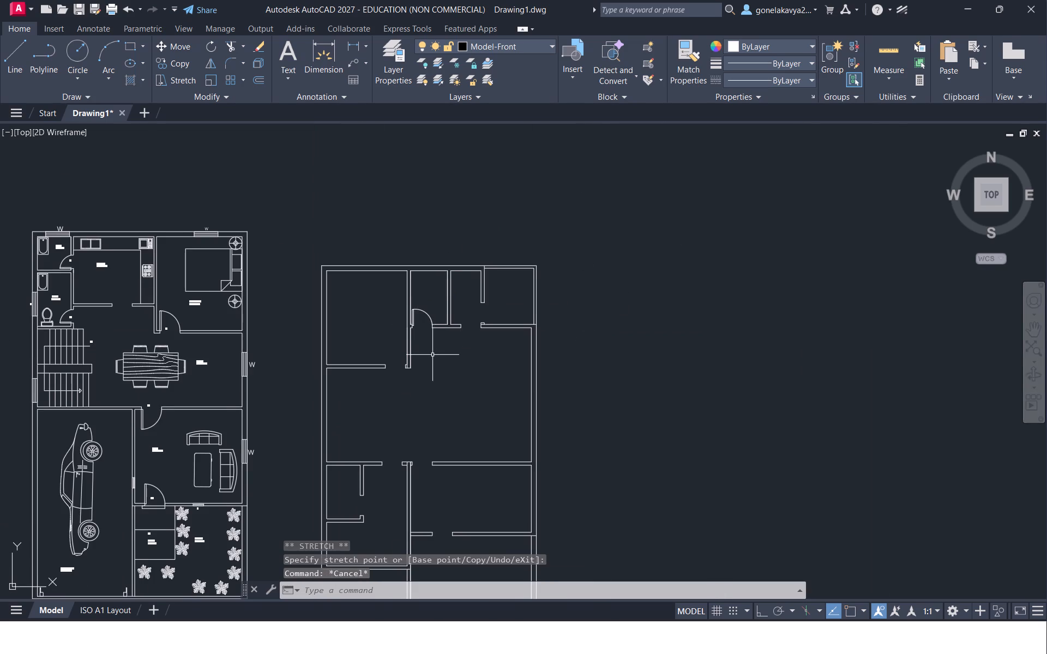
pyautogui.moveTo(432, 355); pyautogui.dragTo(561, 292, button='middle')
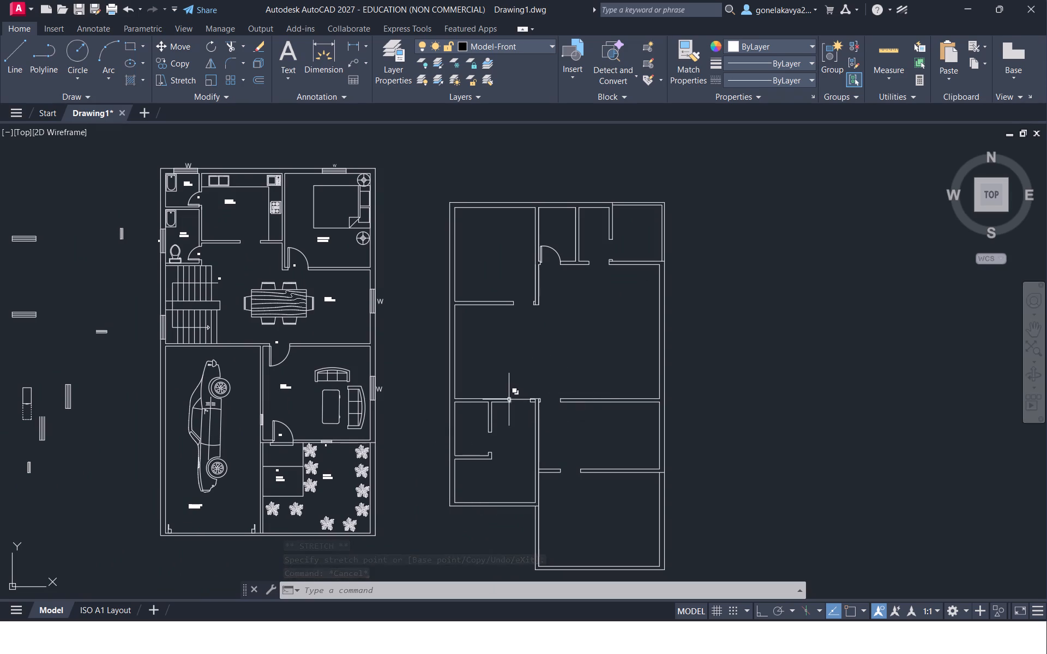
pyautogui.moveTo(326, 420); pyautogui.dragTo(341, 383, button='middle')
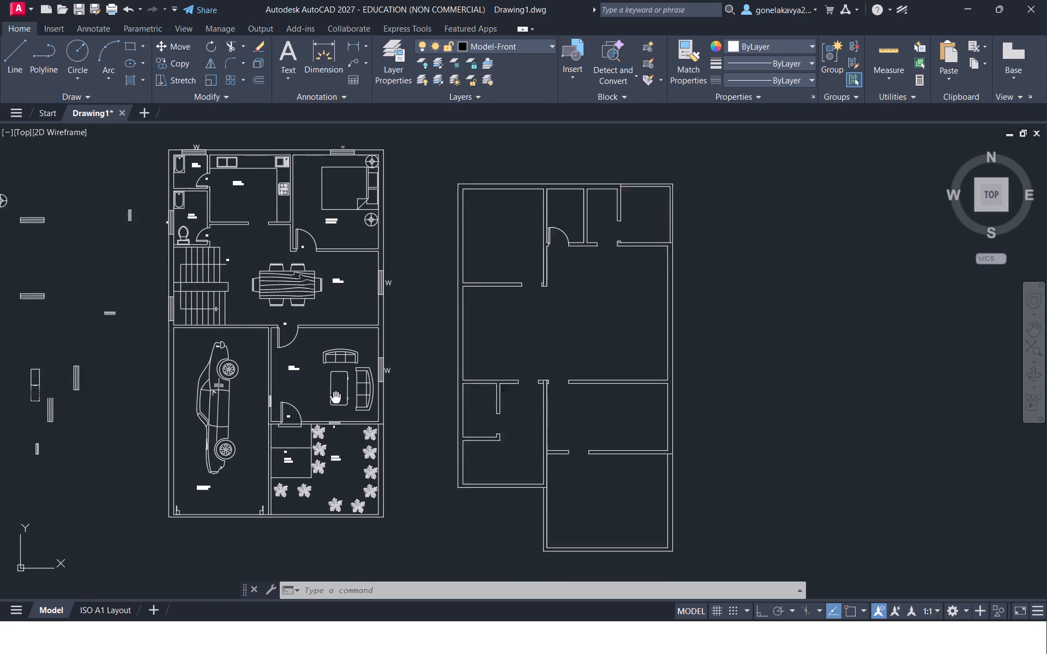
pyautogui.moveTo(341, 383); pyautogui.dragTo(357, 307, button='middle')
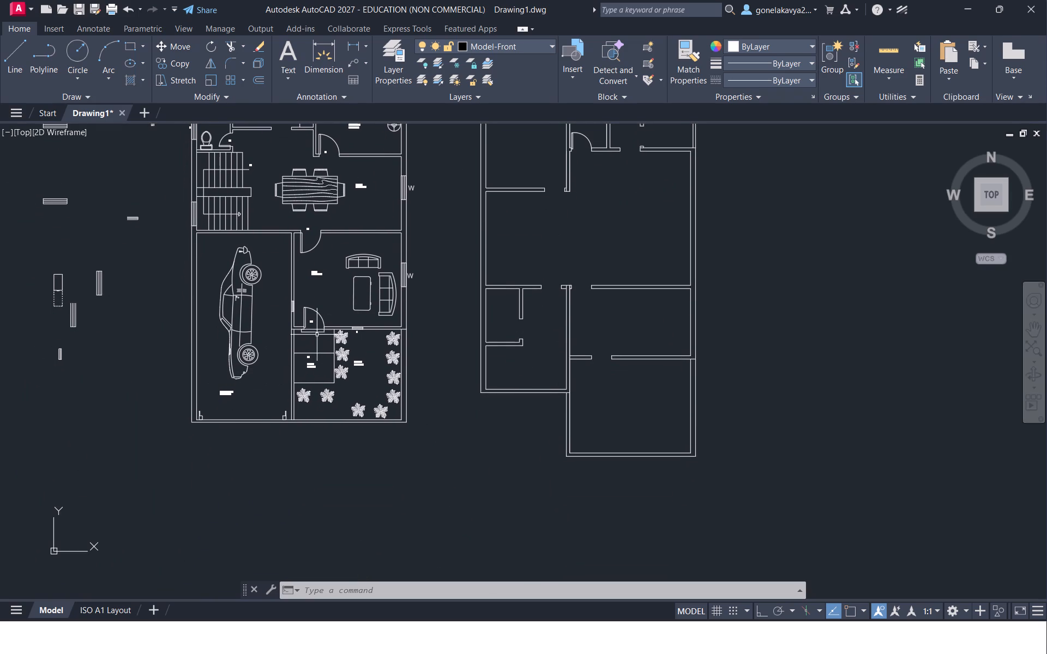
pyautogui.scroll(-1, 143, 463)
pyautogui.moveTo(129, 464); pyautogui.dragTo(300, 432, button='middle')
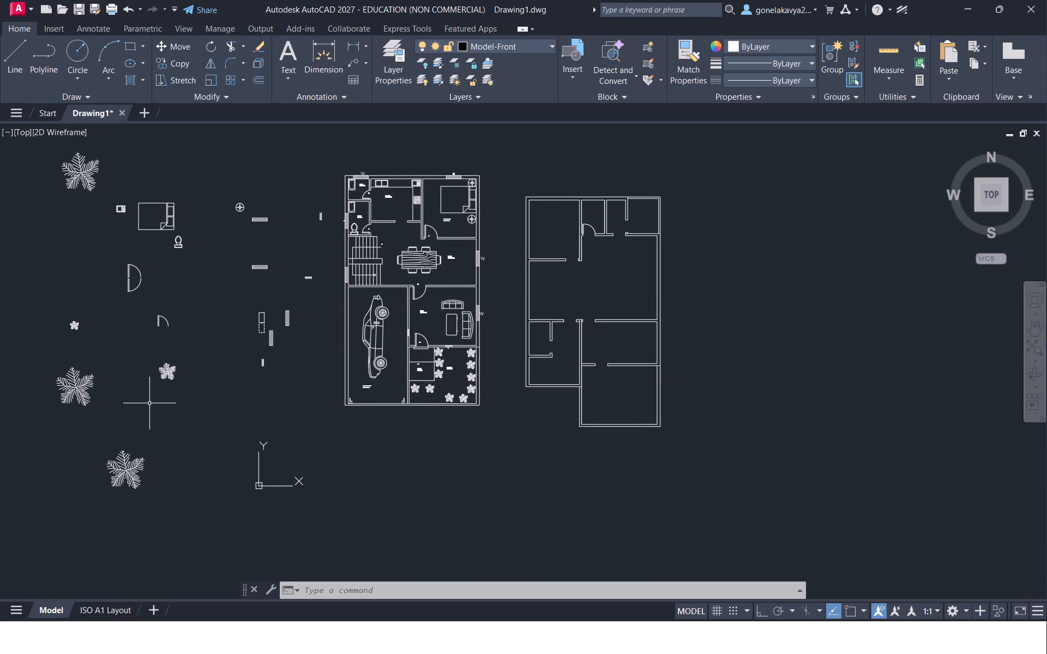
pyautogui.click(159, 323)
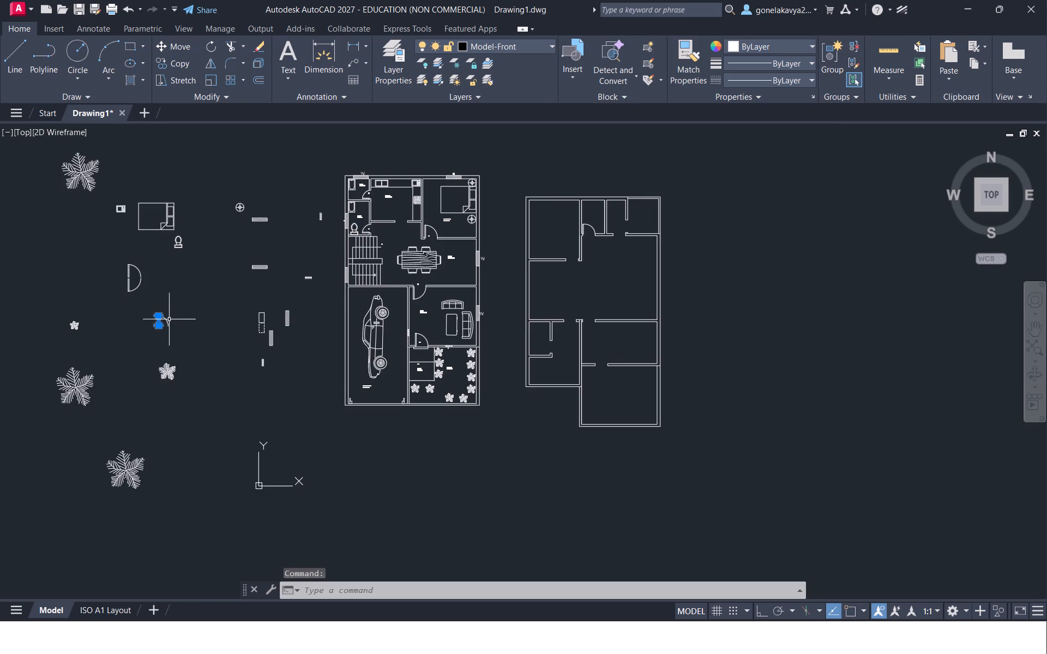
pyautogui.scroll(2, 154, 326)
pyautogui.moveTo(220, 304); pyautogui.dragTo(137, 332)
pyautogui.moveTo(250, 322); pyautogui.dragTo(250, 323, button='right')
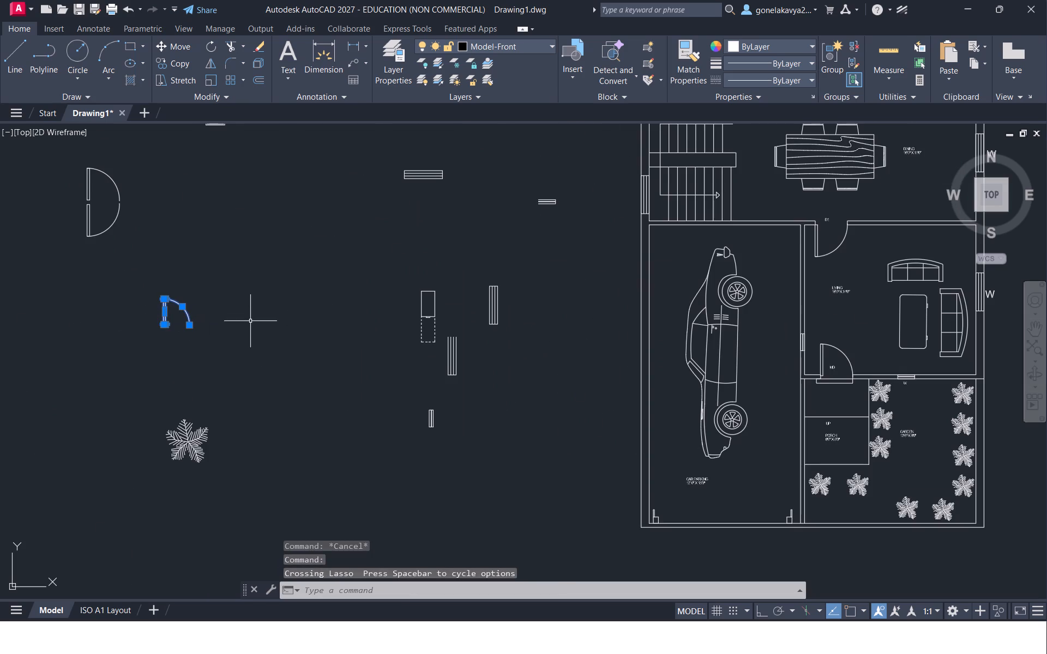
pyautogui.moveTo(250, 323); pyautogui.dragTo(245, 330, button='right')
pyautogui.click(342, 137)
pyautogui.click(218, 306)
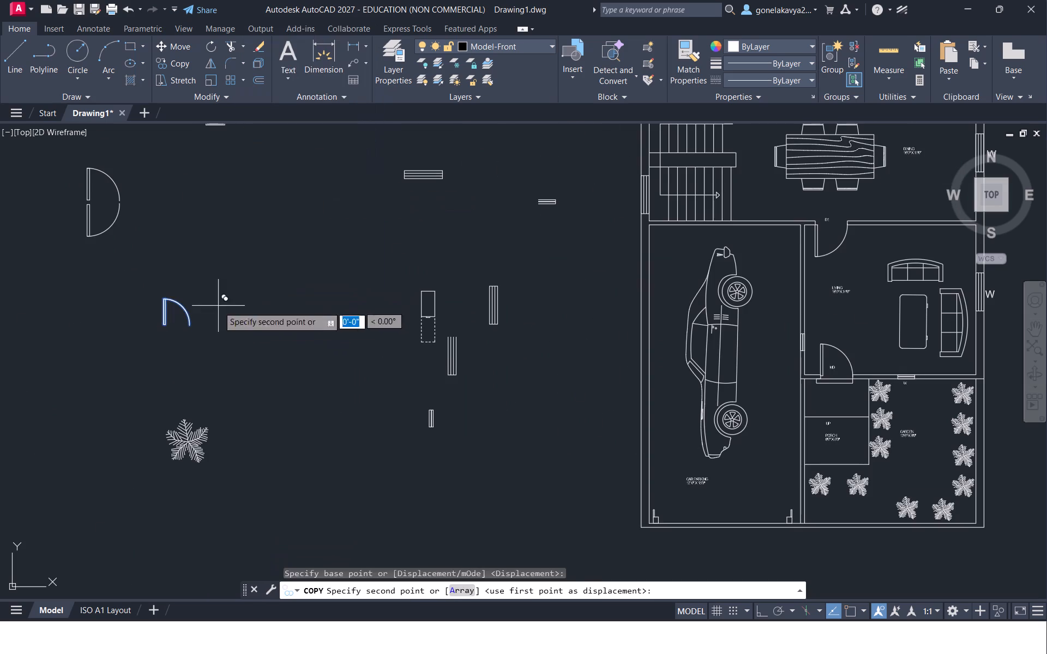
pyautogui.scroll(-1, 701, 398)
pyautogui.moveTo(768, 393); pyautogui.dragTo(257, 420, button='middle')
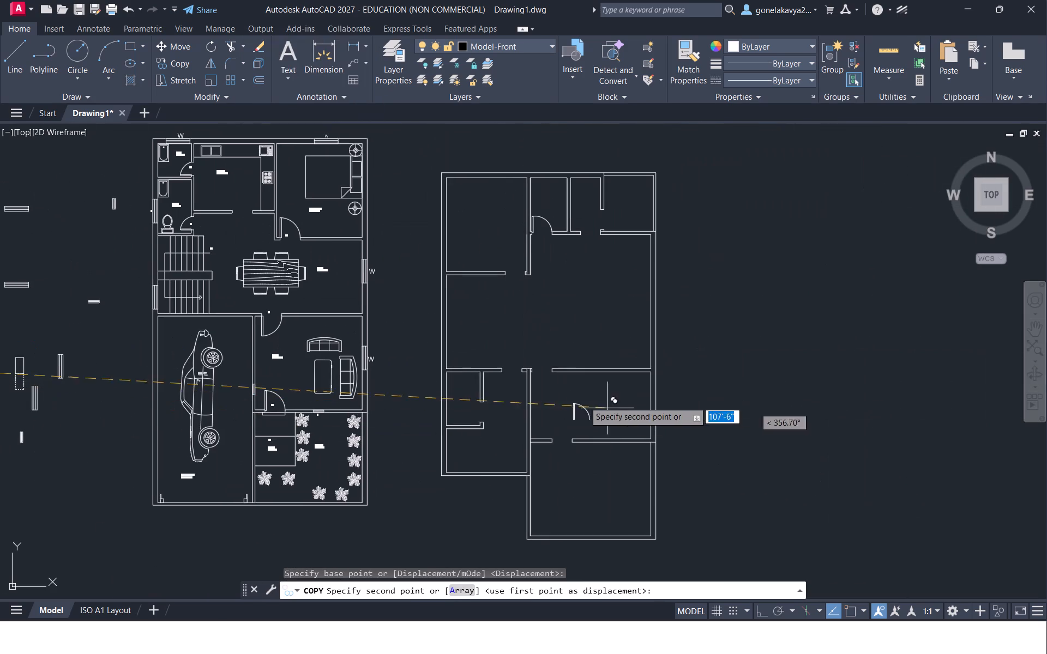
pyautogui.scroll(2, 581, 431)
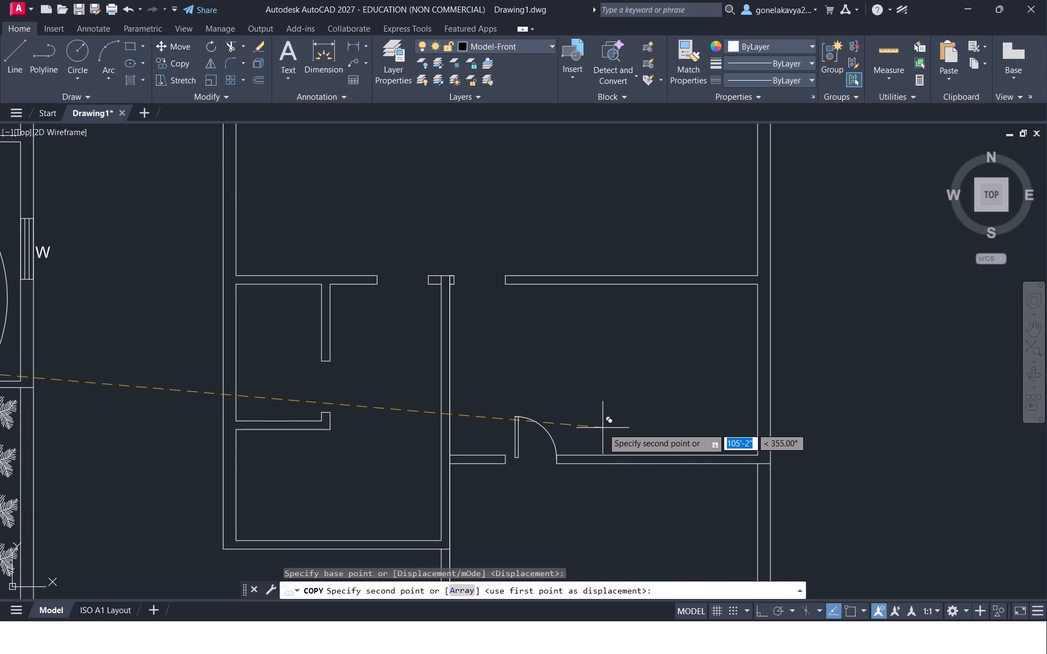
pyautogui.click(603, 428)
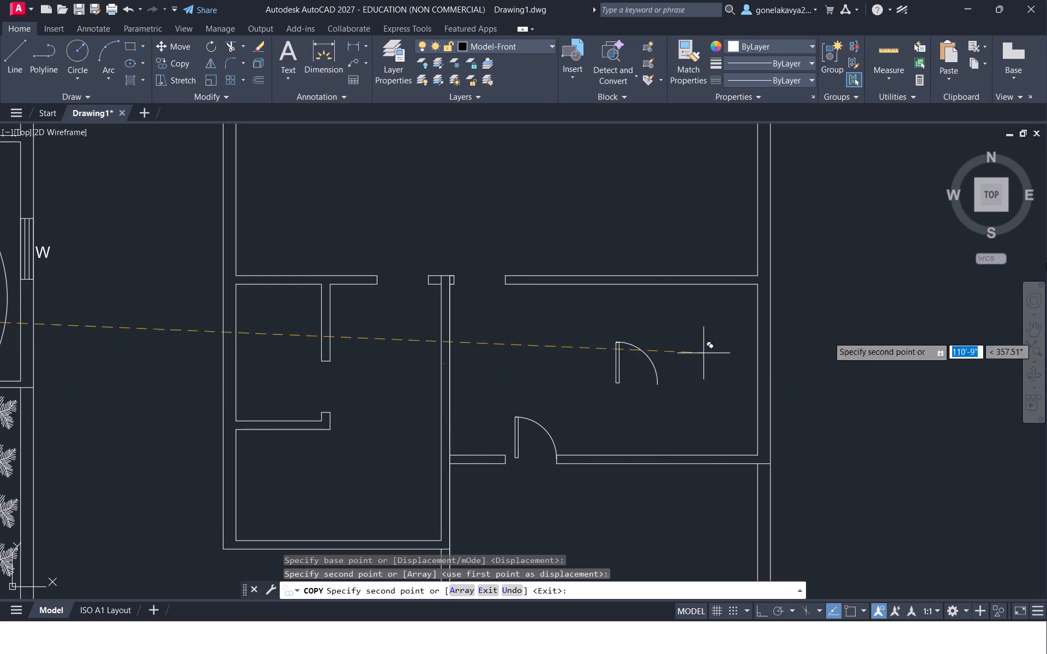
pyautogui.click(941, 323)
pyautogui.press('Escape')
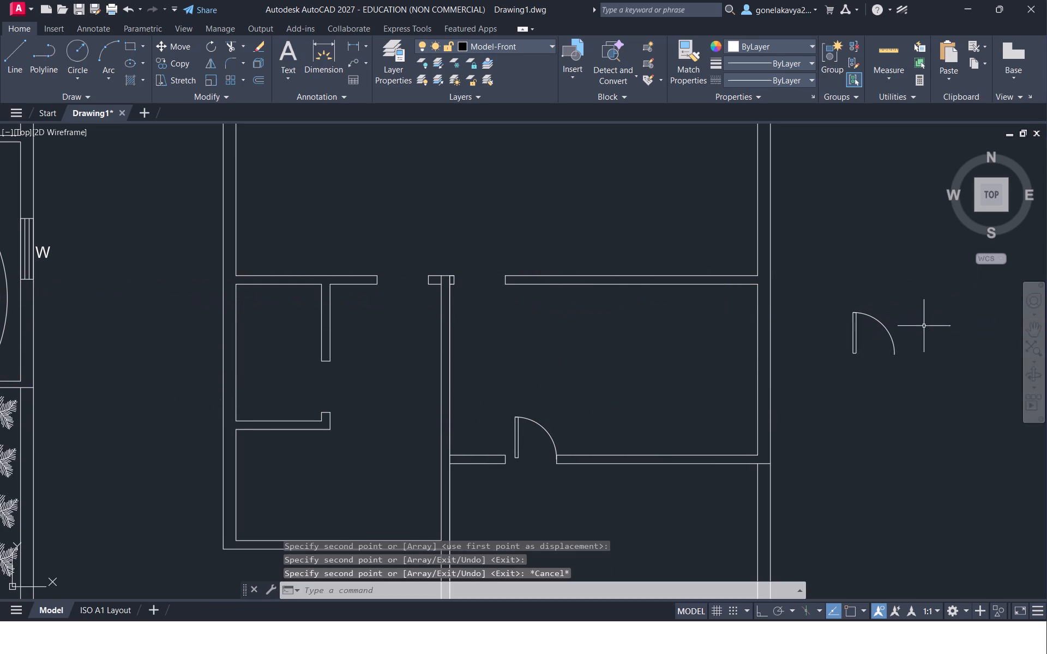
# Move the door leaf in the lower-right rooms' opening against the left jamb.
pyautogui.scroll(2, 454, 369)
pyautogui.moveTo(491, 409); pyautogui.dragTo(358, 0, button='middle')
pyautogui.moveTo(483, 198); pyautogui.dragTo(478, 260, button='middle')
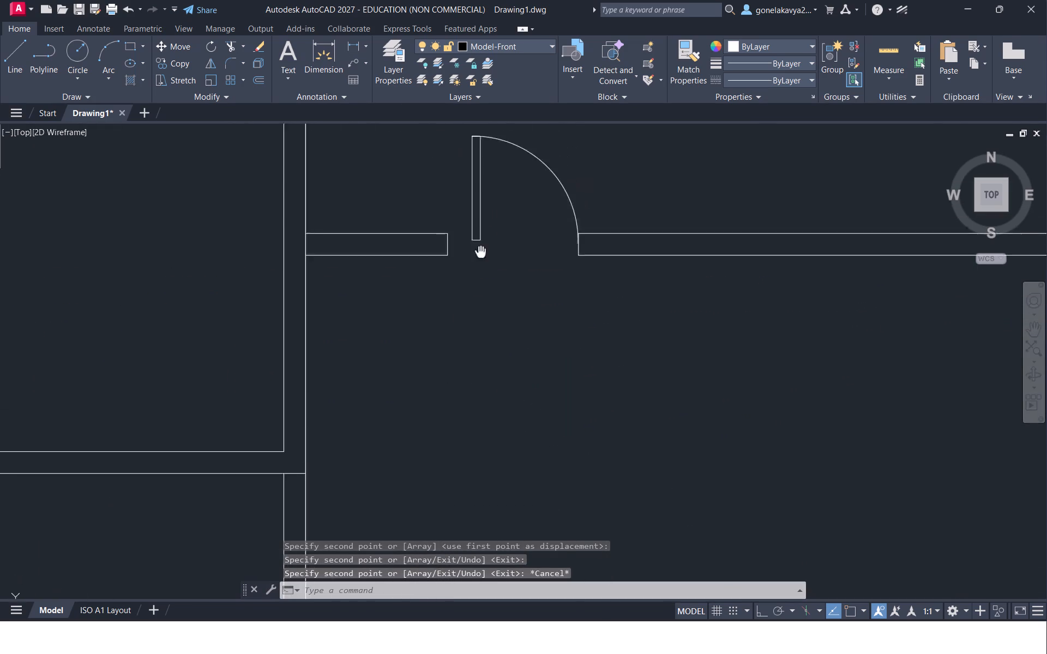
pyautogui.moveTo(478, 260); pyautogui.dragTo(455, 329, button='middle')
pyautogui.click(449, 319)
pyautogui.rightClick(449, 319)
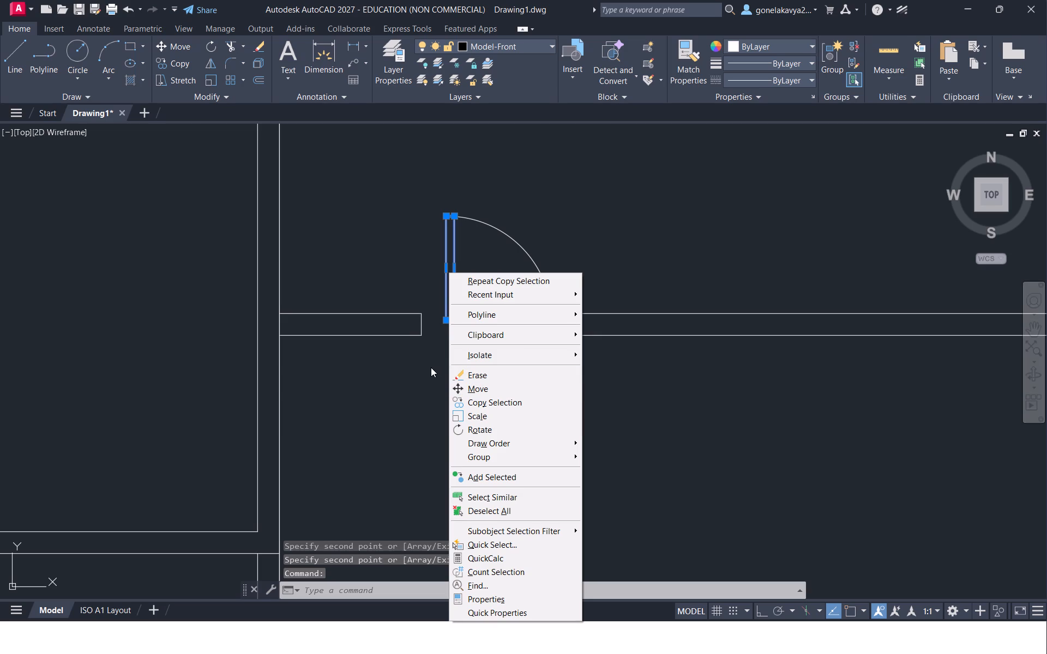
pyautogui.click(477, 386)
pyautogui.click(456, 320)
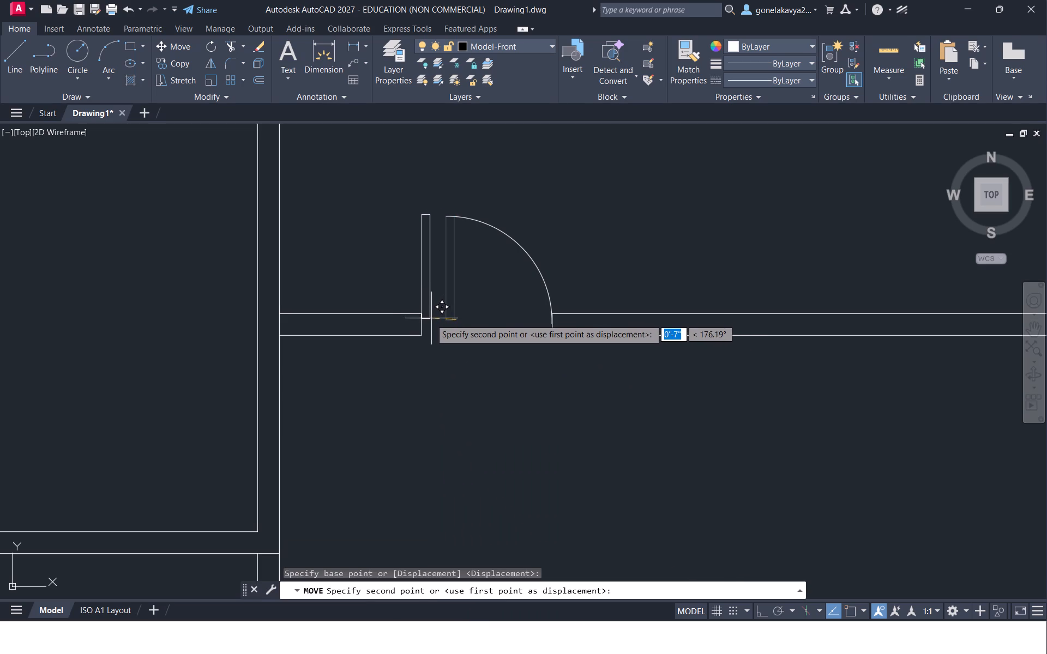
pyautogui.click(431, 317)
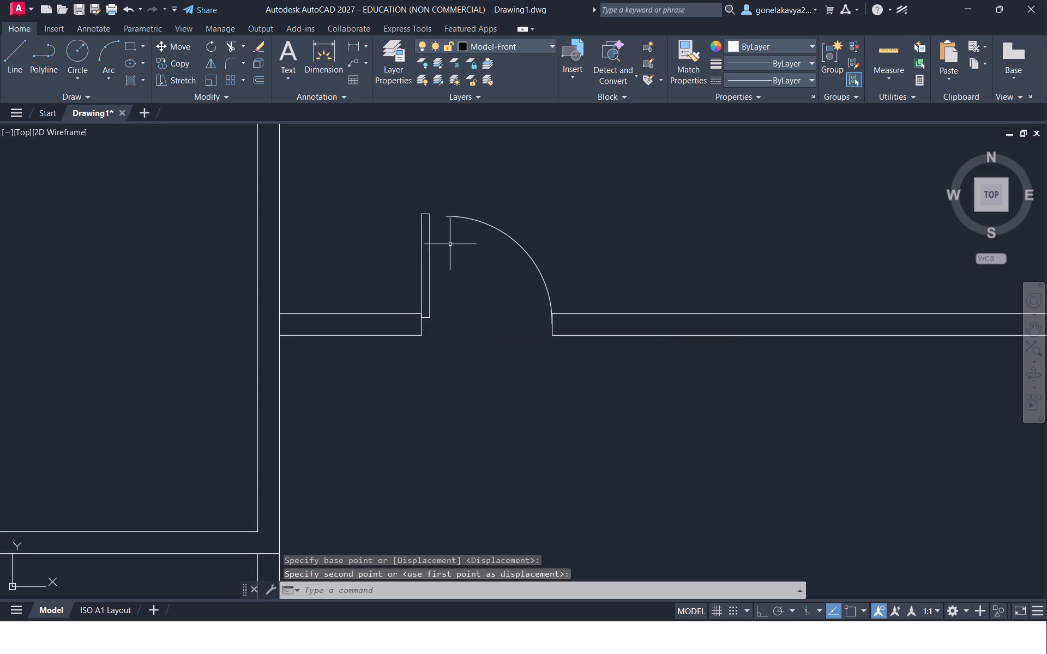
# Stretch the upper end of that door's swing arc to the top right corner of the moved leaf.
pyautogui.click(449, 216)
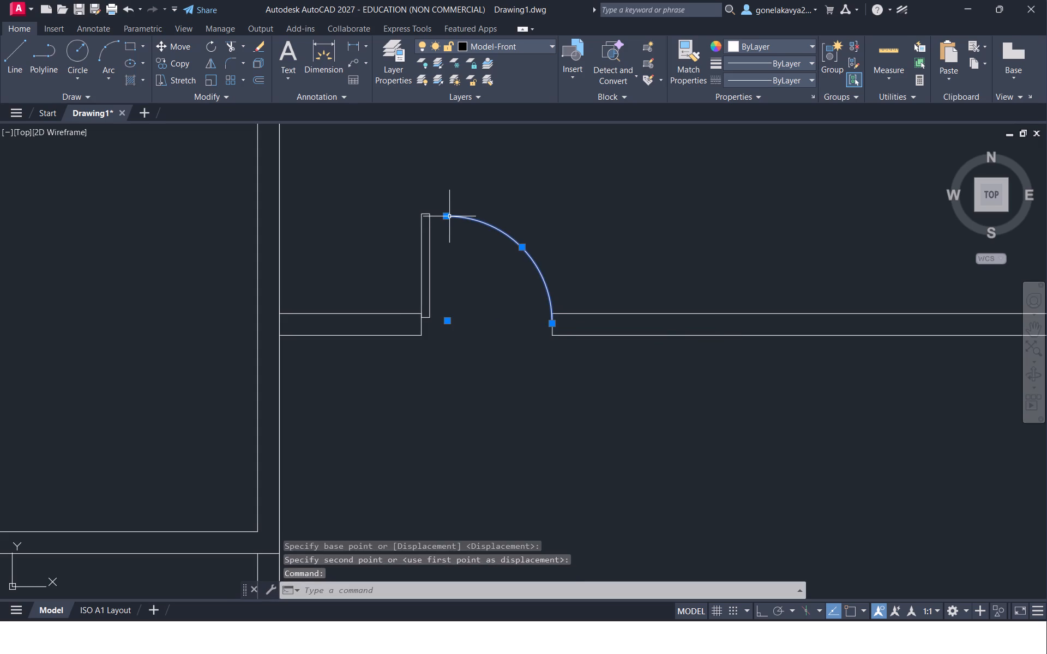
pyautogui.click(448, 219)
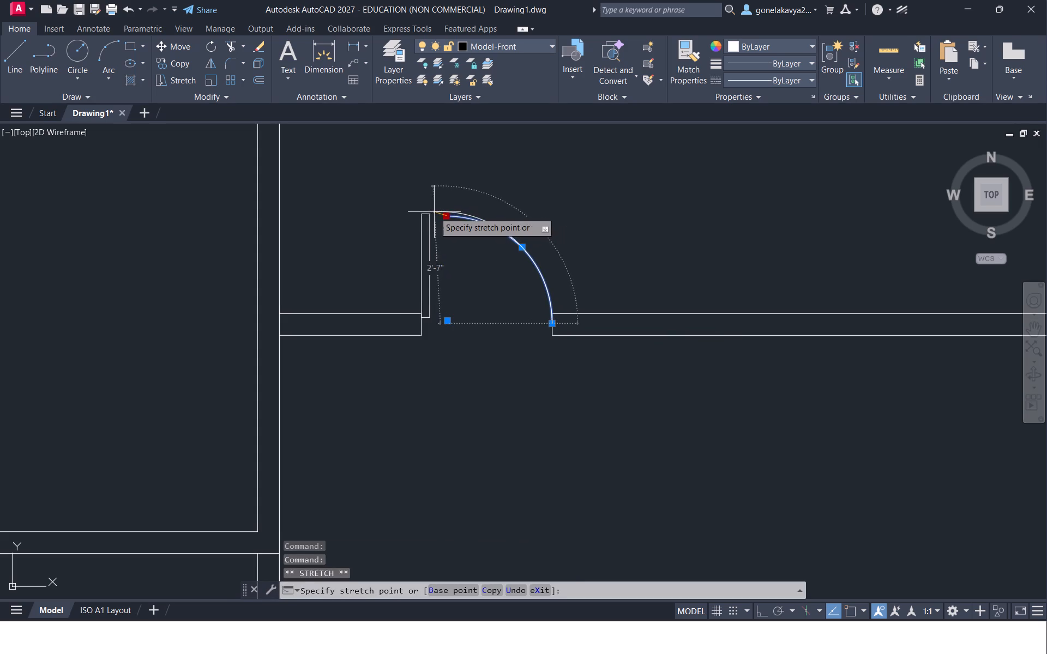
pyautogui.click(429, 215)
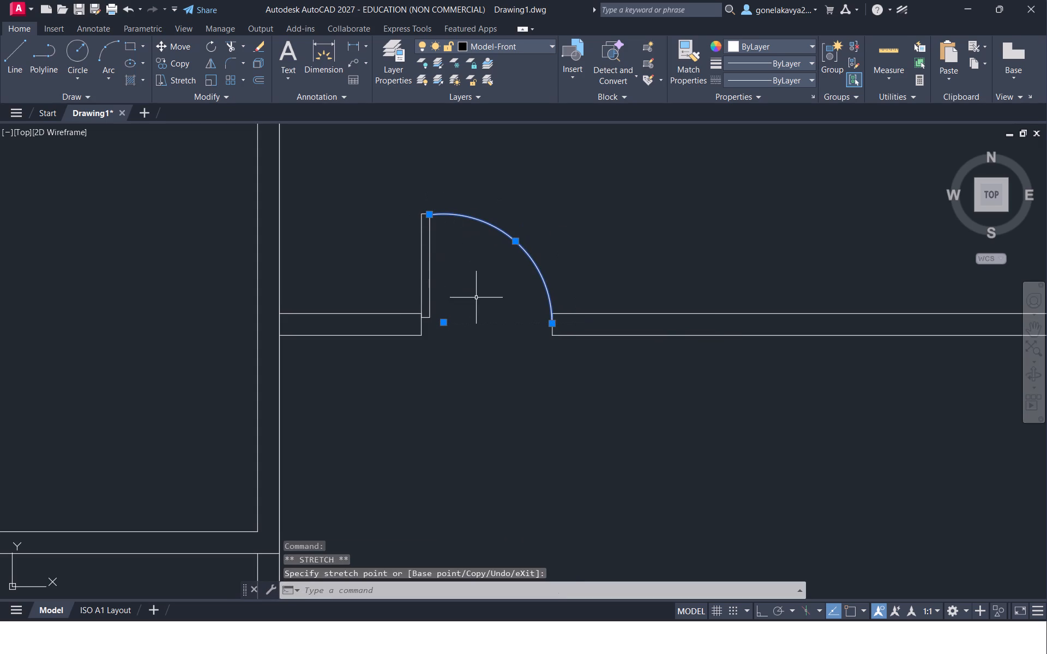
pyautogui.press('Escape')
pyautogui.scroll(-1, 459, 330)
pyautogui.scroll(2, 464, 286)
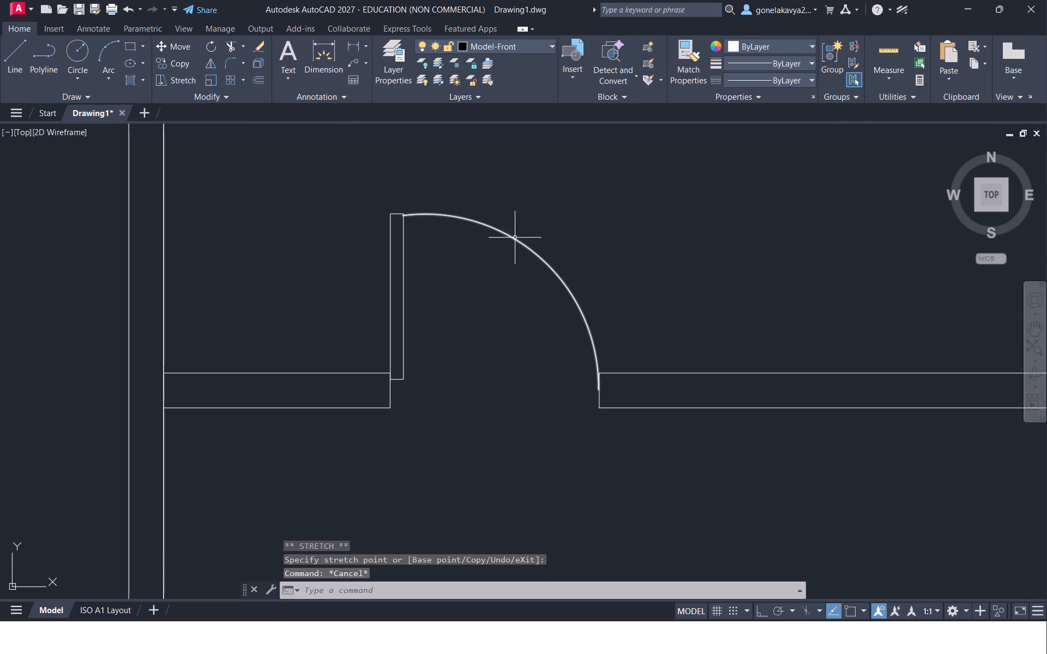
# Replace the door's swing arc with a three-point arc running across the leaf's top edge to the opposite jamb's upper corner.
pyautogui.click(515, 238)
pyautogui.press('Delete')
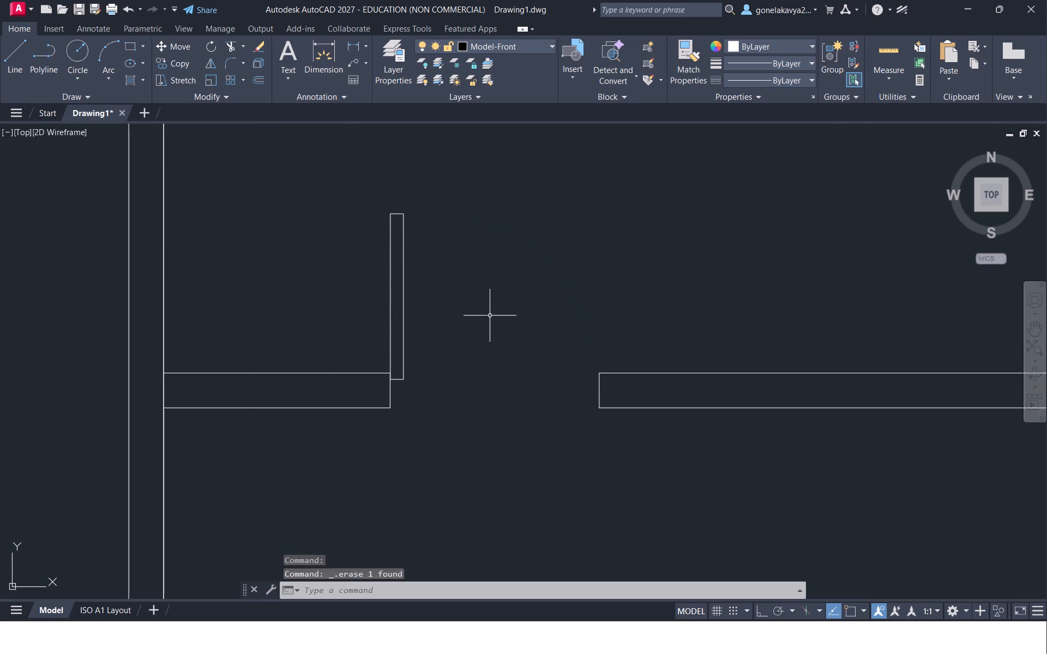
pyautogui.write('AR')
pyautogui.write('C')
pyautogui.press('space')
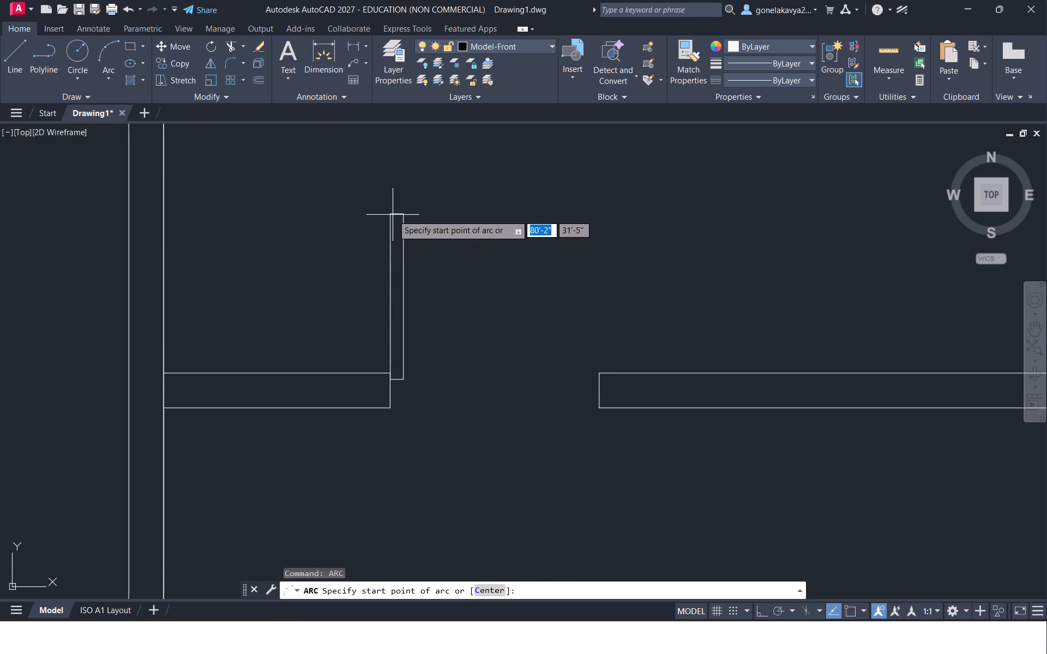
pyautogui.click(390, 215)
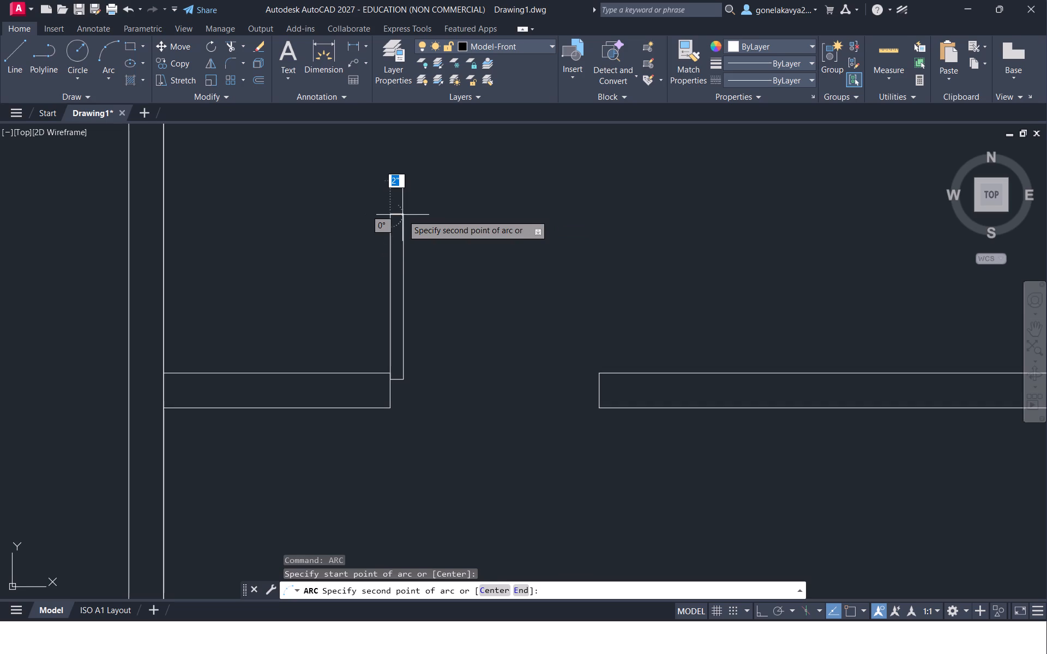
pyautogui.click(402, 215)
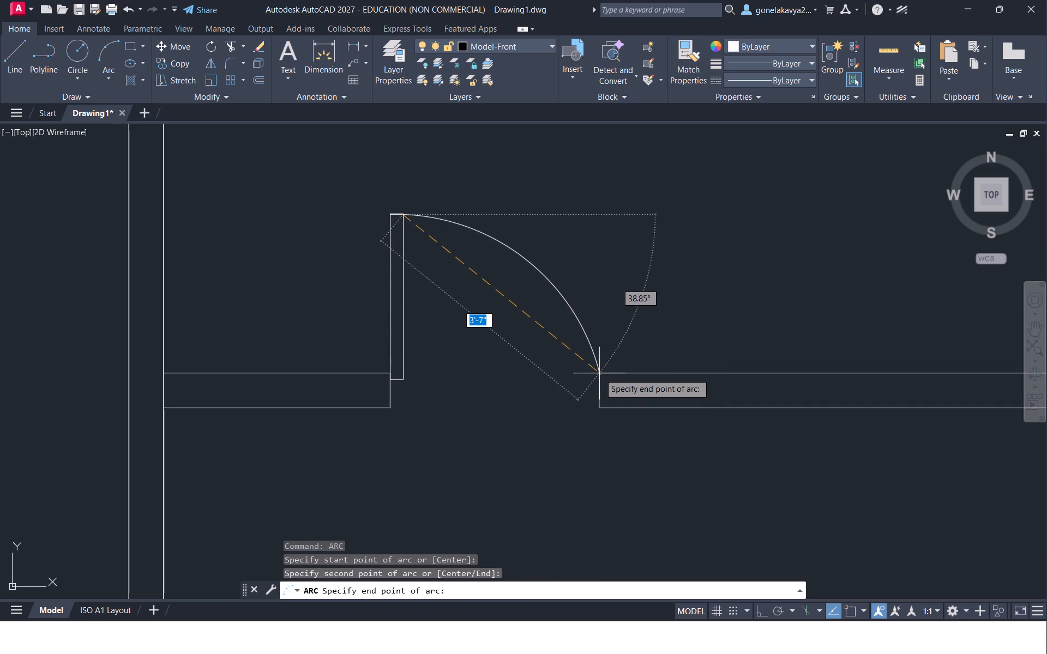
pyautogui.click(599, 373)
# Rotate the spare door symbol outside the second plan's right wall 90° counterclockwise, with Ortho on.
pyautogui.scroll(-2, 556, 391)
pyautogui.scroll(-1, 551, 346)
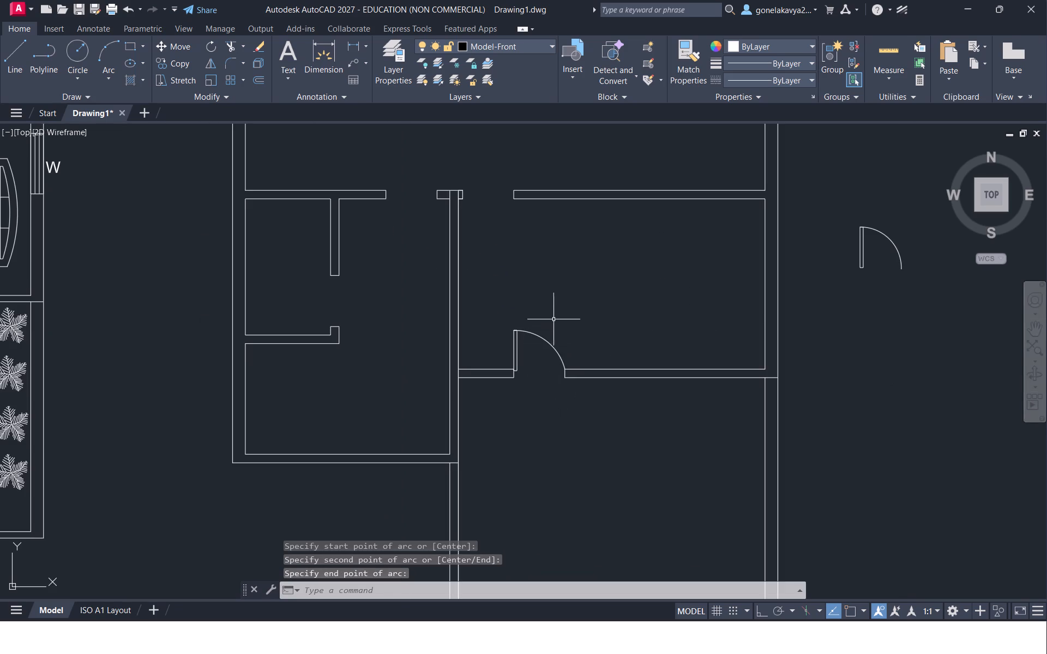
pyautogui.moveTo(554, 307); pyautogui.dragTo(550, 334, button='middle')
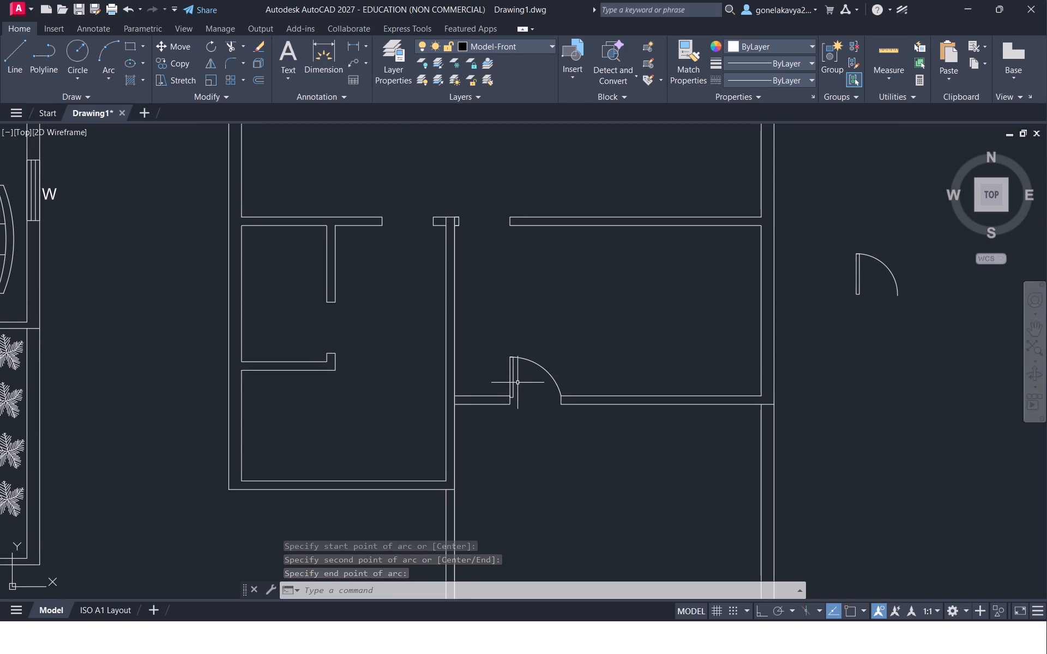
pyautogui.scroll(2, 521, 376)
pyautogui.scroll(-3, 521, 372)
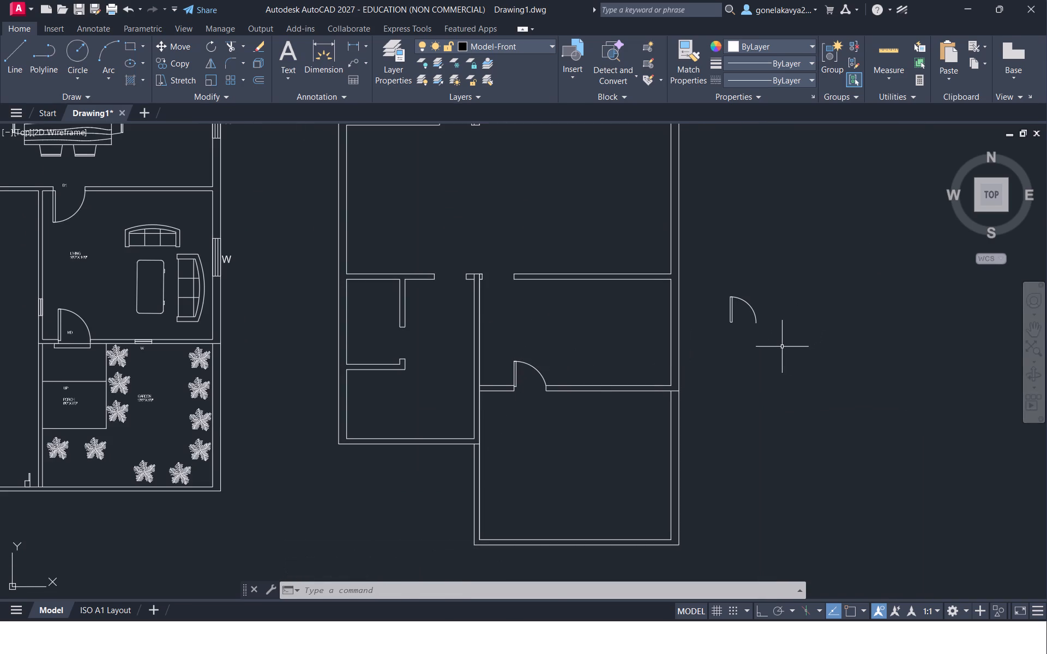
pyautogui.moveTo(793, 354); pyautogui.dragTo(775, 234)
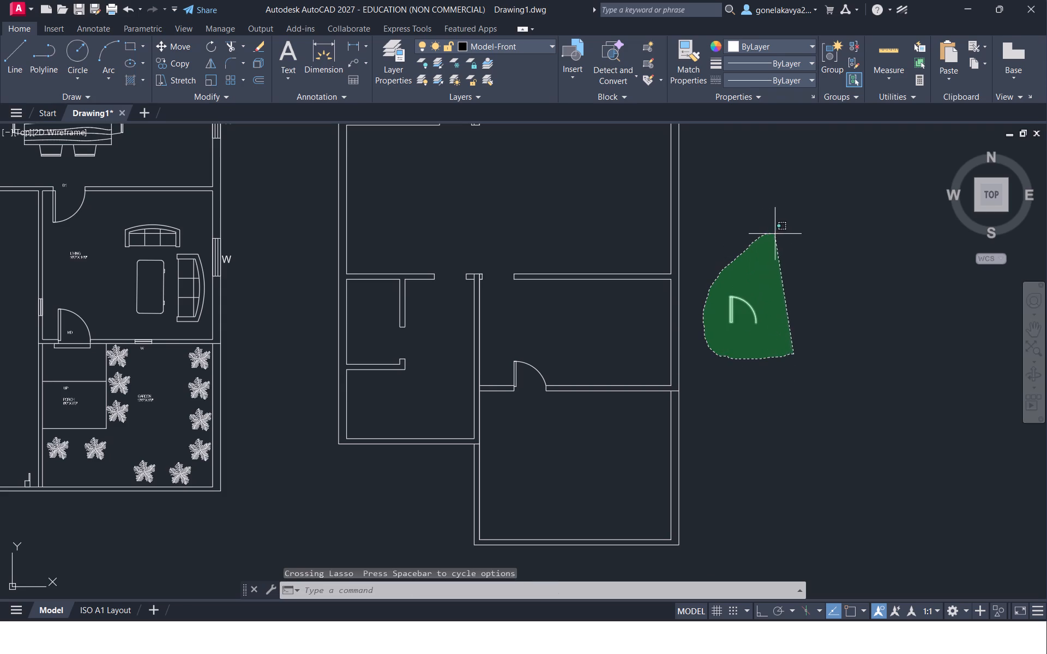
pyautogui.moveTo(775, 234); pyautogui.dragTo(788, 261)
pyautogui.rightClick(775, 293)
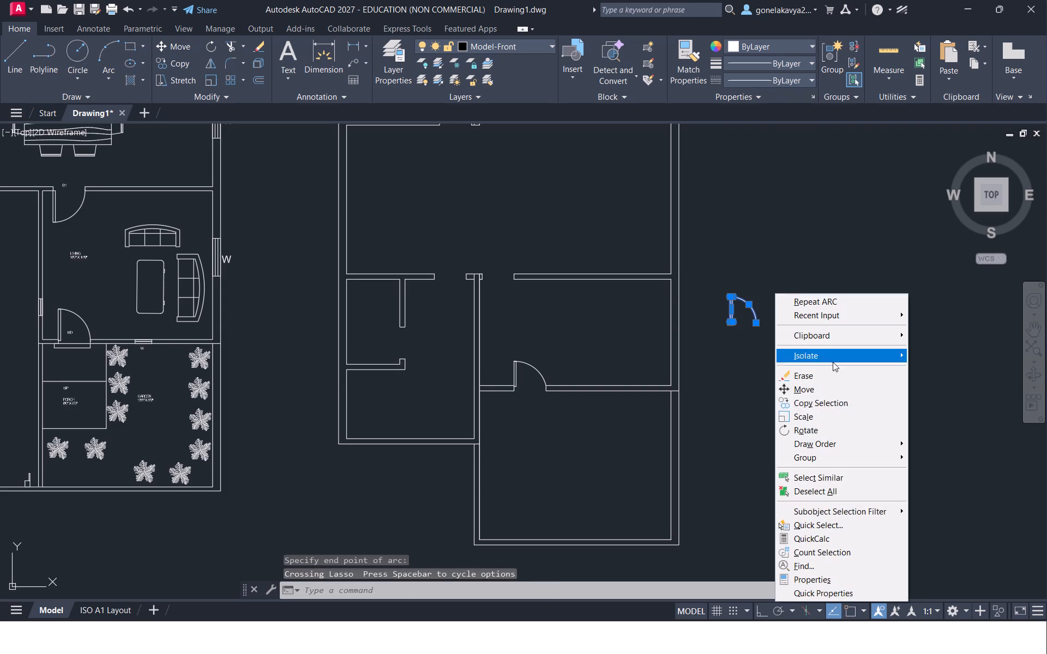
pyautogui.click(838, 423)
pyautogui.moveTo(844, 366); pyautogui.dragTo(844, 387)
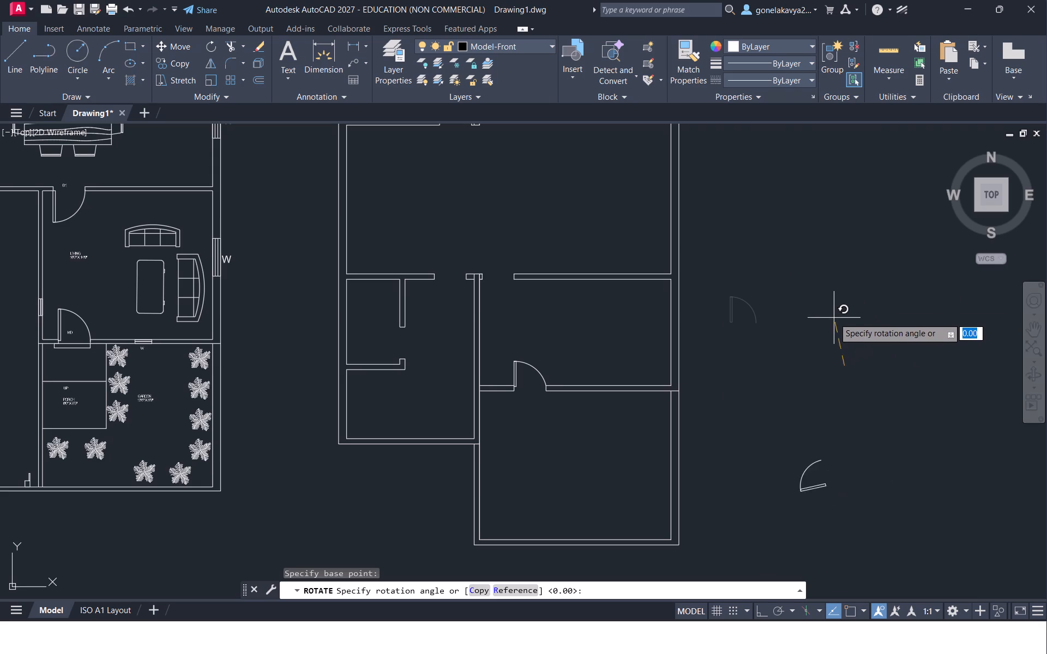
pyautogui.click(761, 609)
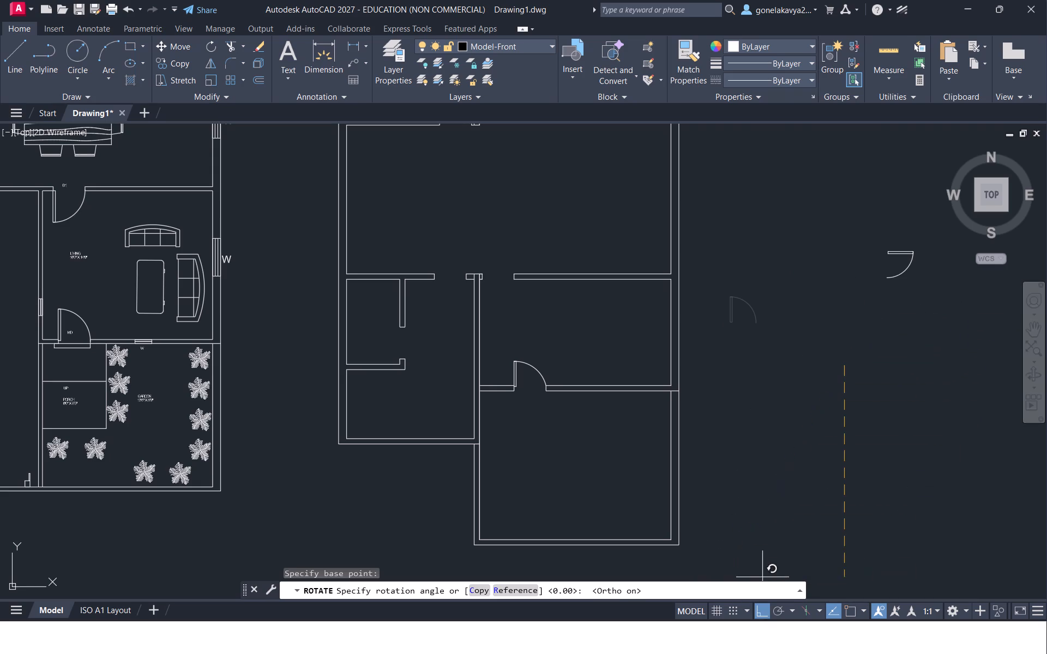
pyautogui.click(888, 268)
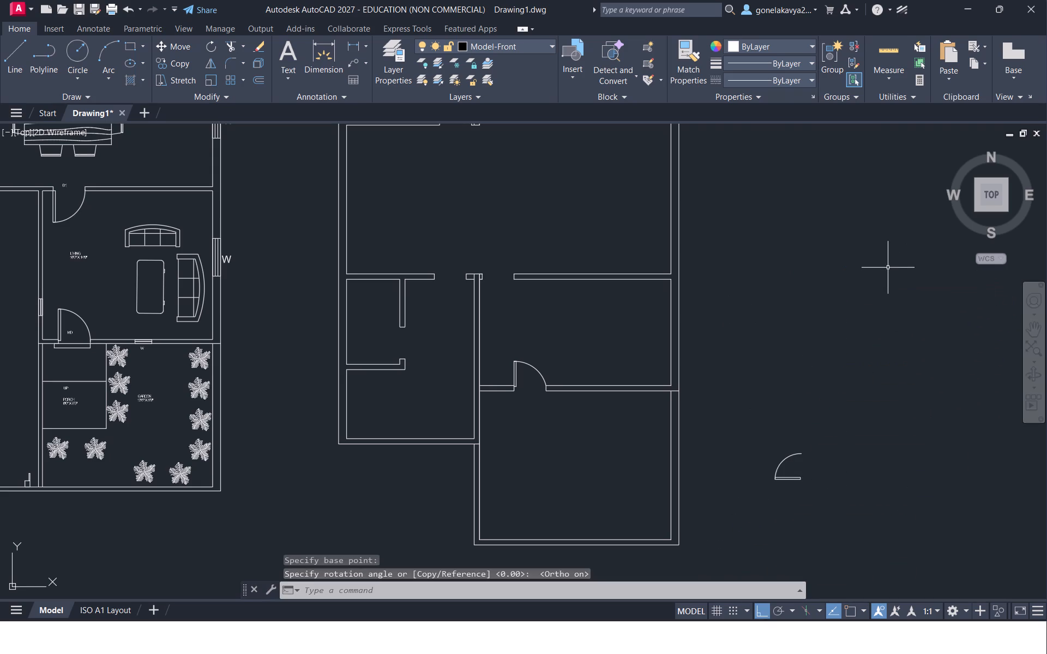
# Copy the rotated door symbol into the partition opening of the second plan's small left room, placing its leaf at the lower jamb.
pyautogui.moveTo(868, 487); pyautogui.dragTo(783, 424)
pyautogui.rightClick(791, 419)
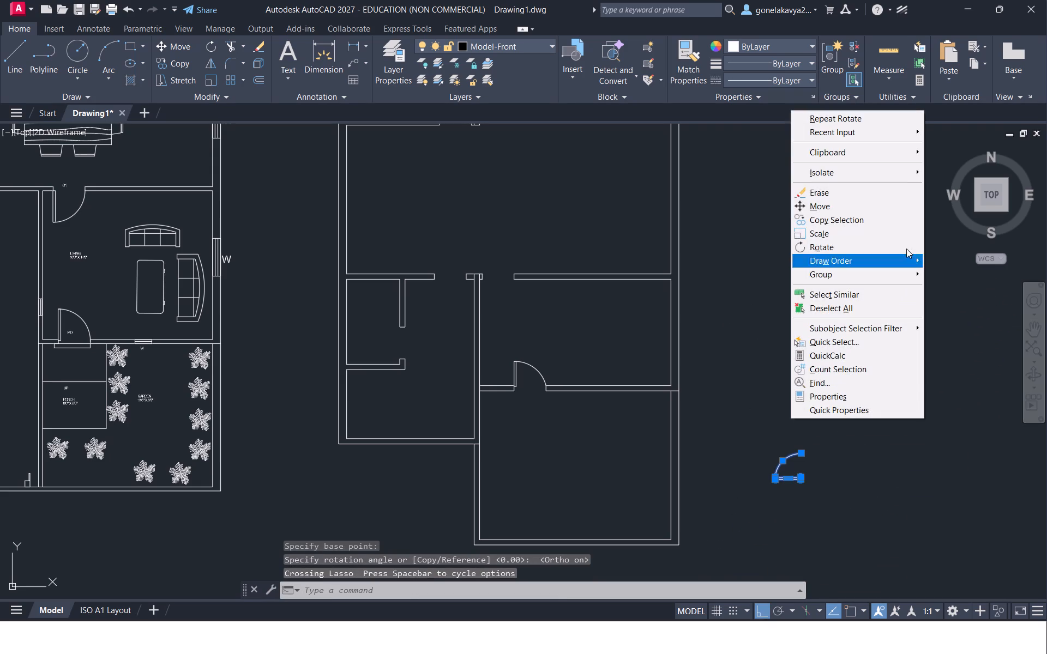
pyautogui.click(892, 220)
pyautogui.click(814, 482)
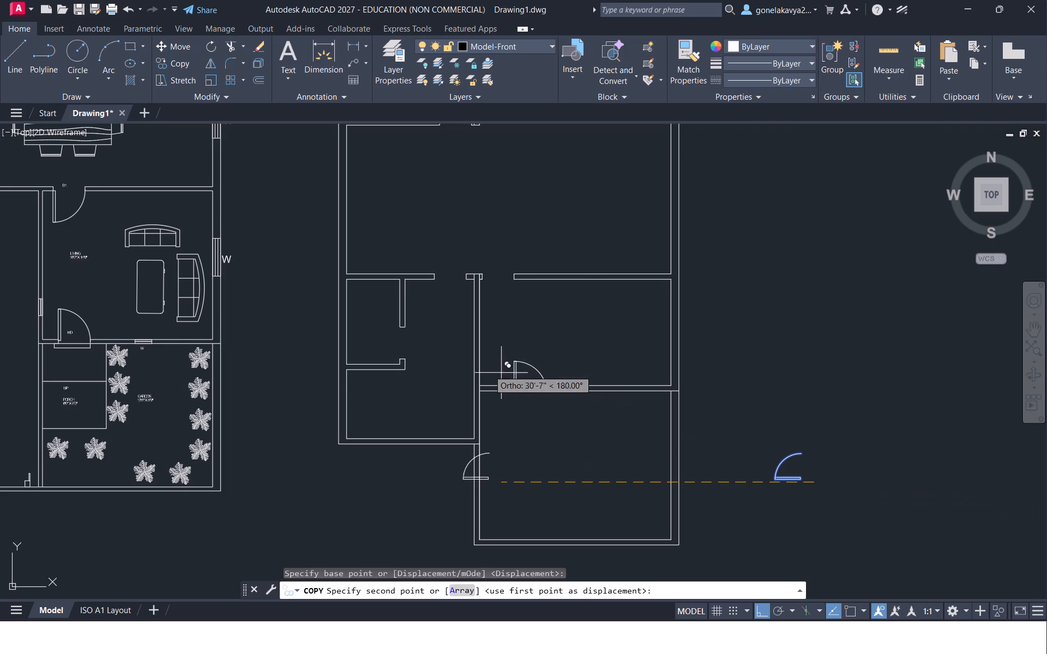
pyautogui.click(759, 606)
pyautogui.scroll(2, 398, 340)
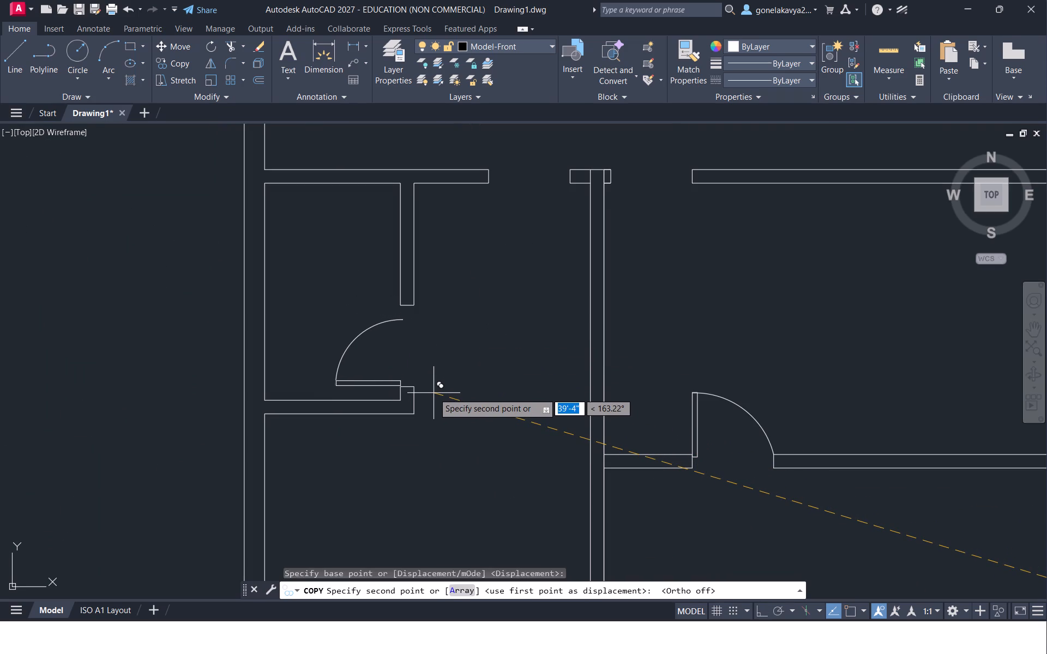
pyautogui.click(434, 394)
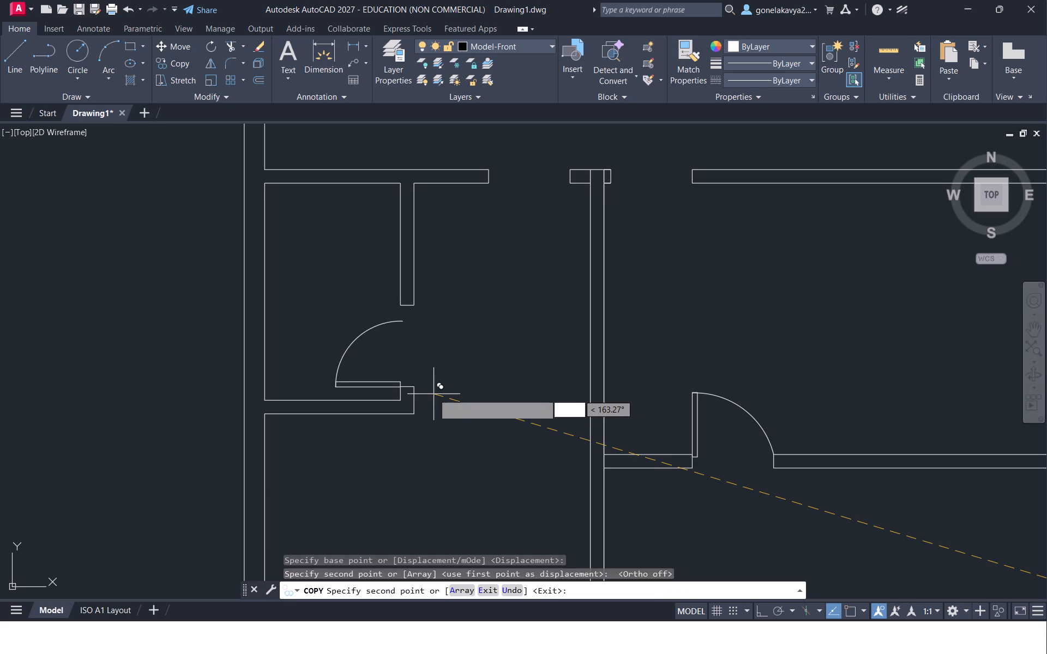
pyautogui.scroll(-2, 489, 336)
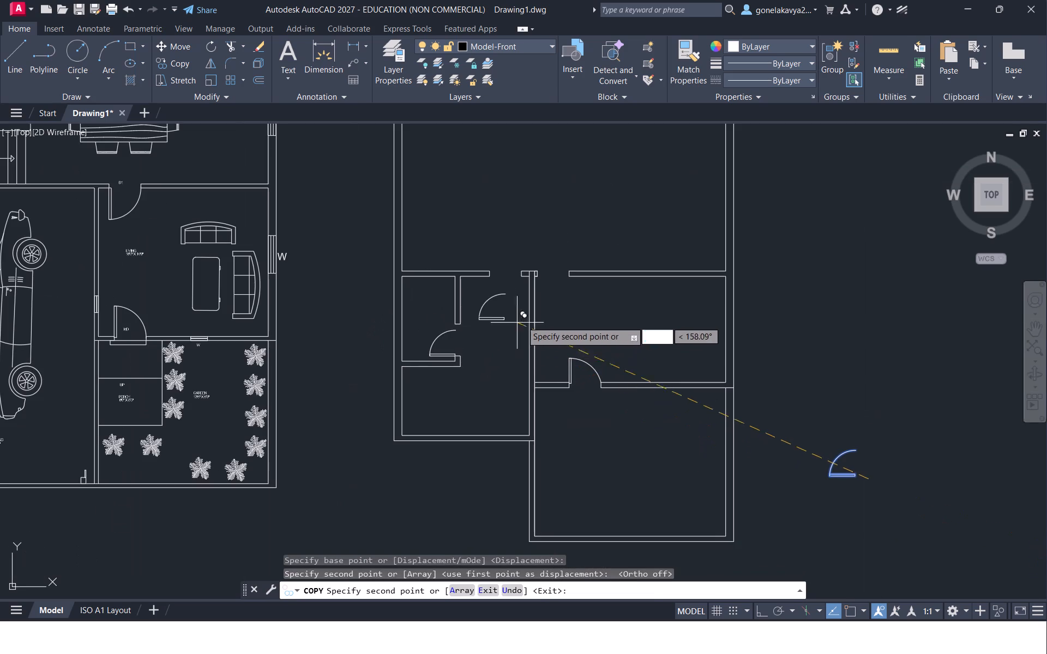
pyautogui.press('Escape')
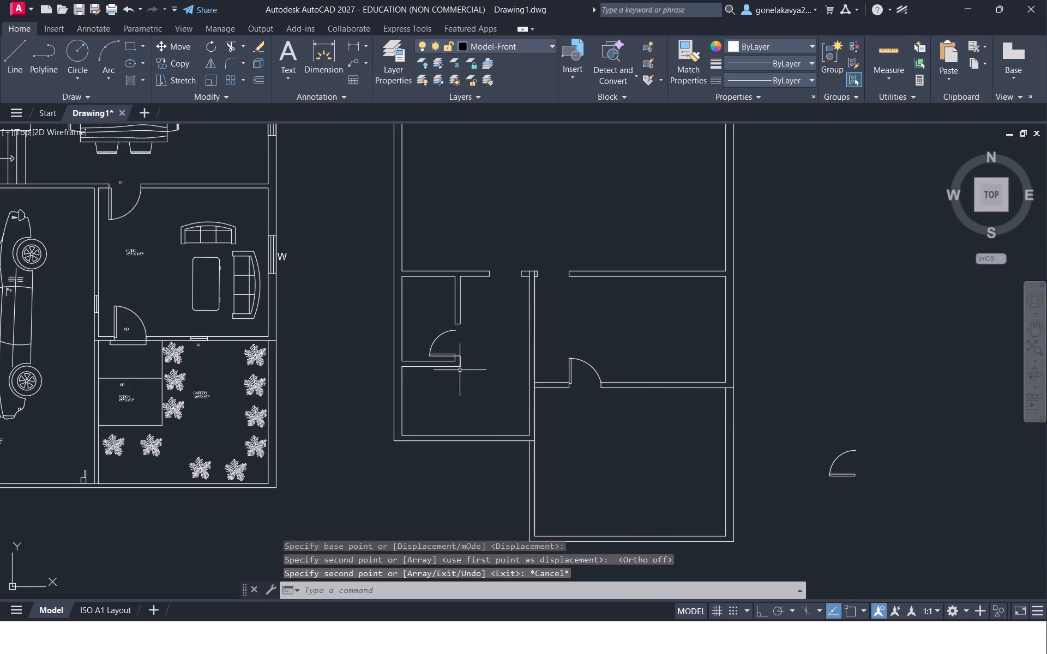
# Erase the swing arc of the door copied into the small left room's opening.
pyautogui.scroll(3, 460, 370)
pyautogui.moveTo(480, 326); pyautogui.dragTo(480, 416, button='middle')
pyautogui.scroll(2, 410, 272)
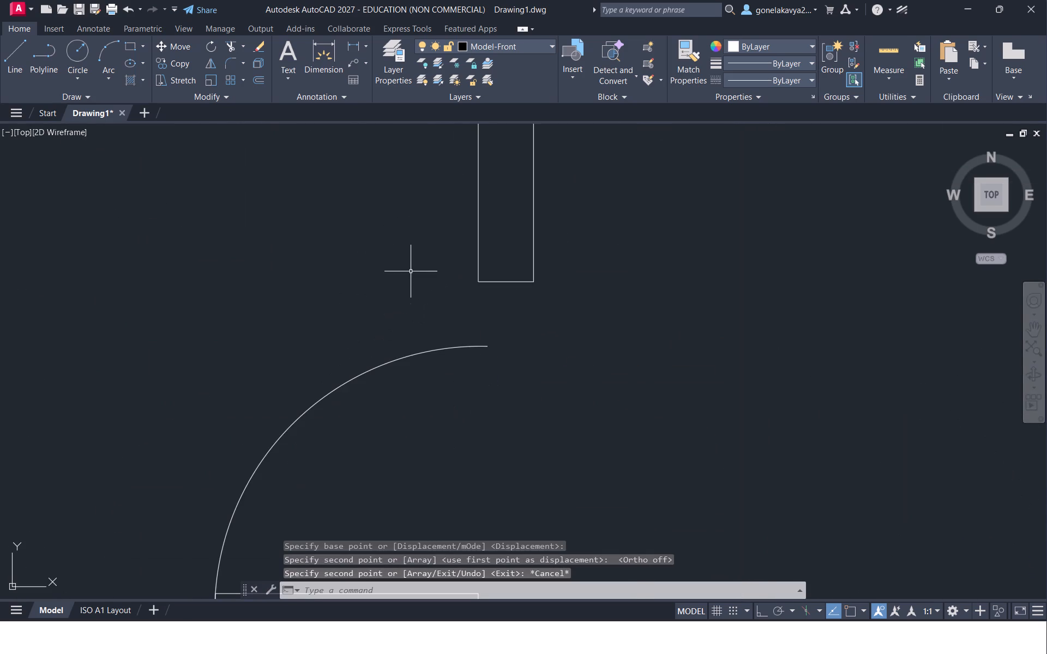
pyautogui.scroll(-1, 441, 364)
pyautogui.moveTo(455, 265); pyautogui.dragTo(455, 220, button='middle')
pyautogui.moveTo(505, 373); pyautogui.dragTo(537, 319, button='middle')
pyautogui.click(472, 257)
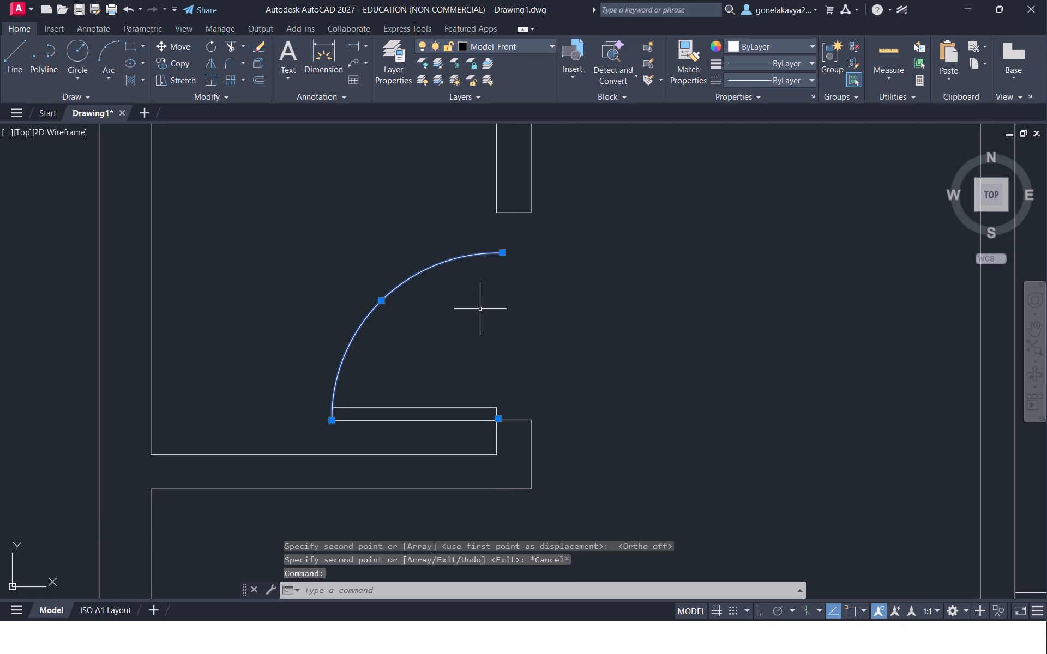
pyautogui.press('Delete')
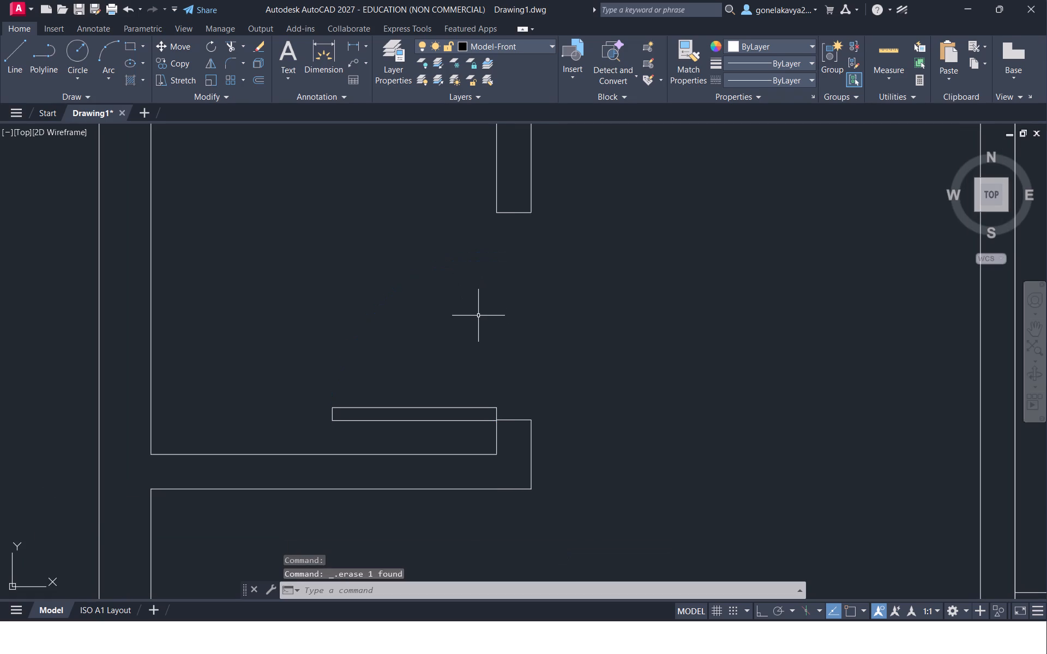
# Draw a three-point arc from the leaf's lower-left corner through its upper-left corner to the end of the partition above the opening.
pyautogui.press('a')
pyautogui.press('r')
pyautogui.write('C')
pyautogui.press('space')
pyautogui.scroll(2, 346, 417)
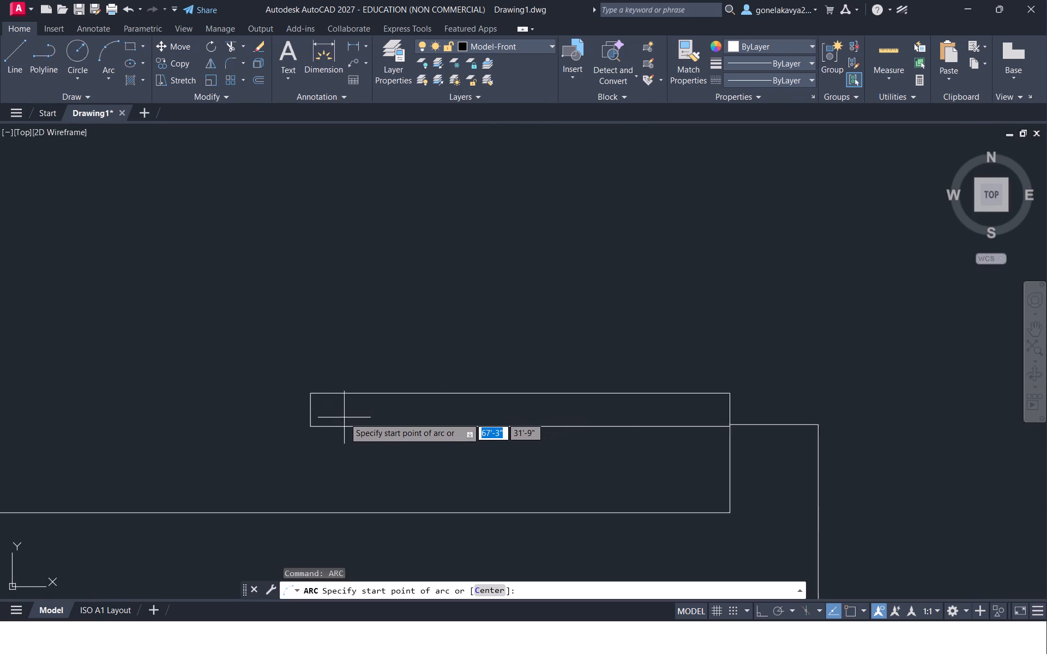
pyautogui.scroll(1, 344, 417)
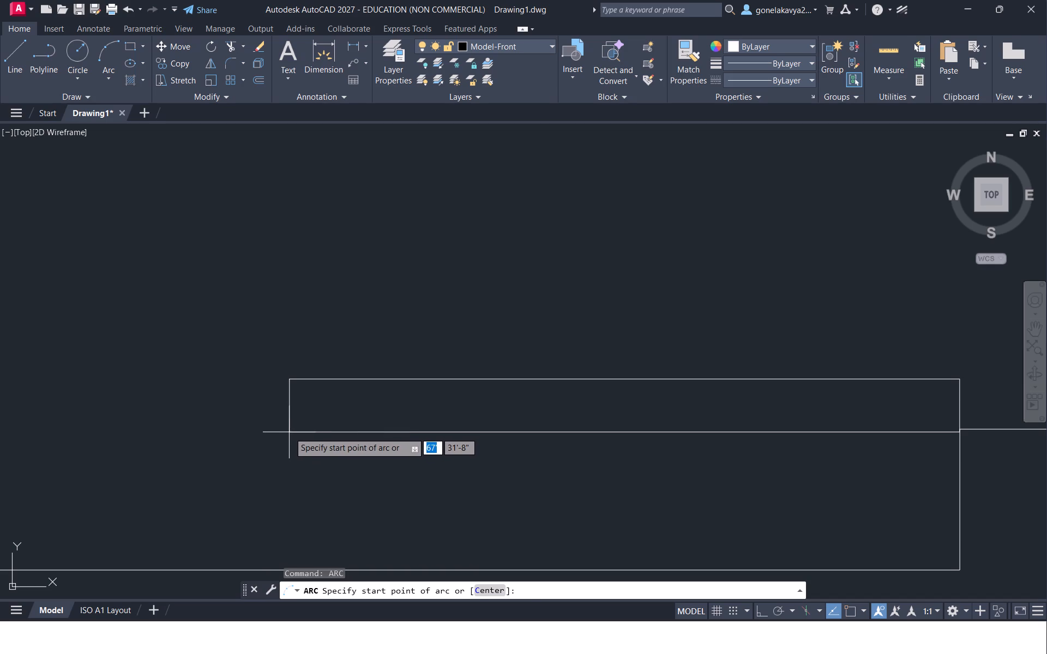
pyautogui.click(289, 432)
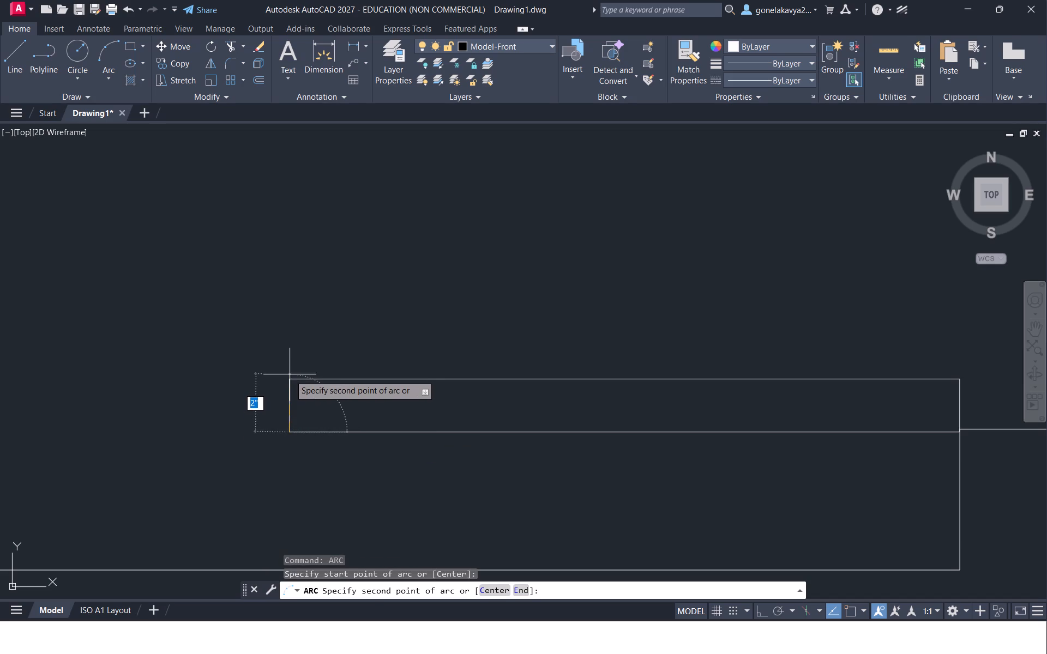
pyautogui.moveTo(290, 379); pyautogui.dragTo(298, 367)
pyautogui.scroll(-2, 807, 179)
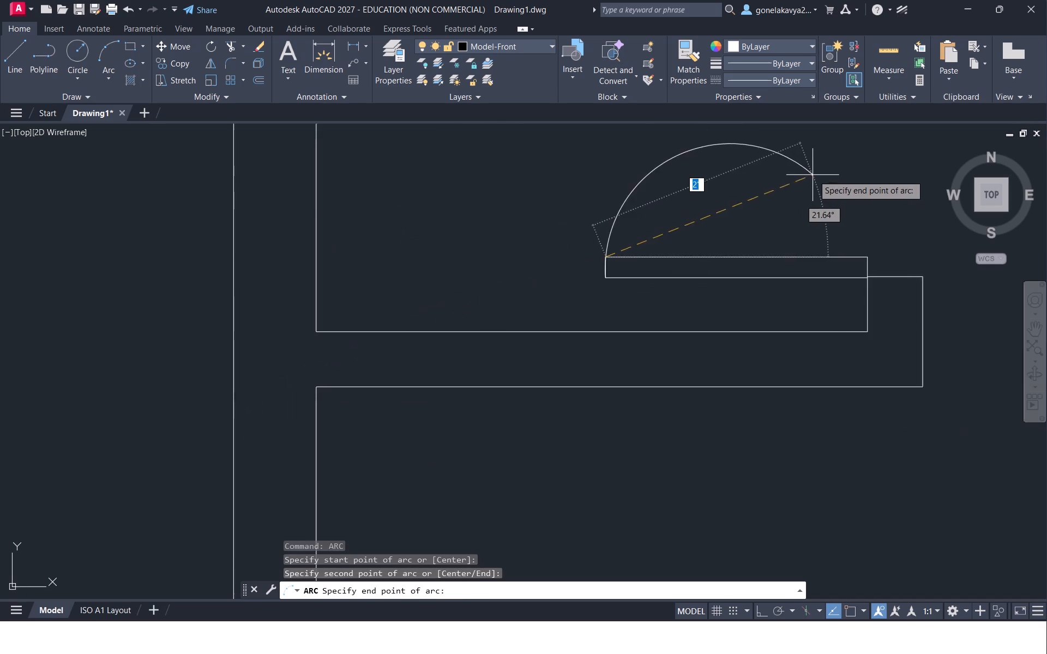
pyautogui.moveTo(821, 183); pyautogui.dragTo(595, 349, button='middle')
pyautogui.scroll(-3, 563, 262)
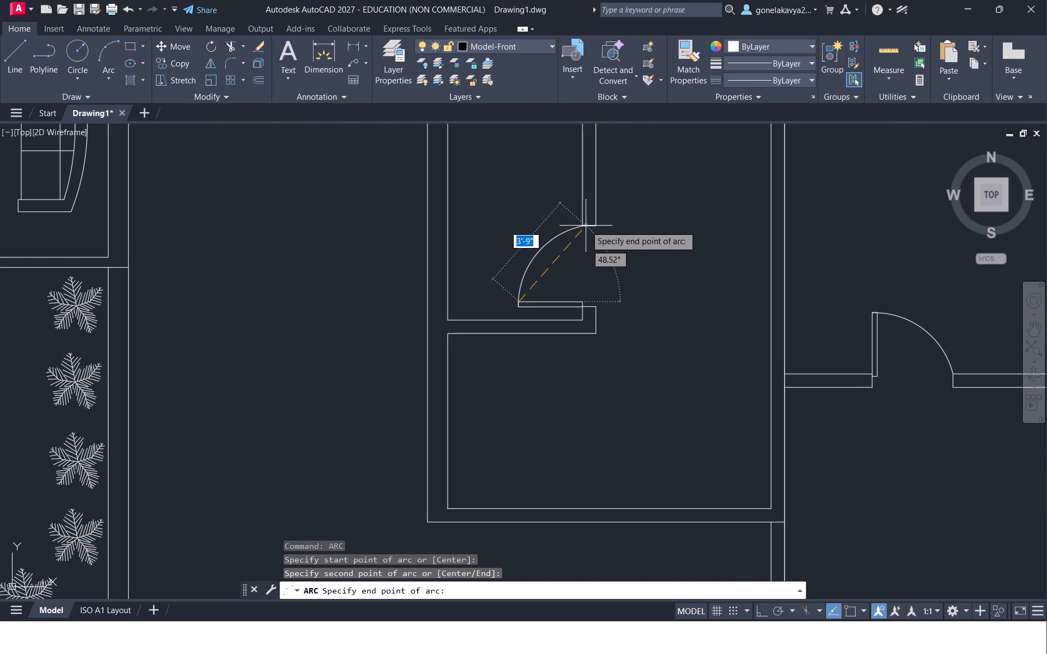
pyautogui.click(586, 226)
# Erase the swing arc of the spare door symbol outside the second plan, keeping its leaf.
pyautogui.scroll(-2, 622, 361)
pyautogui.moveTo(648, 296); pyautogui.dragTo(643, 303, button='middle')
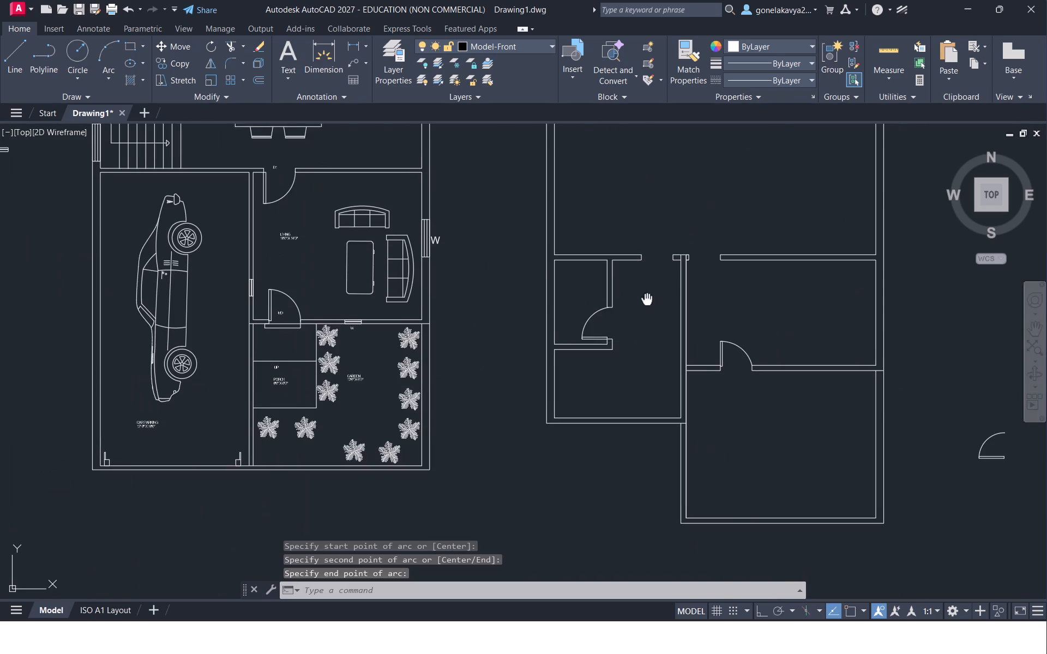
pyautogui.moveTo(643, 303); pyautogui.dragTo(422, 293, button='middle')
pyautogui.moveTo(777, 443); pyautogui.dragTo(763, 435)
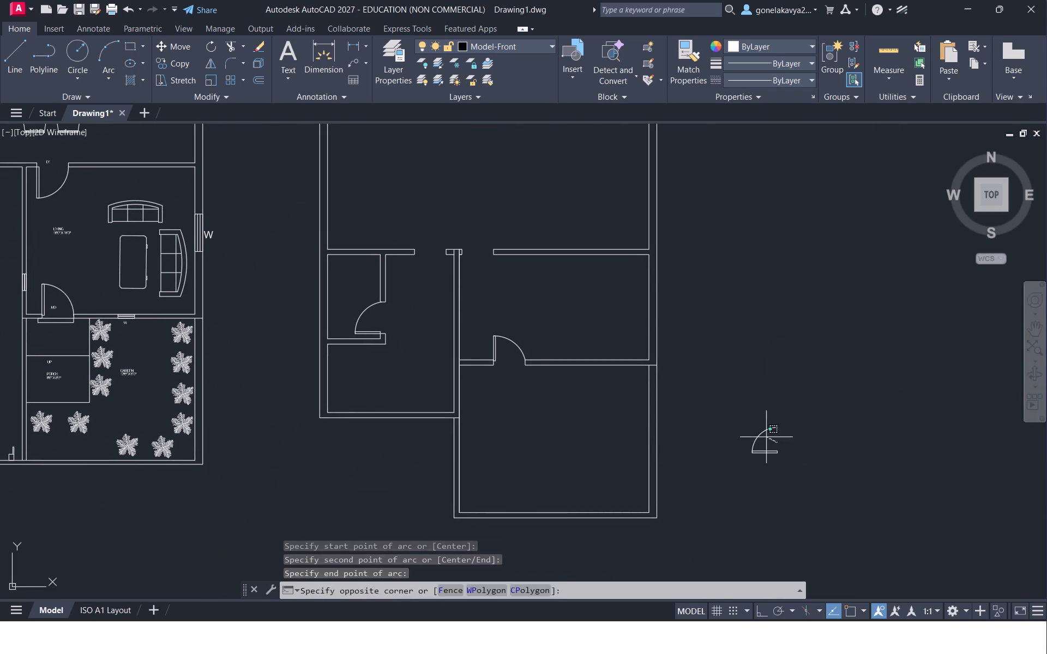
pyautogui.moveTo(763, 435); pyautogui.dragTo(755, 427)
pyautogui.press('Delete')
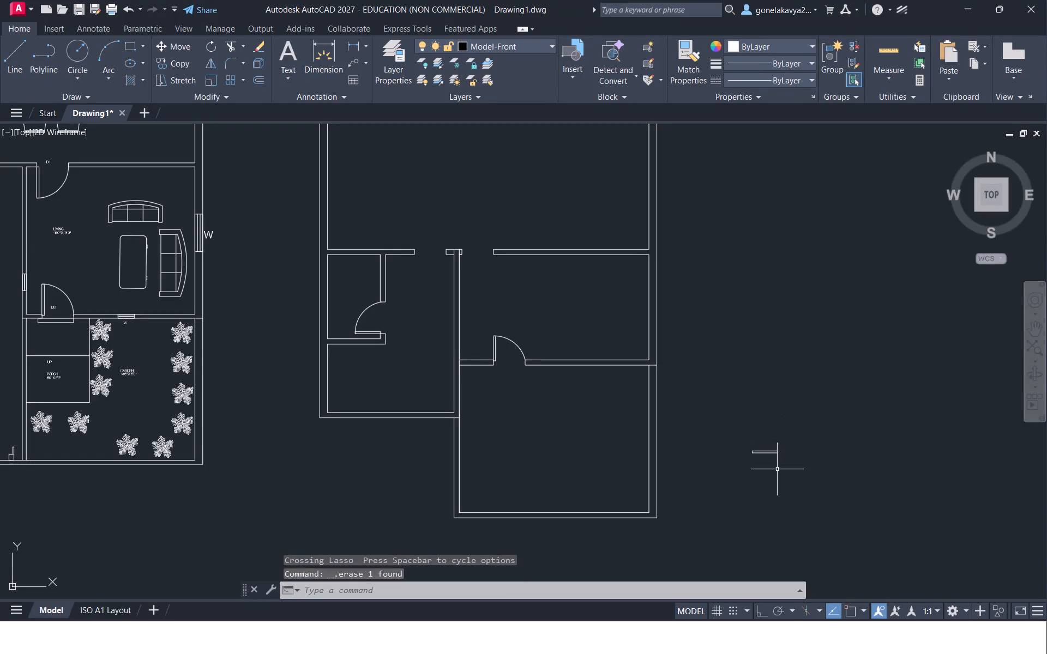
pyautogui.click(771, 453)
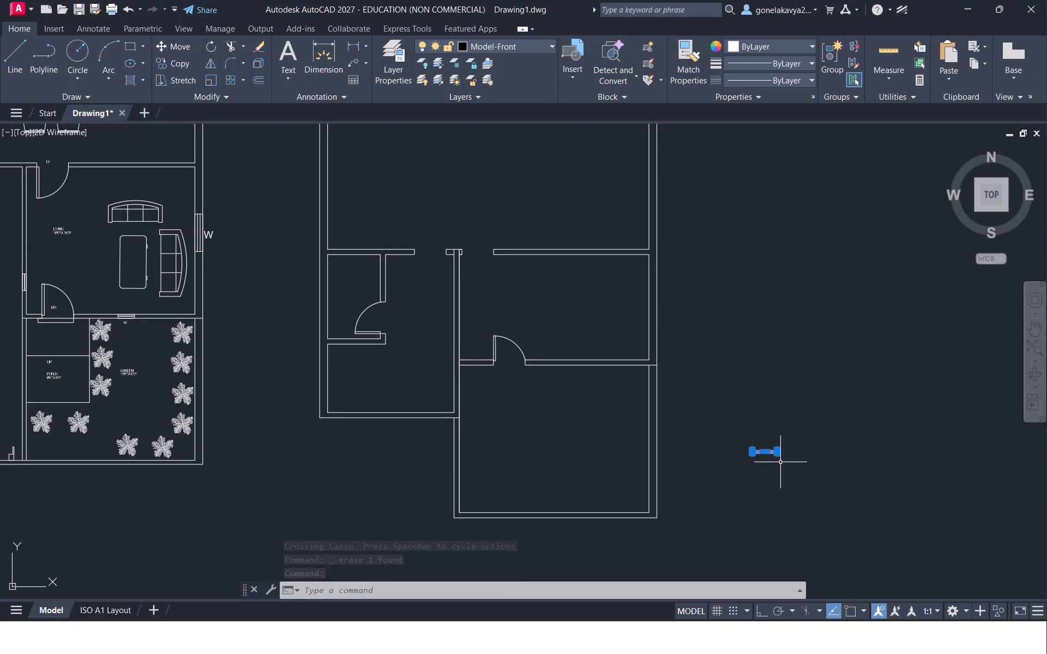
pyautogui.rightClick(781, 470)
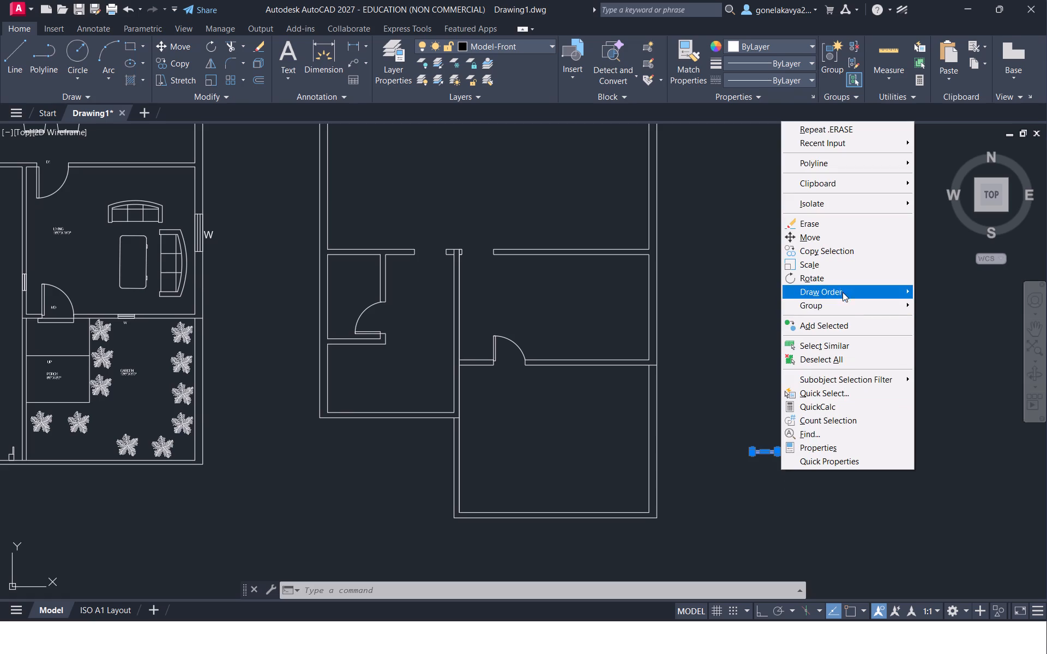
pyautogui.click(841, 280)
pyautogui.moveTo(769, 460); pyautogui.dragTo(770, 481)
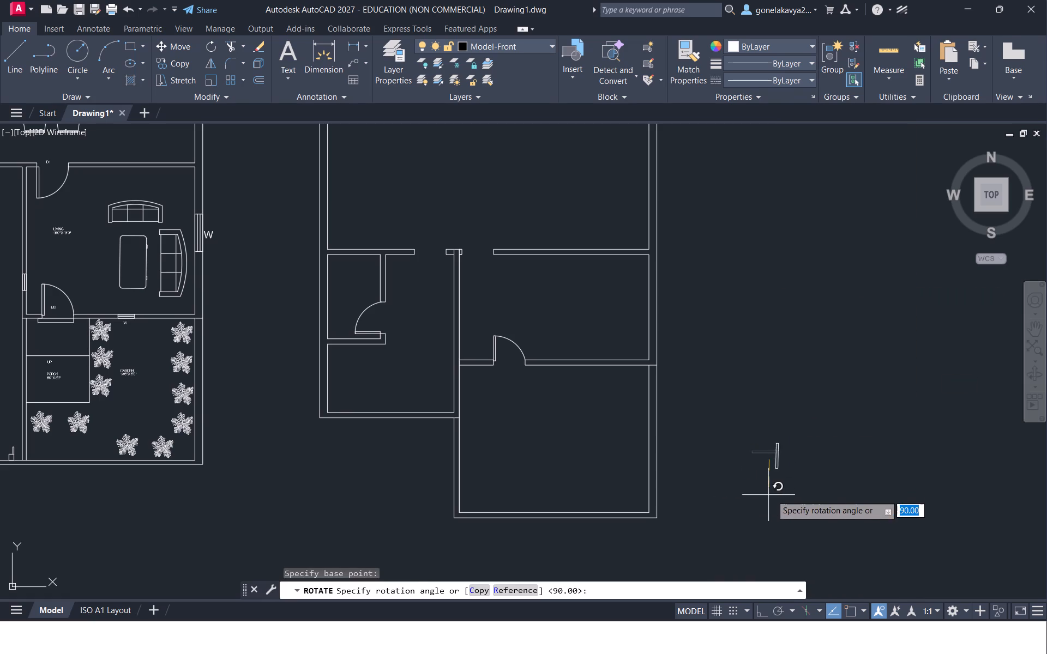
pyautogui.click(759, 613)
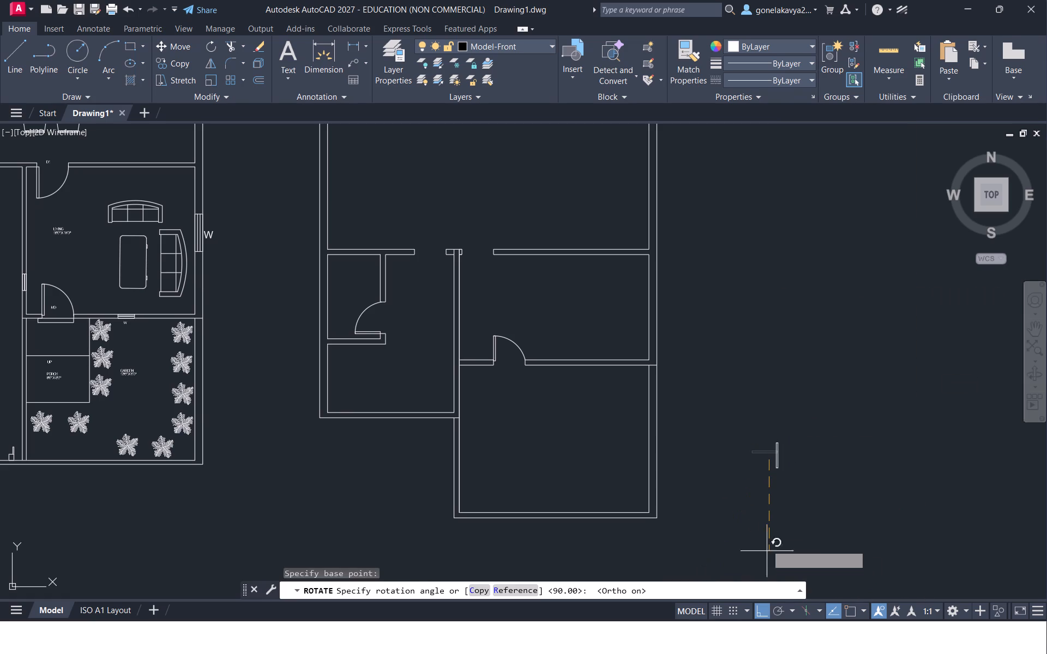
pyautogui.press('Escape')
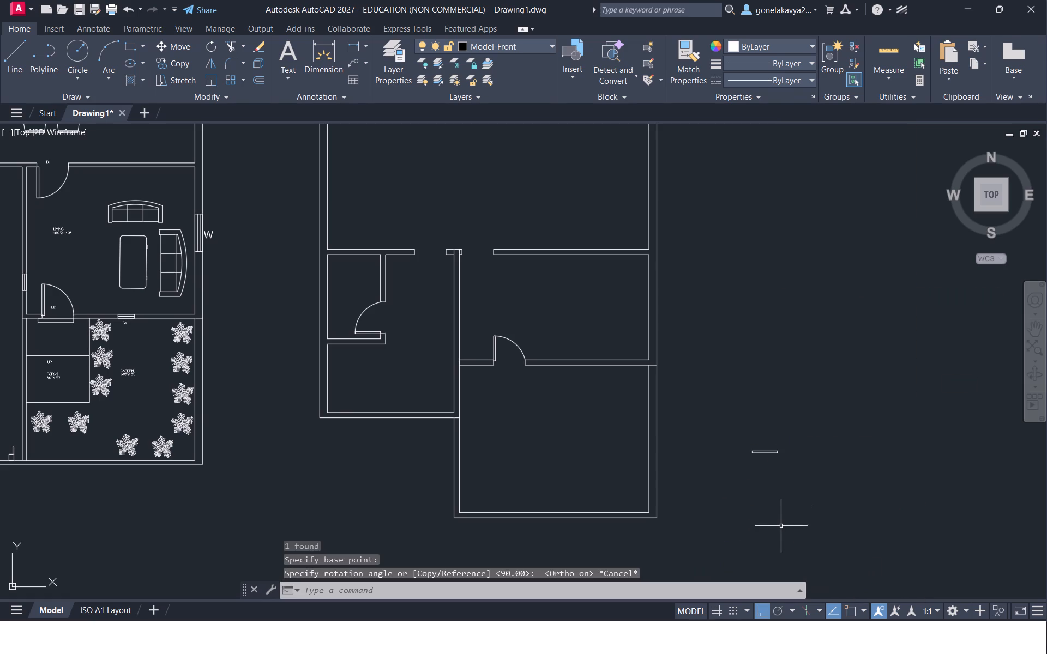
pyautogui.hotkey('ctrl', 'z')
# Rotate the spare door leaf outside the plan 90° counterclockwise to stand vertical, with Ortho on.
pyautogui.moveTo(786, 486); pyautogui.dragTo(780, 451)
pyautogui.rightClick(784, 485)
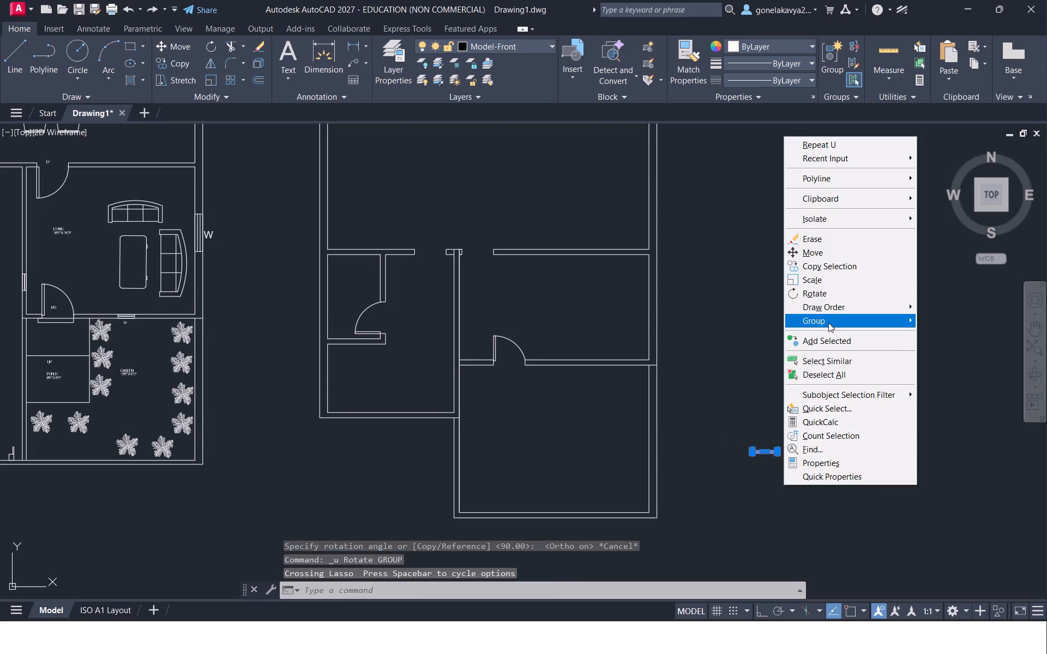
pyautogui.click(831, 292)
pyautogui.click(761, 623)
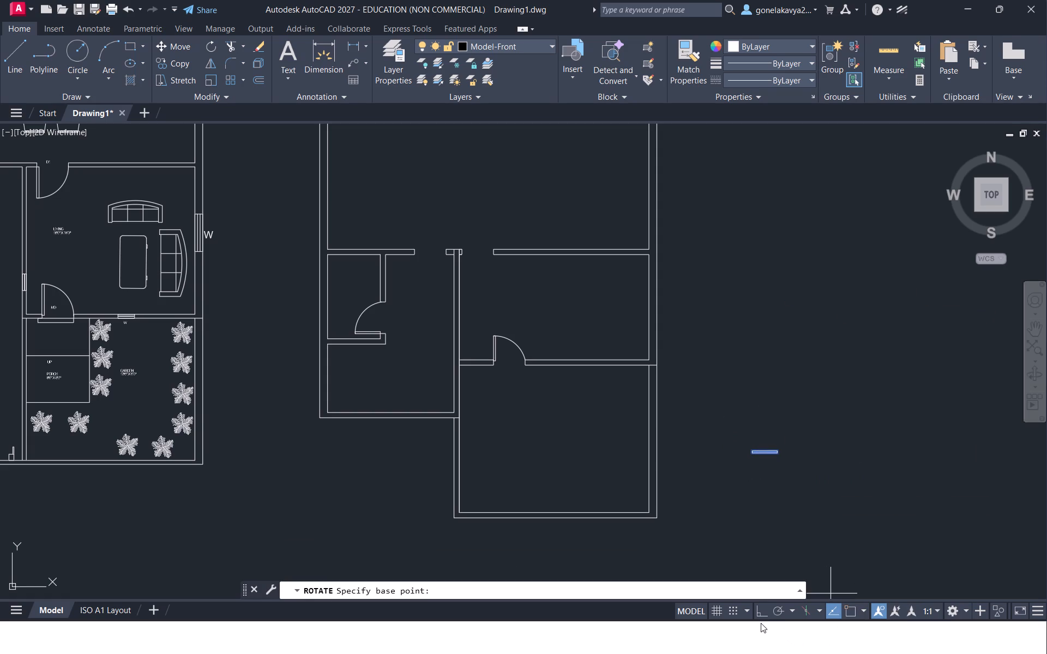
pyautogui.click(761, 606)
pyautogui.moveTo(769, 532); pyautogui.dragTo(736, 551)
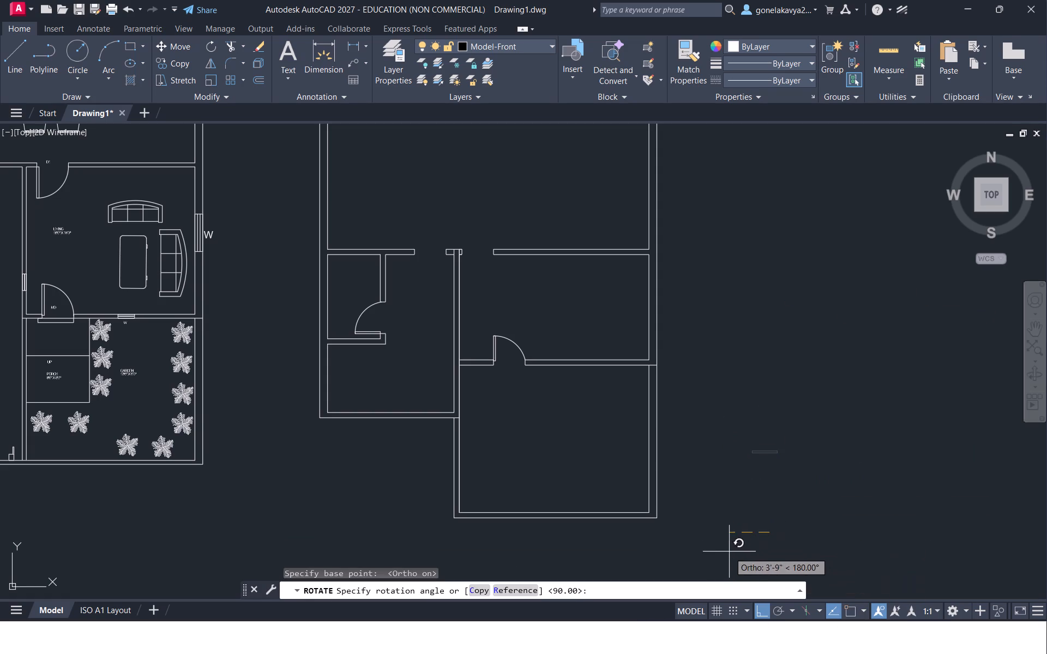
pyautogui.click(799, 474)
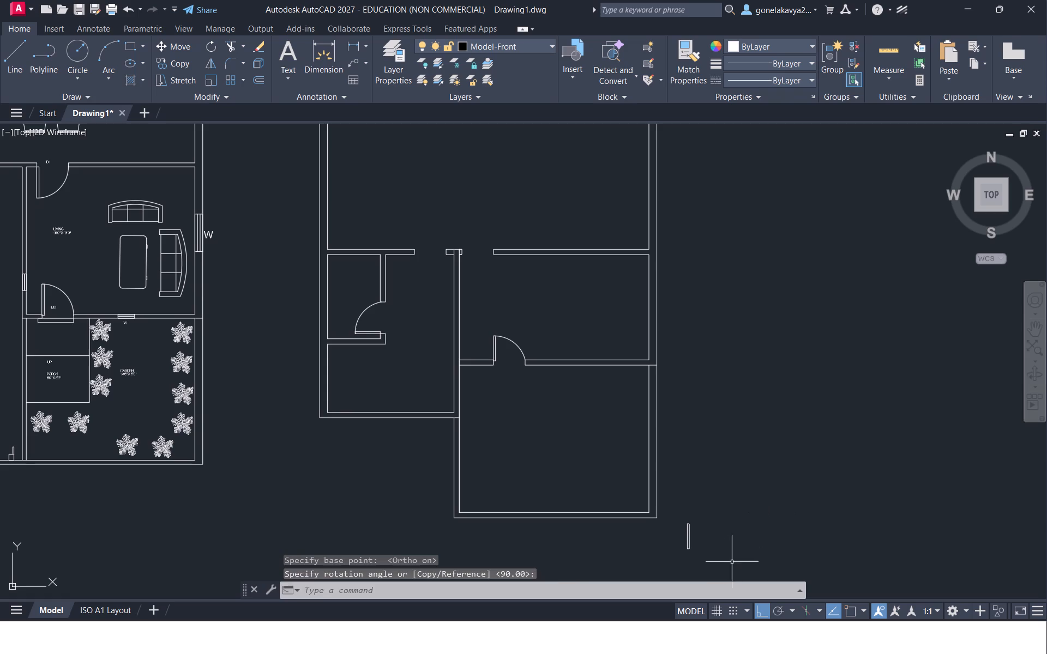
# Start rotating the vertical spare door leaf about its lower end.
pyautogui.moveTo(728, 565); pyautogui.dragTo(708, 507)
pyautogui.rightClick(715, 502)
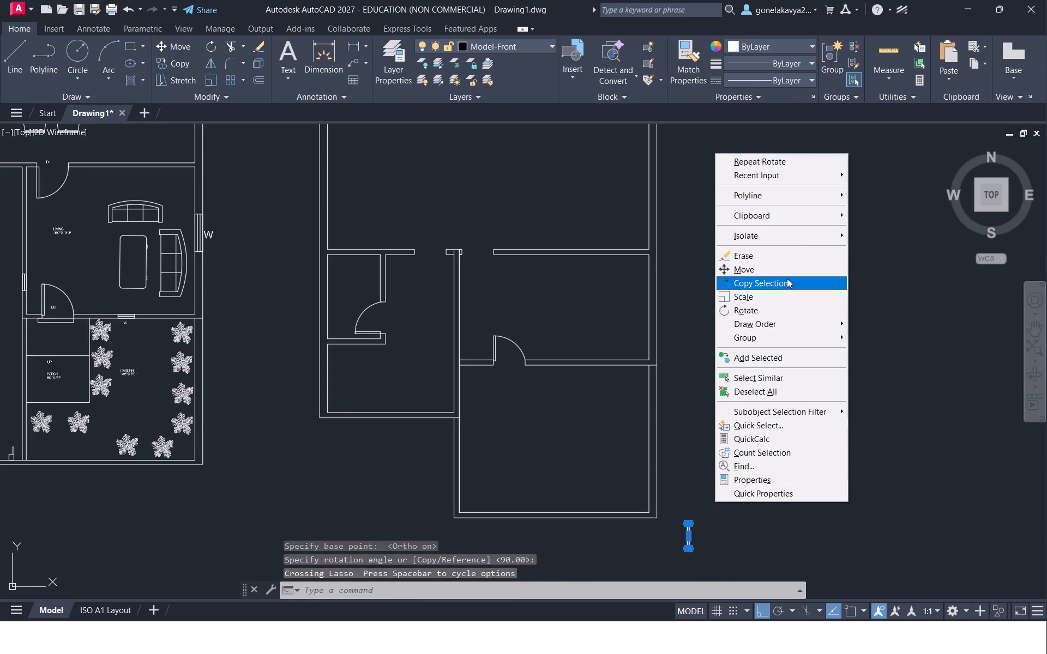
pyautogui.moveTo(787, 278); pyautogui.dragTo(786, 312)
pyautogui.click(689, 550)
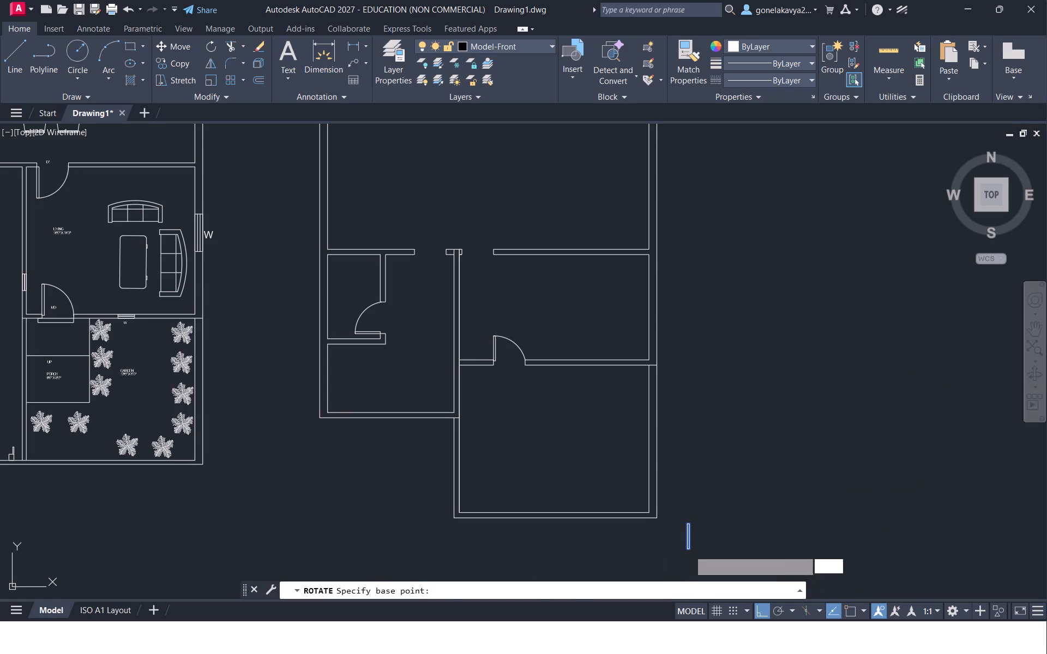
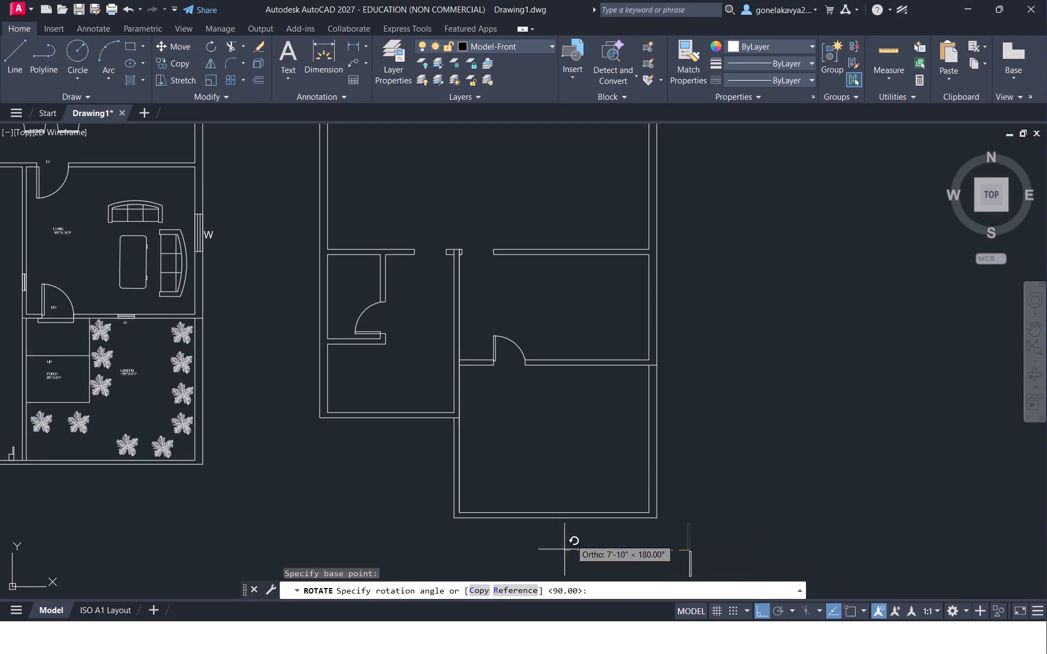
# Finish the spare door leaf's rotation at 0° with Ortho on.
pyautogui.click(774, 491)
# Copy the vertical spare leaf by its top end, with Ortho off, onto the short wall stub beside the lower-right room's upper opening.
pyautogui.moveTo(697, 547); pyautogui.dragTo(703, 515)
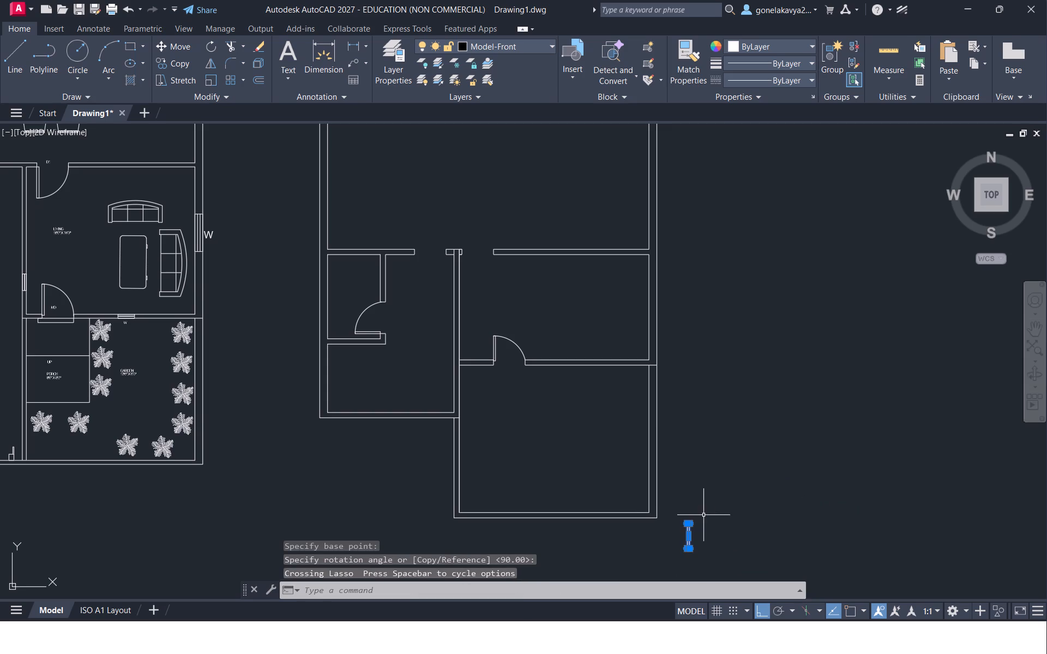
pyautogui.rightClick(705, 515)
pyautogui.click(815, 299)
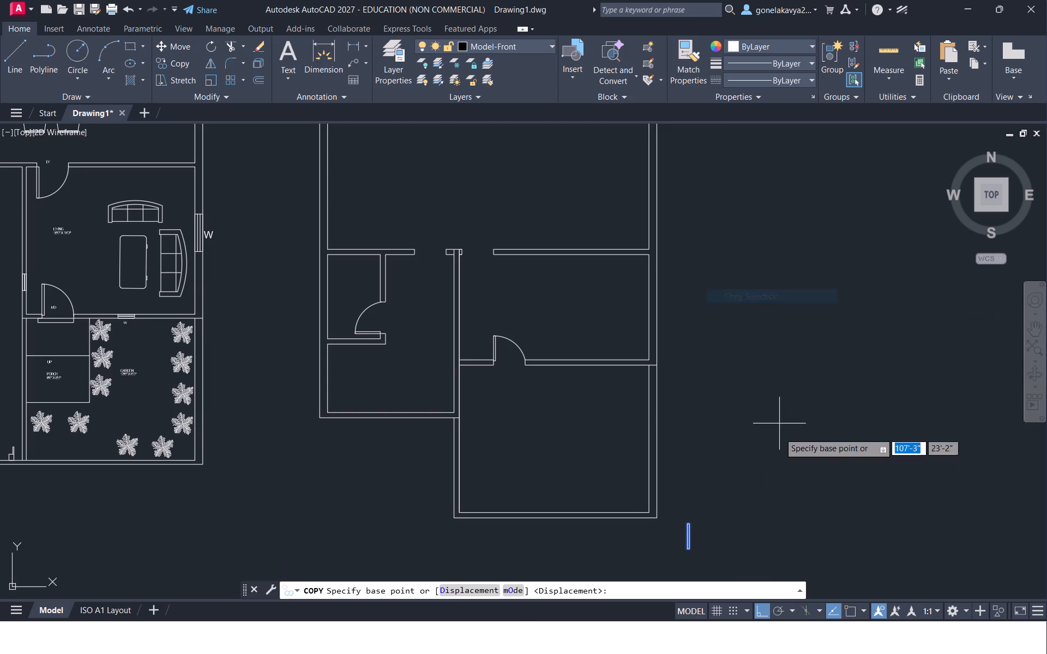
pyautogui.click(688, 525)
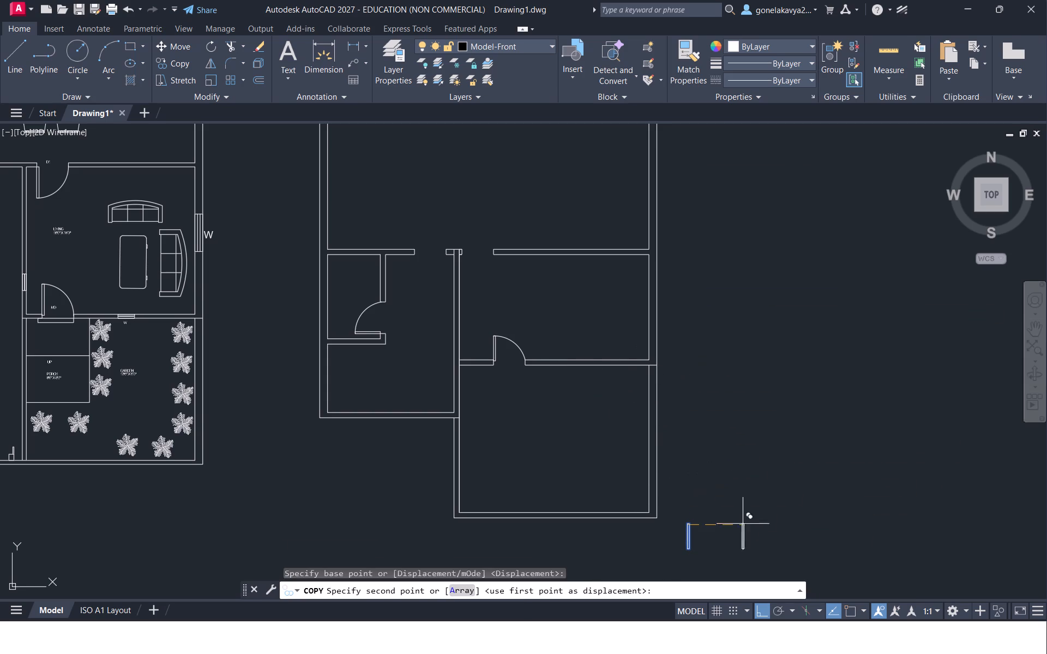
pyautogui.click(766, 610)
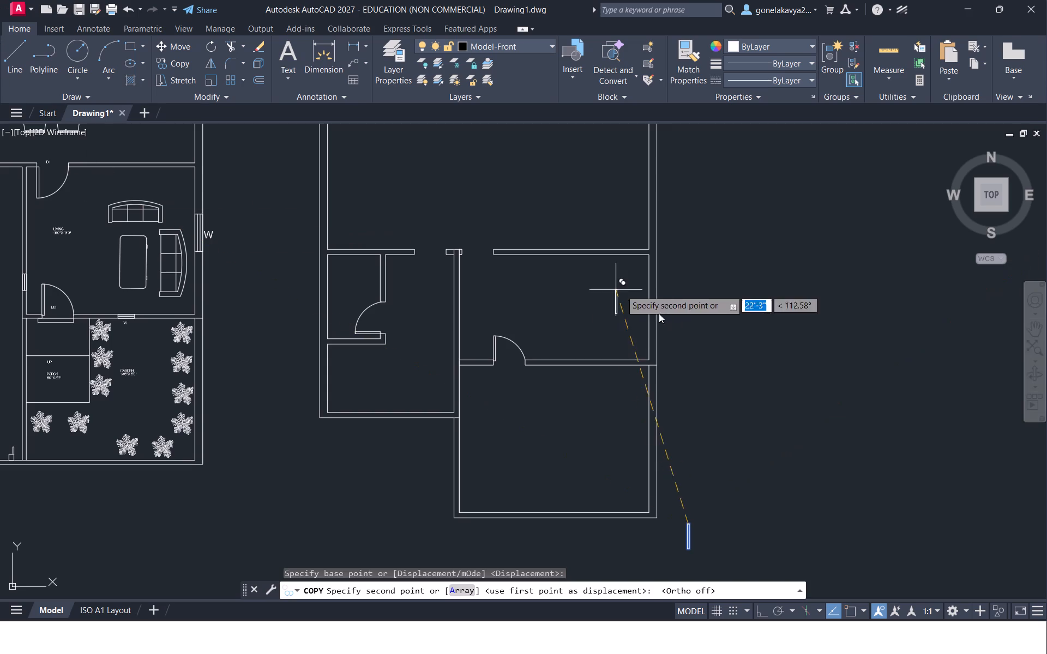
pyautogui.scroll(2, 466, 259)
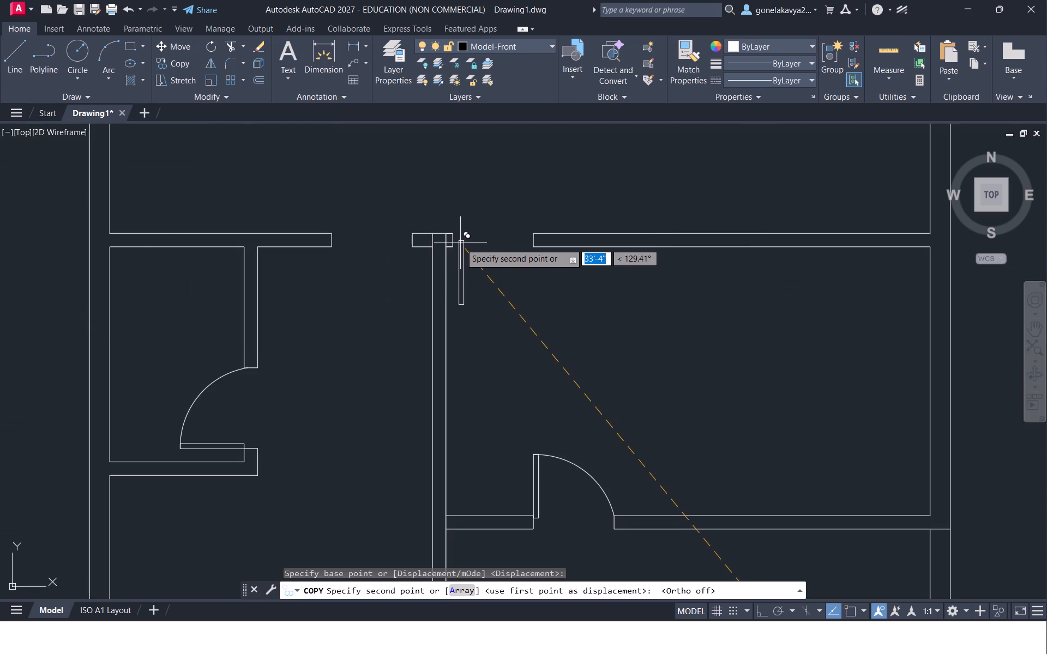
pyautogui.scroll(2, 460, 243)
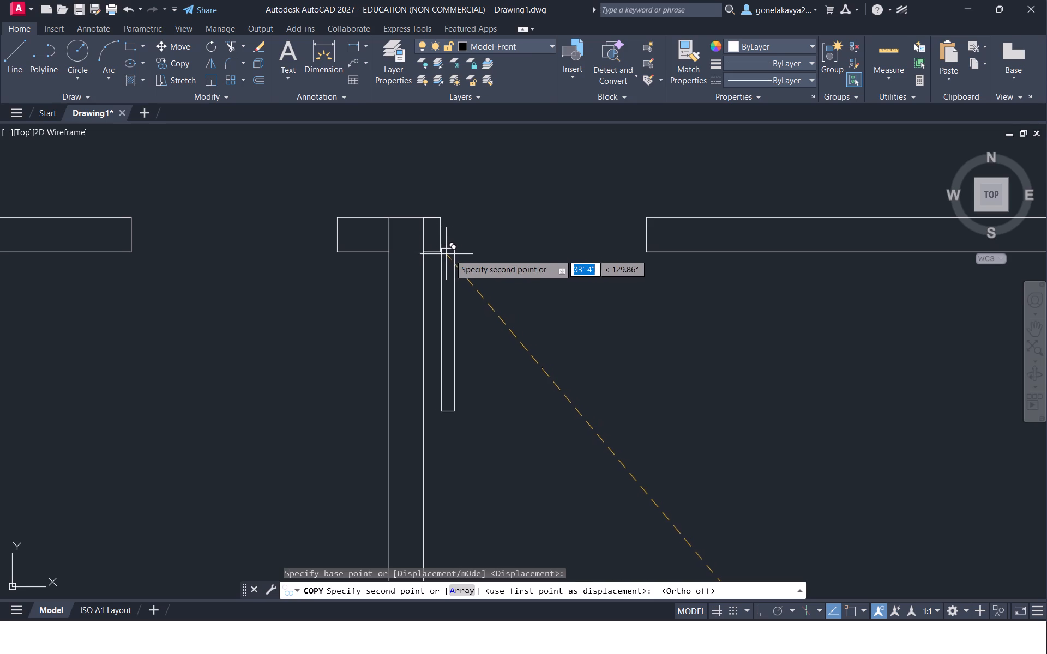
pyautogui.click(445, 252)
# Place another copy of the vertical leaf against the wall stub on the right side of the upper-left room's lower opening.
pyautogui.scroll(-1, 256, 209)
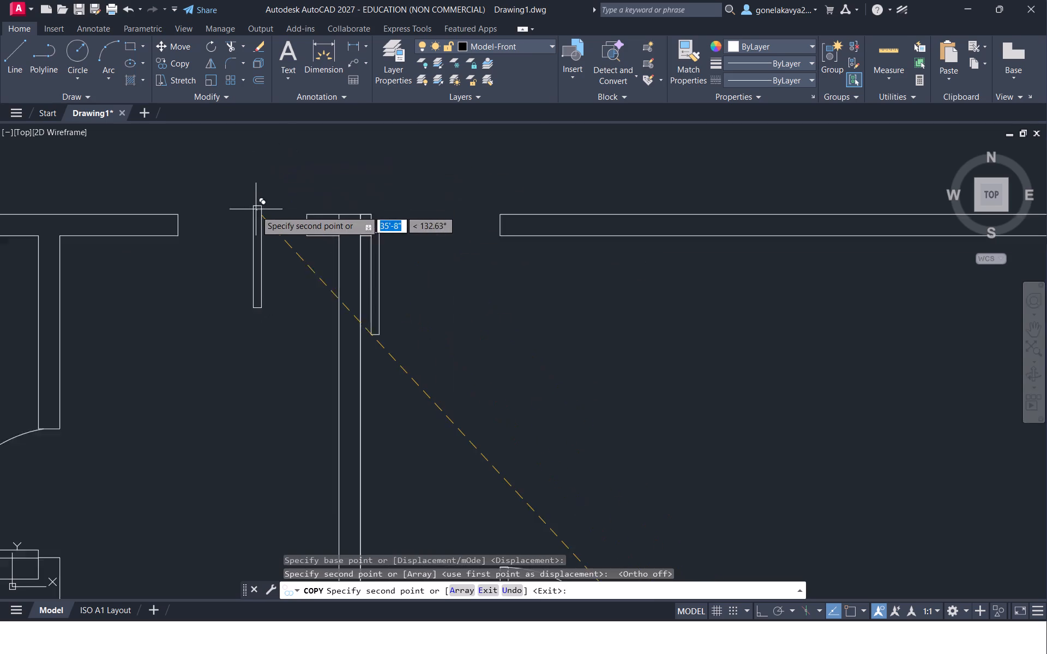
pyautogui.scroll(-1, 256, 210)
pyautogui.moveTo(267, 274); pyautogui.dragTo(437, 482, button='middle')
pyautogui.moveTo(412, 181); pyautogui.dragTo(406, 235, button='middle')
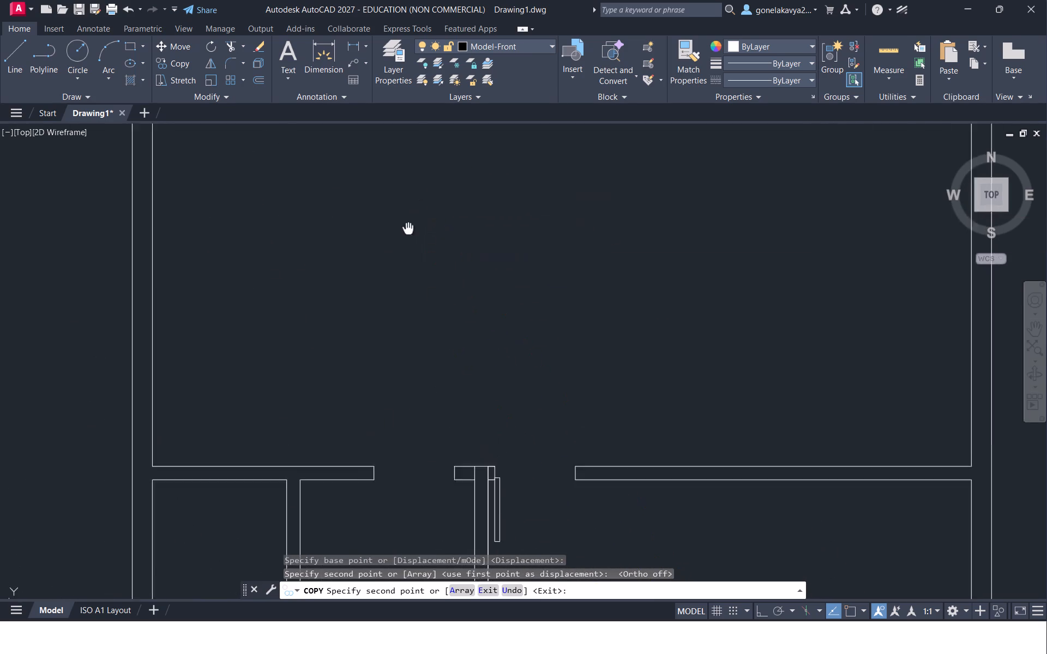
pyautogui.moveTo(406, 235); pyautogui.dragTo(322, 408, button='middle')
pyautogui.scroll(1, 350, 255)
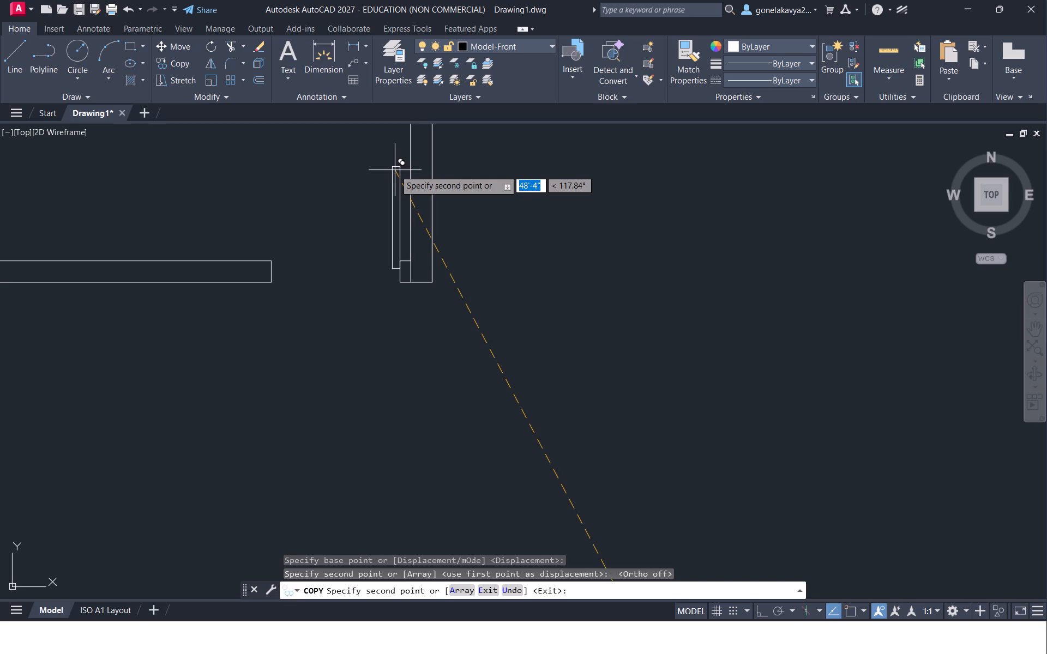
pyautogui.click(395, 170)
# Place a third copy of the vertical leaf at the wall end left of the lower-left room's upper opening, and end copying.
pyautogui.scroll(-2, 335, 304)
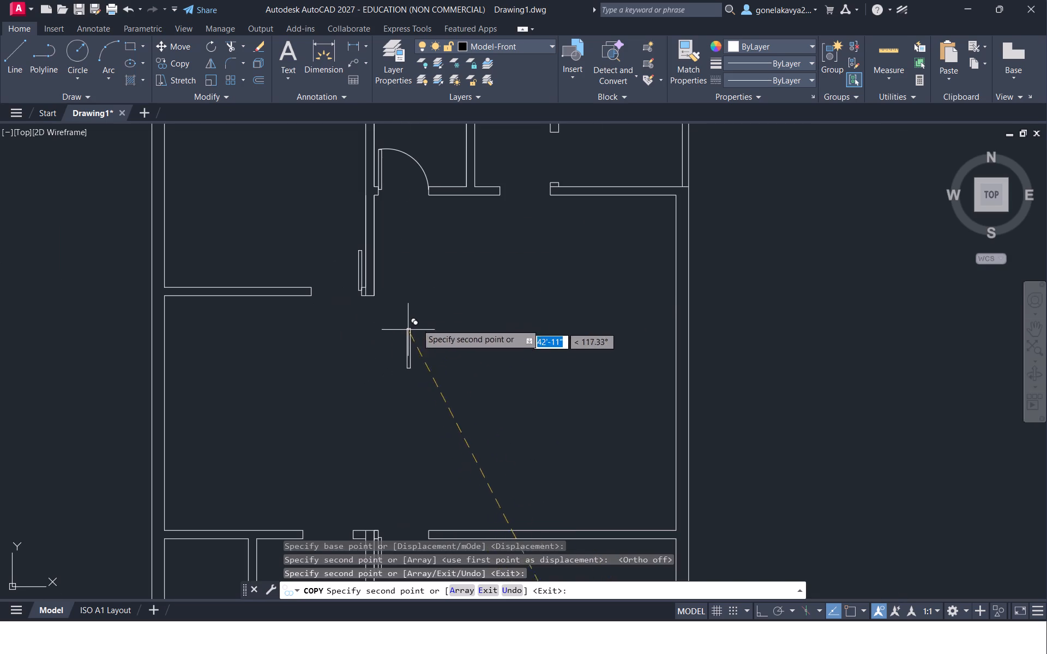
pyautogui.moveTo(491, 324); pyautogui.dragTo(453, 159, button='middle')
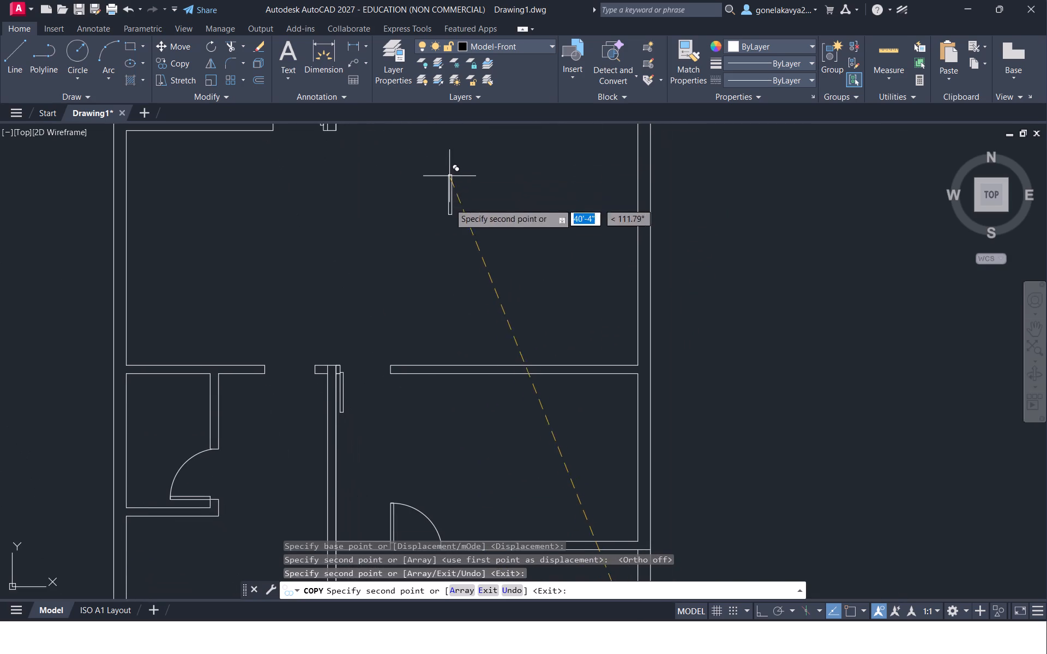
pyautogui.scroll(2, 261, 389)
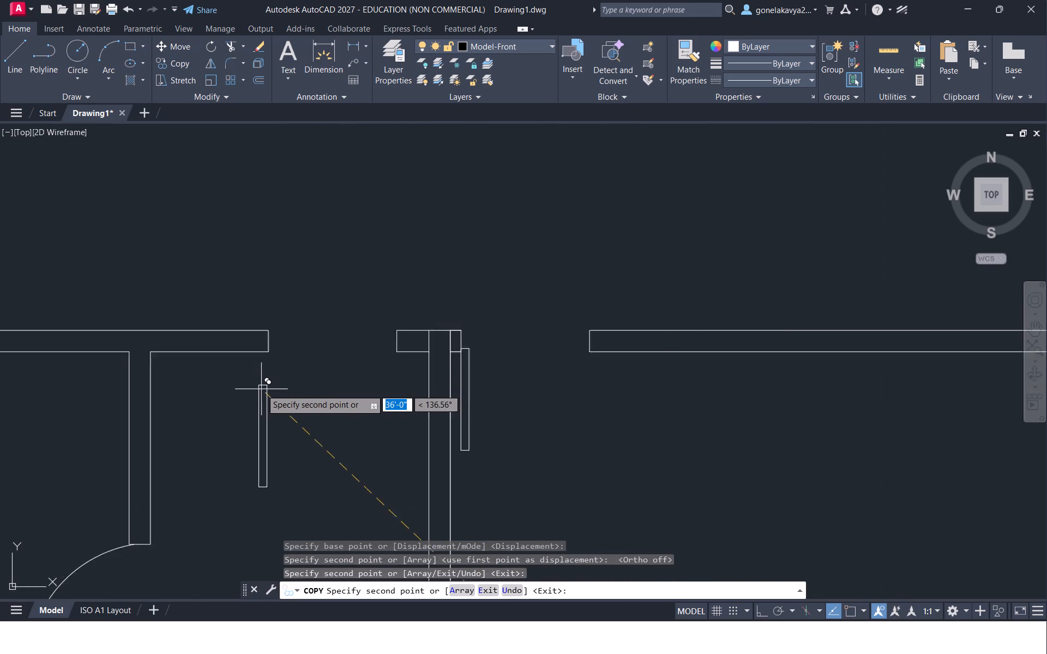
pyautogui.scroll(1, 261, 389)
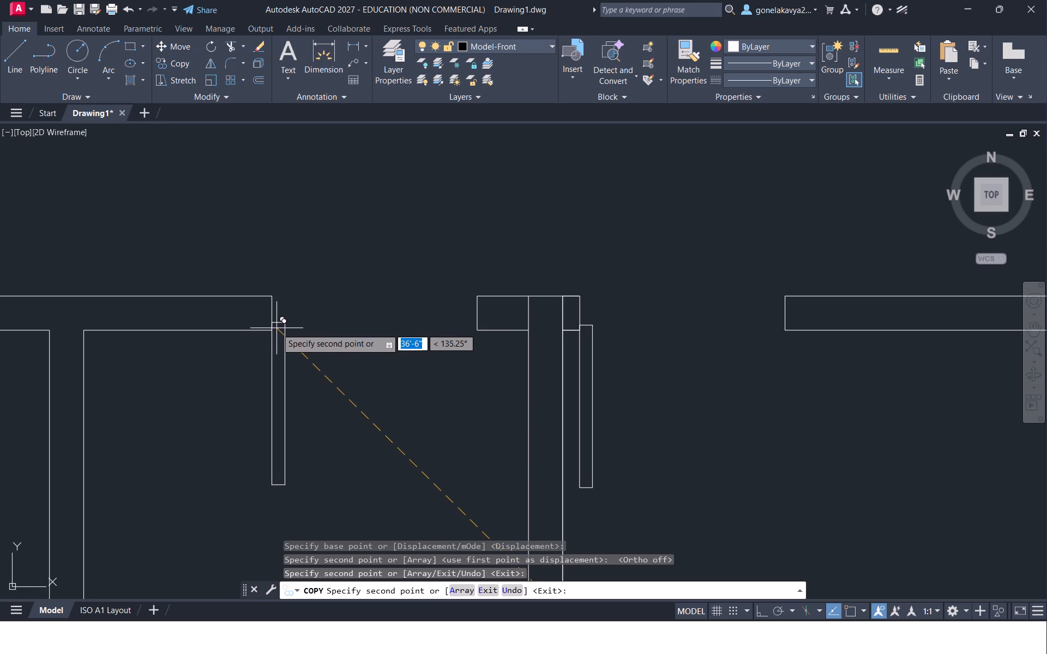
pyautogui.click(277, 328)
pyautogui.scroll(-3, 312, 334)
pyautogui.moveTo(438, 399); pyautogui.dragTo(386, 228, button='middle')
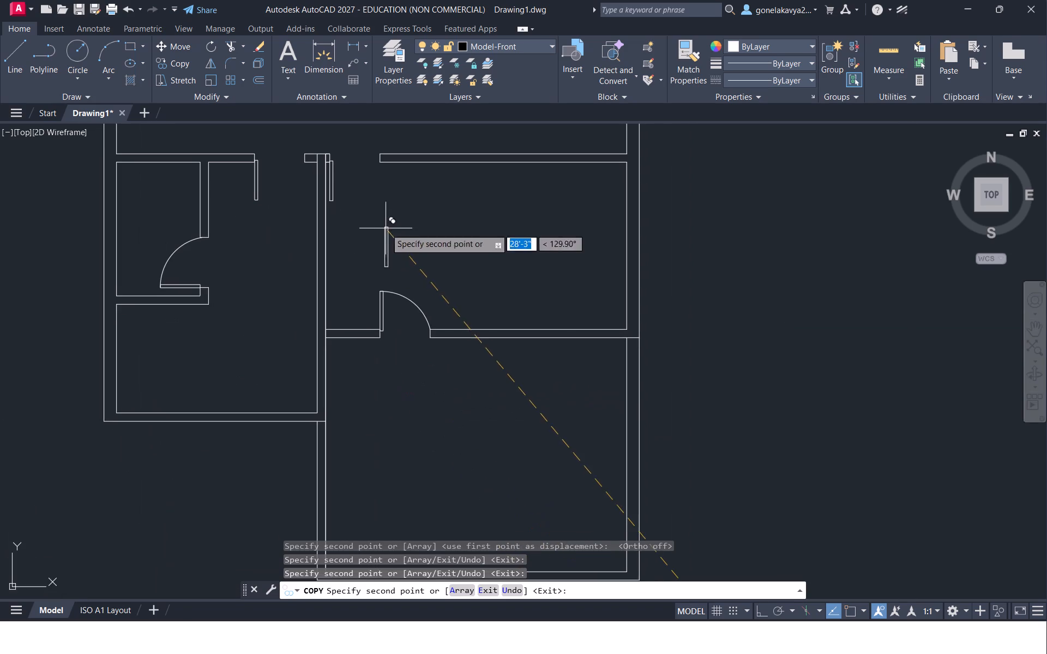
pyautogui.scroll(-2, 436, 329)
pyautogui.moveTo(446, 226); pyautogui.dragTo(426, 282, button='middle')
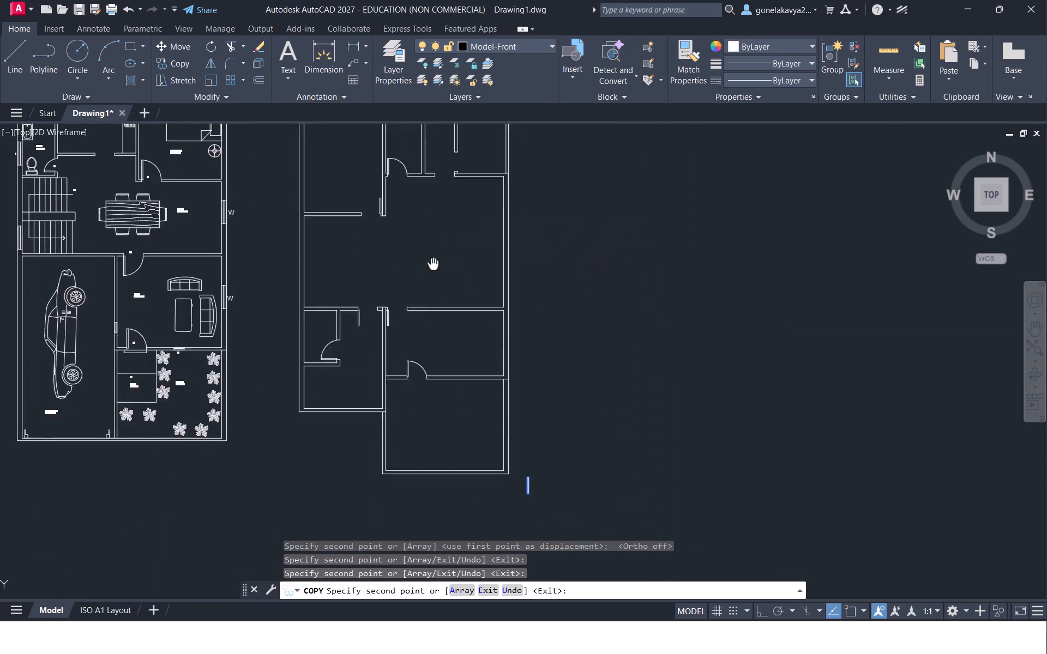
pyautogui.moveTo(426, 282); pyautogui.dragTo(394, 344, button='middle')
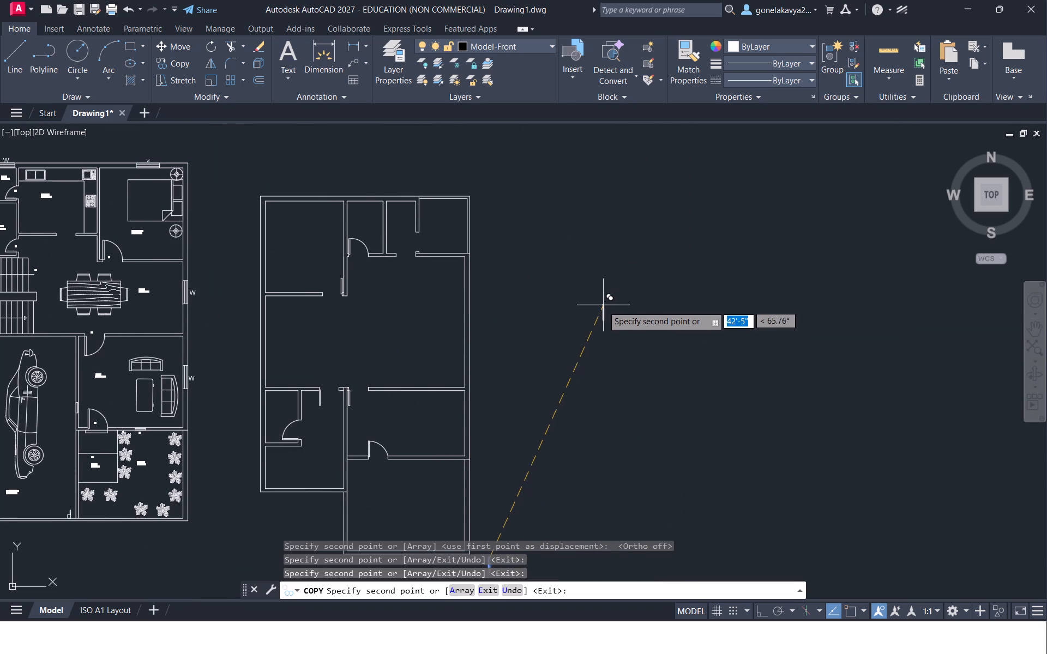
pyautogui.press('Escape')
# Rotate the spare vertical leaf 90° clockwise to lie horizontal, using a base point in the open space beside the plan, with Ortho on.
pyautogui.scroll(-3, 580, 416)
pyautogui.scroll(3, 564, 462)
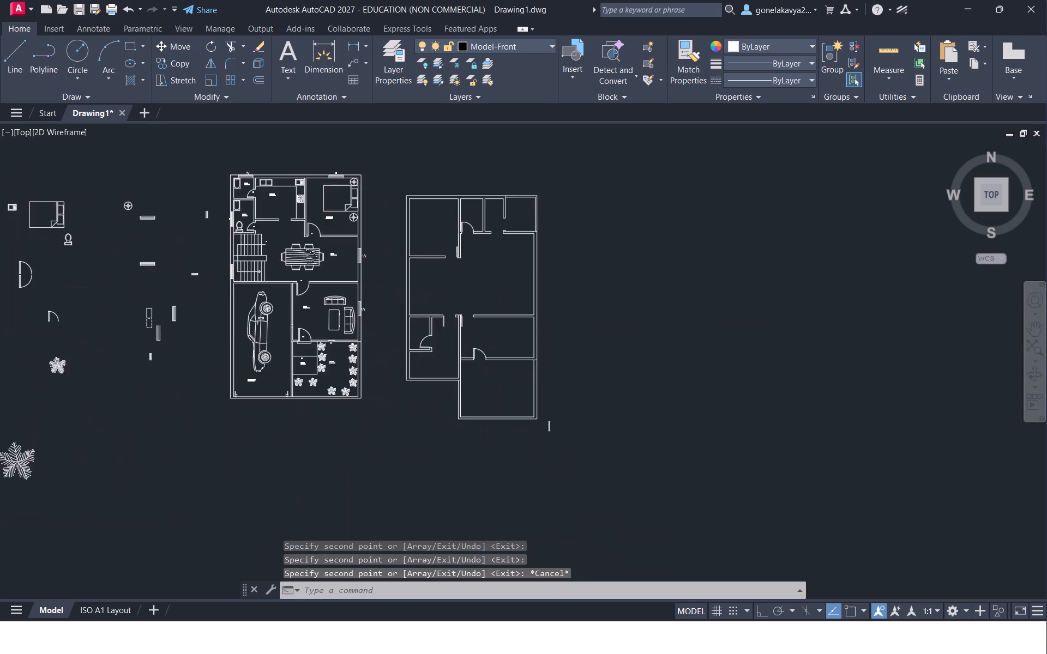
pyautogui.moveTo(565, 414); pyautogui.dragTo(526, 408)
pyautogui.rightClick(596, 377)
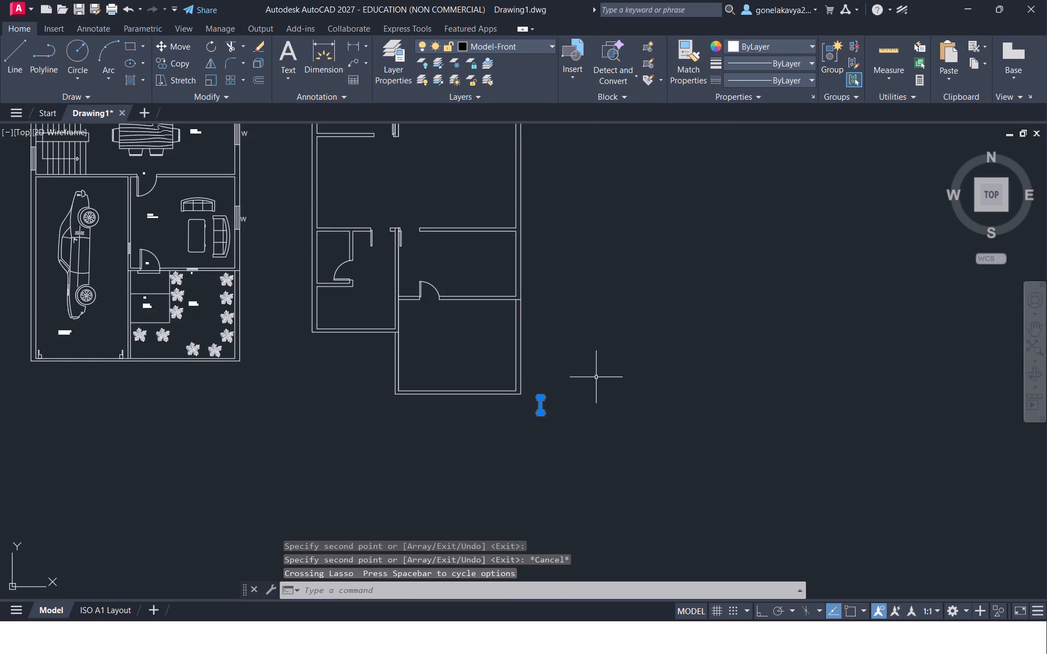
pyautogui.click(685, 182)
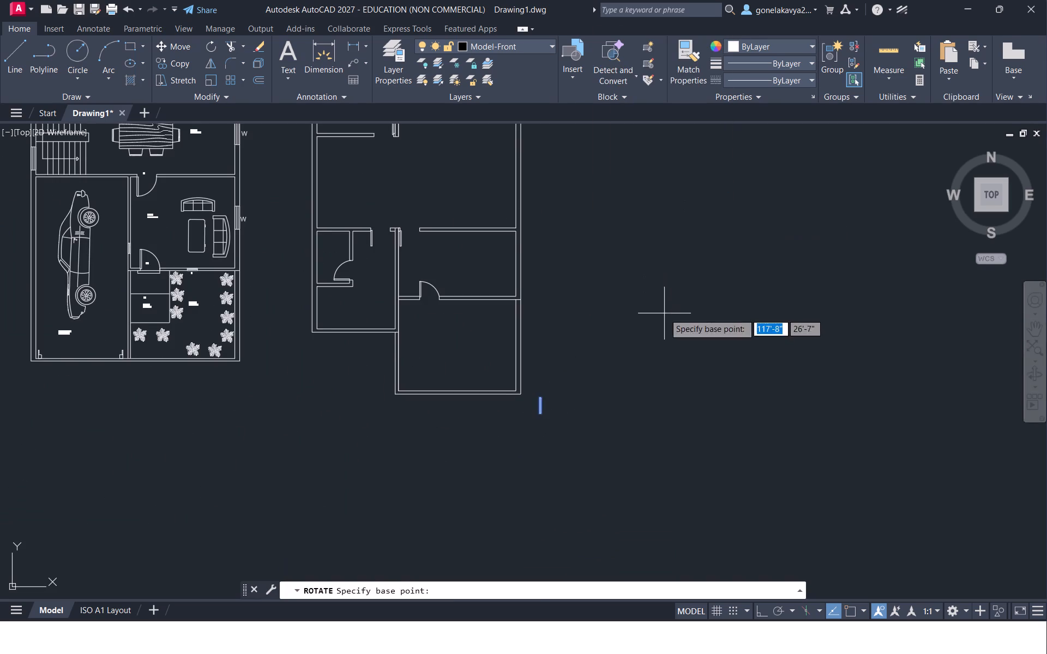
pyautogui.moveTo(664, 313); pyautogui.dragTo(675, 335)
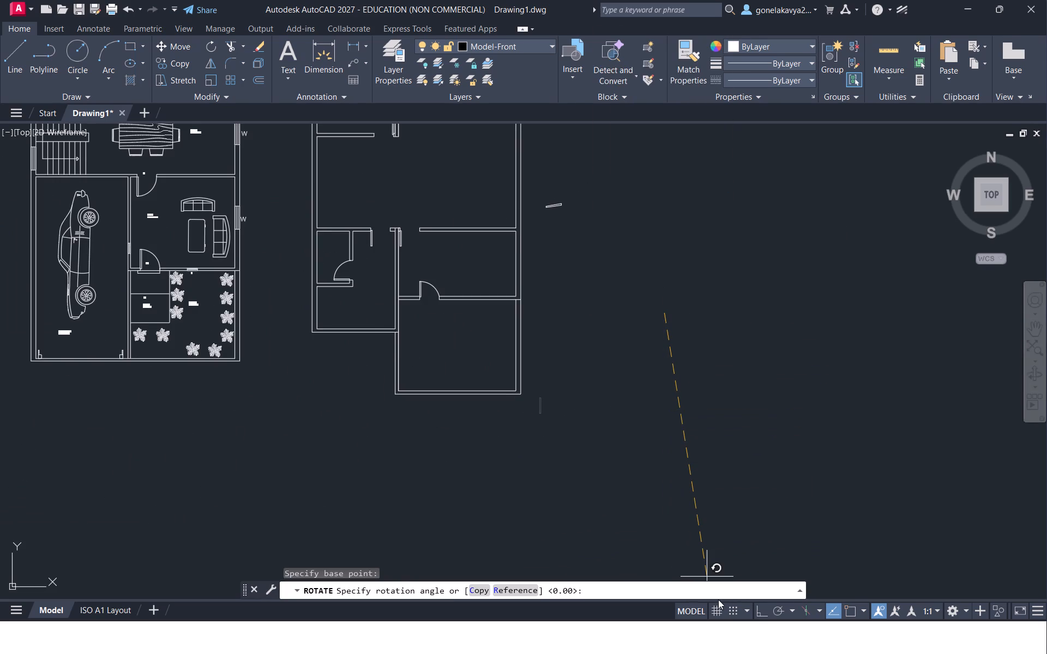
pyautogui.click(759, 614)
pyautogui.click(713, 518)
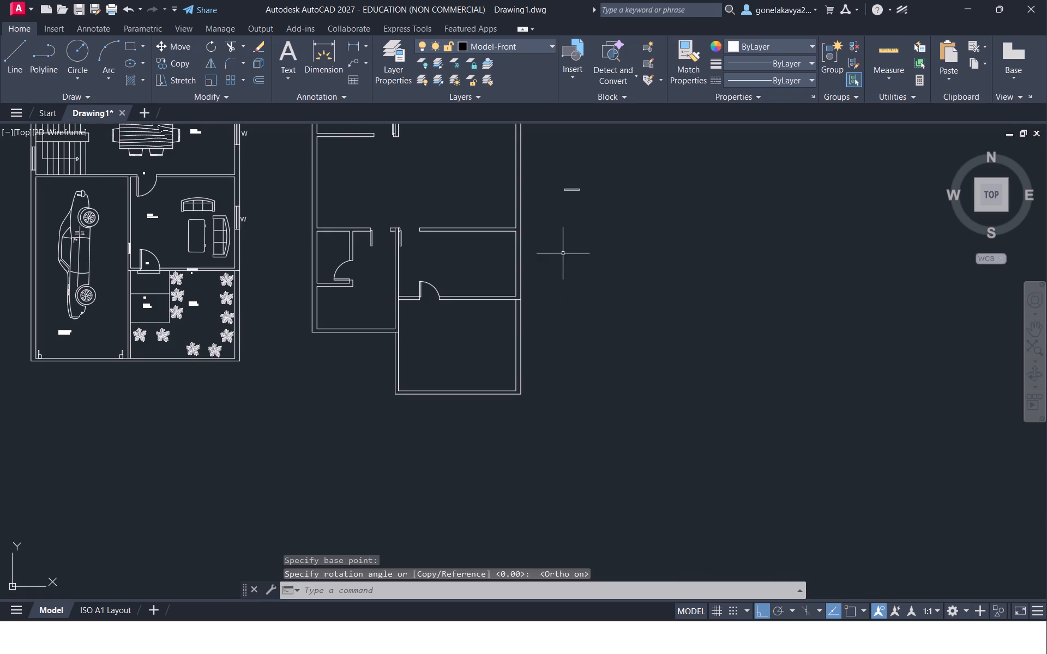
# Copy the horizontal leaf, with Ortho off, onto the small wall stub below the opening into the plan's upper-right corner room.
pyautogui.moveTo(574, 249); pyautogui.dragTo(534, 439, button='middle')
pyautogui.moveTo(550, 381); pyautogui.dragTo(520, 356)
pyautogui.rightClick(521, 348)
pyautogui.click(597, 396)
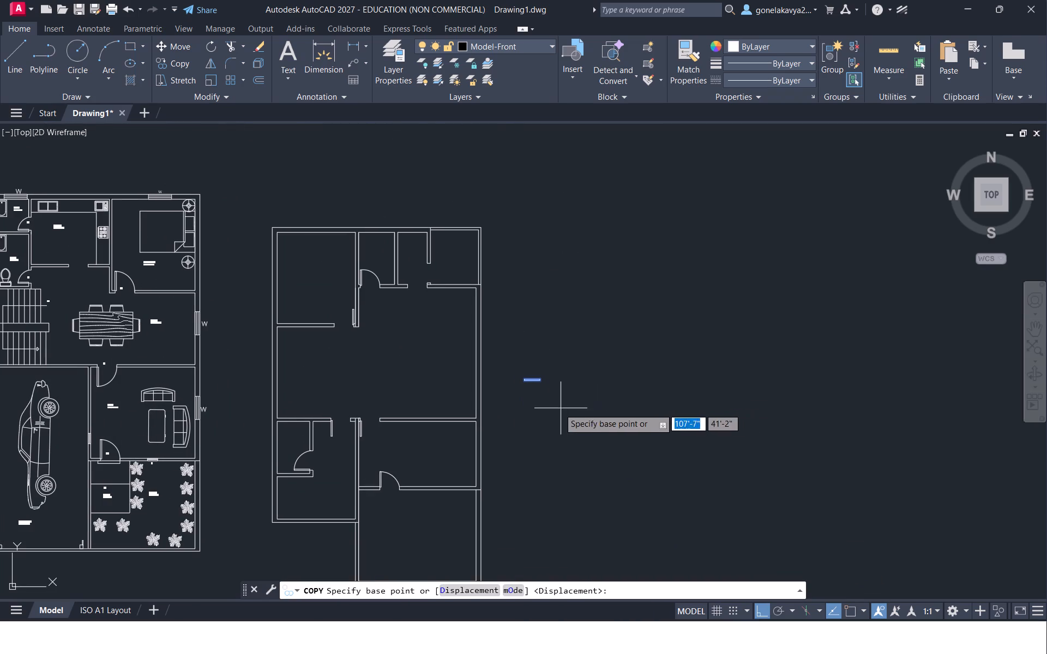
pyautogui.click(557, 407)
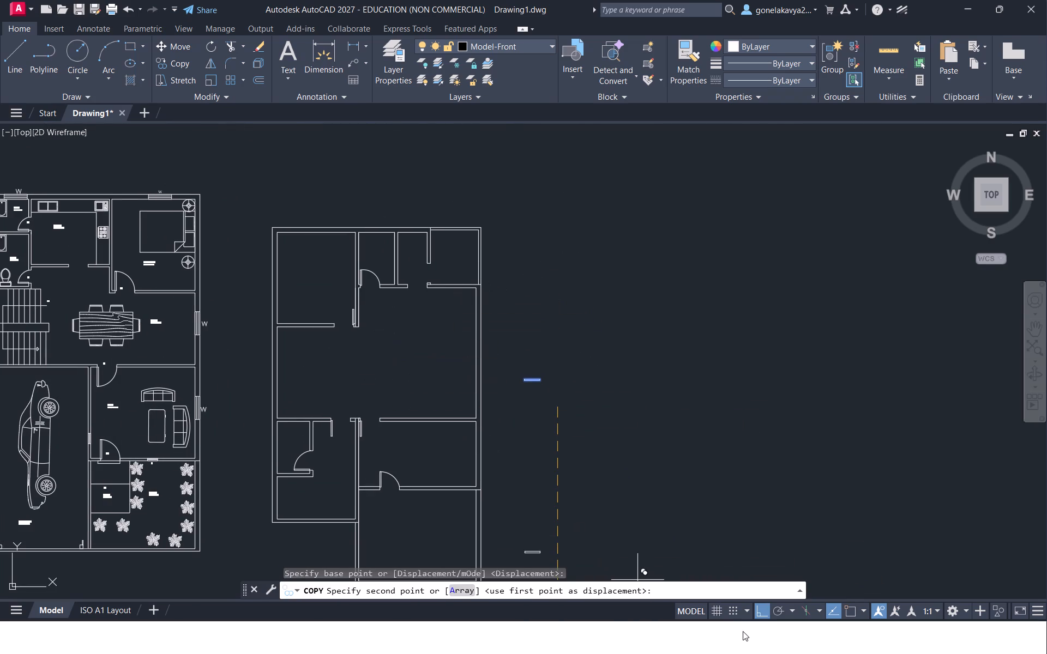
pyautogui.click(764, 613)
pyautogui.scroll(1, 406, 307)
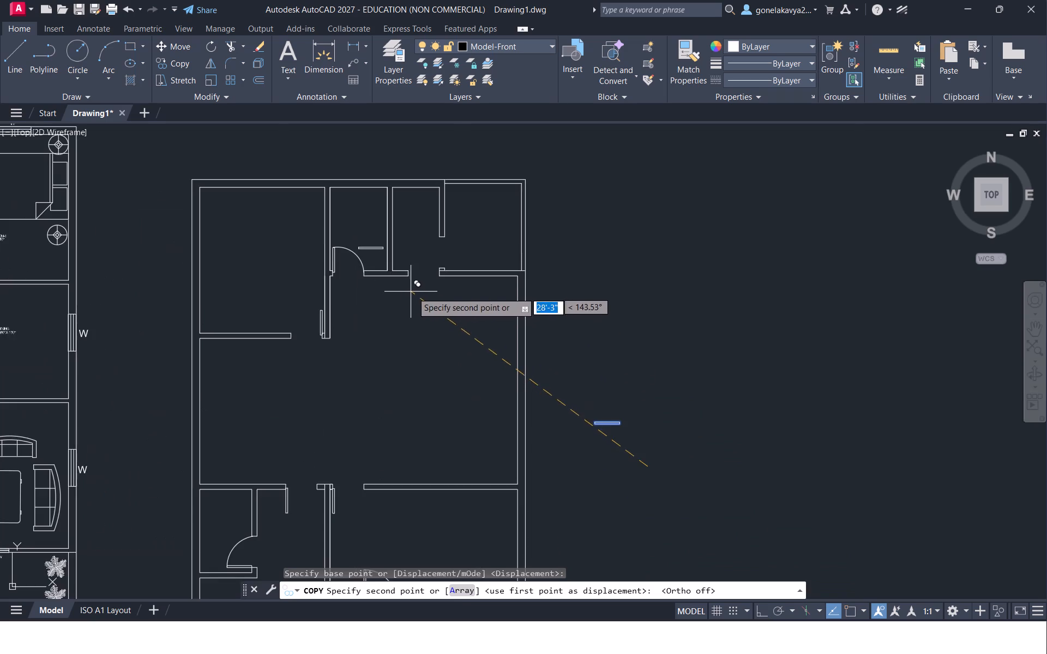
pyautogui.scroll(3, 416, 295)
pyautogui.moveTo(617, 251); pyautogui.dragTo(557, 480, button='middle')
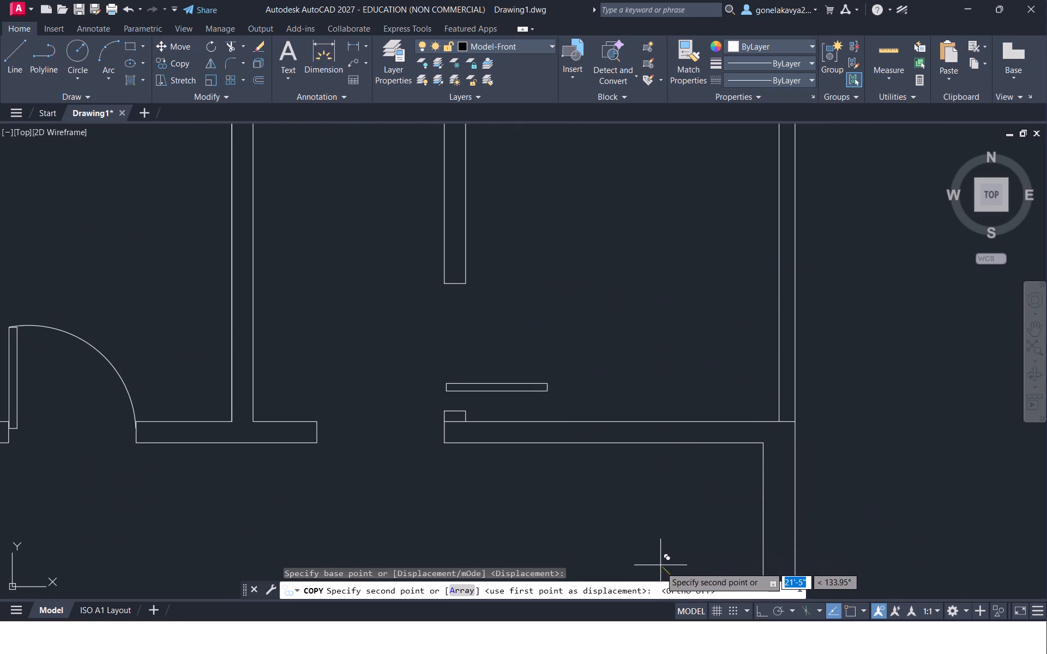
pyautogui.moveTo(663, 410); pyautogui.dragTo(633, 320, button='middle')
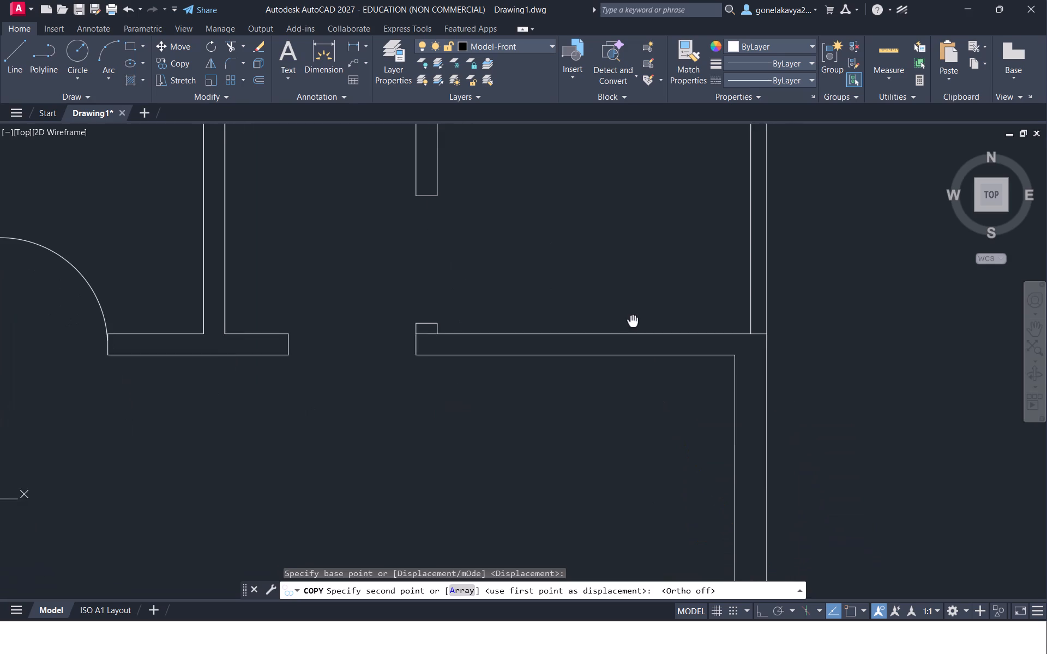
pyautogui.moveTo(633, 320); pyautogui.dragTo(631, 319, button='middle')
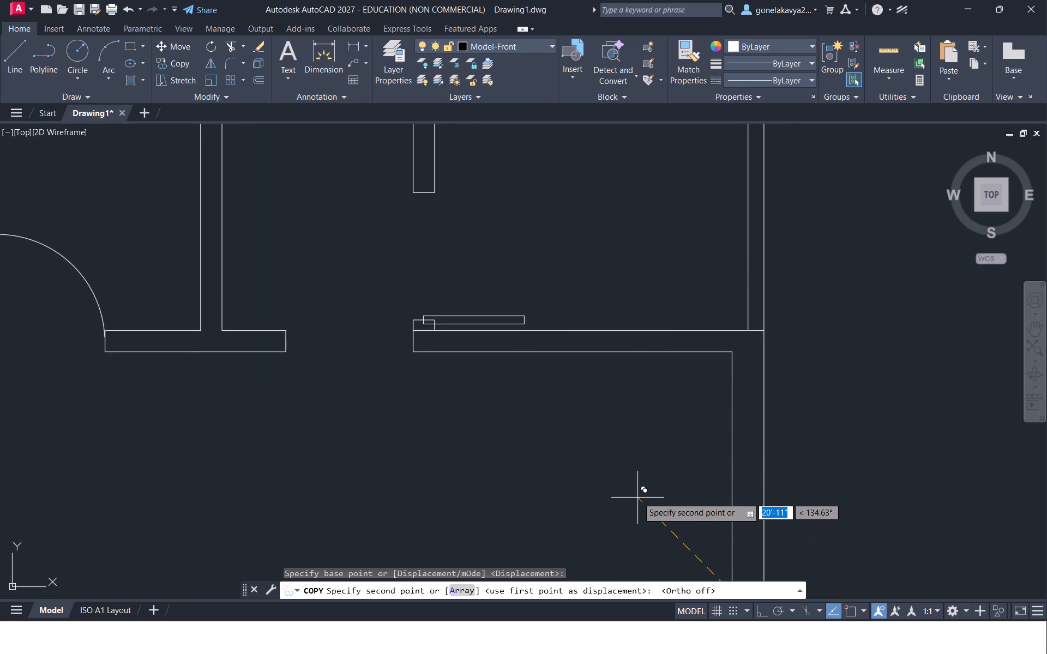
pyautogui.scroll(2, 639, 494)
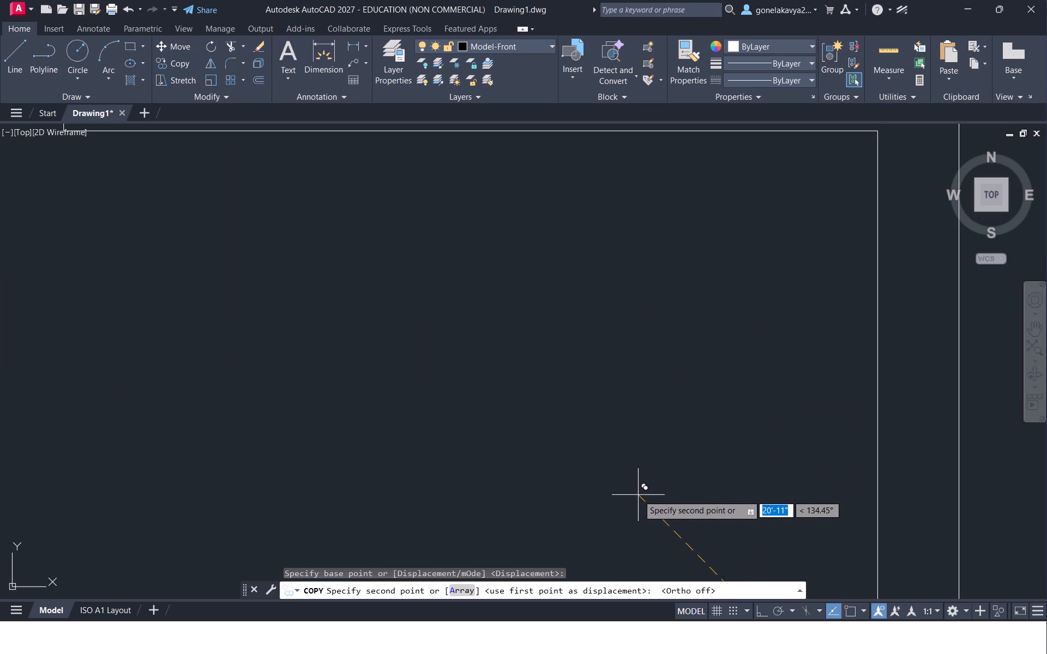
pyautogui.scroll(-2, 638, 495)
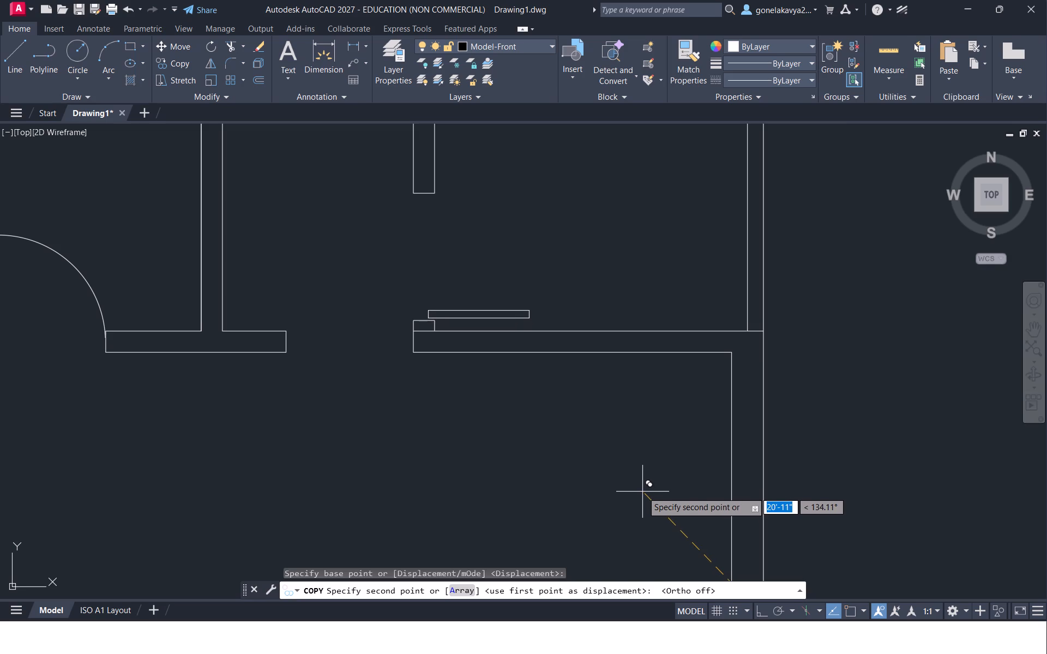
pyautogui.scroll(1, 593, 449)
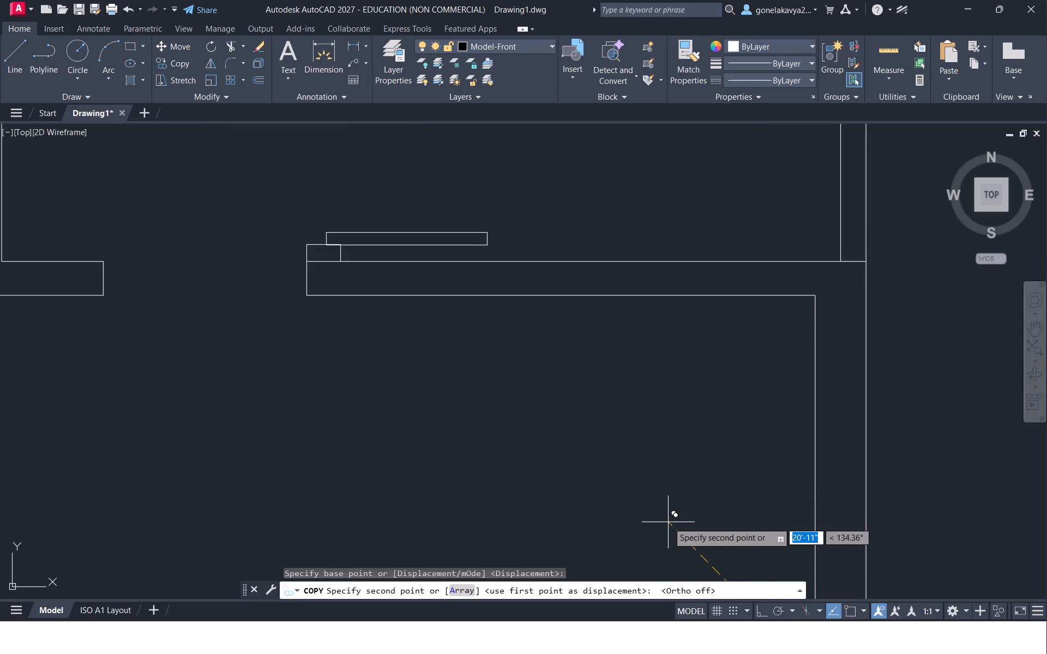
pyautogui.click(668, 522)
pyautogui.press('Escape')
# Draw the swing arc for the upper-right corner room's door, through the horizontal leaf's two free-end corners to the wall end above the opening.
pyautogui.scroll(-2, 664, 468)
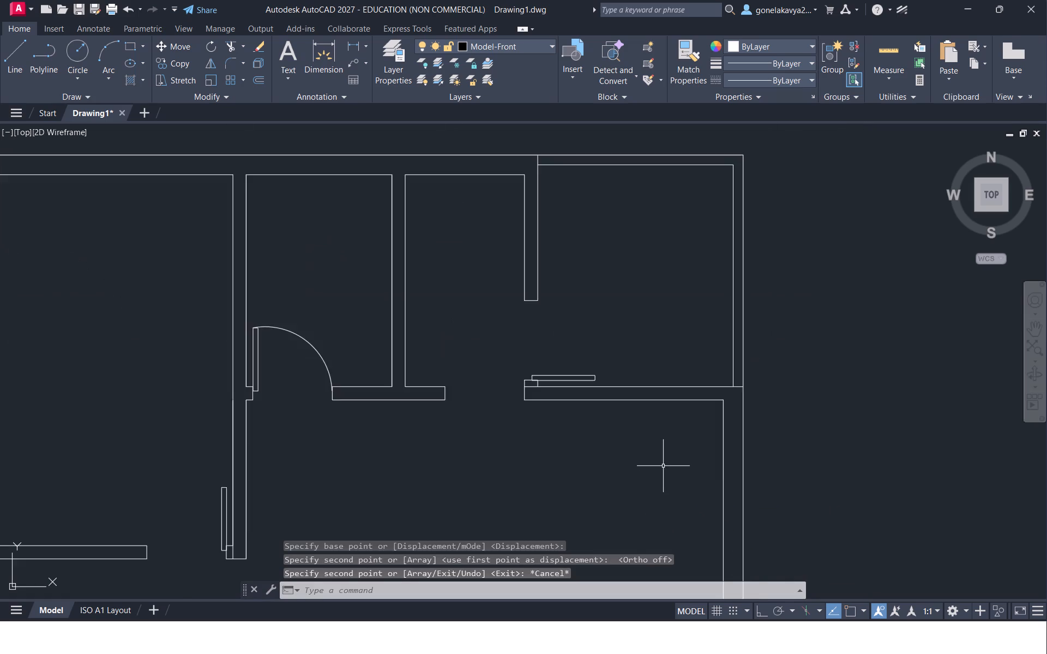
pyautogui.scroll(-1, 663, 466)
pyautogui.moveTo(663, 465); pyautogui.dragTo(563, 428, button='middle')
pyautogui.scroll(2, 561, 428)
pyautogui.moveTo(560, 428); pyautogui.dragTo(561, 462, button='middle')
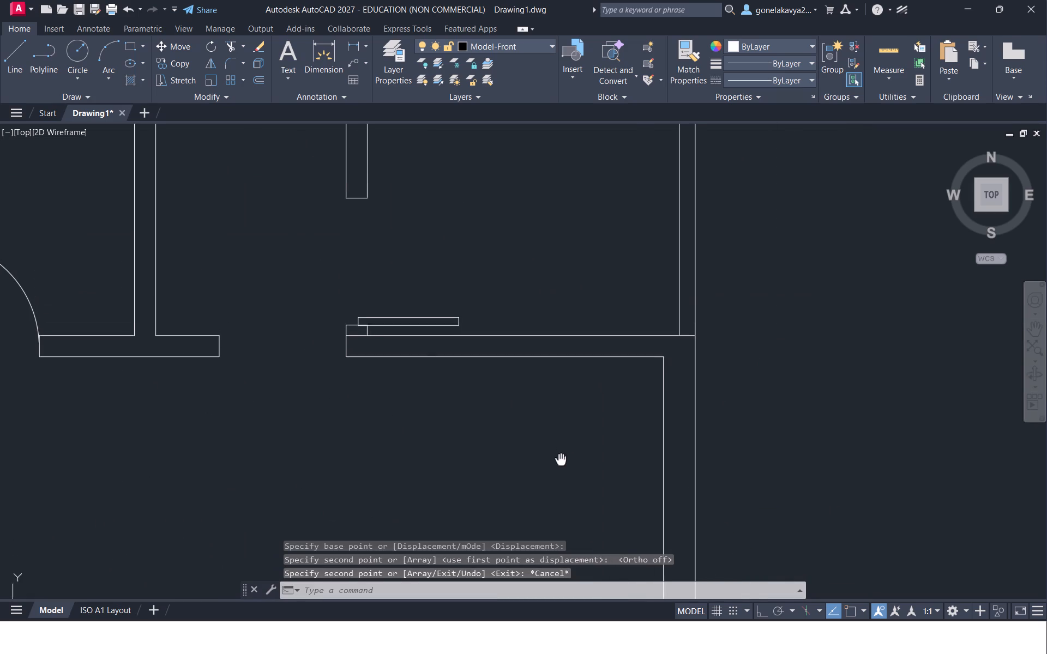
pyautogui.moveTo(561, 462); pyautogui.dragTo(564, 468, button='middle')
pyautogui.write('ARC')
pyautogui.press('space')
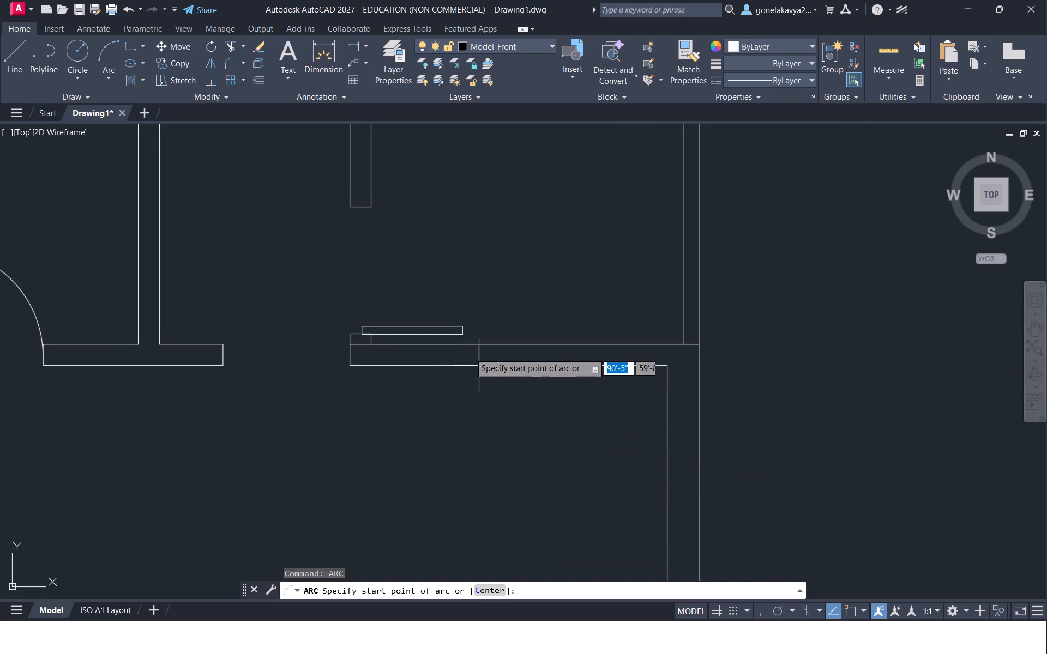
pyautogui.scroll(2, 458, 339)
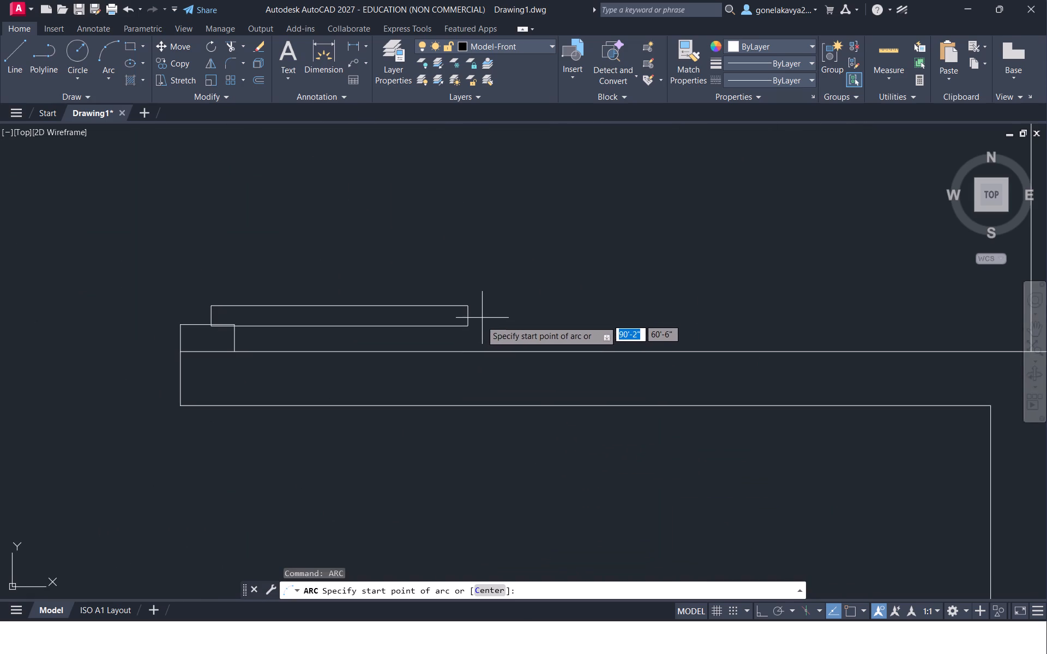
pyautogui.click(468, 326)
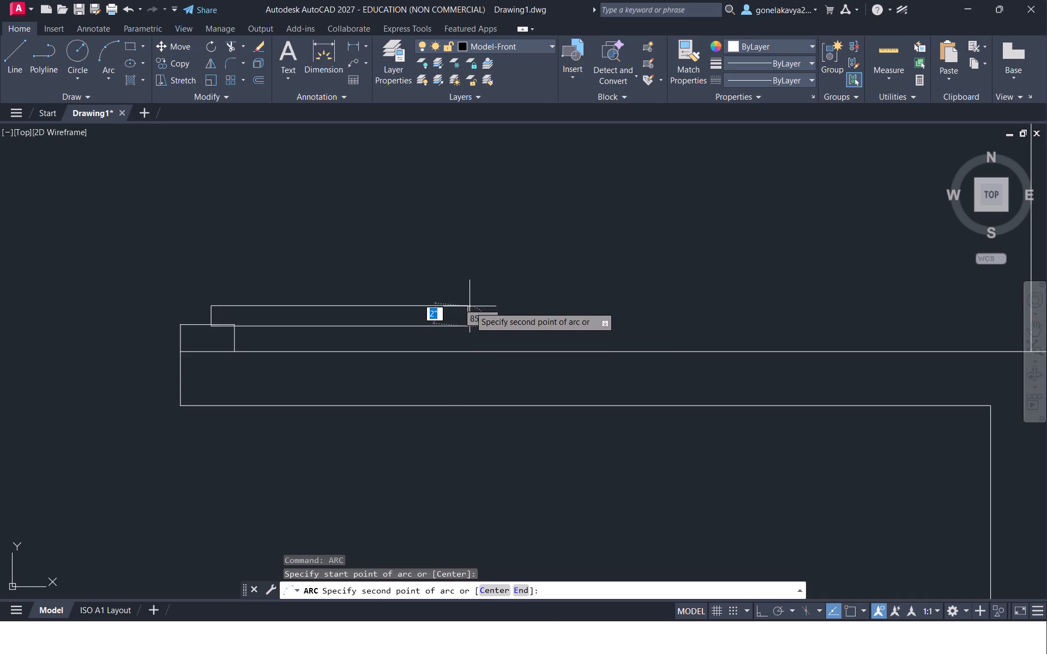
pyautogui.click(468, 306)
pyautogui.moveTo(352, 163); pyautogui.dragTo(452, 350, button='middle')
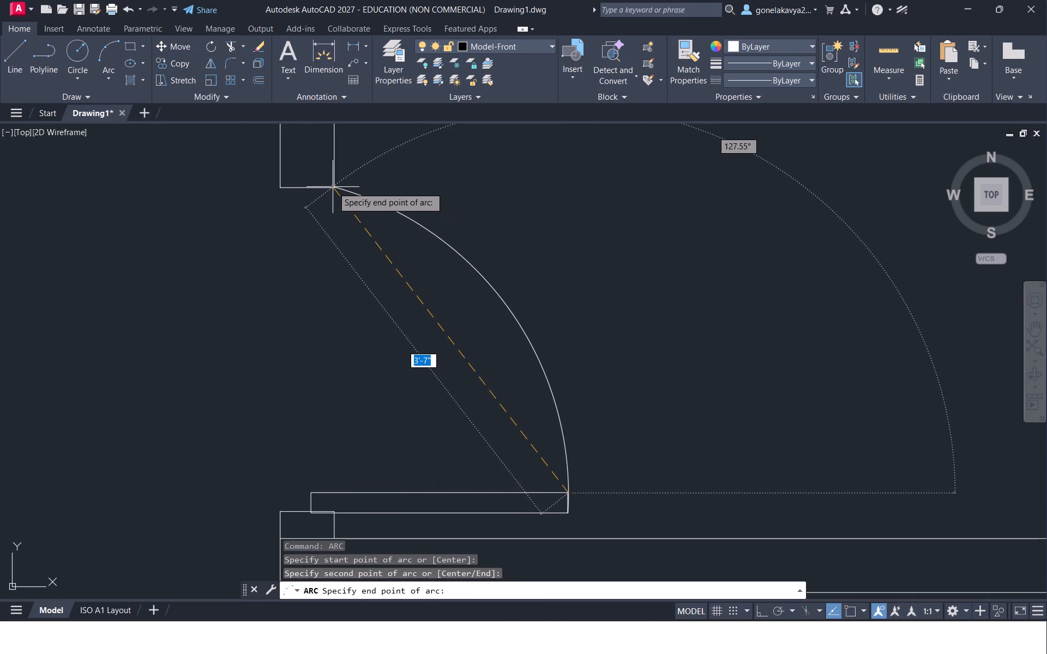
pyautogui.click(333, 187)
# Draw the swing arc for the upper-left room's lower door, from the vertical leaf's top corners to the wall end across the opening.
pyautogui.scroll(-3, 344, 247)
pyautogui.scroll(-1, 321, 324)
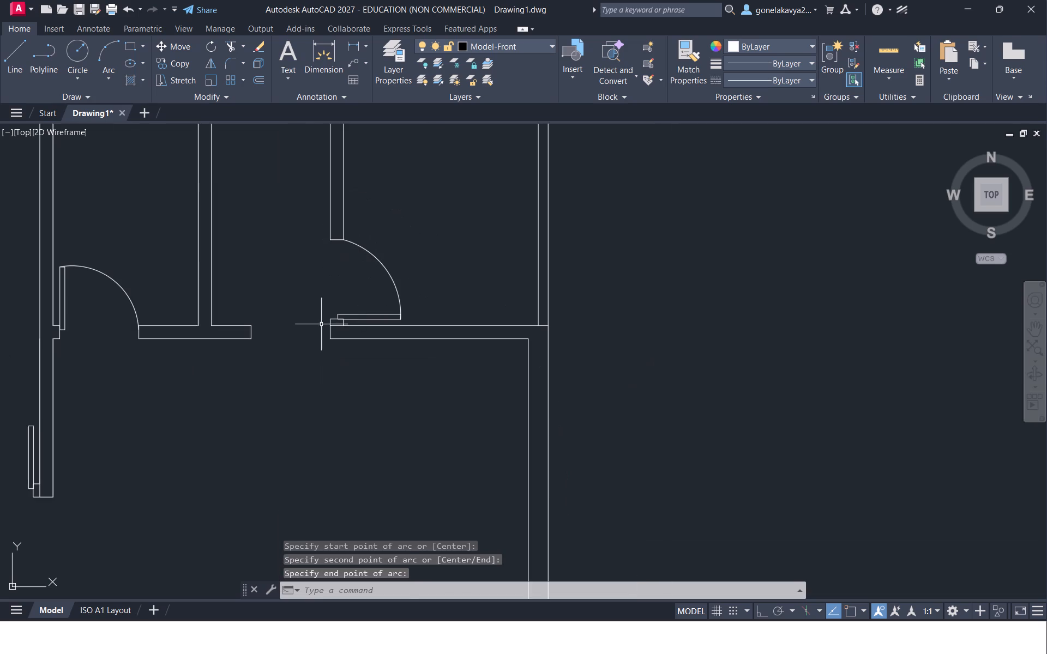
pyautogui.scroll(-1, 321, 324)
pyautogui.moveTo(248, 335); pyautogui.dragTo(461, 324, button='middle')
pyautogui.scroll(2, 428, 383)
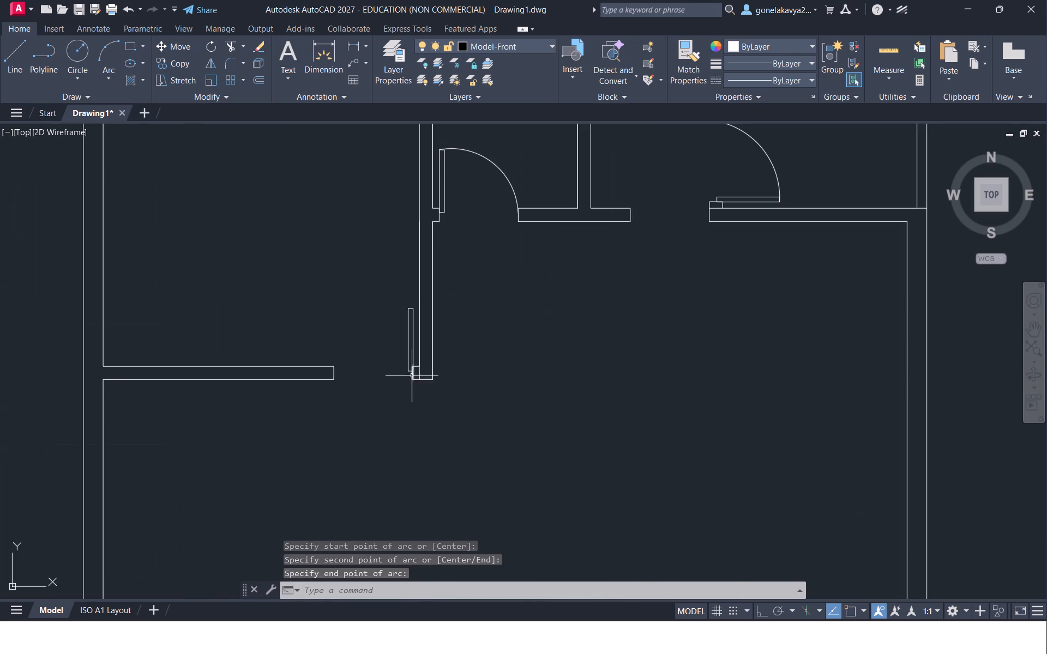
pyautogui.scroll(2, 411, 376)
pyautogui.press('space')
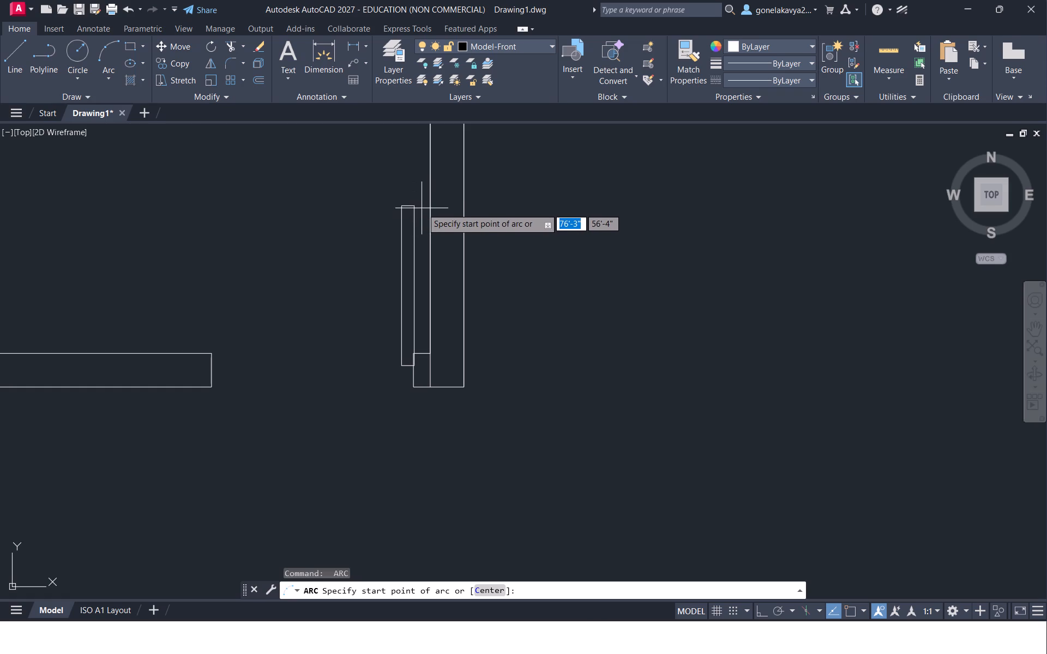
pyautogui.scroll(2, 409, 203)
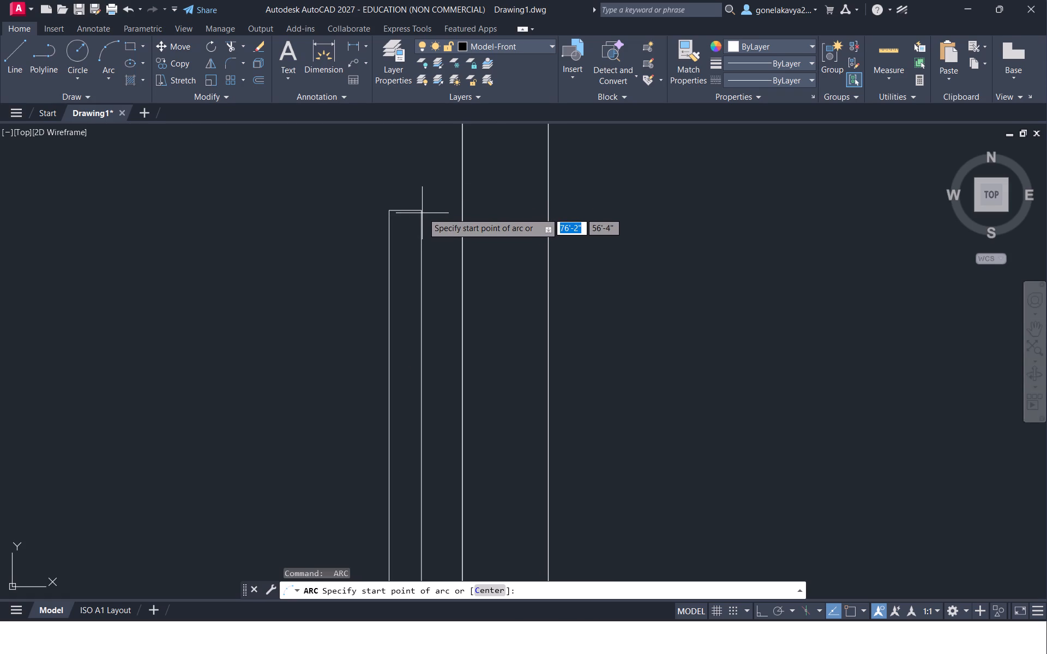
pyautogui.click(421, 211)
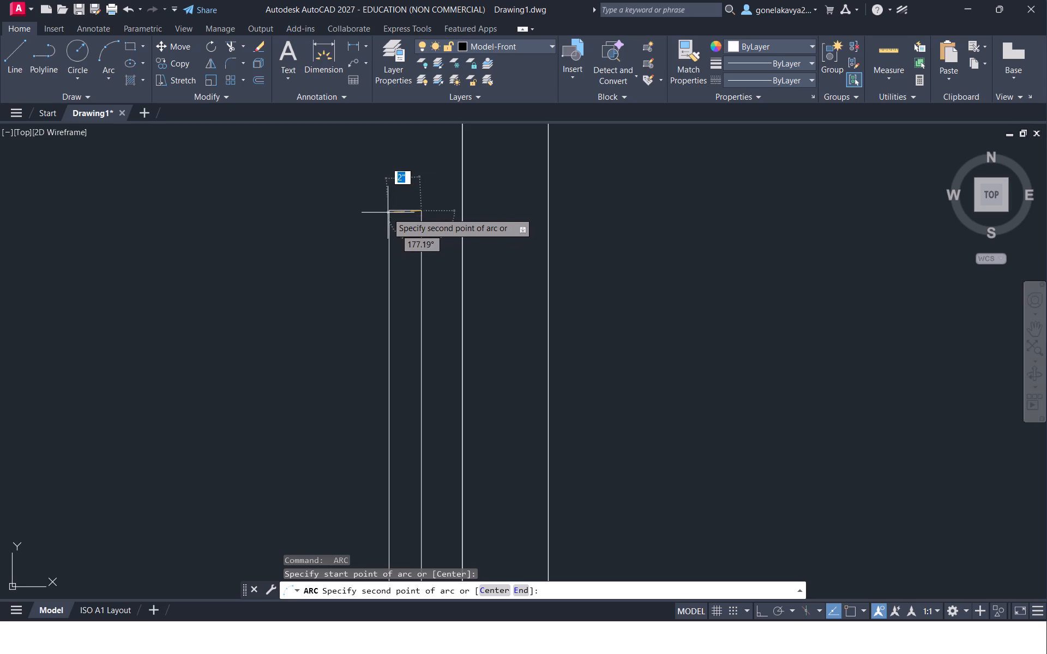
pyautogui.click(388, 210)
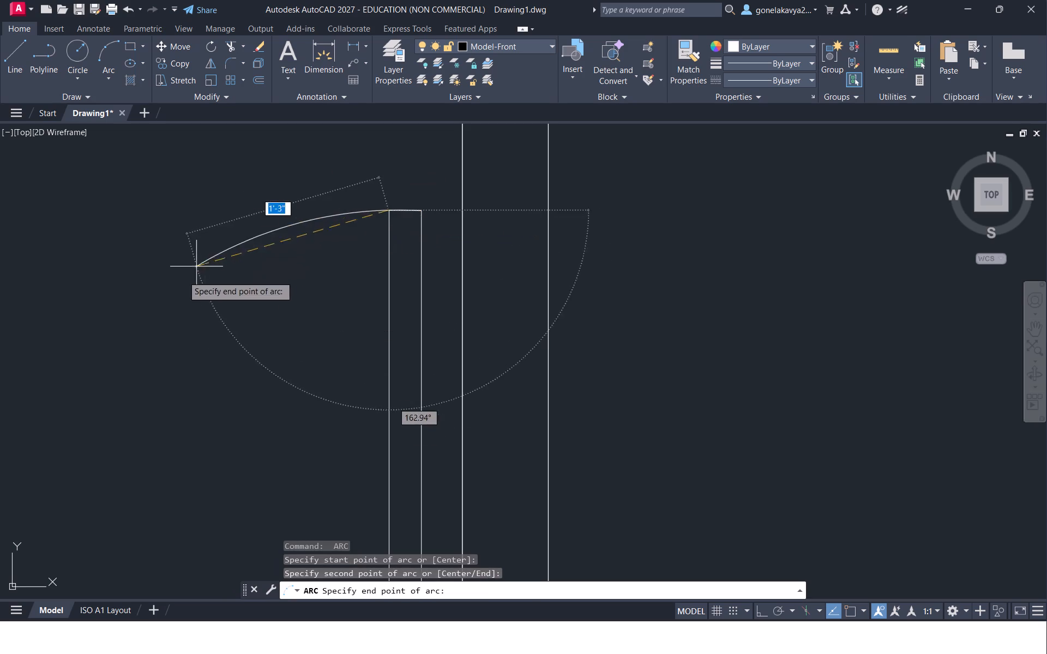
pyautogui.scroll(-3, 167, 289)
pyautogui.scroll(3, 84, 375)
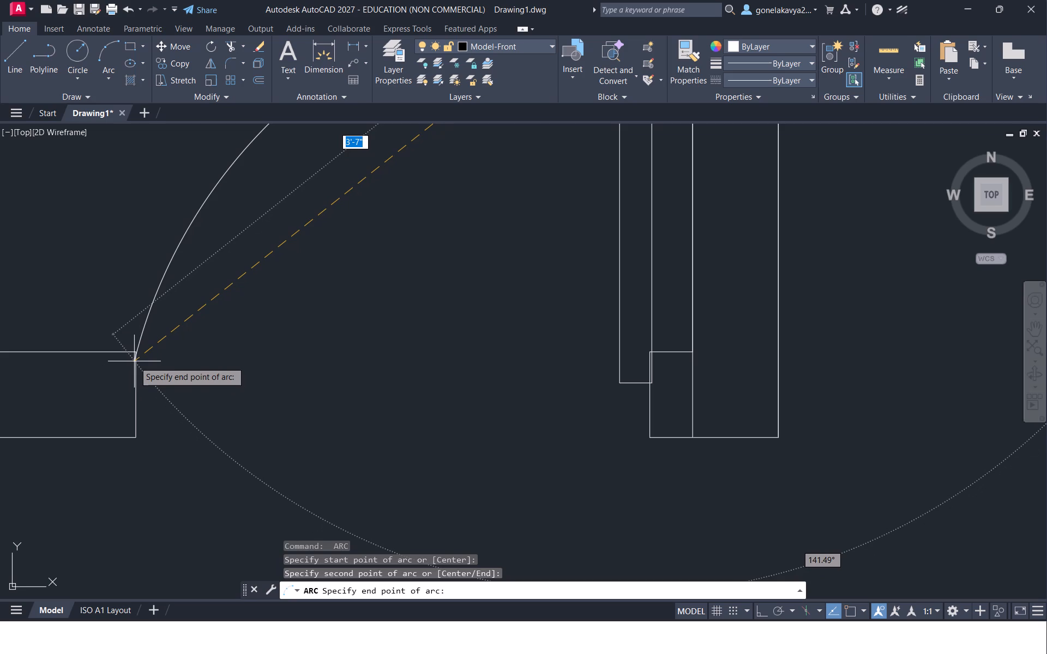
pyautogui.click(135, 358)
# Draw the swing arc for the lower-left room's upper door, from the vertical leaf's bottom corners to the wall stub opposite.
pyautogui.scroll(-3, 228, 355)
pyautogui.scroll(-3, 339, 434)
pyautogui.moveTo(378, 457); pyautogui.dragTo(309, 122, button='middle')
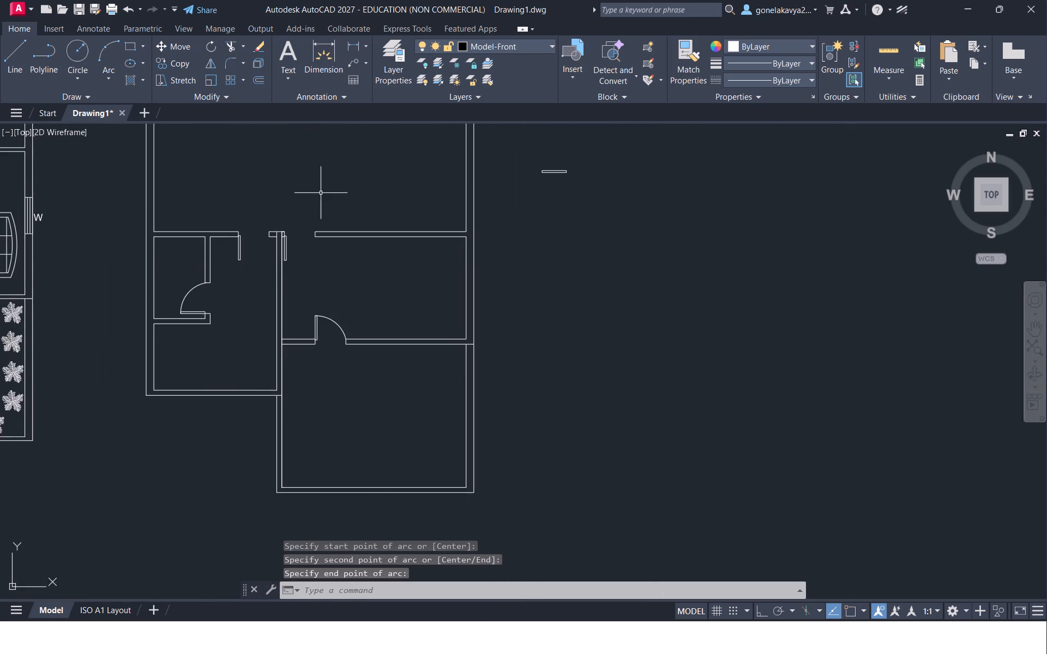
pyautogui.scroll(2, 234, 252)
pyautogui.scroll(1, 258, 300)
pyautogui.middleClick(259, 300)
pyautogui.moveTo(260, 299); pyautogui.dragTo(174, 403, button='middle')
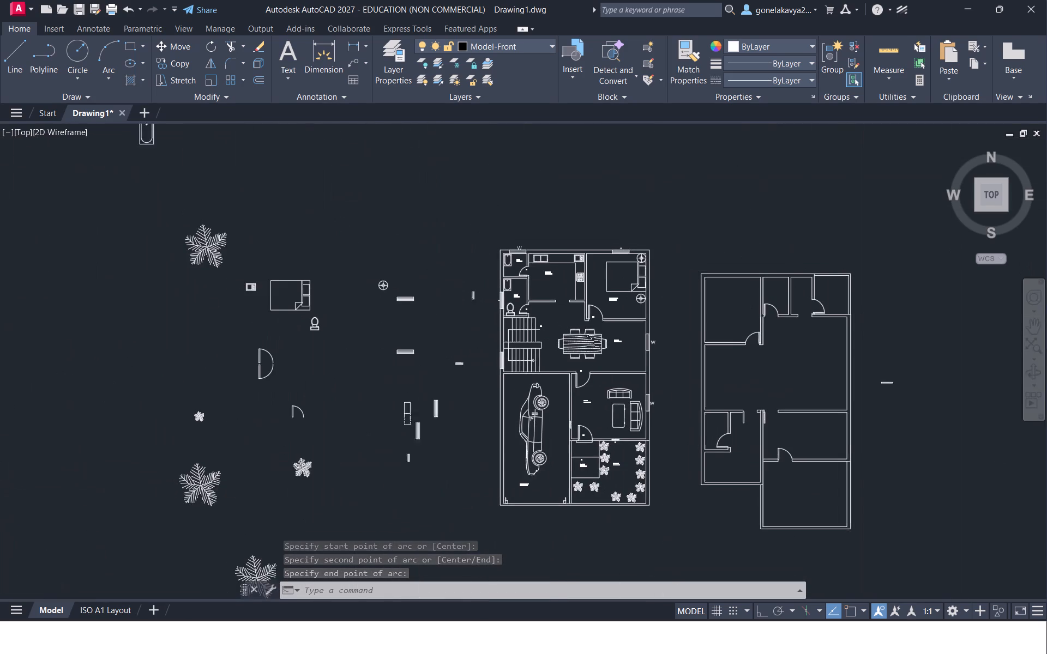
pyautogui.scroll(3, 721, 475)
pyautogui.moveTo(764, 441); pyautogui.dragTo(520, 489, button='middle')
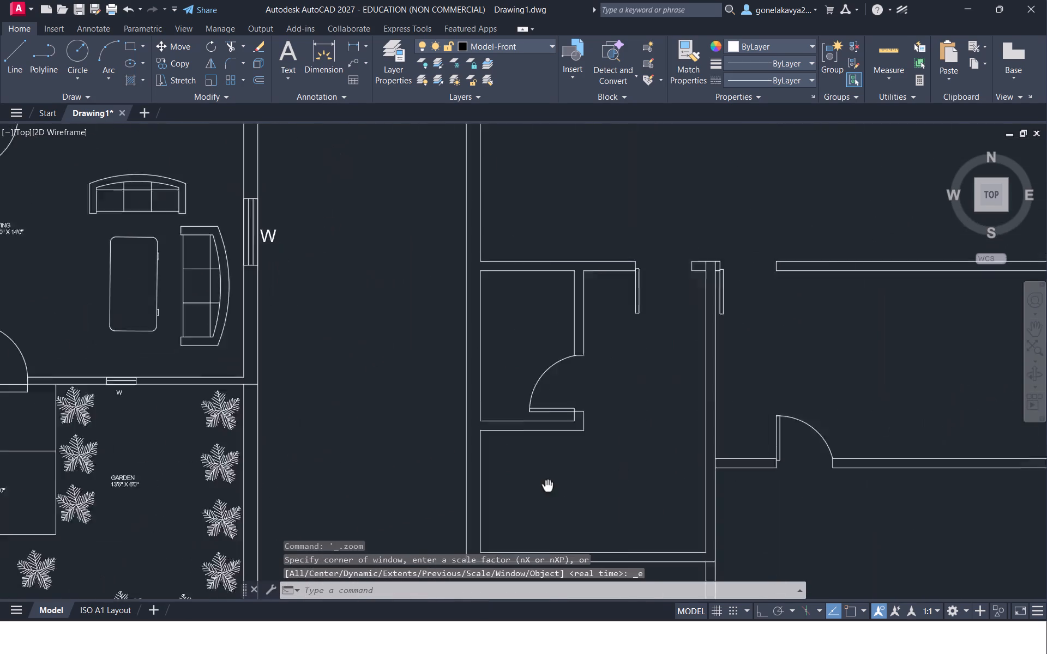
pyautogui.moveTo(520, 489); pyautogui.dragTo(465, 491, button='middle')
pyautogui.scroll(2, 550, 371)
pyautogui.moveTo(553, 357); pyautogui.dragTo(348, 481, button='middle')
pyautogui.write('ARC')
pyautogui.press('space')
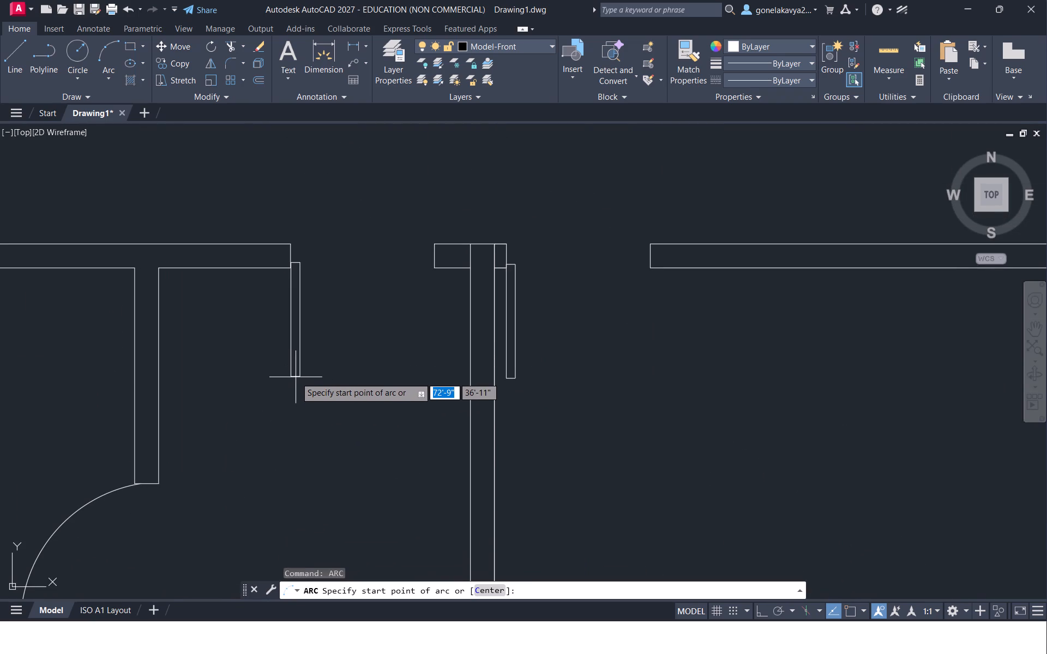
pyautogui.click(291, 377)
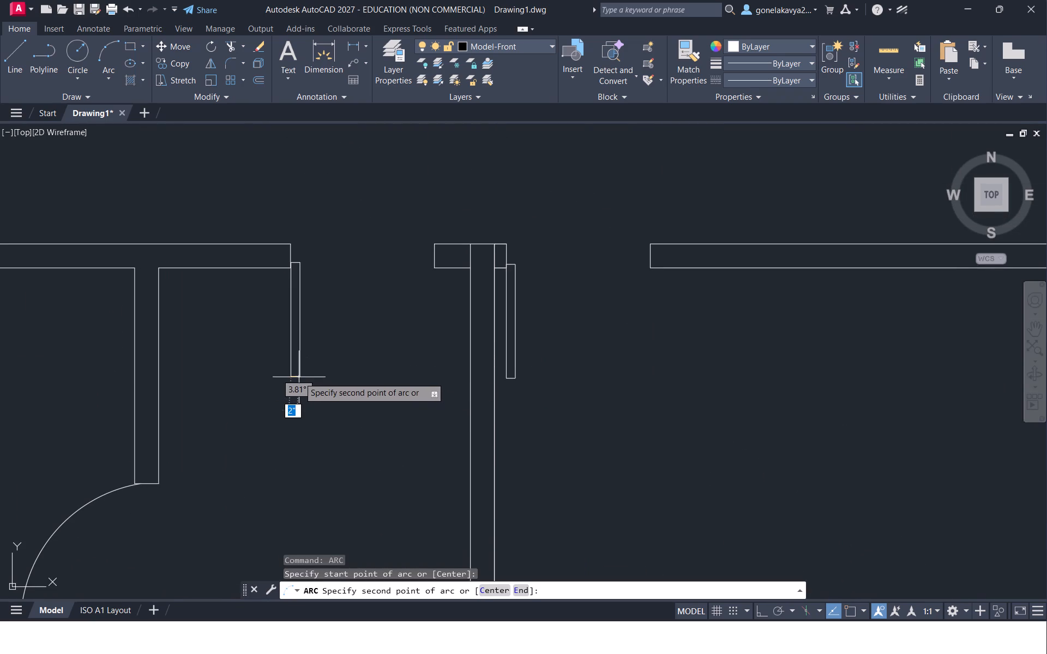
pyautogui.moveTo(299, 377); pyautogui.dragTo(306, 376)
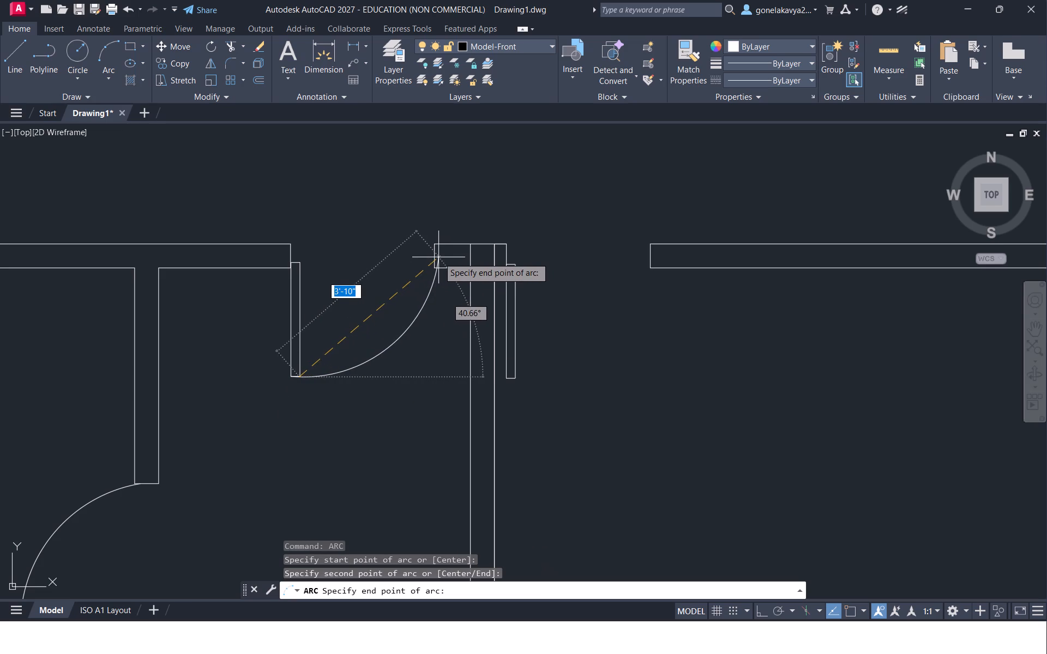
pyautogui.click(435, 254)
# Draw the swing arc for the adjacent lower-right room's upper door, from the vertical leaf's bottom corners to the opposite wall end.
pyautogui.scroll(-2, 628, 354)
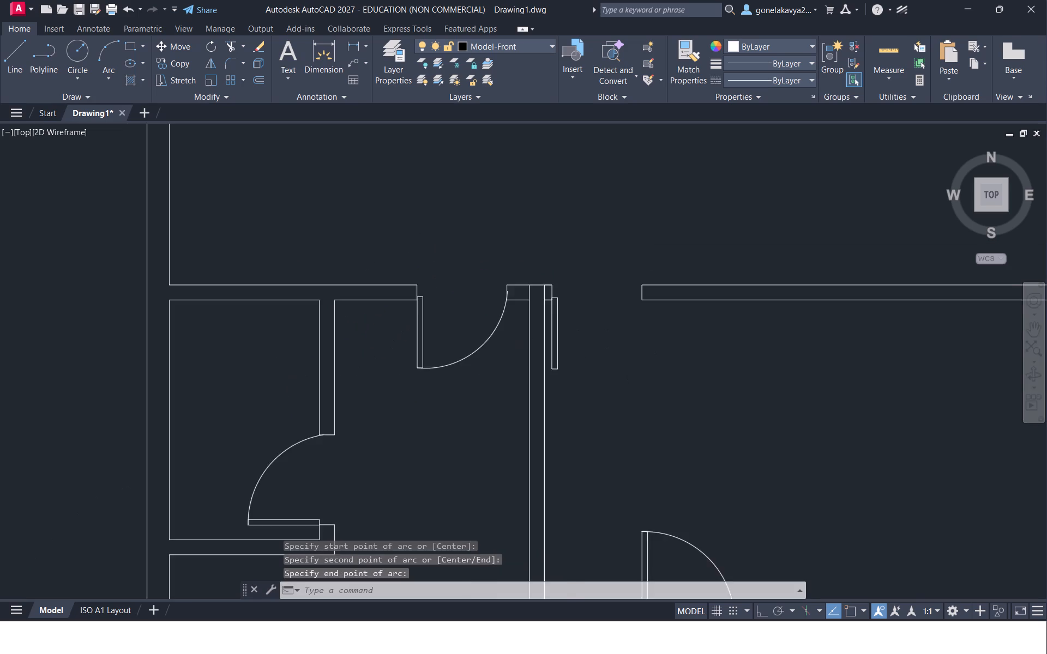
pyautogui.moveTo(629, 355); pyautogui.dragTo(398, 298, button='middle')
pyautogui.press('a')
pyautogui.press('r')
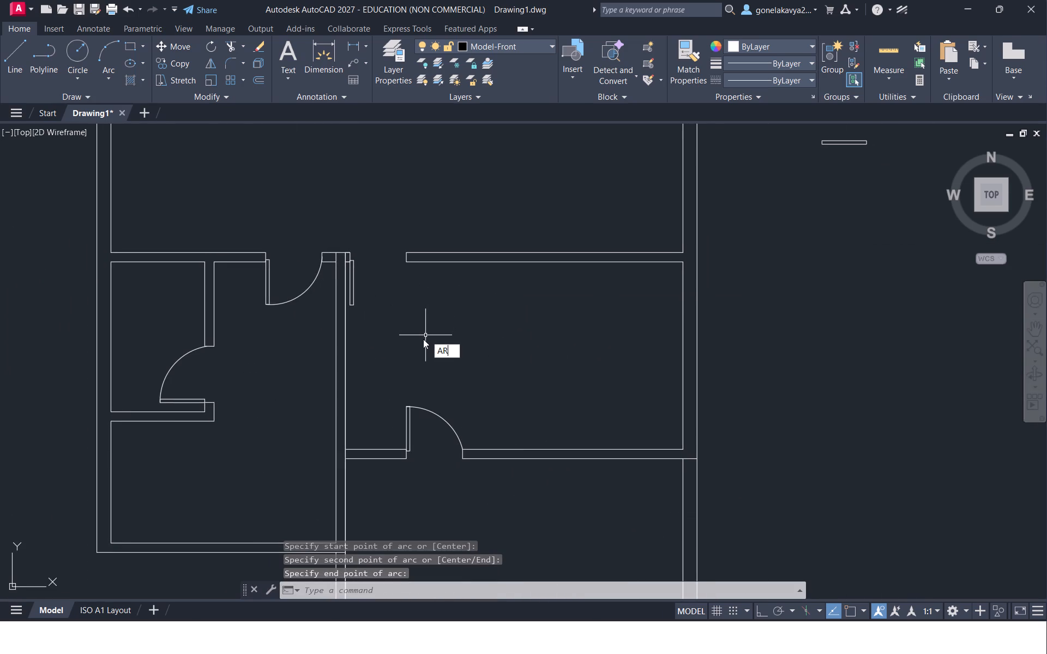
pyautogui.press('c')
pyautogui.press('space')
pyautogui.scroll(2, 360, 316)
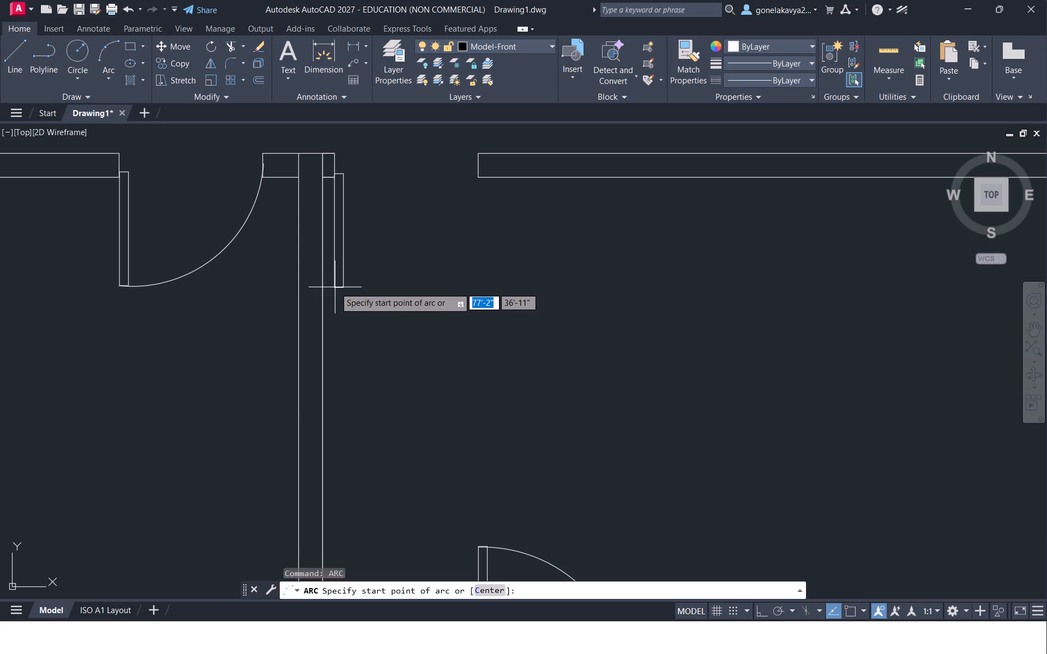
pyautogui.click(335, 287)
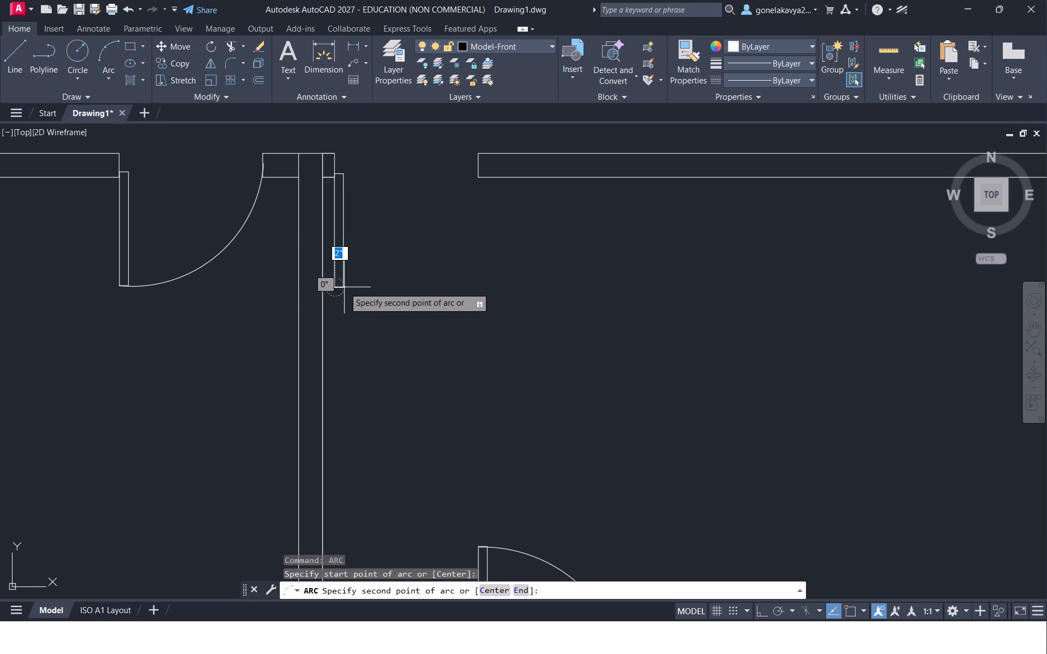
pyautogui.click(343, 287)
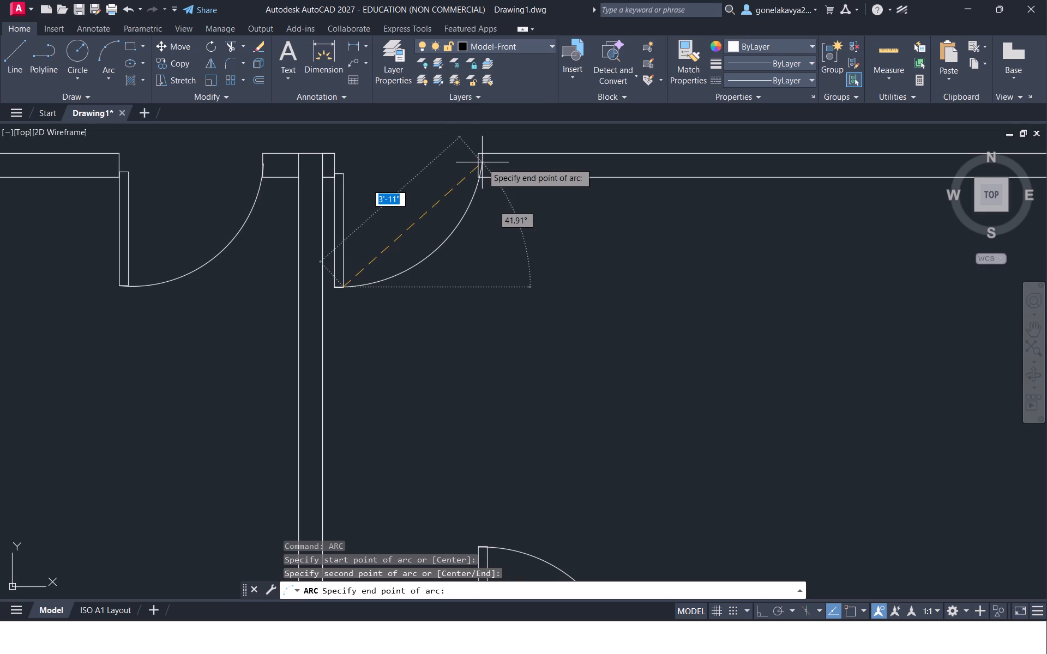
pyautogui.click(479, 156)
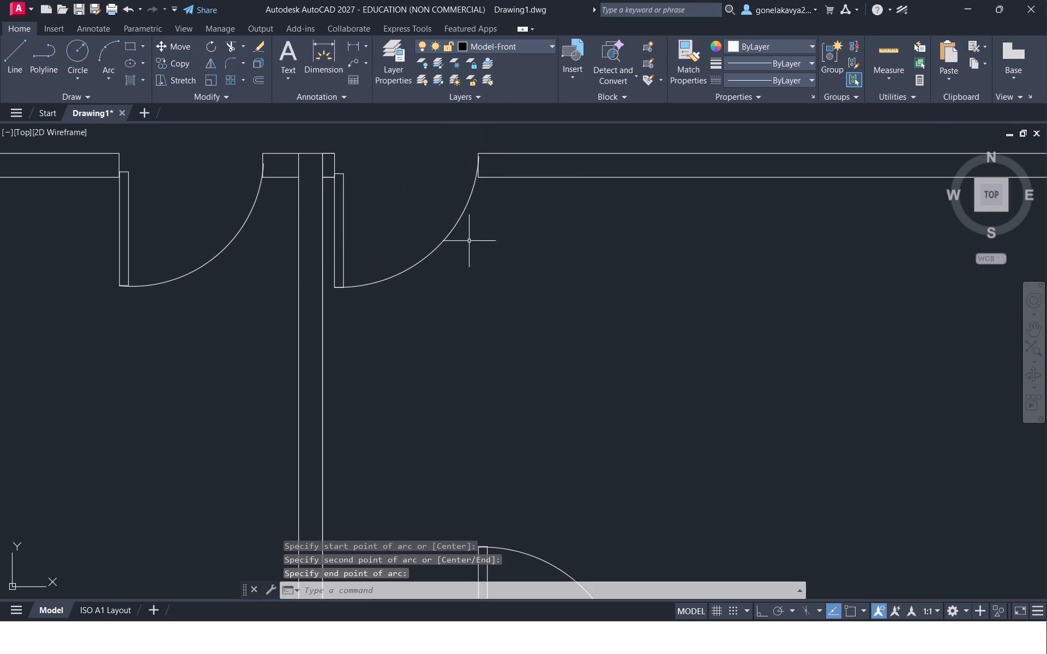
pyautogui.scroll(-3, 477, 249)
pyautogui.press('Escape')
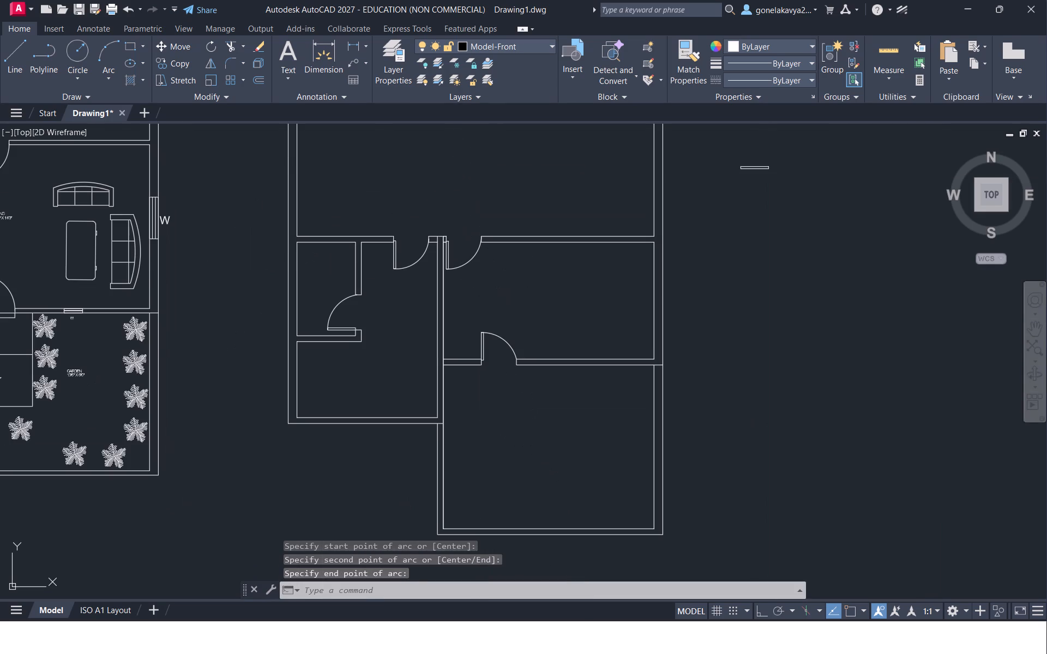
# Delete the spare horizontal door leaf lying in the open space beside the second plan.
pyautogui.scroll(-1, 505, 300)
pyautogui.moveTo(540, 375); pyautogui.dragTo(476, 326, button='middle')
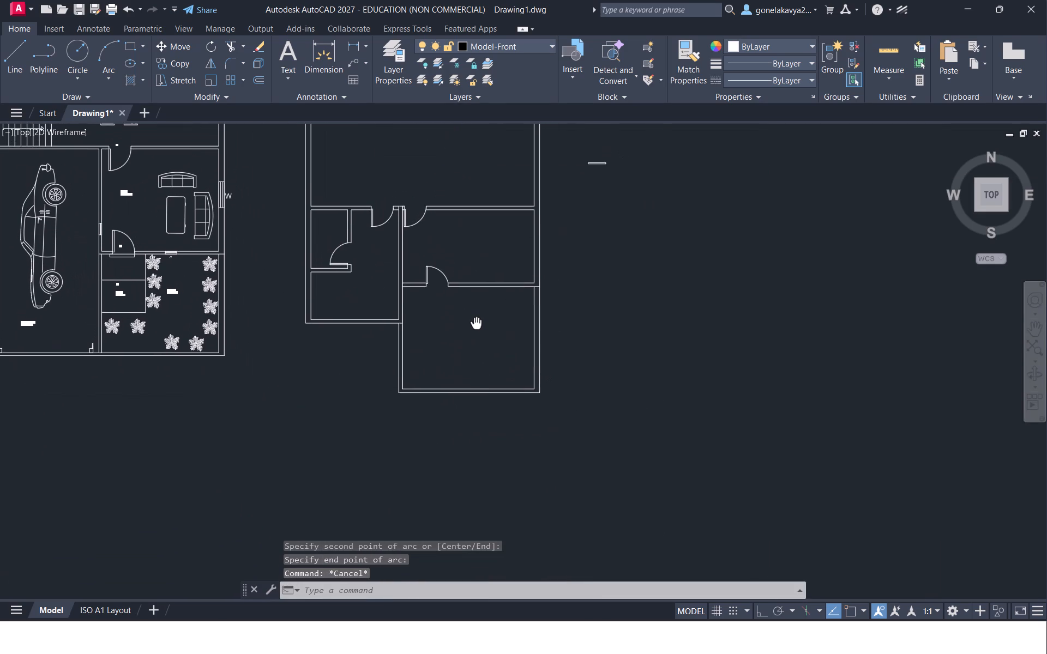
pyautogui.moveTo(476, 326); pyautogui.dragTo(476, 328, button='middle')
pyautogui.moveTo(450, 372); pyautogui.dragTo(502, 466, button='middle')
pyautogui.scroll(-1, 502, 466)
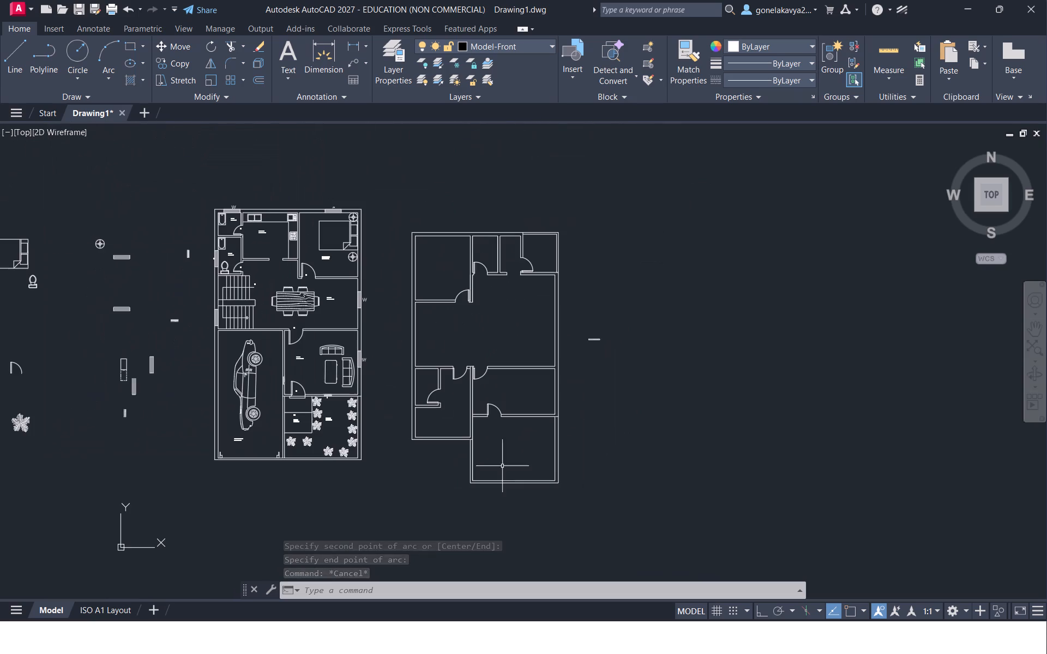
pyautogui.scroll(3, 616, 364)
pyautogui.scroll(2, 472, 318)
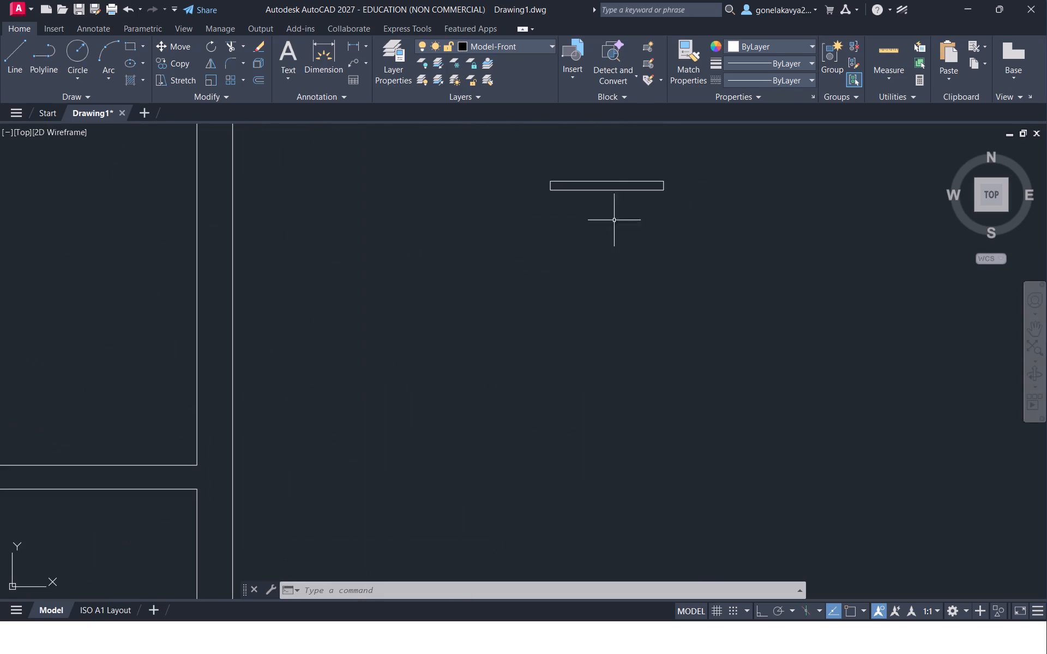
pyautogui.moveTo(613, 203); pyautogui.dragTo(624, 191)
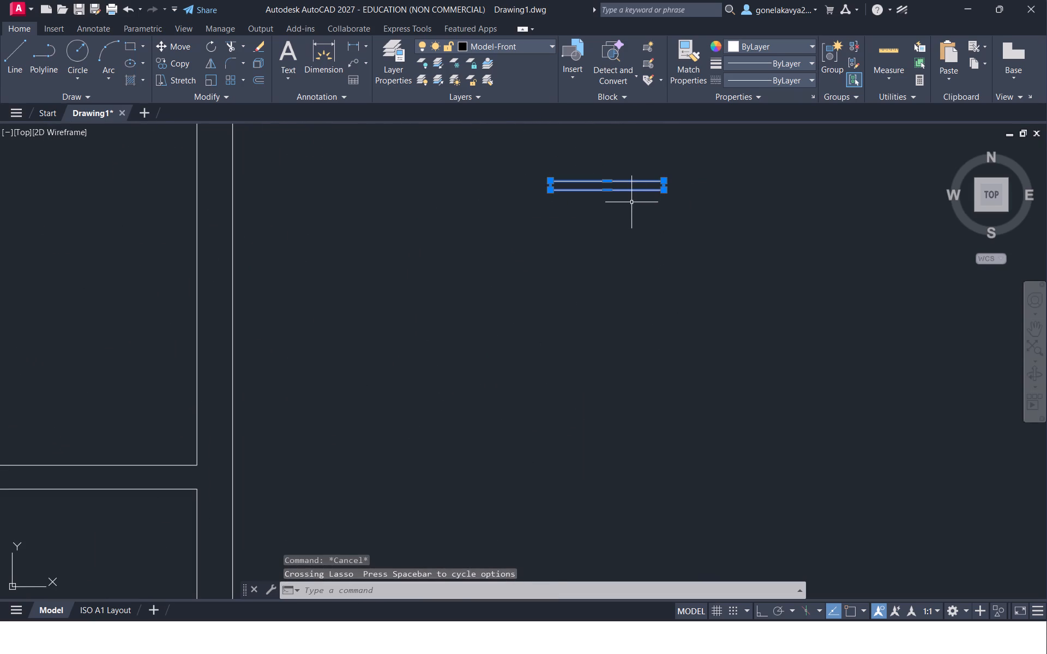
pyautogui.press('Delete')
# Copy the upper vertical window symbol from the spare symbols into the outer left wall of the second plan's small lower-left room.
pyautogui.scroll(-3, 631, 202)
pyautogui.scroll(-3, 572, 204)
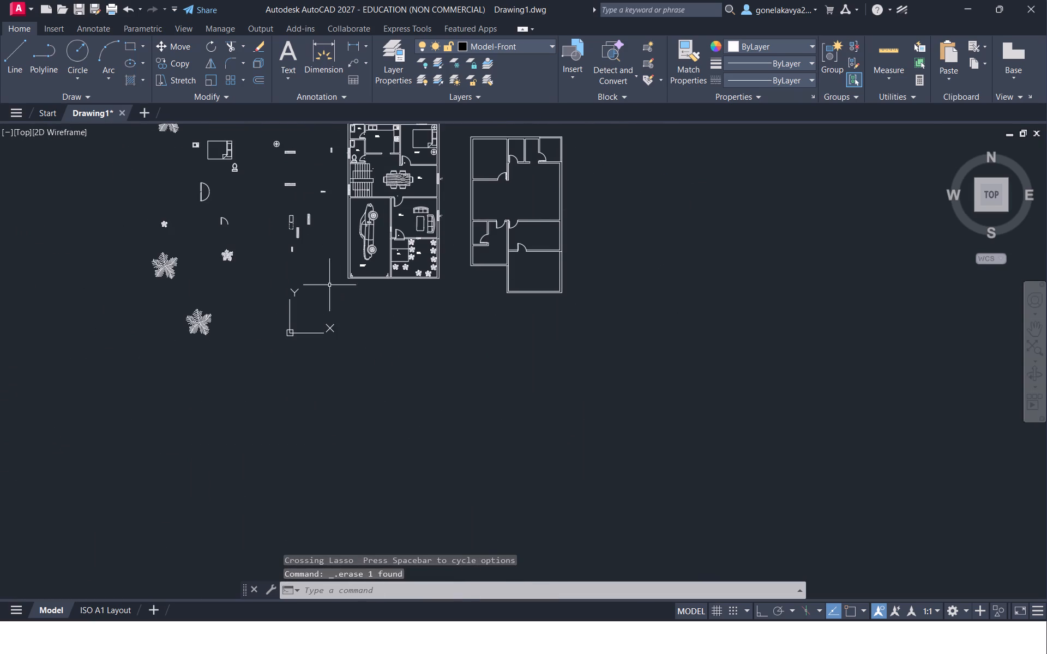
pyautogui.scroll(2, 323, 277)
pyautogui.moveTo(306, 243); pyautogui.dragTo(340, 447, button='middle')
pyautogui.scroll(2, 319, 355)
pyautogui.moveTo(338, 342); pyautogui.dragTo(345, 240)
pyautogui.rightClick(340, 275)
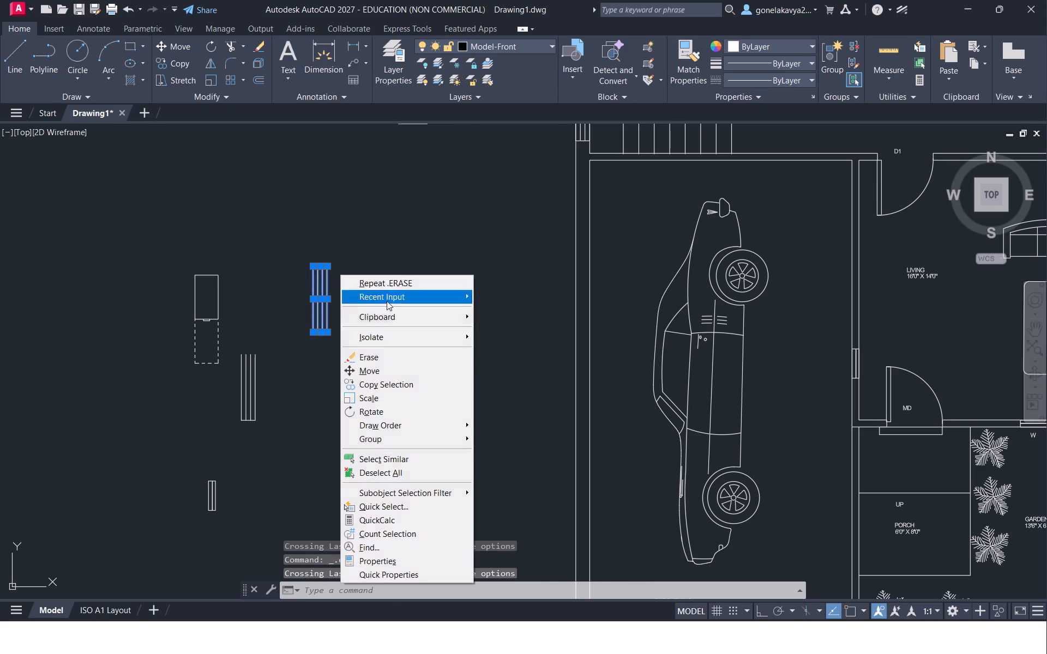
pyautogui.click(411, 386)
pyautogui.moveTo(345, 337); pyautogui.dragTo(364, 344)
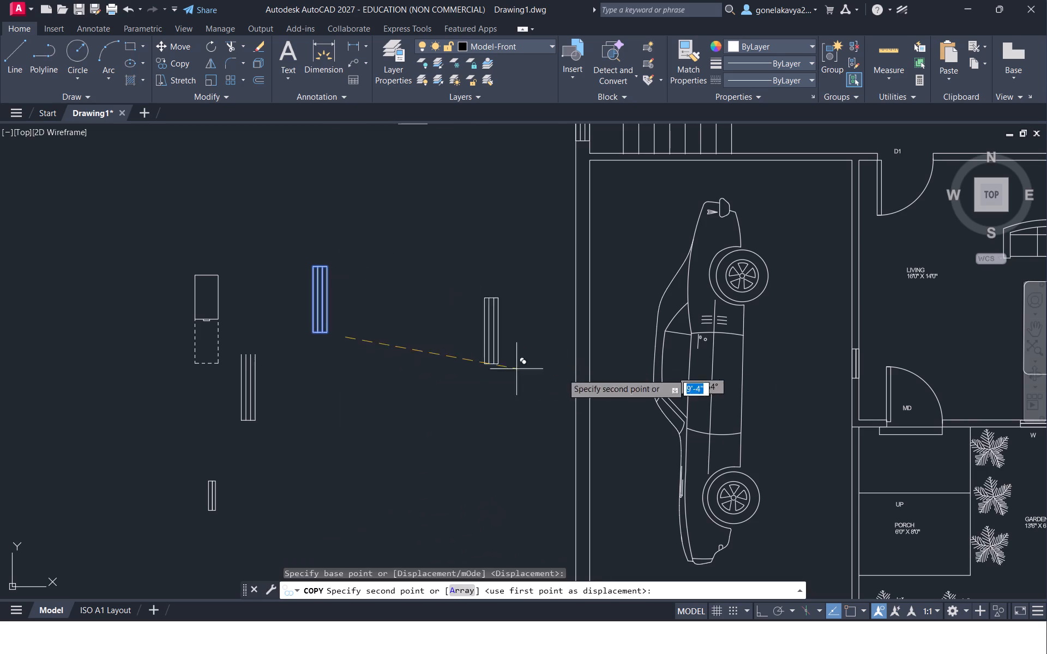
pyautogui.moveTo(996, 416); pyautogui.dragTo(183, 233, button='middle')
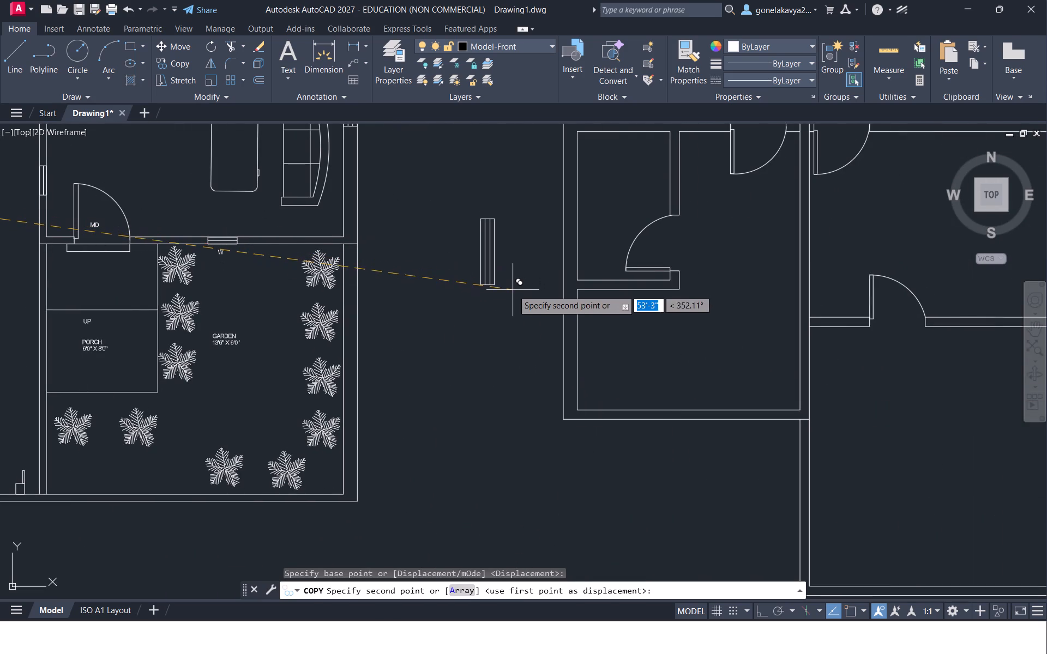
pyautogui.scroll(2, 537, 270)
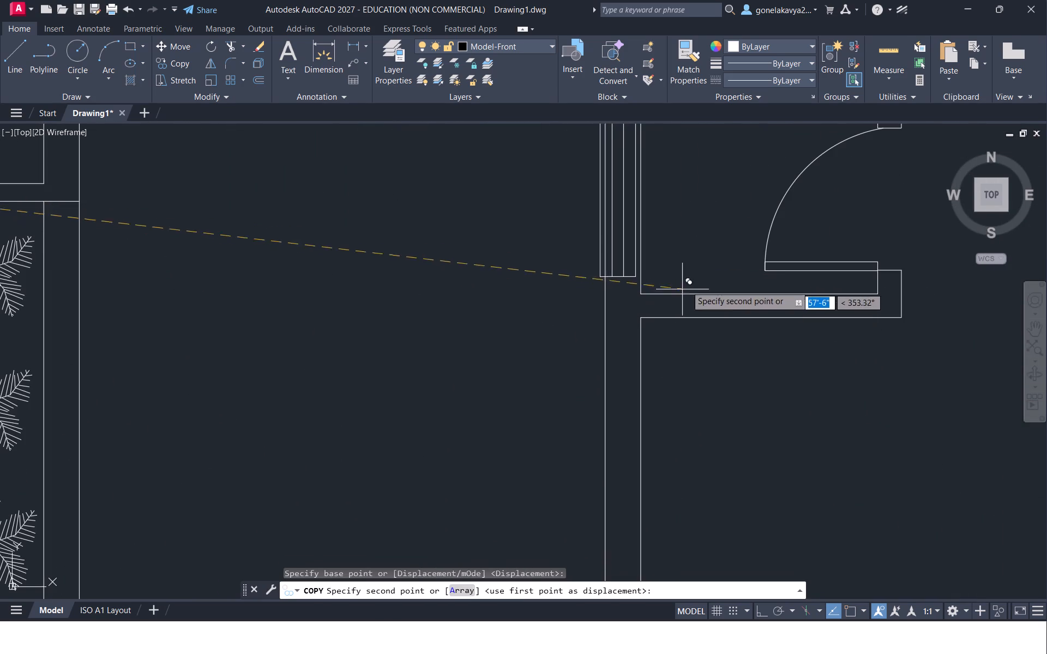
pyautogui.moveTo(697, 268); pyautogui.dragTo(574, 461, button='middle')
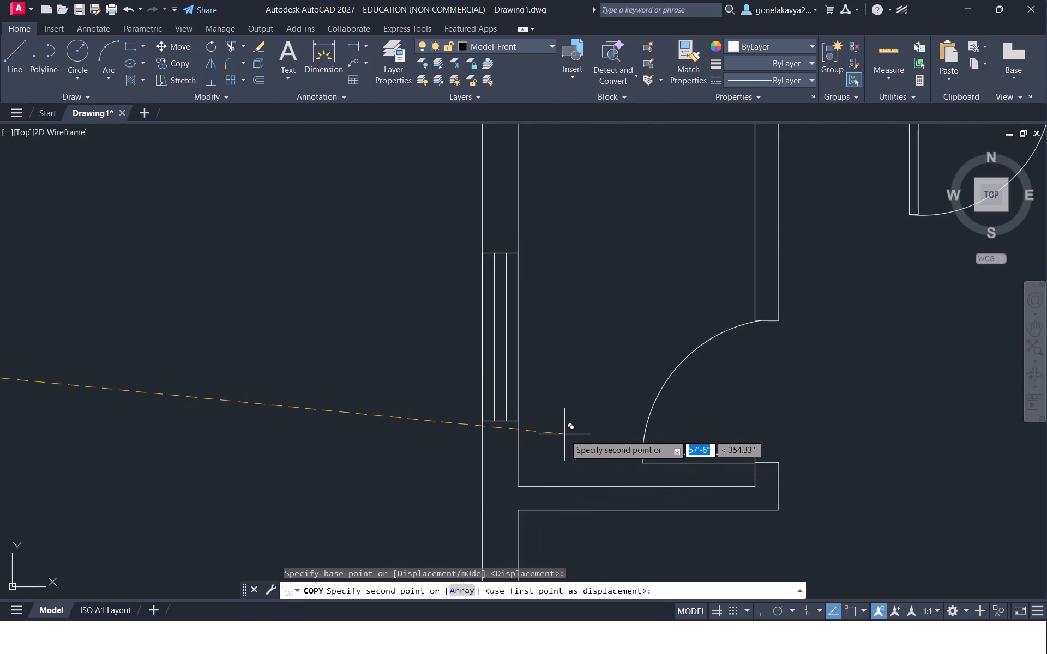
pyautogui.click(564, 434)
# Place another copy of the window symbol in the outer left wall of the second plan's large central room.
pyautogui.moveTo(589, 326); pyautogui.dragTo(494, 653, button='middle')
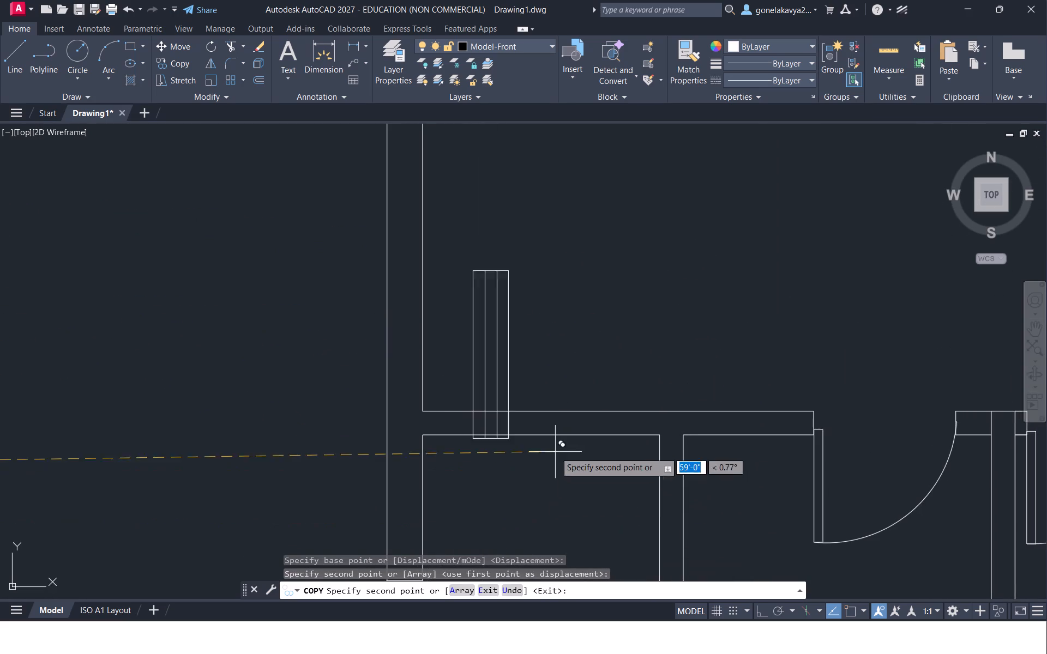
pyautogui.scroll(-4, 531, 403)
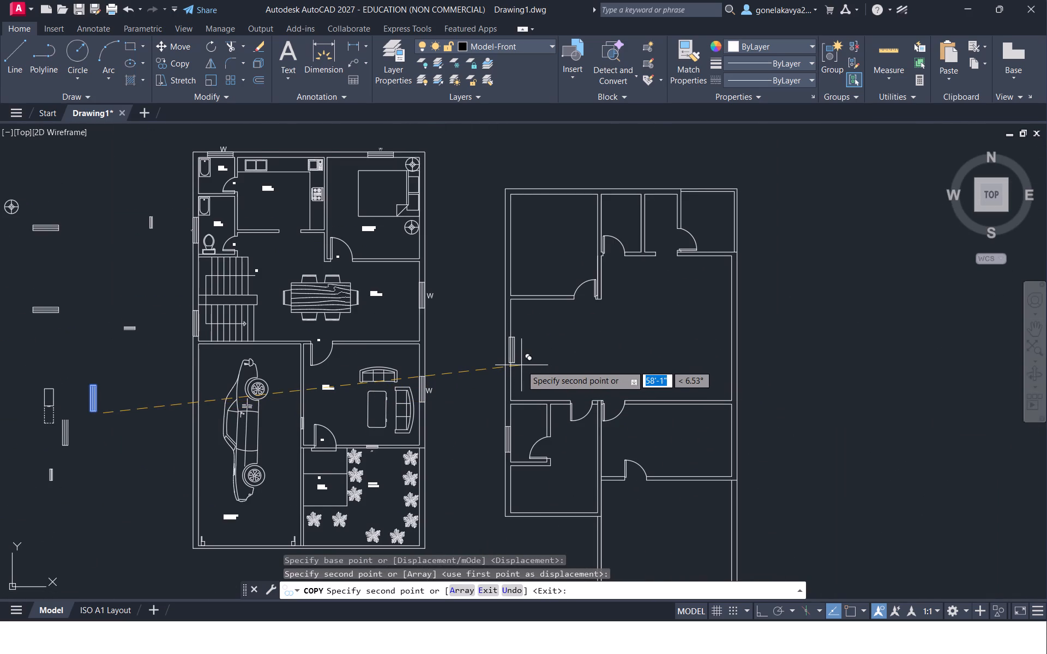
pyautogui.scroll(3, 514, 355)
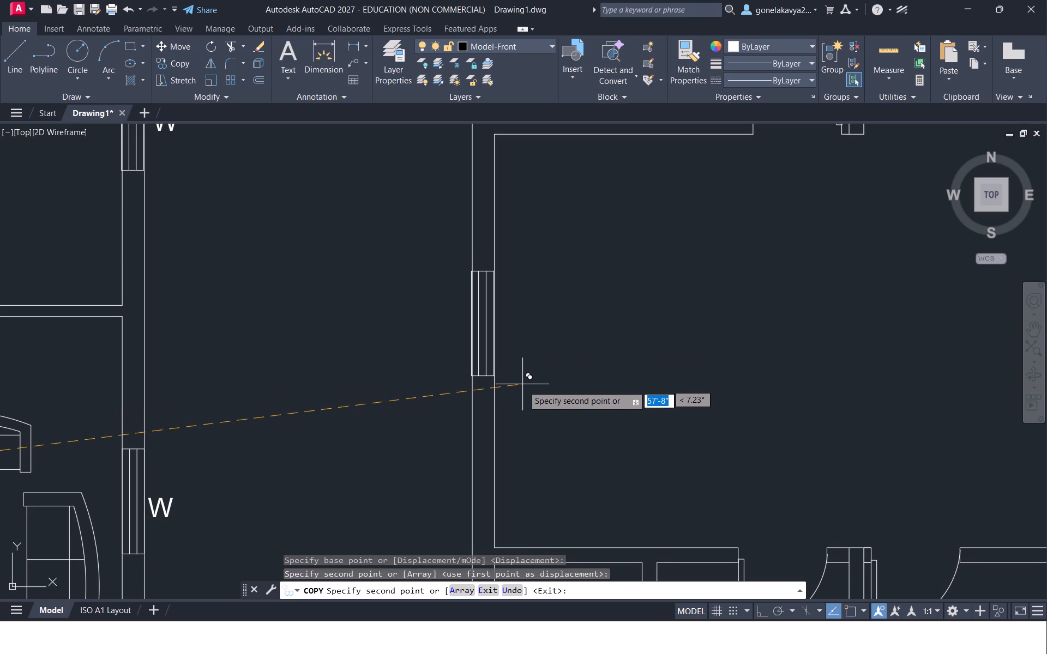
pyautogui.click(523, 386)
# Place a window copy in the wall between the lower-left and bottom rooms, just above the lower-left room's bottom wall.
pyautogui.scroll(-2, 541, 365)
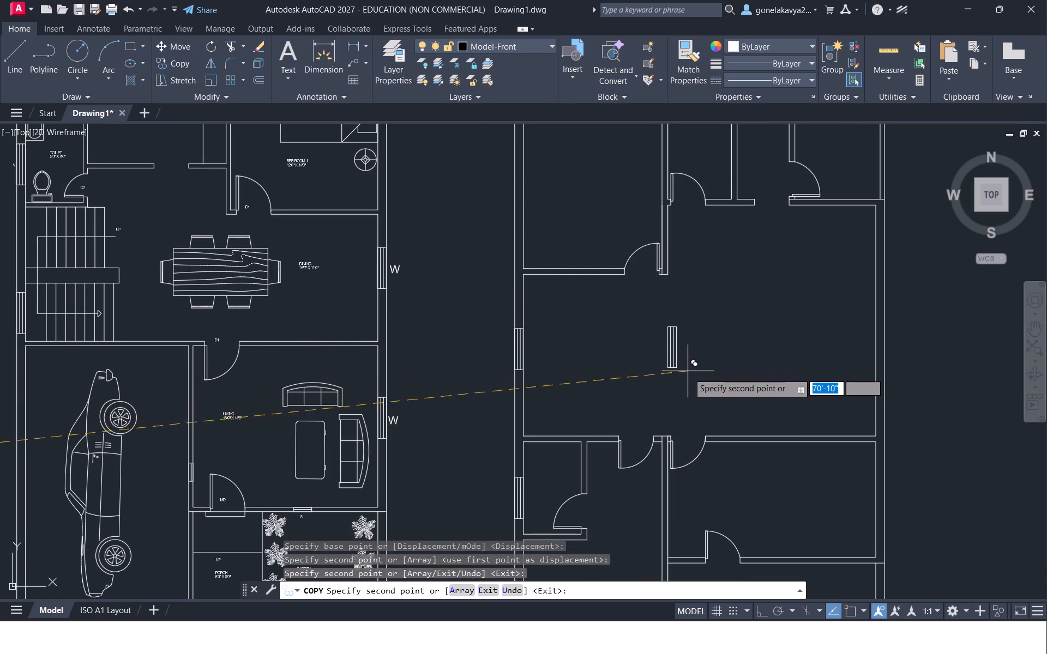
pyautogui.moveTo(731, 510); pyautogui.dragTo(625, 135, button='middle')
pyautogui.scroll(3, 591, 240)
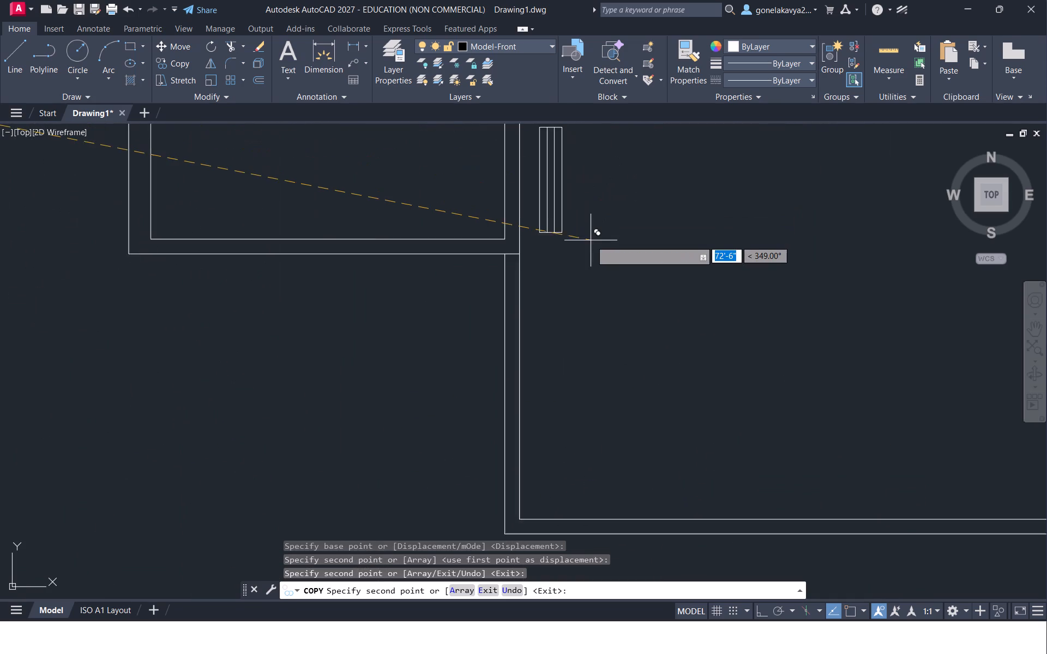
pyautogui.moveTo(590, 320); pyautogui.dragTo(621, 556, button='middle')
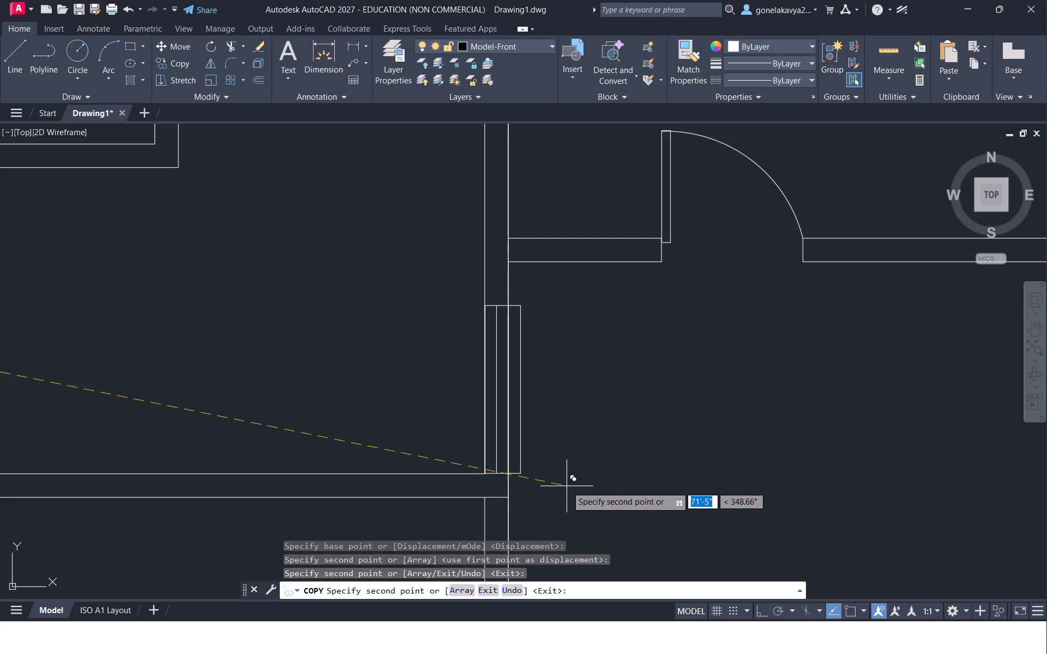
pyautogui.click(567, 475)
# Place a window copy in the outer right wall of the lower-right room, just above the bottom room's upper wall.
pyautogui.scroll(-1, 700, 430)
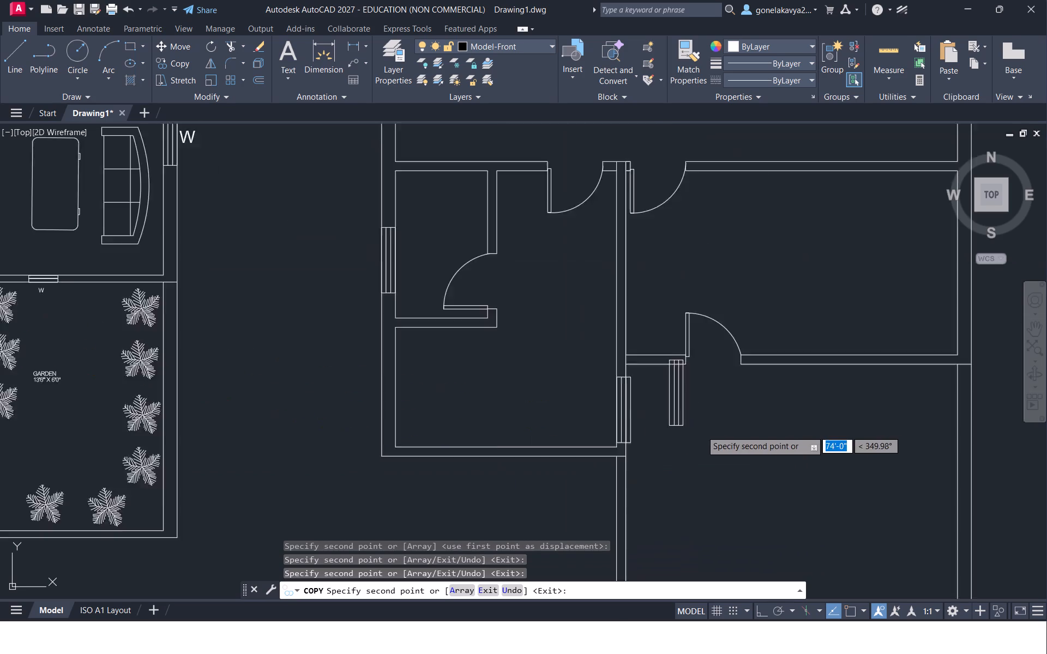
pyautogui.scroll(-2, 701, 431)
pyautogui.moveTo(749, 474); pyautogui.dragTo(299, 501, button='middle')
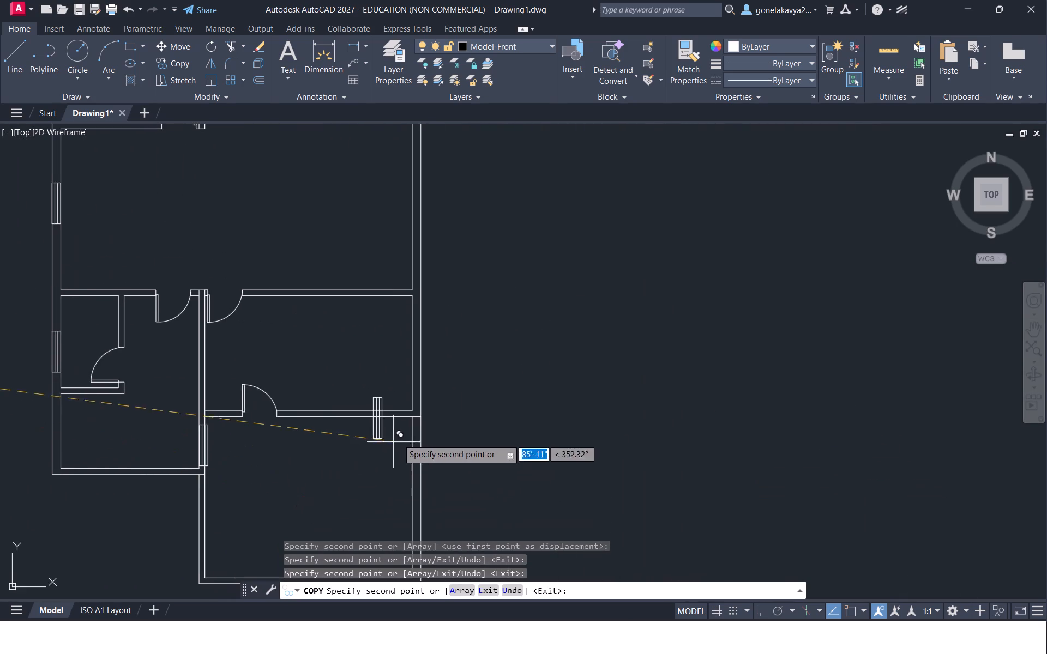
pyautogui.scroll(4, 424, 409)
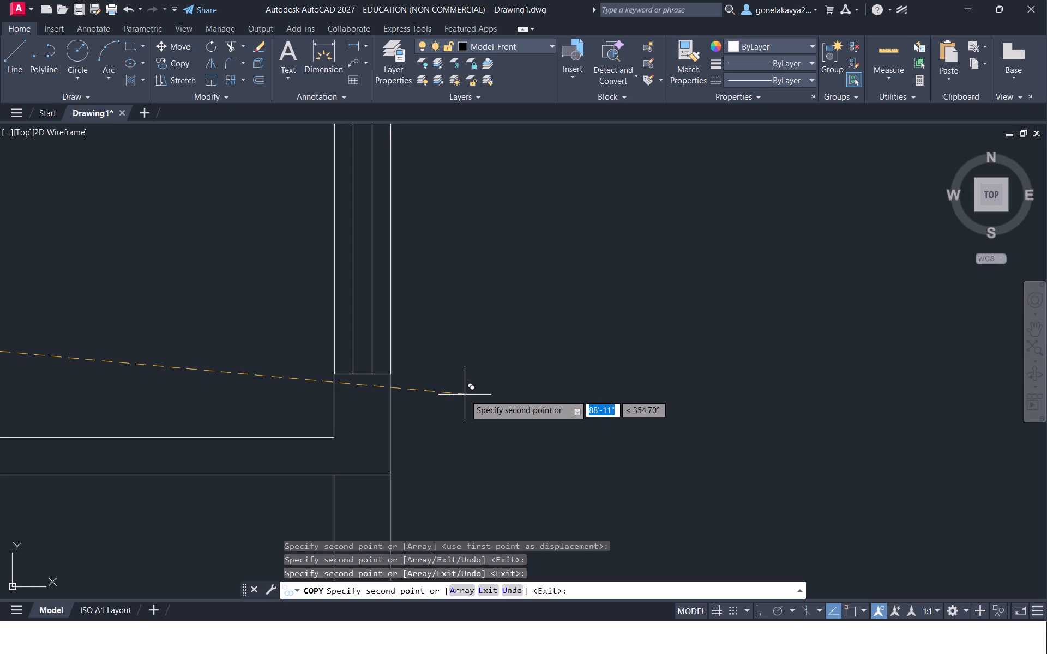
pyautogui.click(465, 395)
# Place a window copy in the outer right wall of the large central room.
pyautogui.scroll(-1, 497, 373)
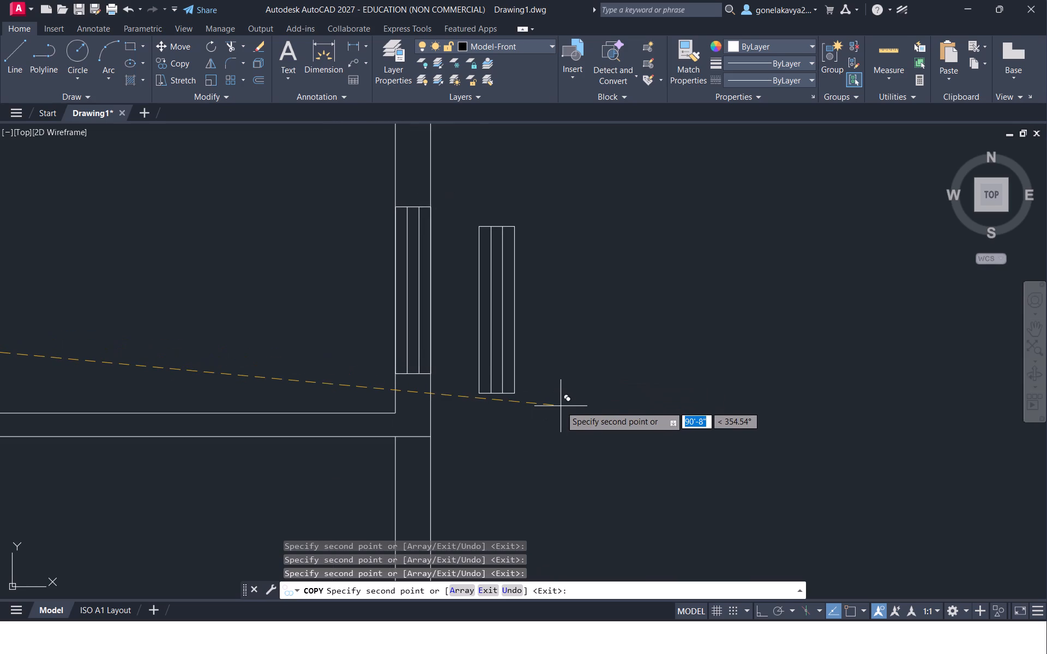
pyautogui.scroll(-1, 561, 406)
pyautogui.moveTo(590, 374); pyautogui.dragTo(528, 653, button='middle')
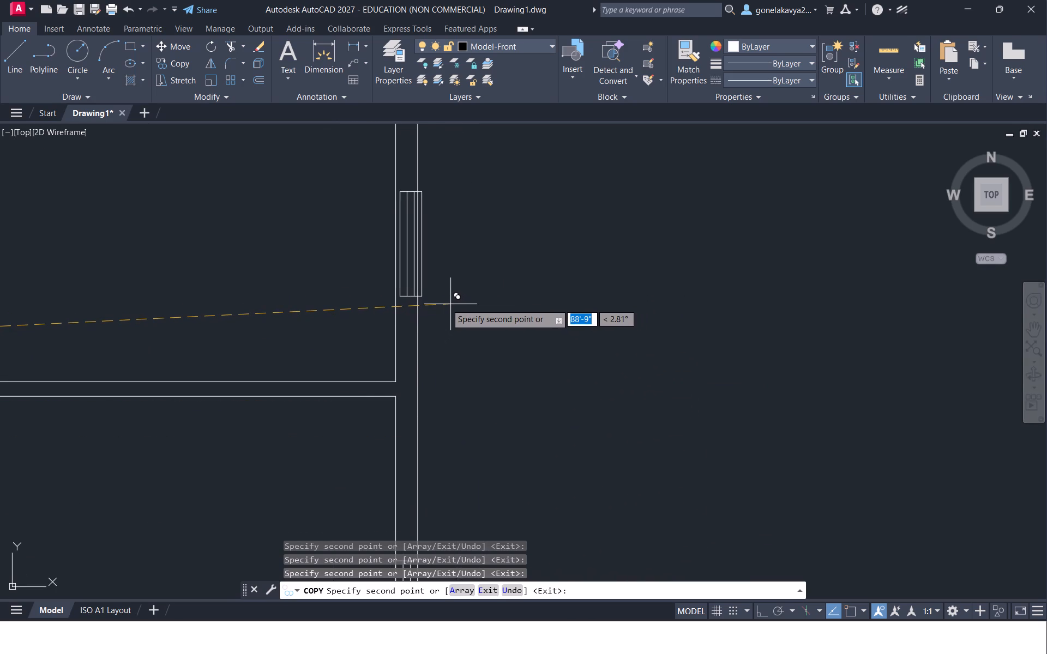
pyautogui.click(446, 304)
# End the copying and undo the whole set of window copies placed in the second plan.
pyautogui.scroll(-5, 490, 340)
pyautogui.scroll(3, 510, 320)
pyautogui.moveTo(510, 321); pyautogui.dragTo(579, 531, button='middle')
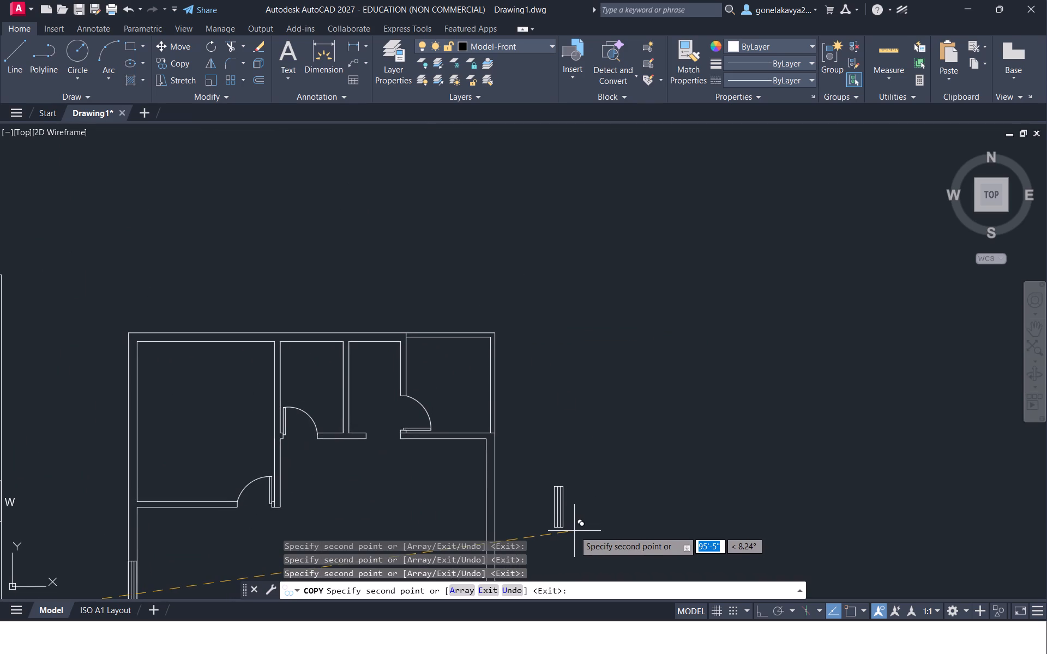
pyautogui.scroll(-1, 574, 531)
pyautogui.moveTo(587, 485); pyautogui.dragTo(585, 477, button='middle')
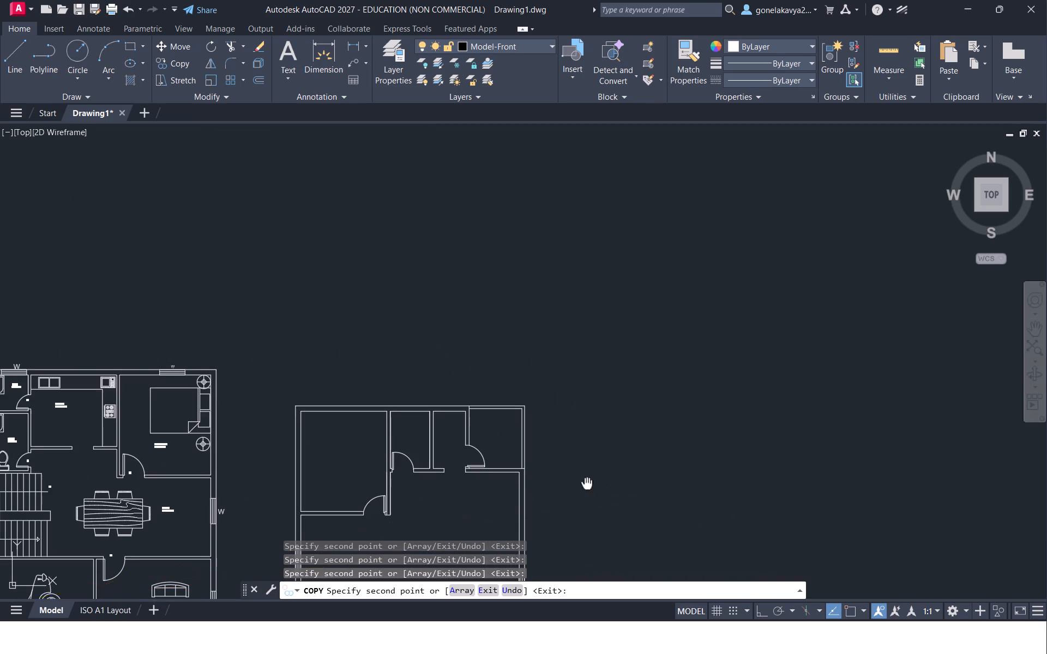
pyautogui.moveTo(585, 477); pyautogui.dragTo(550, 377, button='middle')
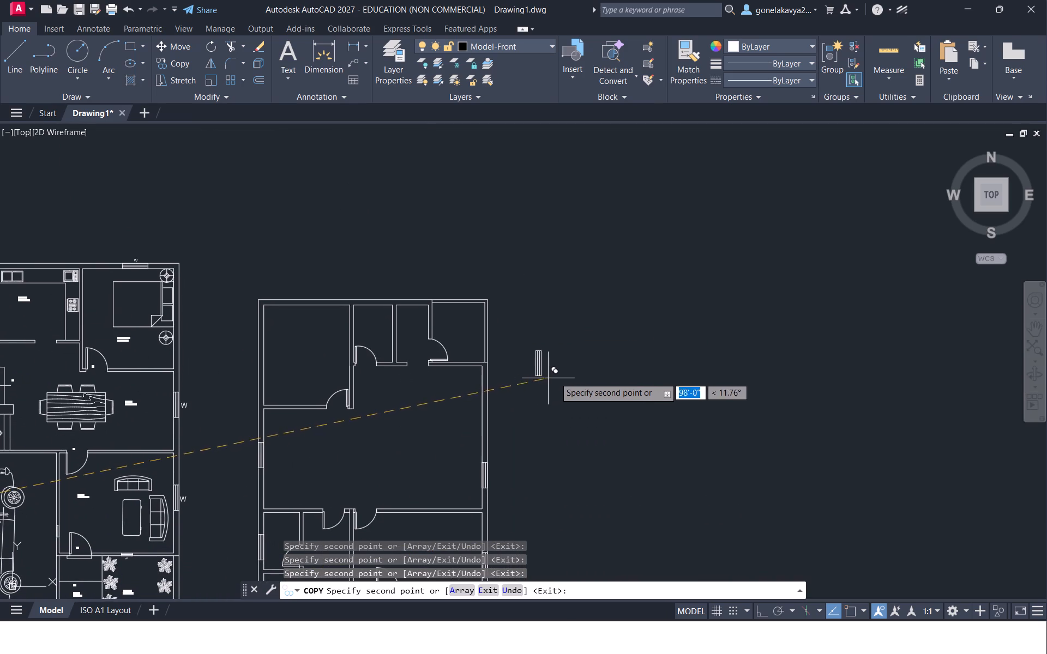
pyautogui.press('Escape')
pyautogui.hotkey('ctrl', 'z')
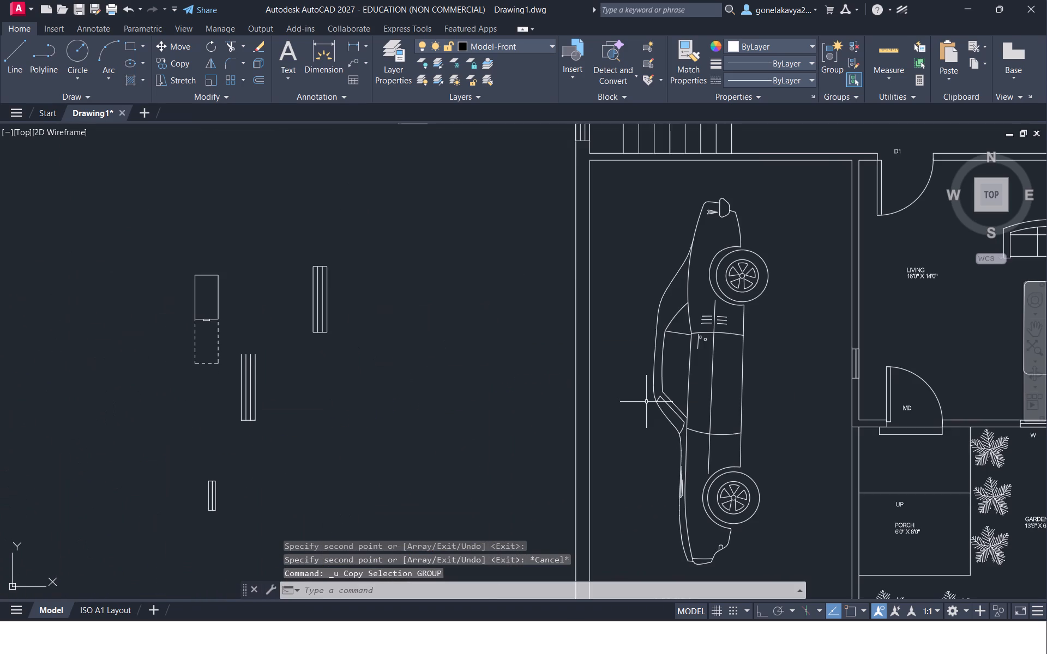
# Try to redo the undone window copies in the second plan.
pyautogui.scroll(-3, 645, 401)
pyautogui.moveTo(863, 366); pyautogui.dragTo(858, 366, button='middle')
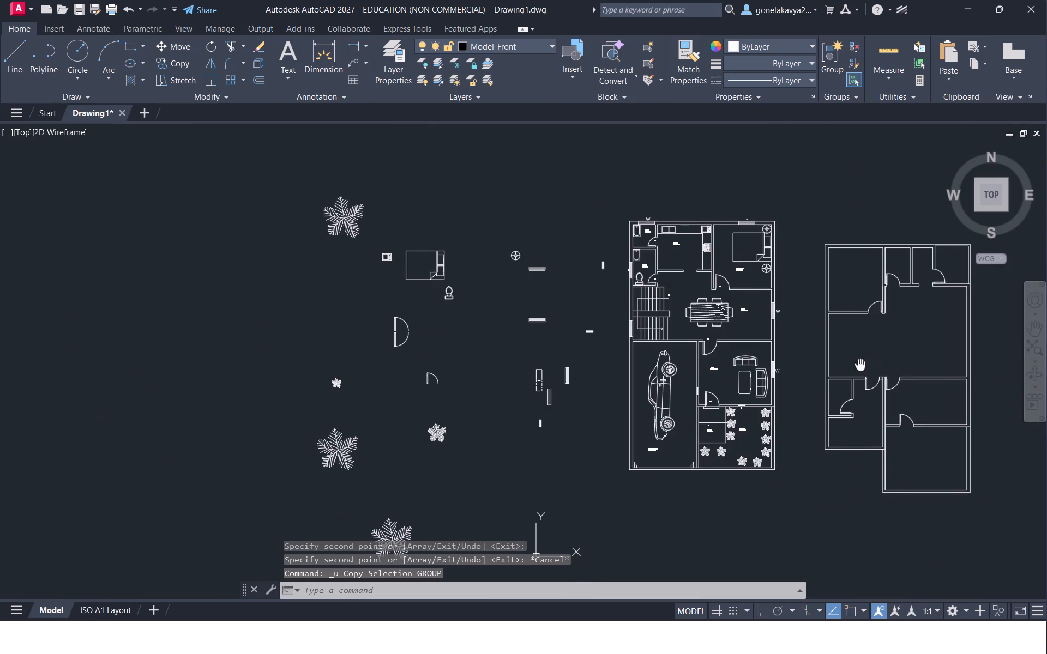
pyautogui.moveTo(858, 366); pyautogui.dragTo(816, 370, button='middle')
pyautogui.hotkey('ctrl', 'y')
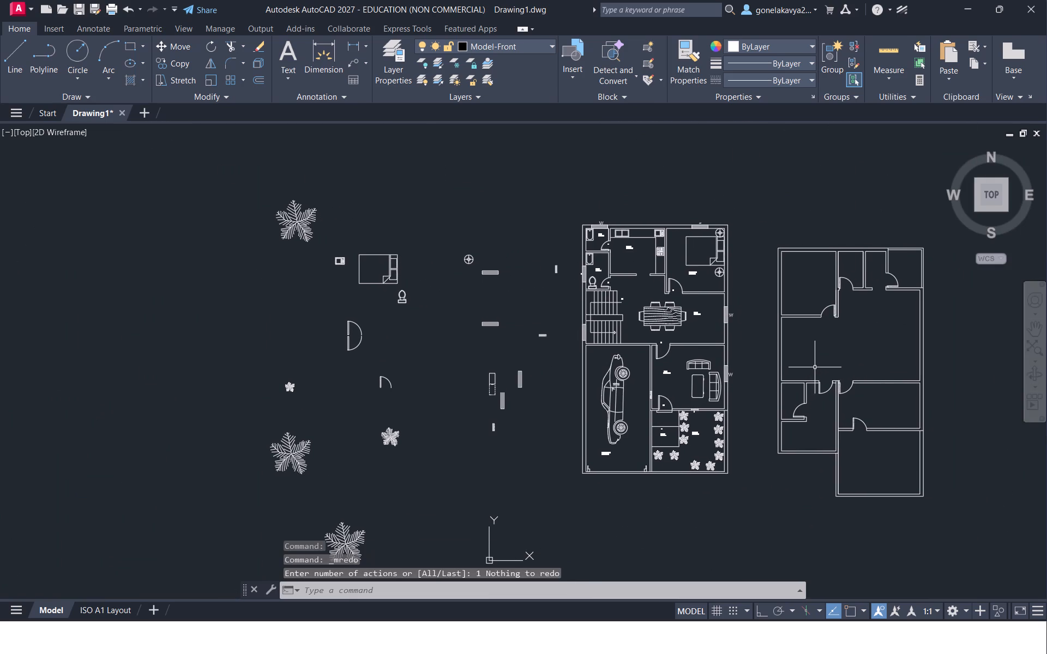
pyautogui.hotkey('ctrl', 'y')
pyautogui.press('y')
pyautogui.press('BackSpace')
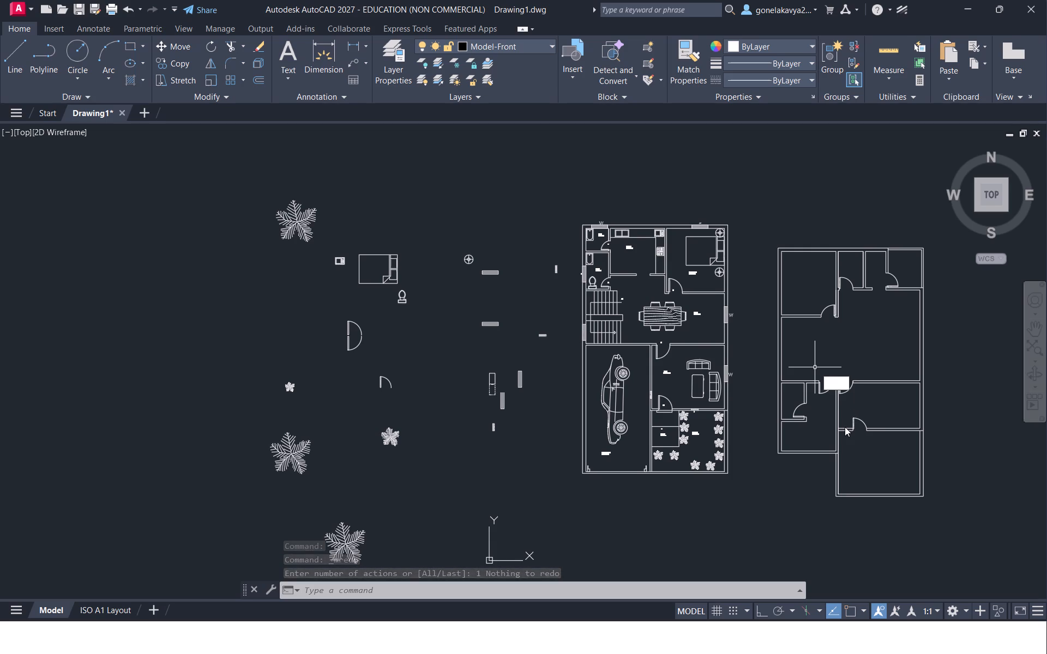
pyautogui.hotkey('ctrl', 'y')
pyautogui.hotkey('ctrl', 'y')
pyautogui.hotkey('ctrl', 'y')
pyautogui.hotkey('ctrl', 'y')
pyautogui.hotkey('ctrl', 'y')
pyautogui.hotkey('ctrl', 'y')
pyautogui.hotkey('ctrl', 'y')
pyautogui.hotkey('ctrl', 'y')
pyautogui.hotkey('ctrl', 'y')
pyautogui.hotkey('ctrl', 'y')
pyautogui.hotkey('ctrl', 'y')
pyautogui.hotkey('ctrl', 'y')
# Copy the upright window symbol beside the furnished plan into the second plan's outer left wall, at the small room below the central room.
pyautogui.scroll(-1, 822, 459)
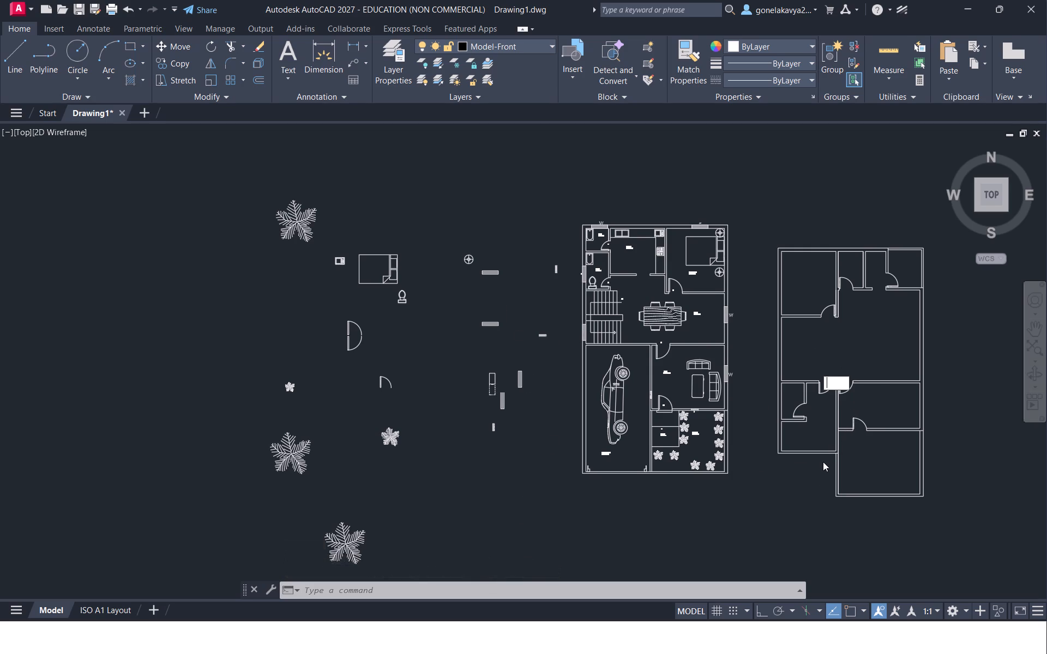
pyautogui.moveTo(823, 462); pyautogui.dragTo(467, 280, button='middle')
pyautogui.scroll(2, 386, 312)
pyautogui.moveTo(392, 312); pyautogui.dragTo(434, 557, button='middle')
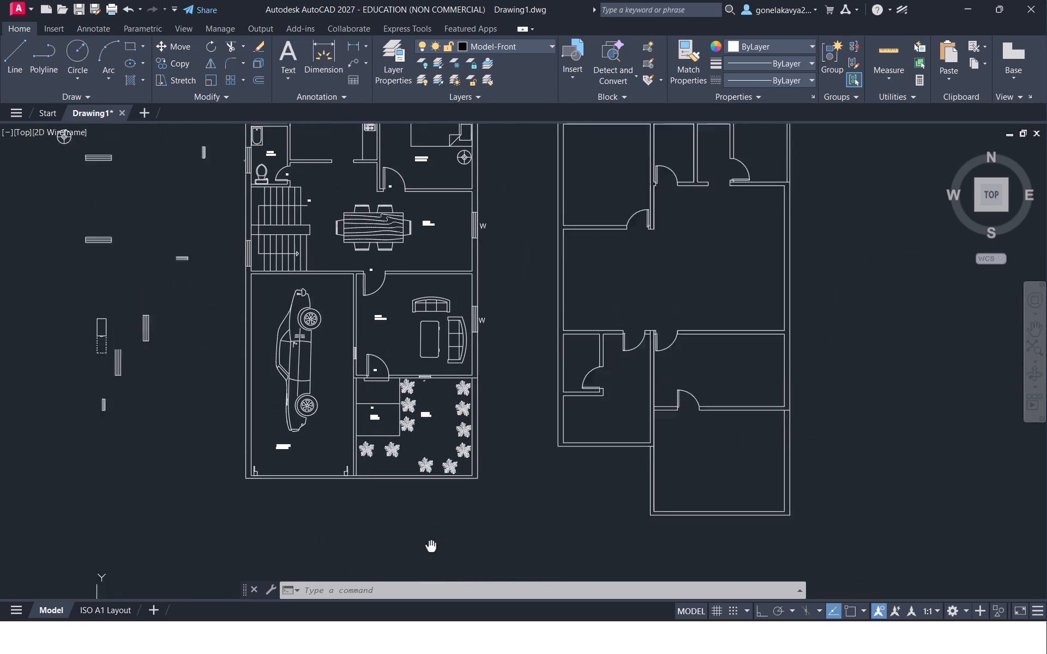
pyautogui.moveTo(434, 557); pyautogui.dragTo(441, 575, button='middle')
pyautogui.scroll(2, 135, 378)
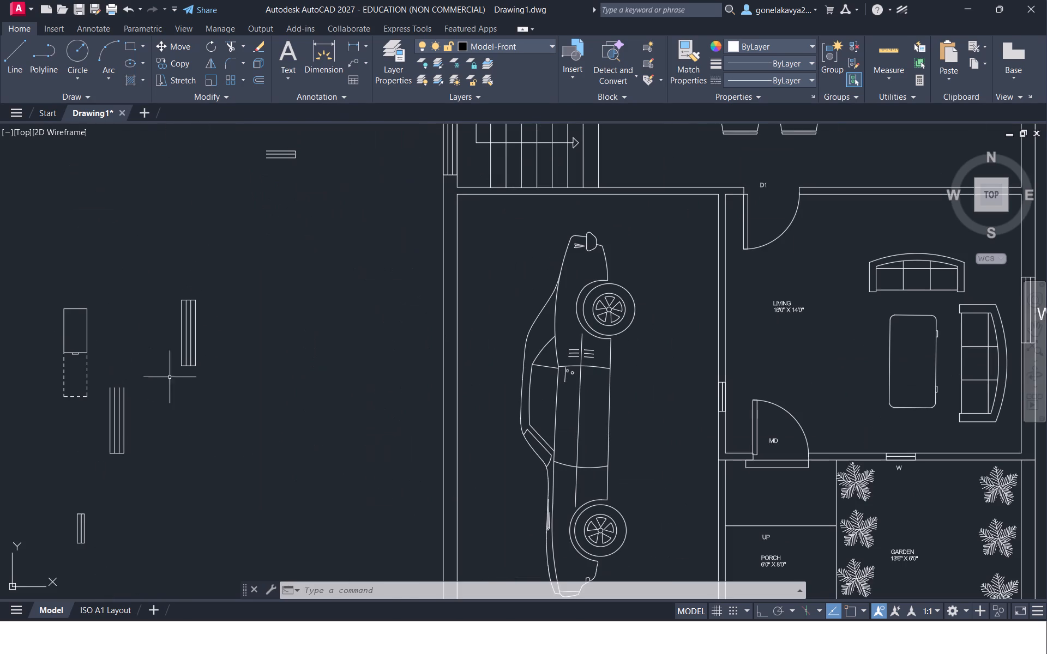
pyautogui.moveTo(200, 392); pyautogui.dragTo(210, 245)
pyautogui.rightClick(261, 281)
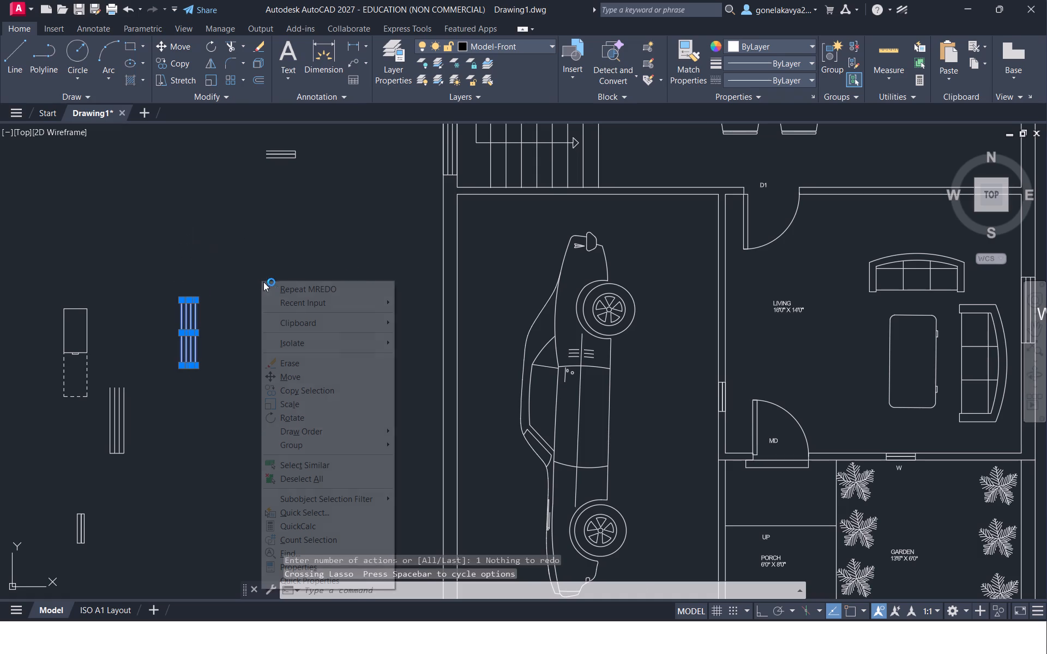
pyautogui.click(358, 389)
pyautogui.moveTo(276, 361); pyautogui.dragTo(276, 361)
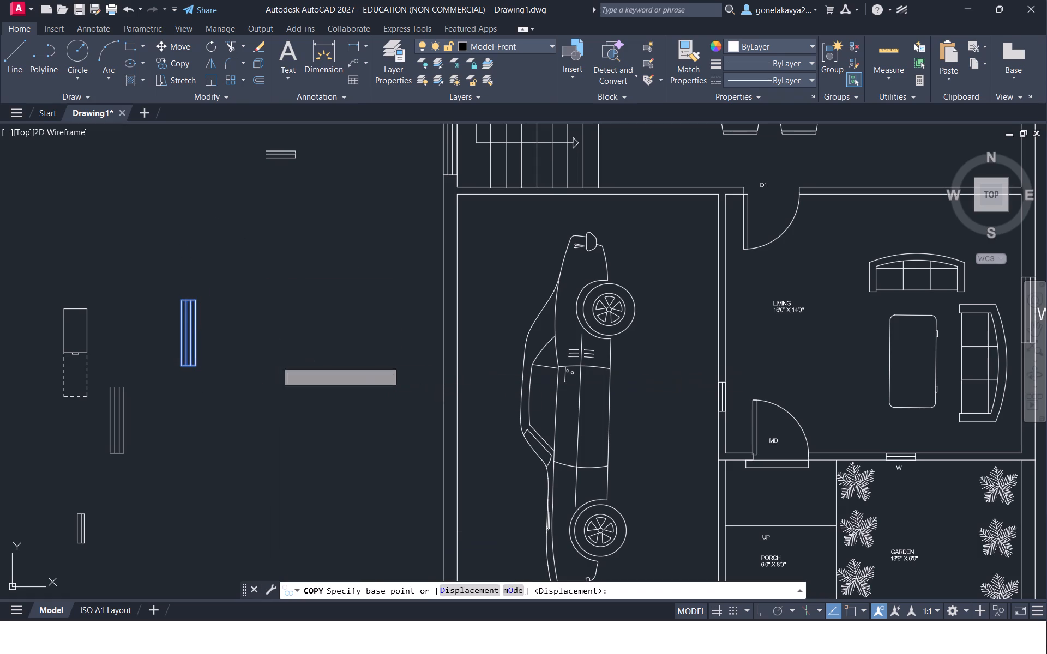
pyautogui.moveTo(276, 361); pyautogui.dragTo(348, 373)
pyautogui.moveTo(889, 387); pyautogui.dragTo(100, 173, button='middle')
pyautogui.scroll(-1, 350, 300)
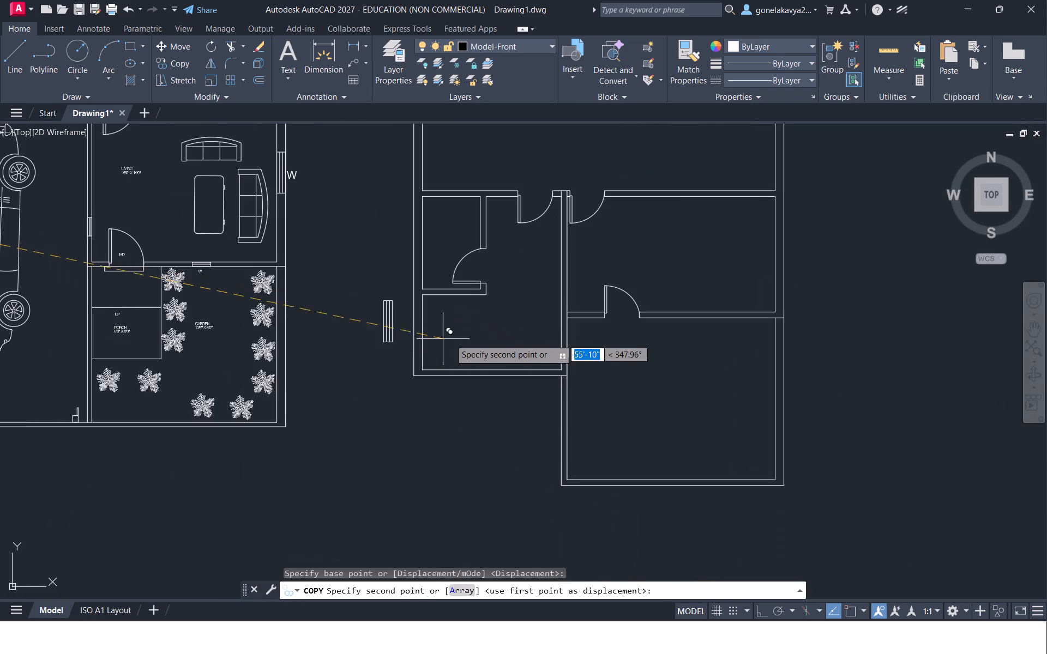
pyautogui.click(472, 268)
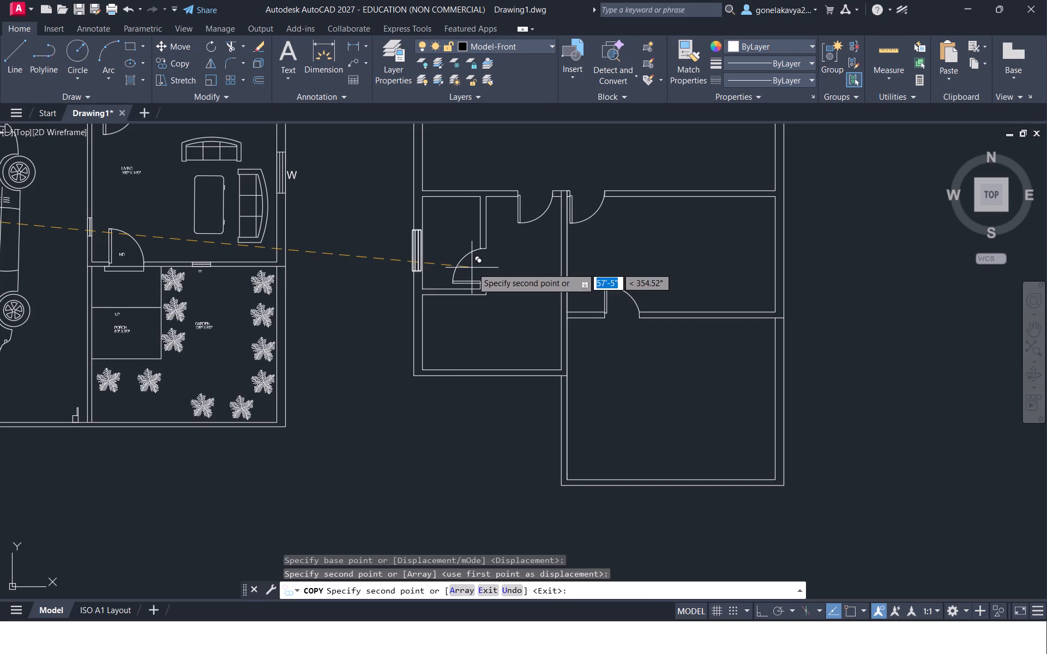
pyautogui.hotkey('ctrl', 'z')
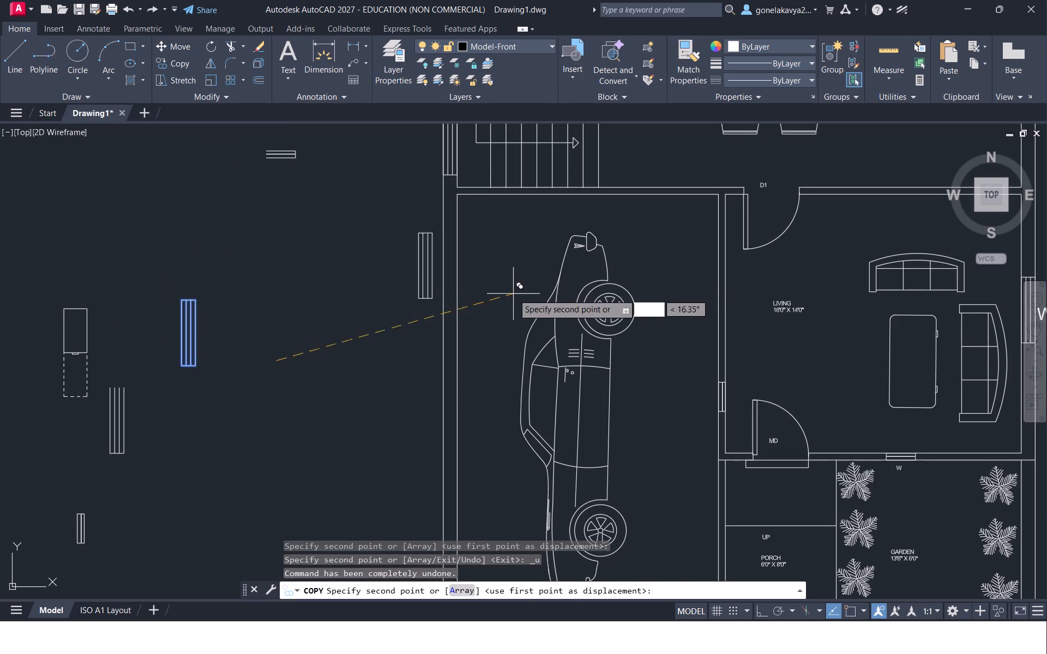
pyautogui.scroll(-2, 988, 404)
pyautogui.moveTo(990, 408); pyautogui.dragTo(243, 278, button='middle')
pyautogui.scroll(3, 399, 316)
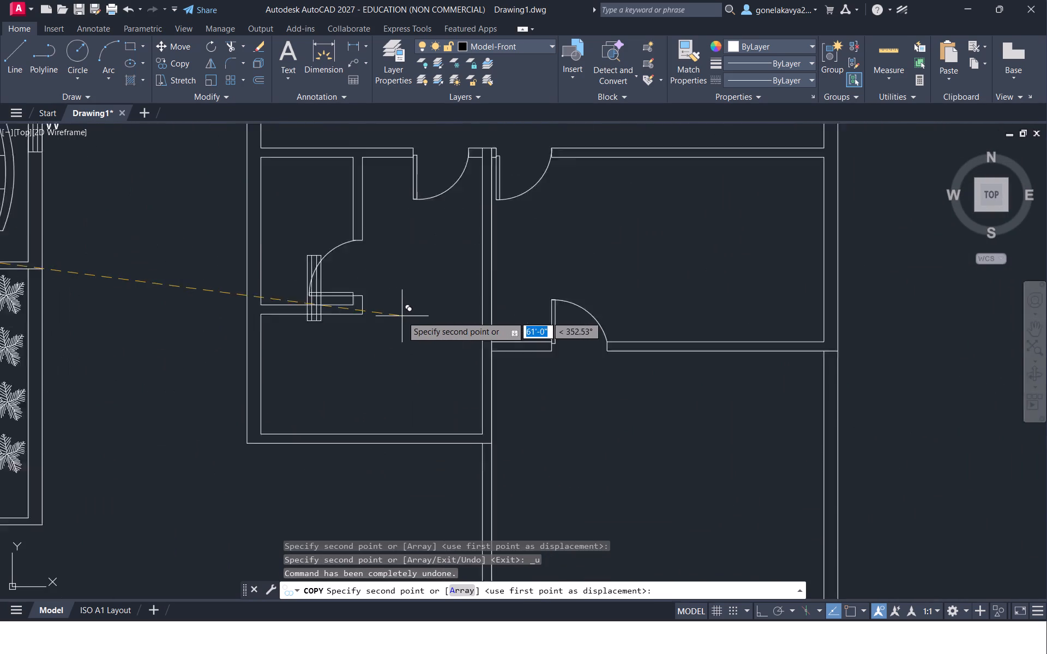
pyautogui.scroll(1, 402, 316)
pyautogui.moveTo(262, 257); pyautogui.dragTo(581, 479, button='middle')
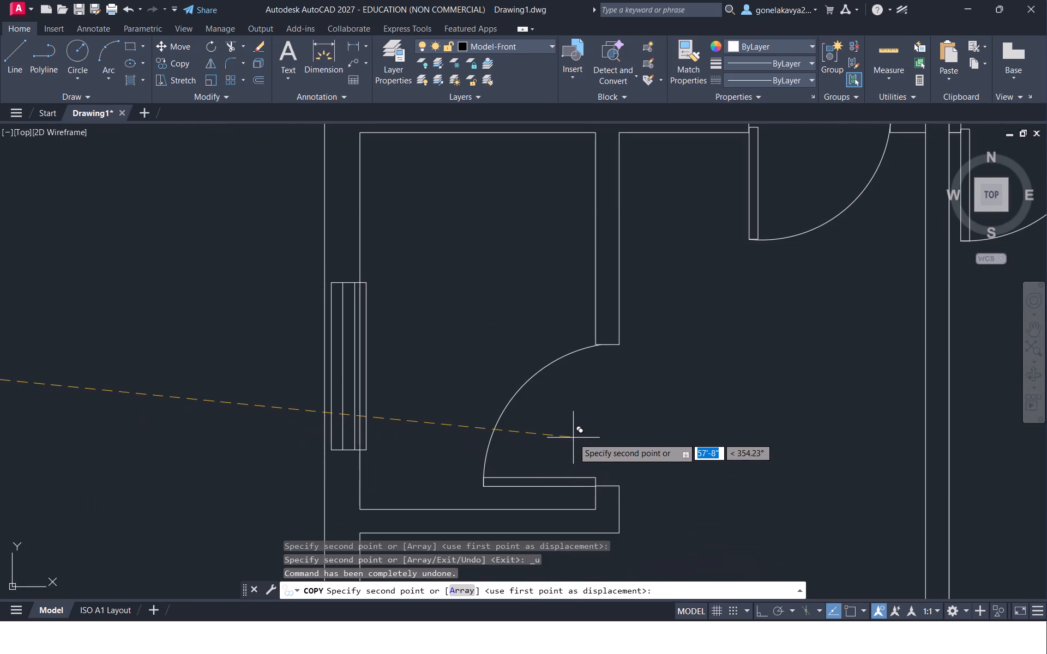
pyautogui.click(566, 433)
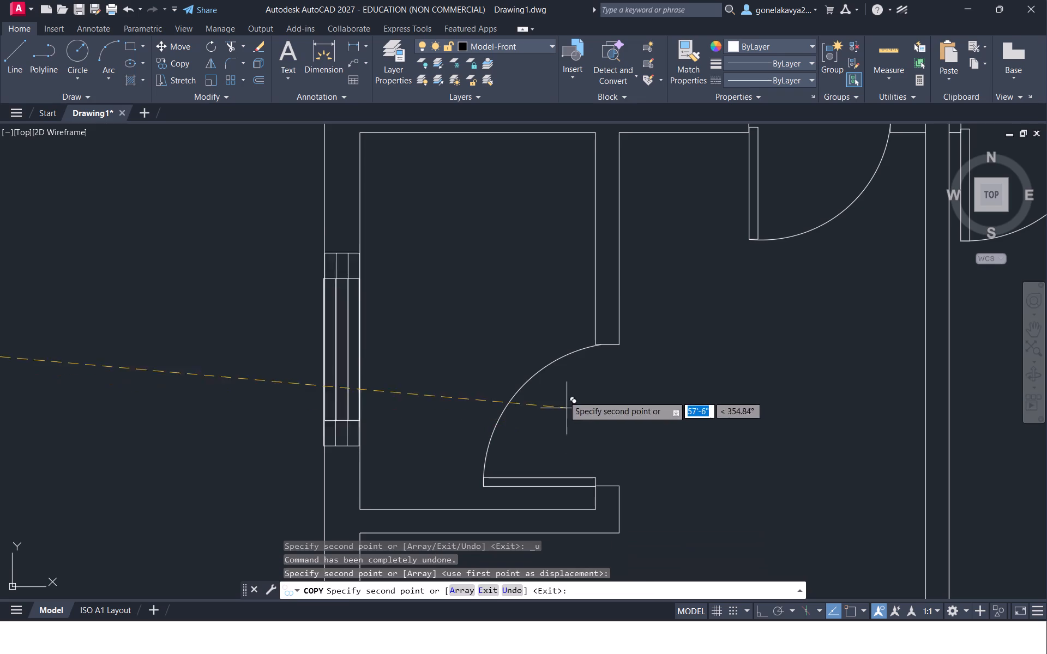
# Place a window copy in the outer left wall of the large central room, below the upper-left room.
pyautogui.scroll(-1, 609, 317)
pyautogui.moveTo(618, 261); pyautogui.dragTo(553, 547, button='middle')
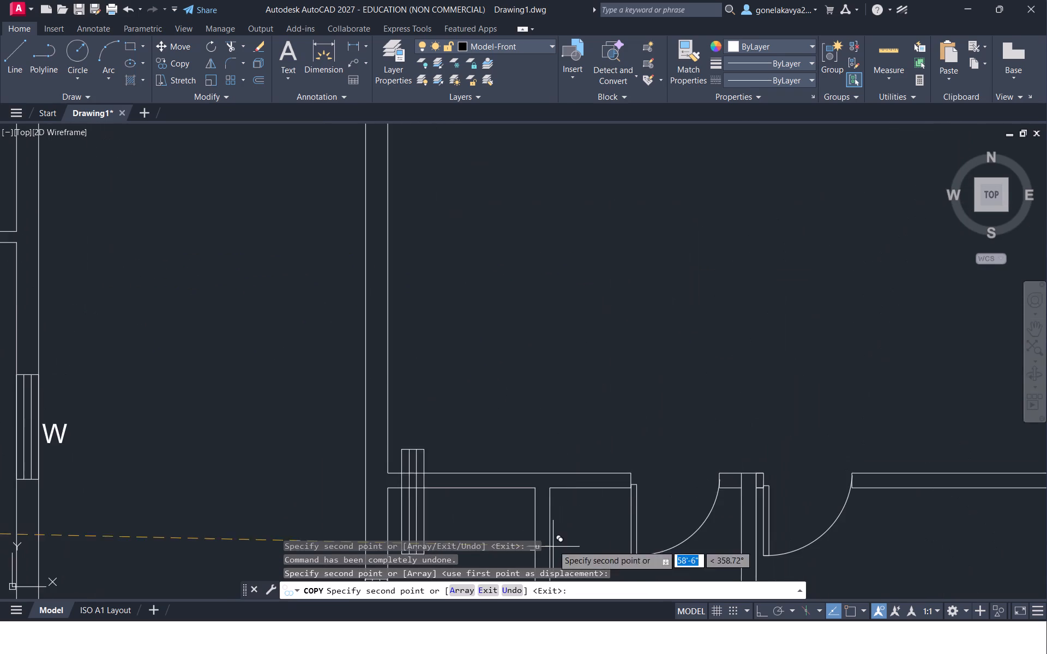
pyautogui.scroll(-2, 561, 447)
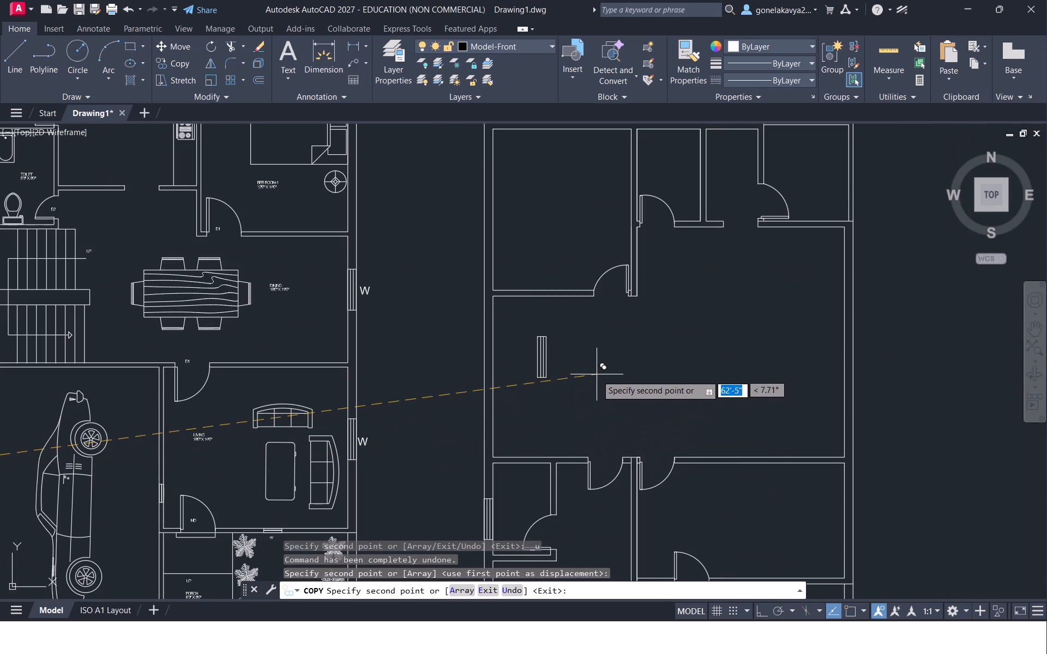
pyautogui.scroll(2, 571, 355)
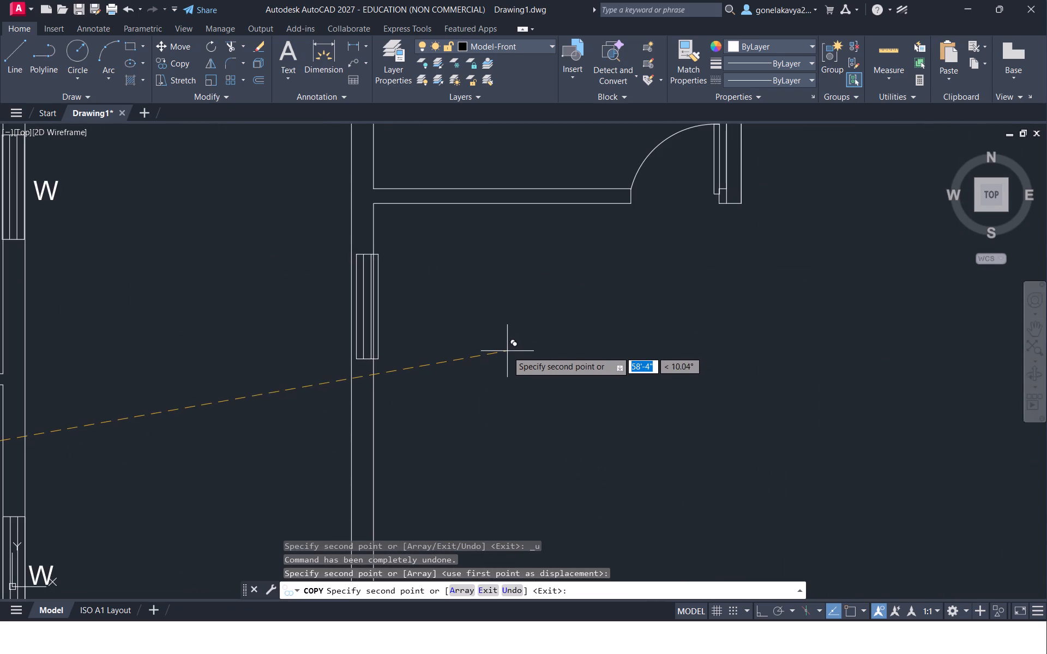
pyautogui.click(502, 351)
# Place a window copy in the wall between the lower-left room and the bottom room, just below the bottom room's upper wall.
pyautogui.moveTo(519, 336); pyautogui.dragTo(523, 586, button='middle')
pyautogui.scroll(-2, 535, 578)
pyautogui.moveTo(627, 587); pyautogui.dragTo(252, 328, button='middle')
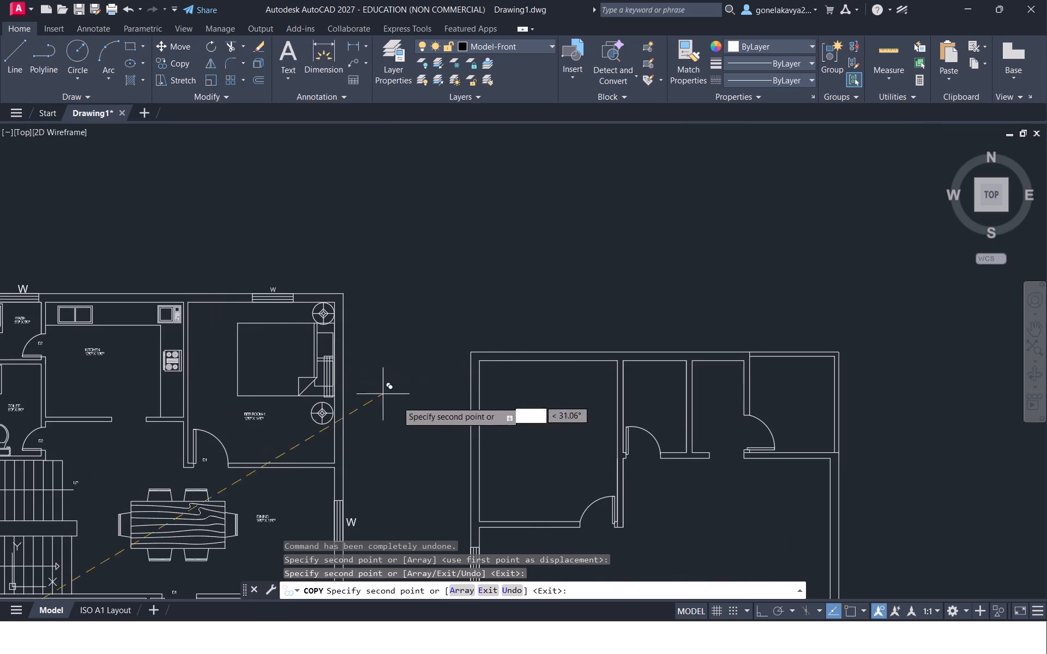
pyautogui.moveTo(591, 502); pyautogui.dragTo(369, 96, button='middle')
pyautogui.scroll(2, 474, 422)
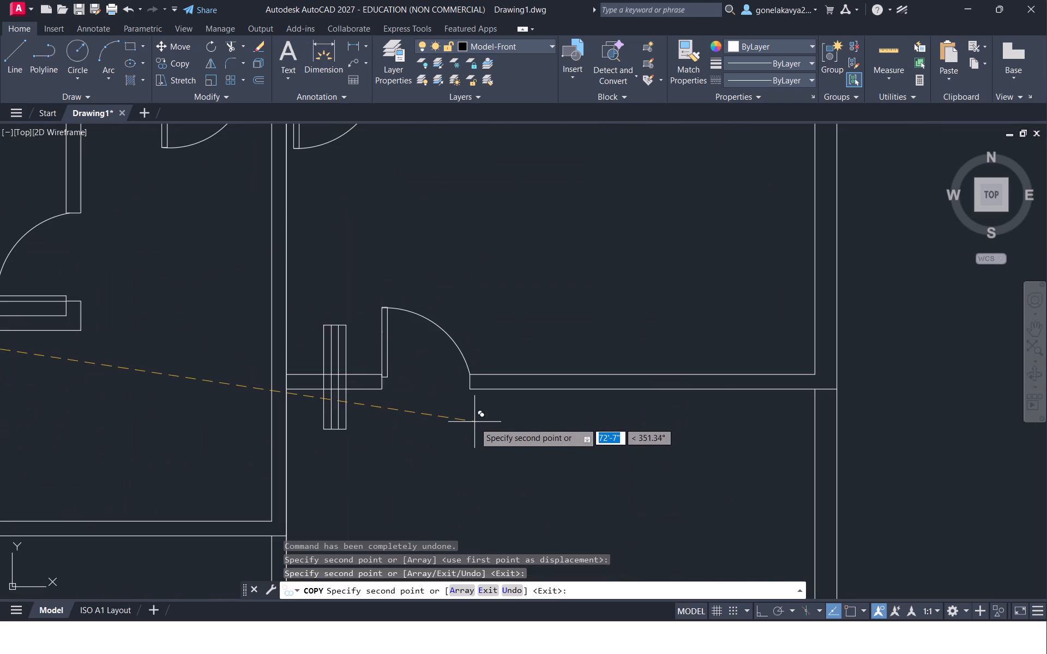
pyautogui.moveTo(484, 454); pyautogui.dragTo(468, 308, button='middle')
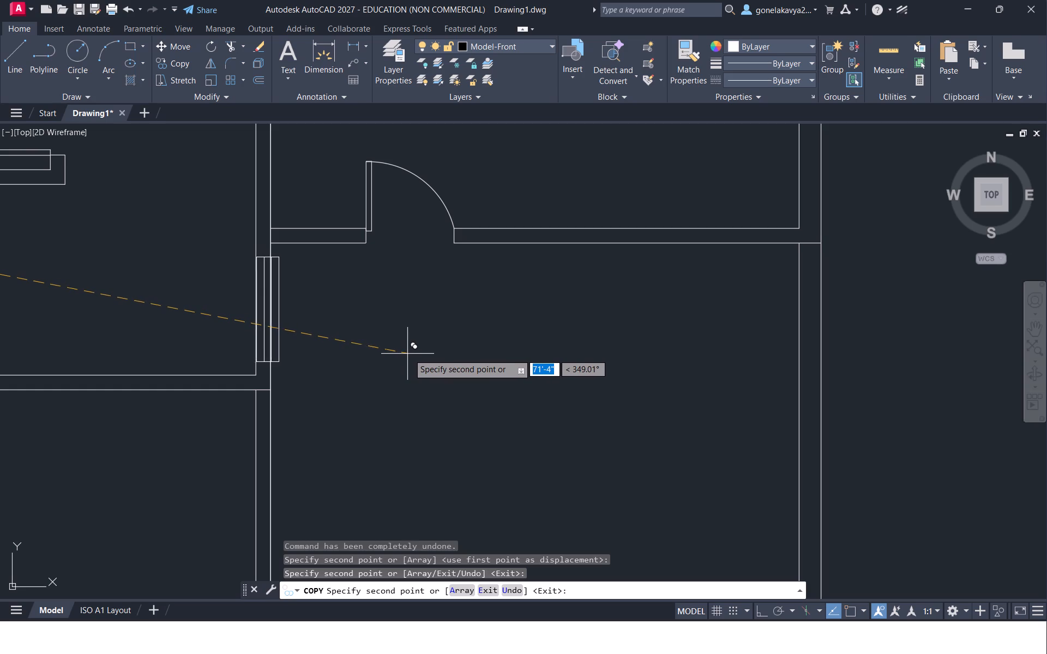
pyautogui.scroll(2, 408, 354)
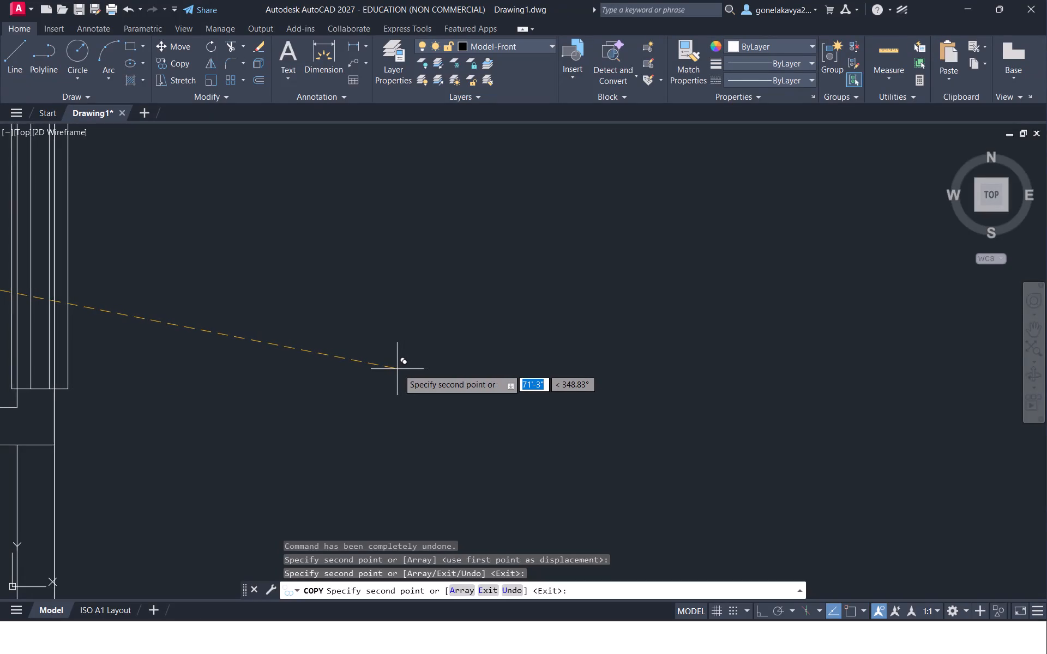
pyautogui.click(402, 368)
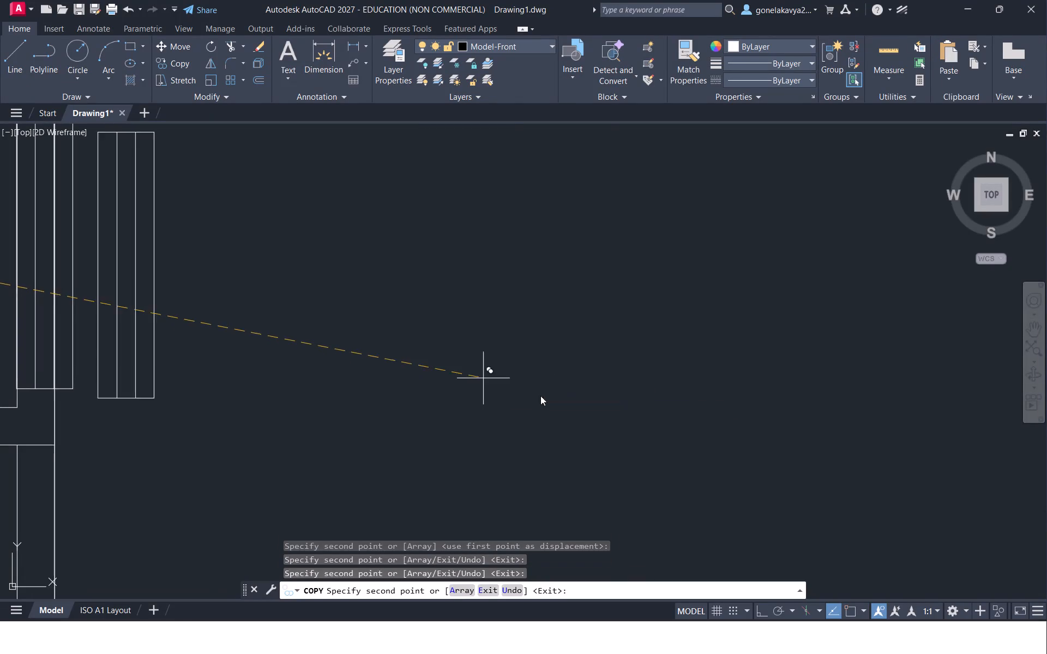
# Place a window copy in the outer right wall of the lower-right room, between the central room and the bottom room.
pyautogui.scroll(-2, 541, 396)
pyautogui.moveTo(784, 457); pyautogui.dragTo(265, 624, button='middle')
pyautogui.scroll(-4, 342, 576)
pyautogui.scroll(-5, 529, 361)
pyautogui.scroll(2, 577, 288)
pyautogui.moveTo(594, 349); pyautogui.dragTo(496, 208, button='middle')
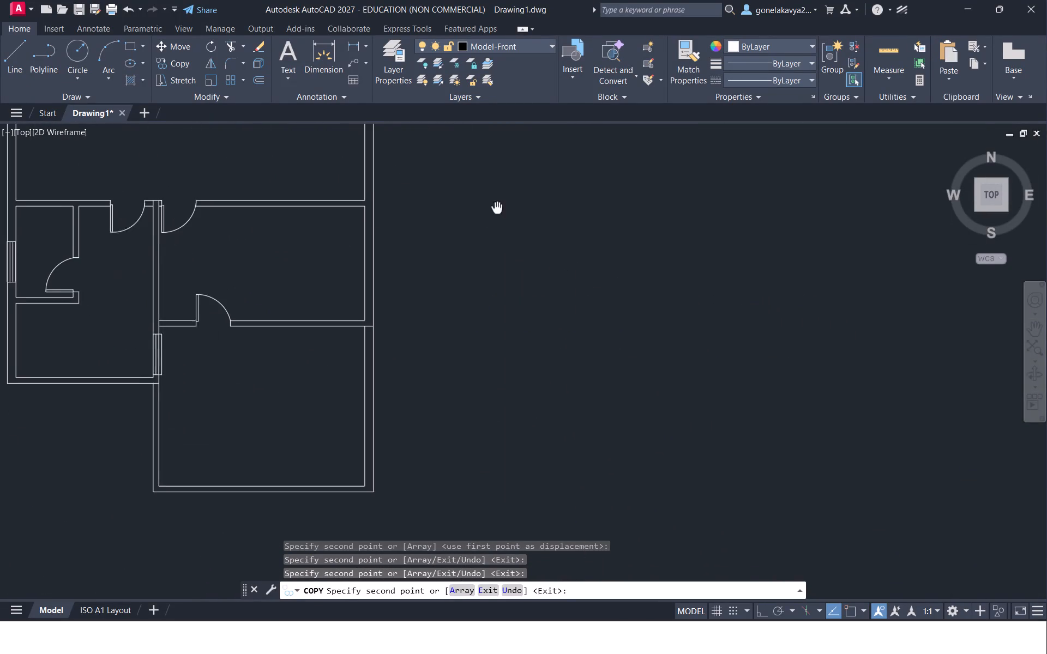
pyautogui.moveTo(496, 208); pyautogui.dragTo(495, 211, button='middle')
pyautogui.scroll(3, 449, 281)
pyautogui.moveTo(417, 299); pyautogui.dragTo(630, 462, button='middle')
pyautogui.scroll(-2, 630, 462)
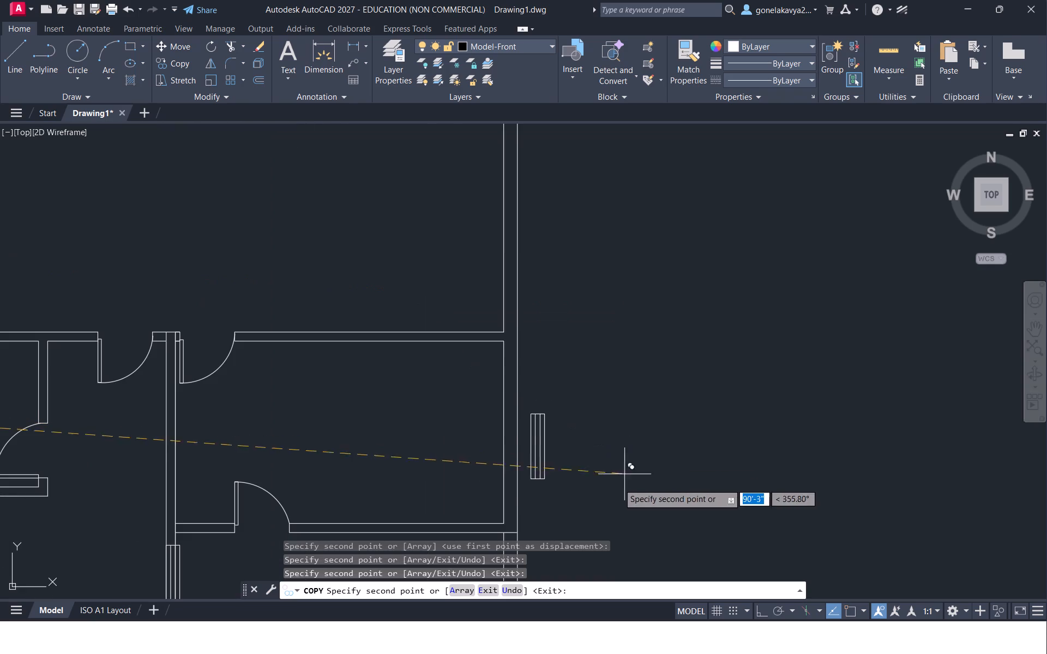
pyautogui.click(598, 453)
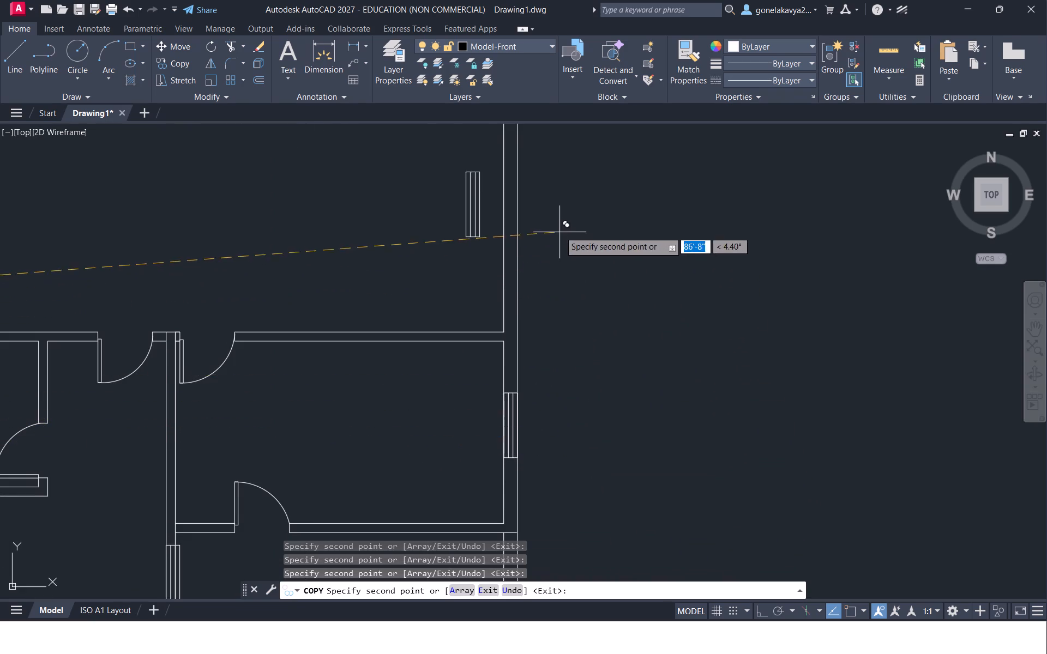
# Place a window copy in the outer right wall of the large central room and end the copying.
pyautogui.moveTo(559, 231); pyautogui.dragTo(518, 414, button='middle')
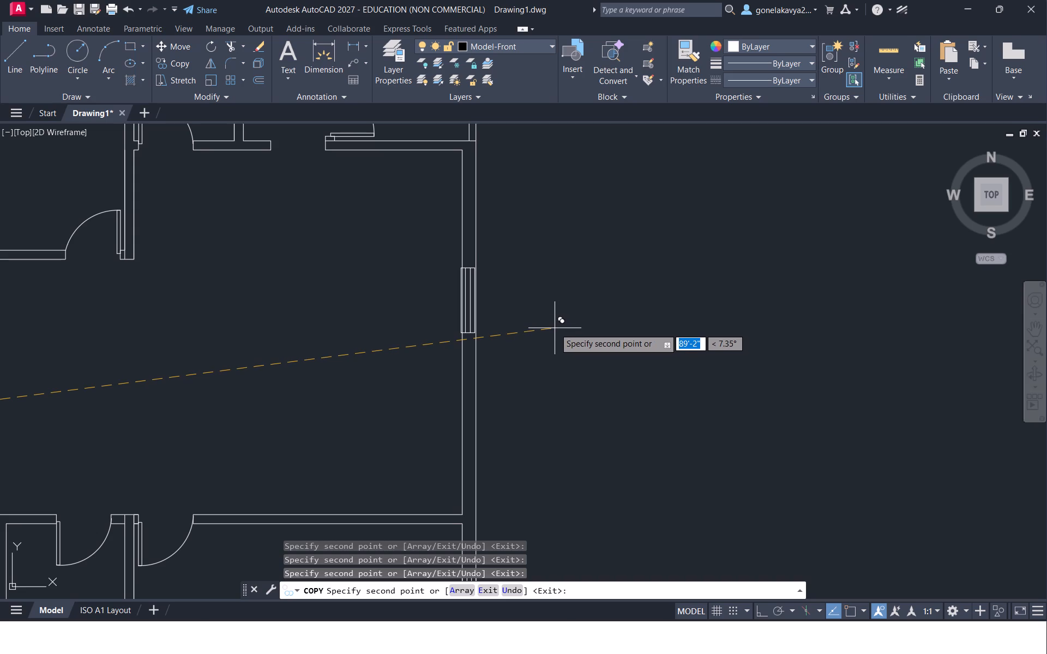
pyautogui.click(556, 328)
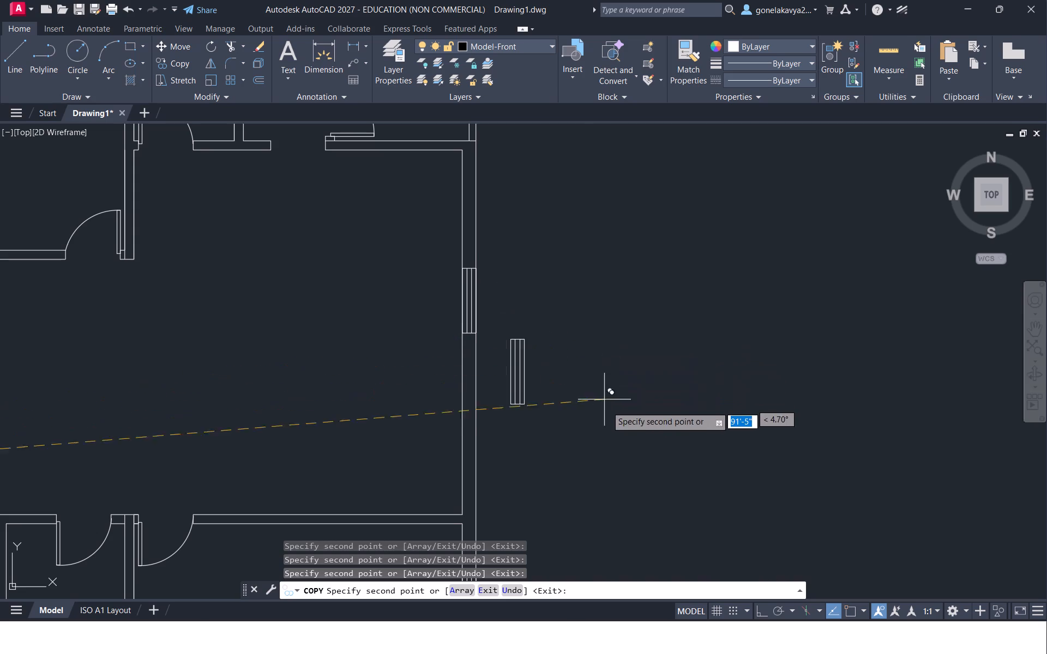
pyautogui.press('Escape')
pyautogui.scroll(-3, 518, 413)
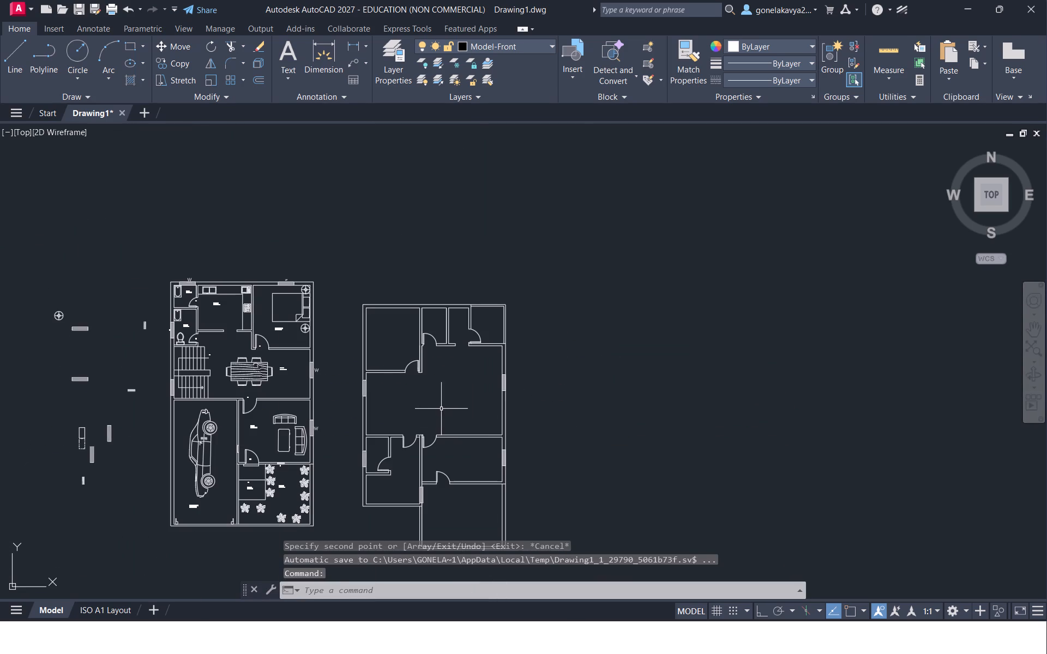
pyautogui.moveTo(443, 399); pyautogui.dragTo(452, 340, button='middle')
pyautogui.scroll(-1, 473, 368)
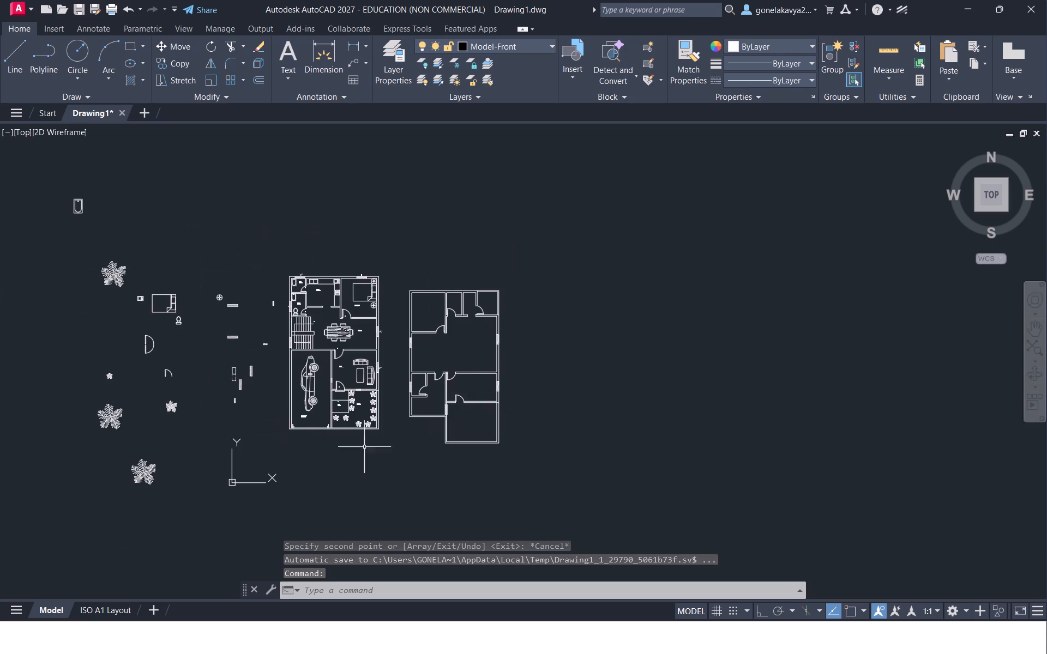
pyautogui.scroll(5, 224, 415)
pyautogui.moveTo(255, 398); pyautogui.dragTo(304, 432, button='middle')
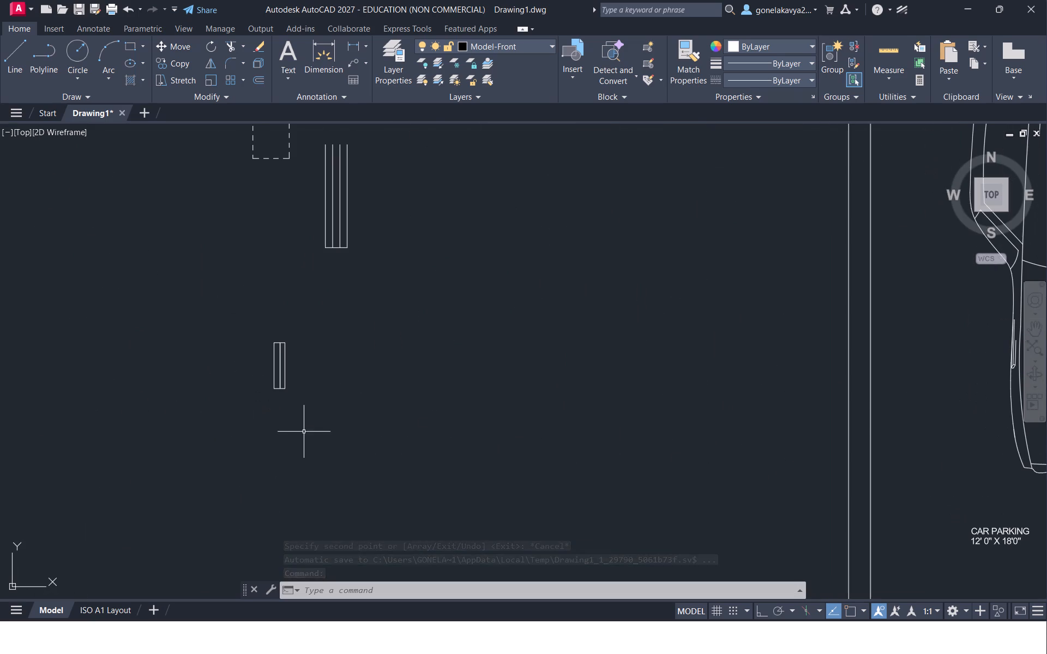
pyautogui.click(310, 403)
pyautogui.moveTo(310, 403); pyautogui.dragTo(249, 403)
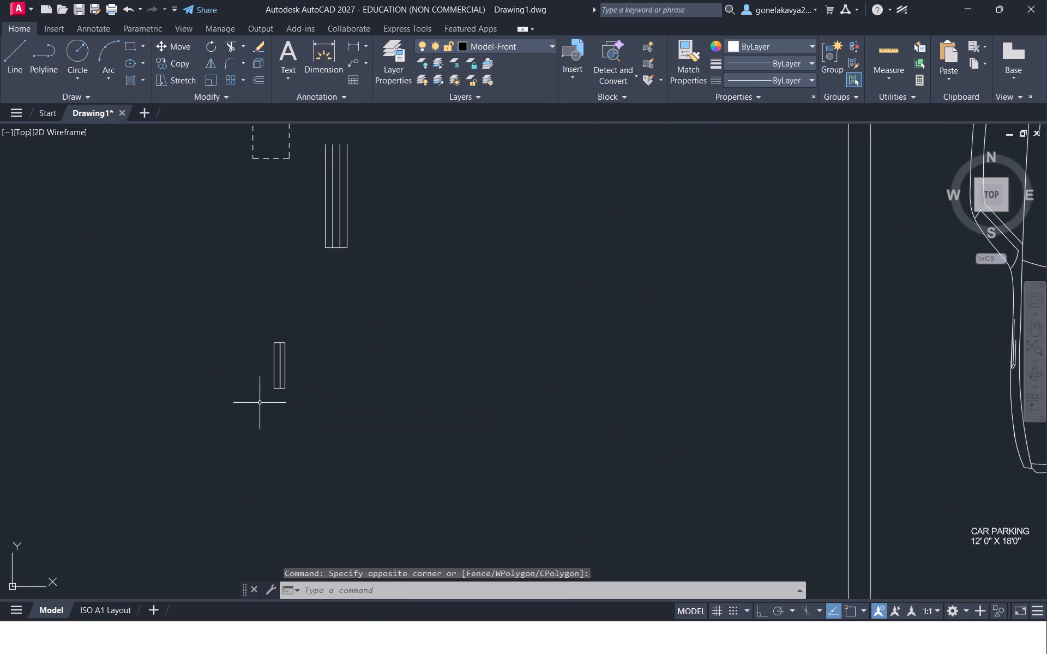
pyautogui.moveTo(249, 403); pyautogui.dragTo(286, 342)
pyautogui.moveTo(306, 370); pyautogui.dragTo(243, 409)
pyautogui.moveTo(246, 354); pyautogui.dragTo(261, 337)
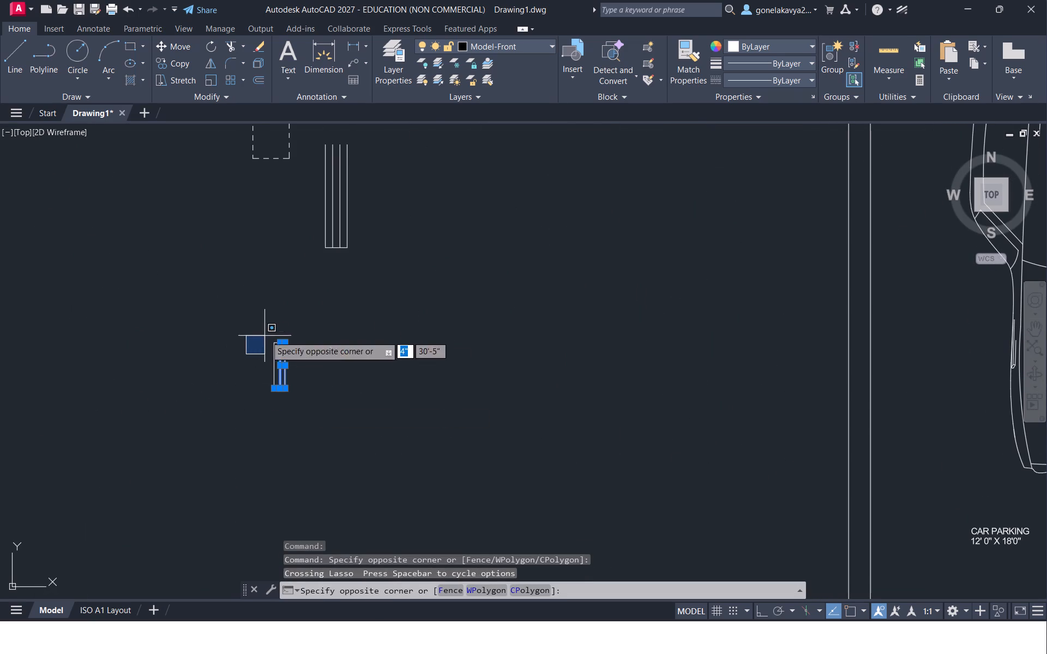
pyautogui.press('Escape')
# Copy the horizontal window symbol beside the furnished plan into the top outer wall of the second plan's upper-left room.
pyautogui.scroll(-4, 381, 346)
pyautogui.scroll(3, 401, 268)
pyautogui.moveTo(356, 258); pyautogui.dragTo(421, 448, button='middle')
pyautogui.moveTo(401, 426); pyautogui.dragTo(374, 313)
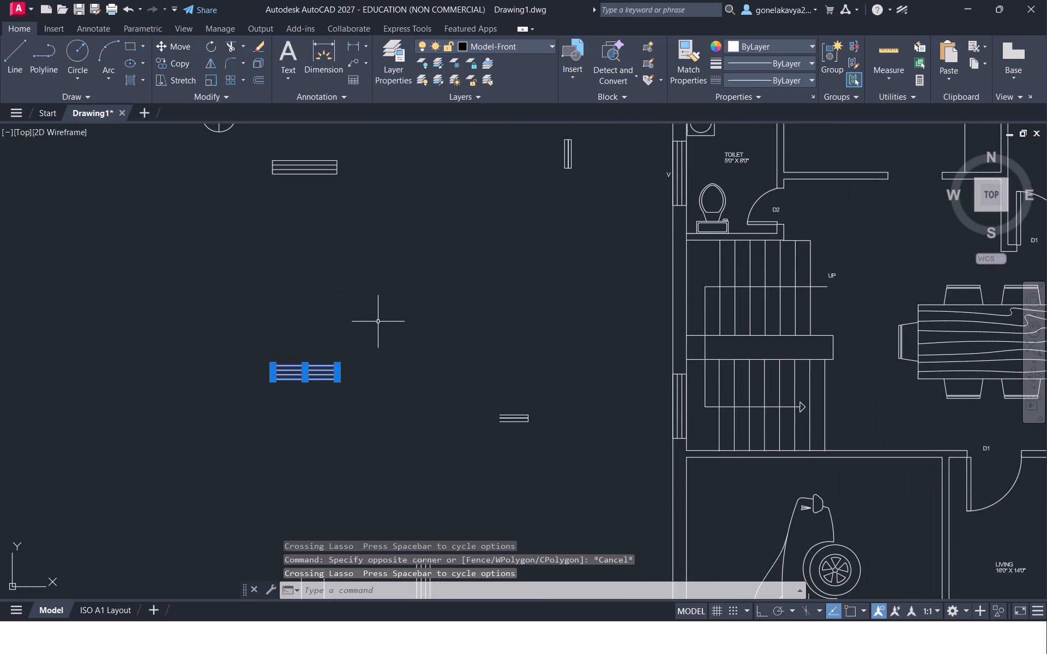
pyautogui.rightClick(378, 322)
pyautogui.click(485, 122)
pyautogui.moveTo(433, 354); pyautogui.dragTo(444, 354, button='middle')
pyautogui.moveTo(444, 363); pyautogui.dragTo(477, 363)
pyautogui.scroll(-3, 823, 318)
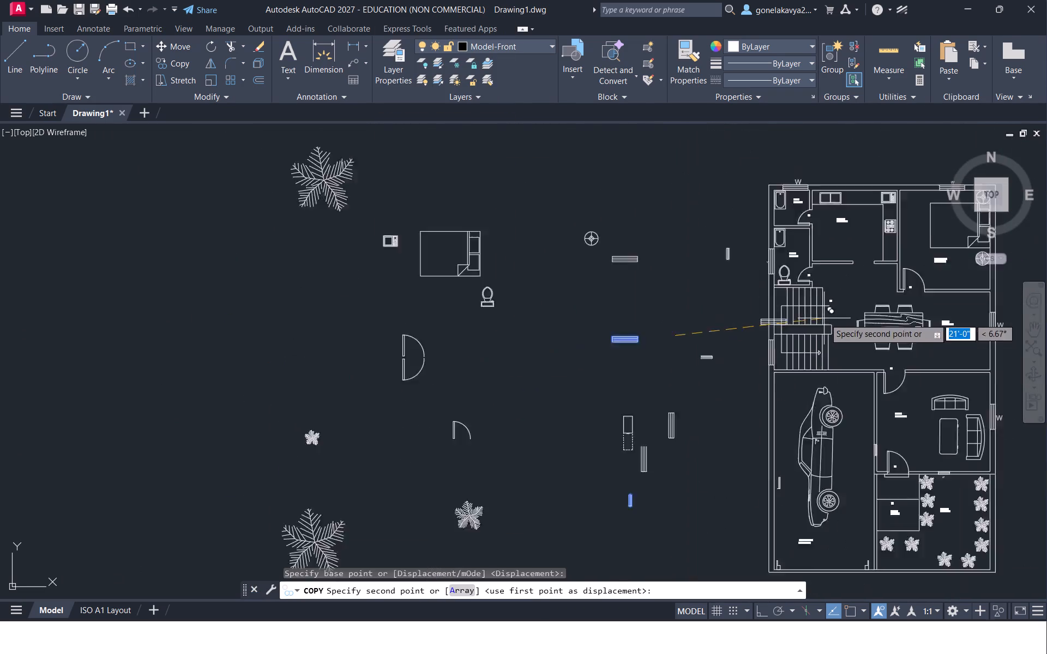
pyautogui.moveTo(832, 317); pyautogui.dragTo(194, 344, button='middle')
pyautogui.scroll(3, 419, 318)
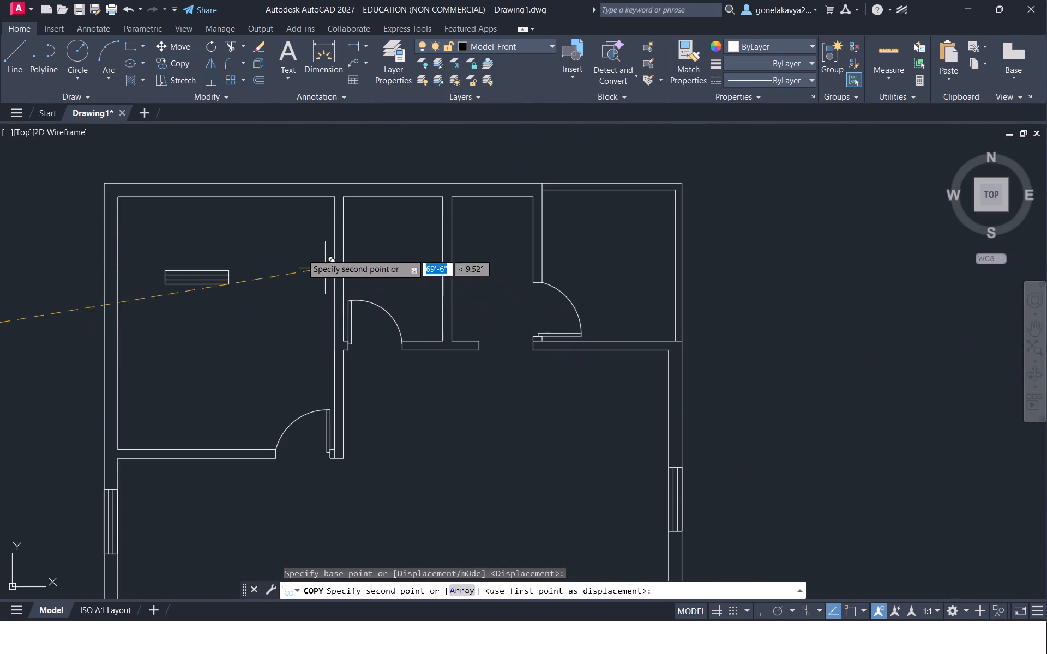
pyautogui.moveTo(265, 229); pyautogui.dragTo(341, 304, button='middle')
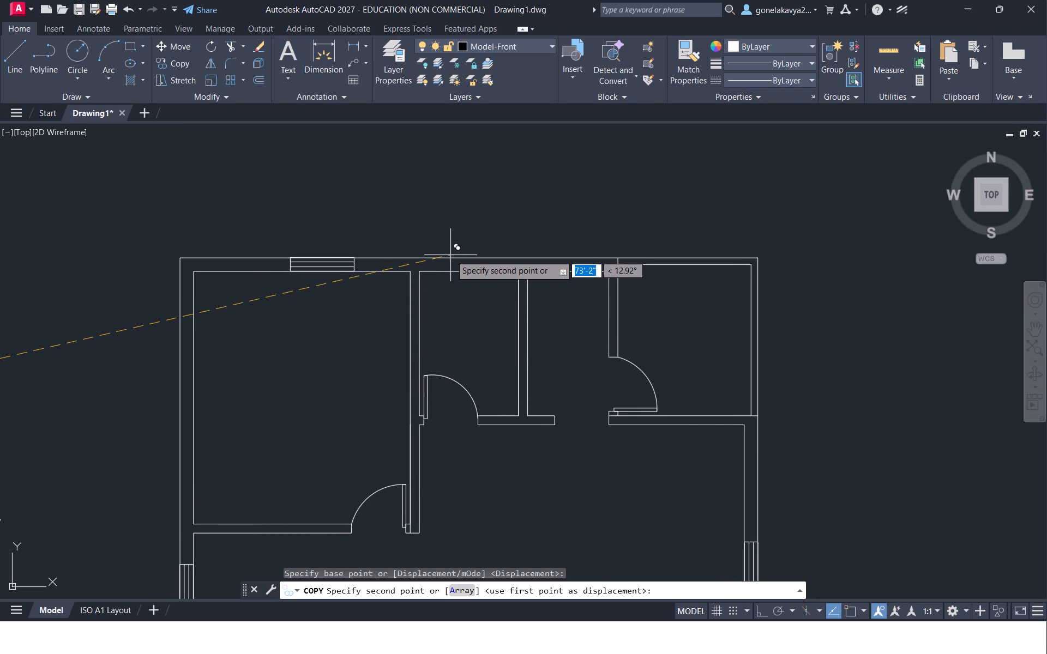
pyautogui.click(450, 255)
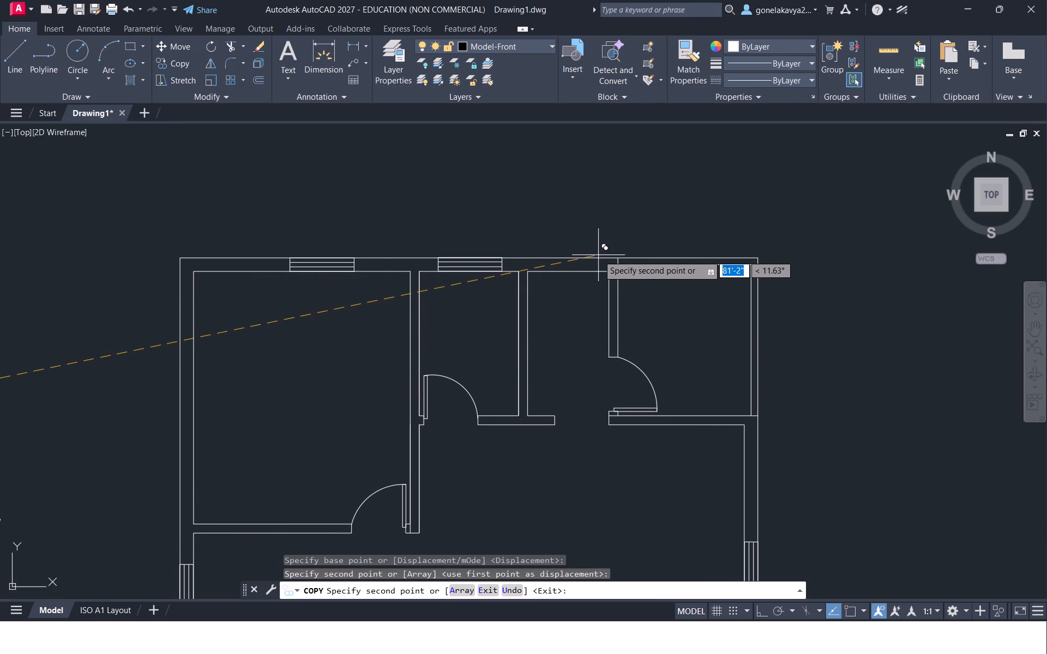
# Place another horizontal window copy in the top outer wall of the small room adjoining the upper-left room.
pyautogui.click(598, 255)
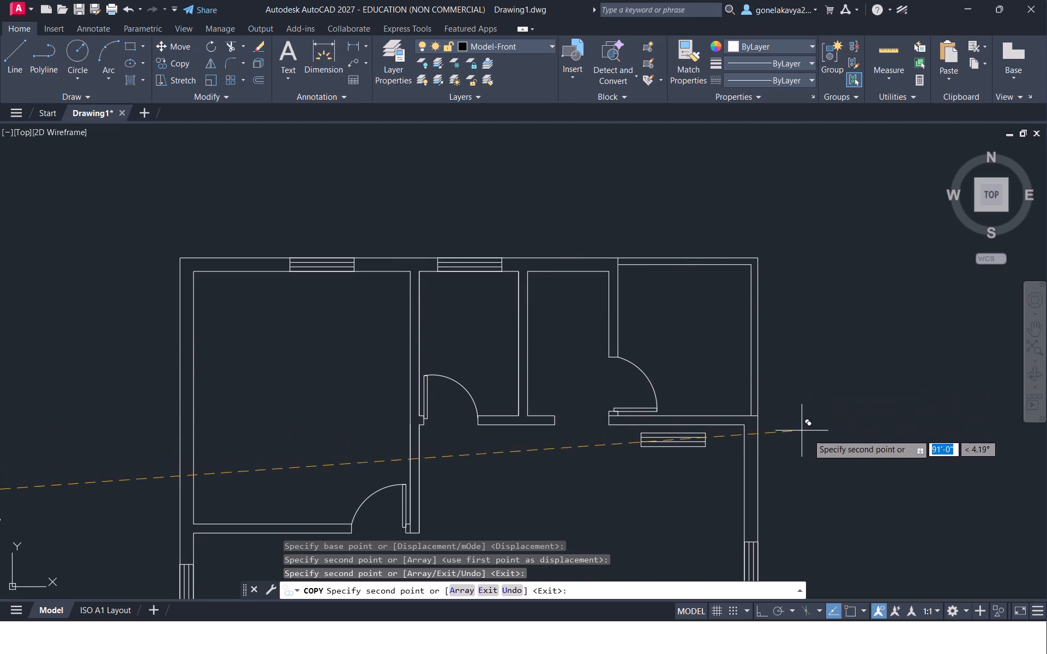
# Place a horizontal window copy beside the door in the wall between the lower-right and bottom rooms, and end the copying.
pyautogui.scroll(-1, 846, 468)
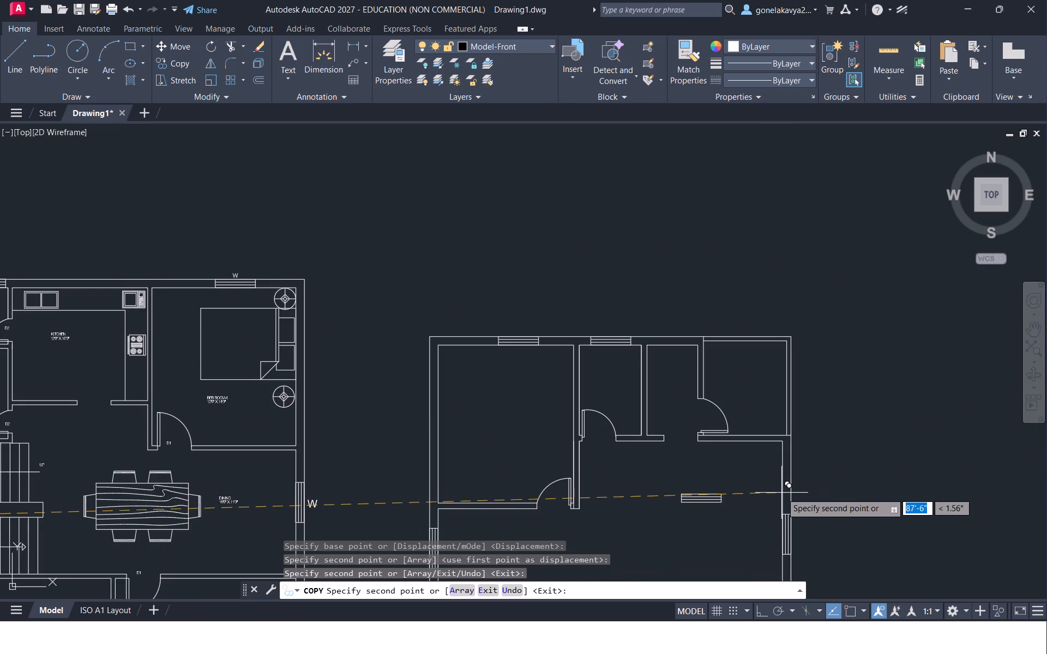
pyautogui.moveTo(781, 493); pyautogui.dragTo(710, 263, button='middle')
pyautogui.moveTo(745, 487); pyautogui.dragTo(723, 433, button='middle')
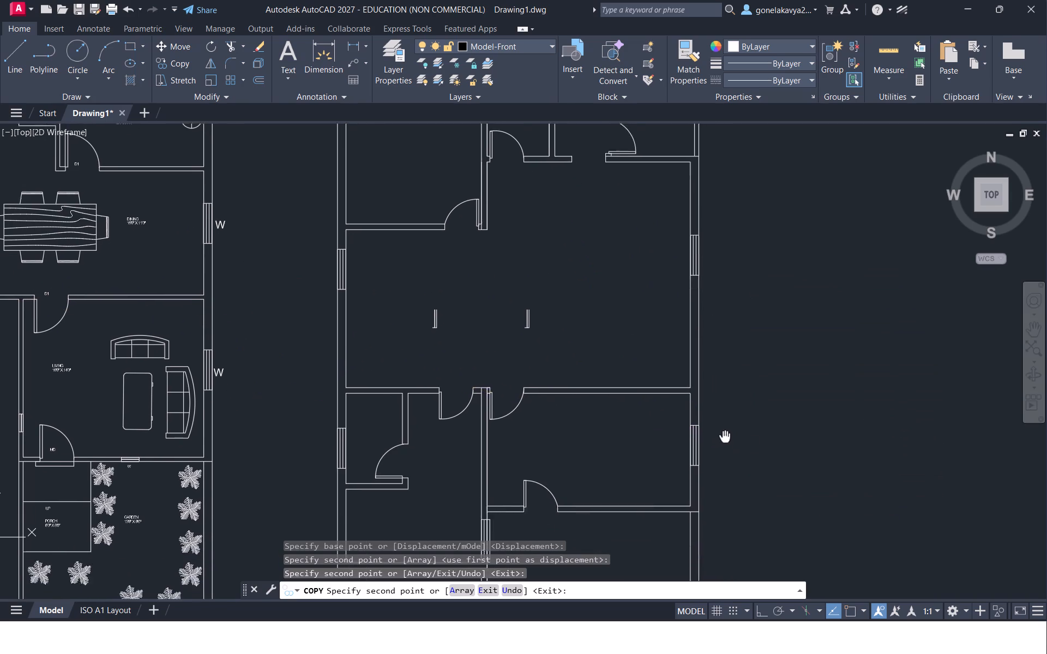
pyautogui.moveTo(723, 433); pyautogui.dragTo(703, 355, button='middle')
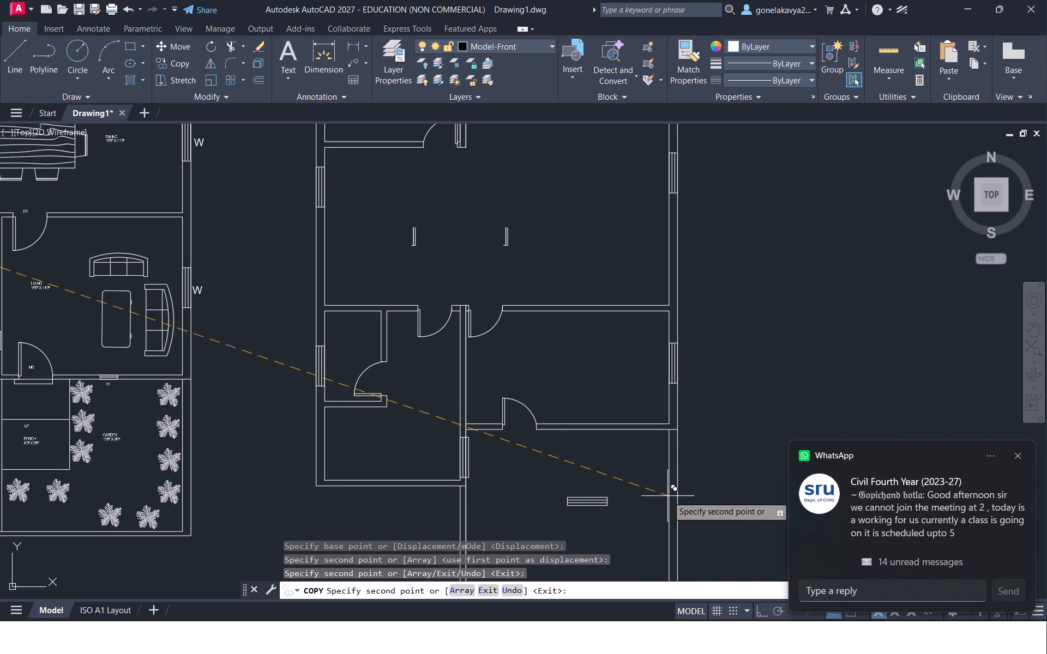
pyautogui.moveTo(629, 469); pyautogui.dragTo(605, 379, button='middle')
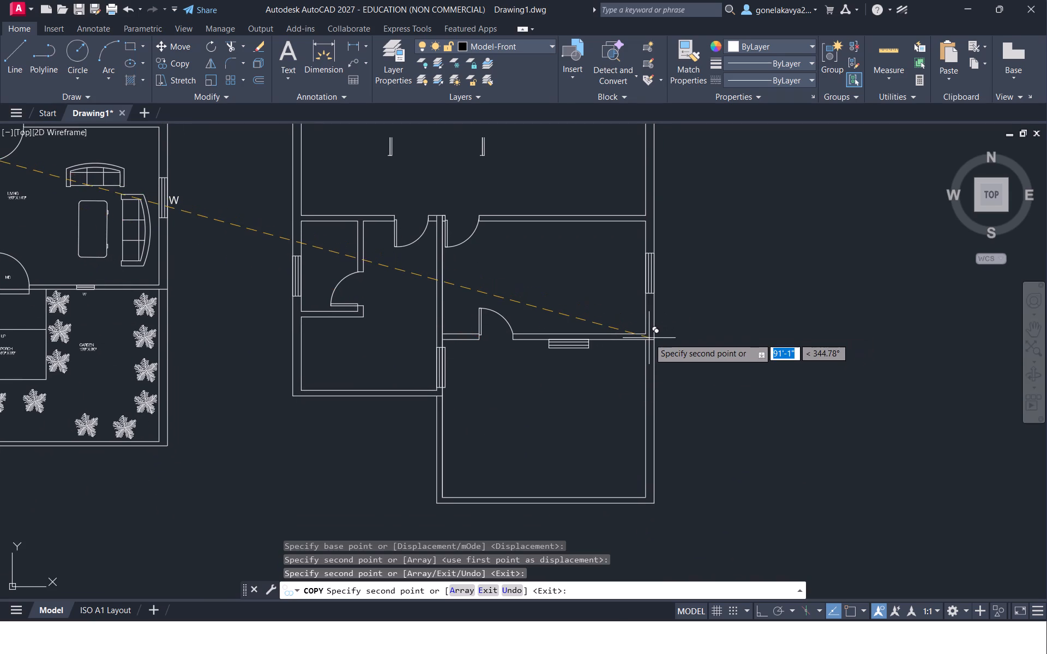
pyautogui.scroll(3, 649, 338)
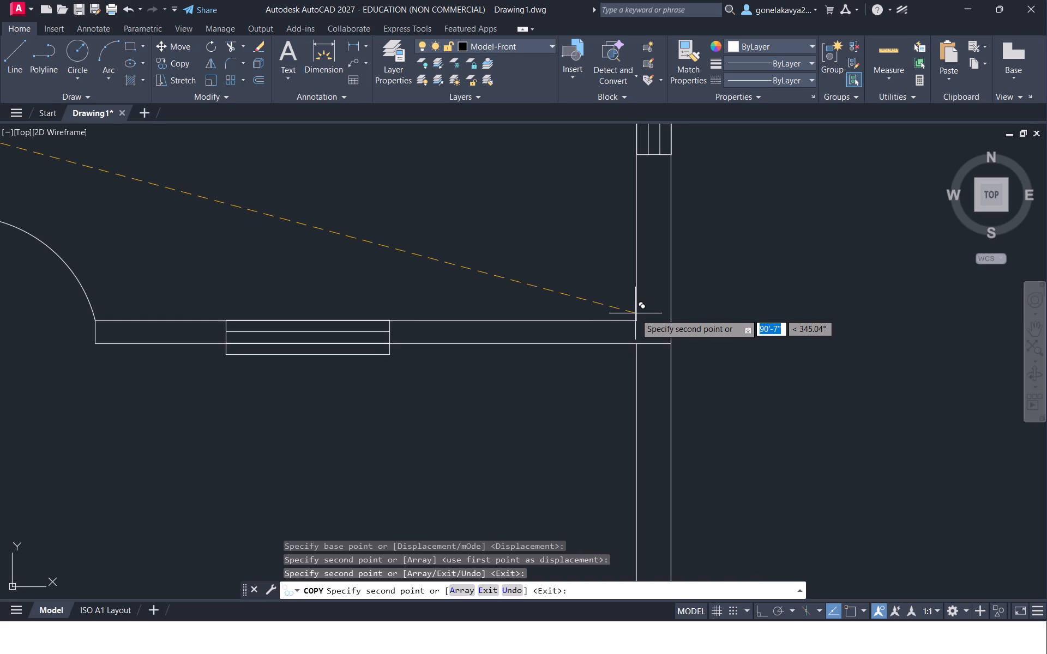
pyautogui.click(637, 315)
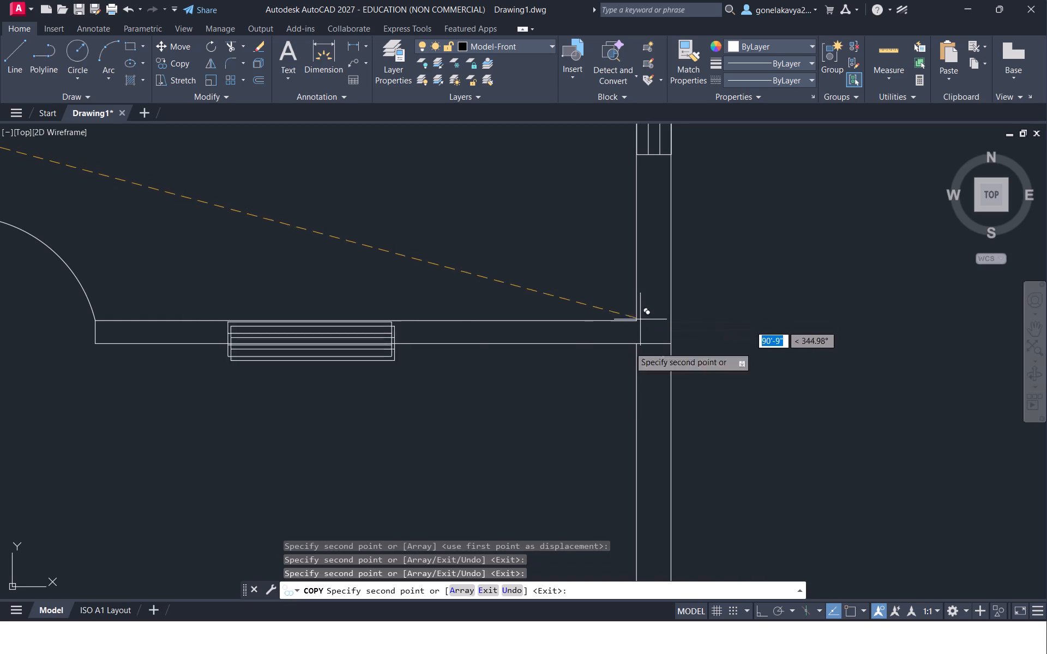
pyautogui.press('Escape')
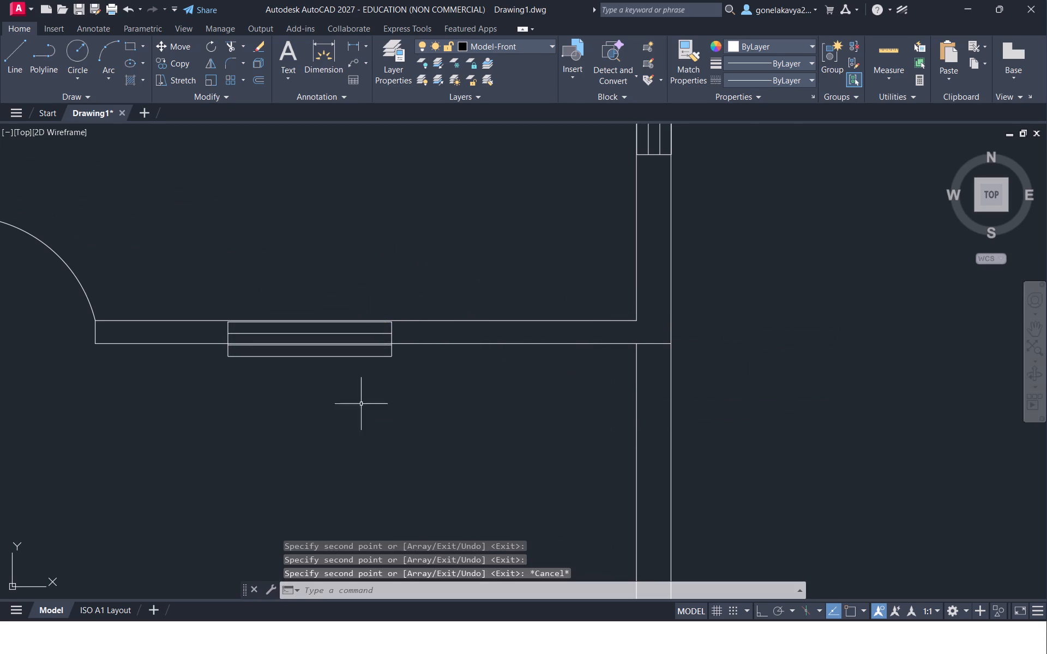
# Trim away the parts of the new horizontal window that protrude below the wall between the lower-right and bottom rooms.
pyautogui.moveTo(351, 409); pyautogui.dragTo(477, 366, button='middle')
pyautogui.write('TRV')
pyautogui.press('space')
pyautogui.scroll(2, 400, 278)
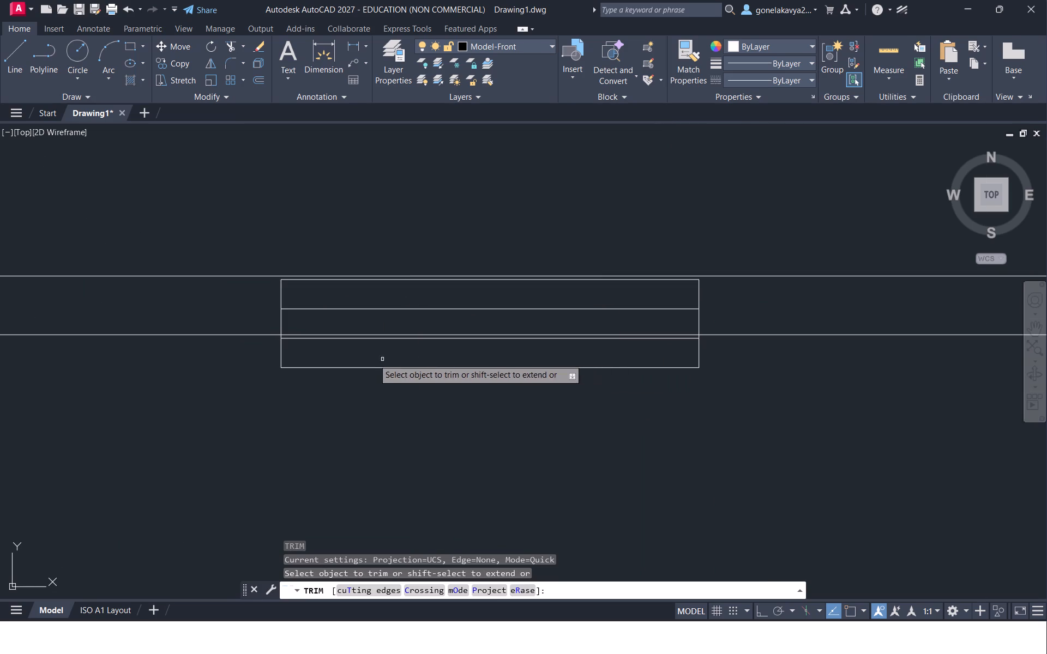
pyautogui.scroll(1, 360, 347)
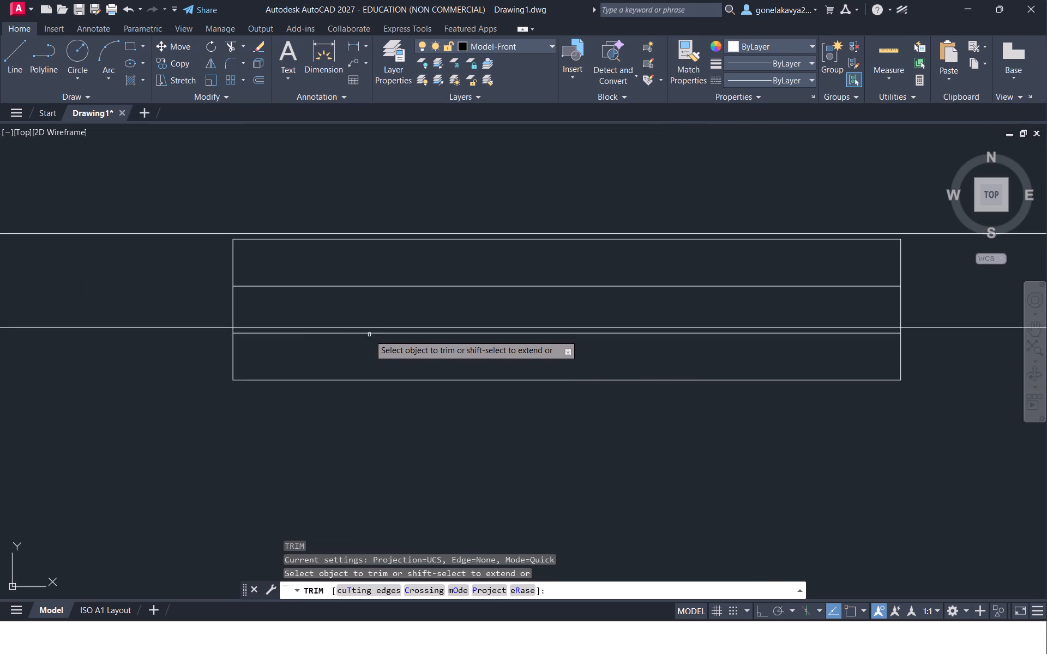
pyautogui.click(365, 336)
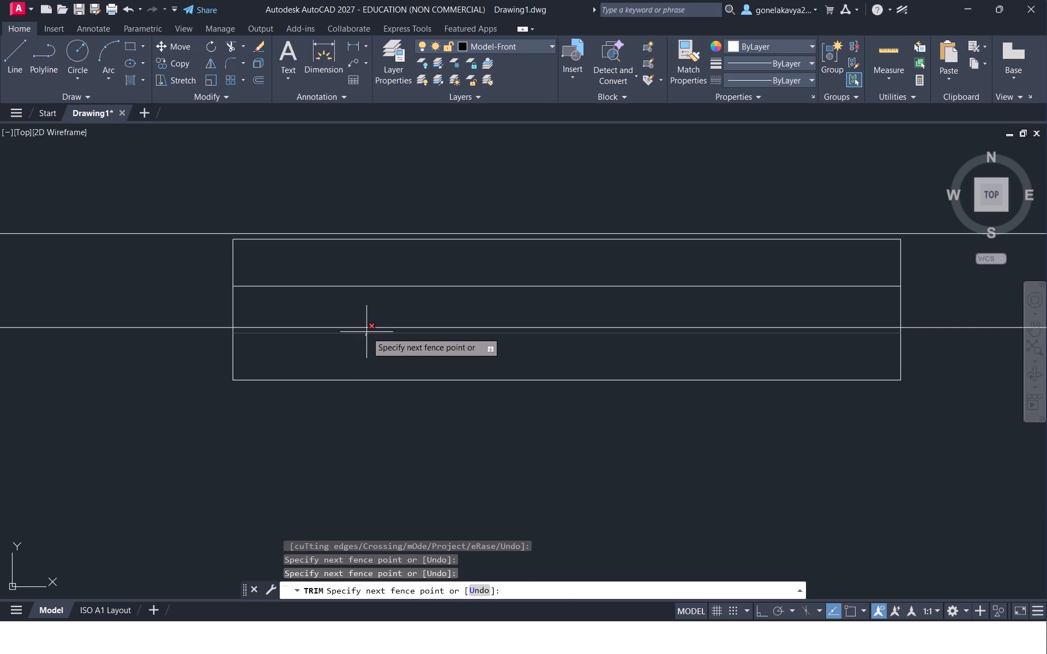
pyautogui.click(366, 332)
pyautogui.moveTo(224, 362); pyautogui.dragTo(258, 358)
pyautogui.moveTo(268, 366); pyautogui.dragTo(282, 371)
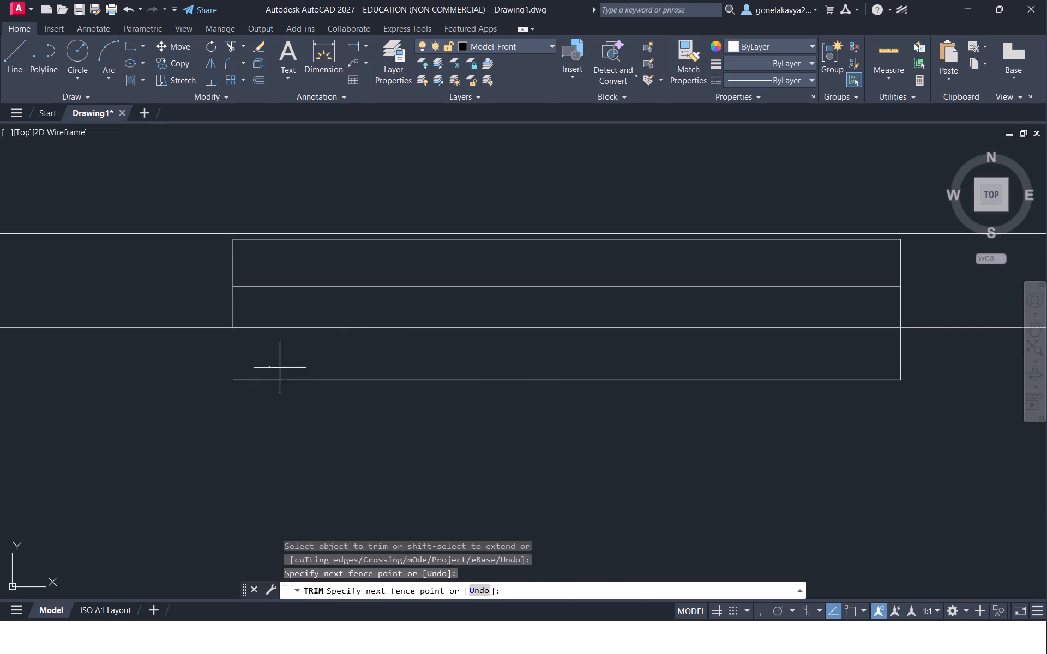
pyautogui.moveTo(282, 371); pyautogui.dragTo(328, 425)
pyautogui.moveTo(933, 367); pyautogui.dragTo(931, 367)
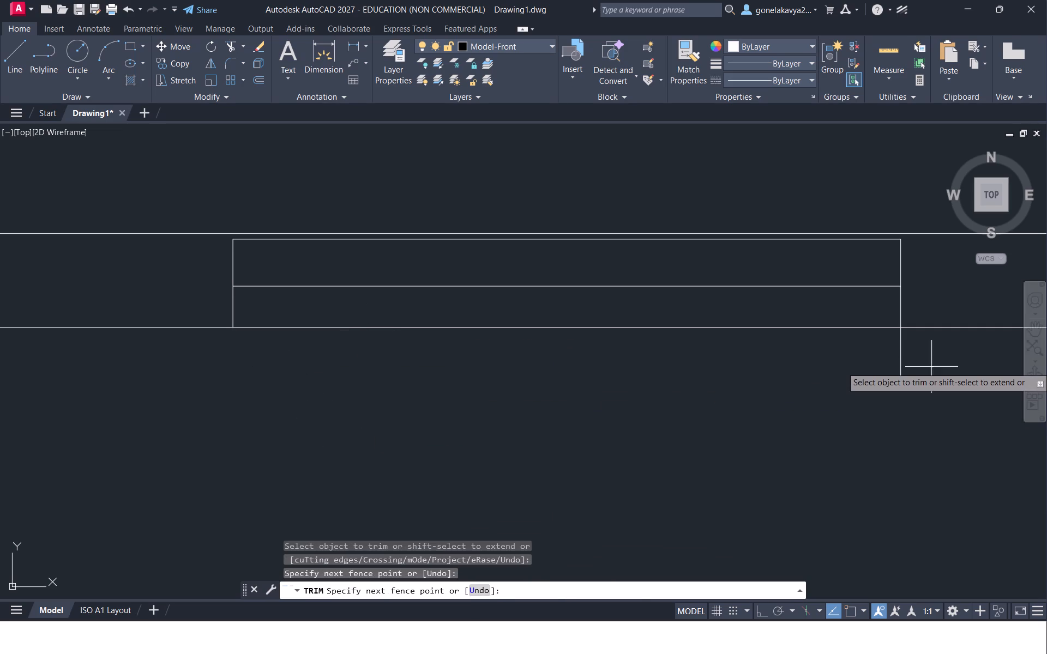
pyautogui.moveTo(931, 367); pyautogui.dragTo(820, 402)
pyautogui.scroll(-3, 816, 403)
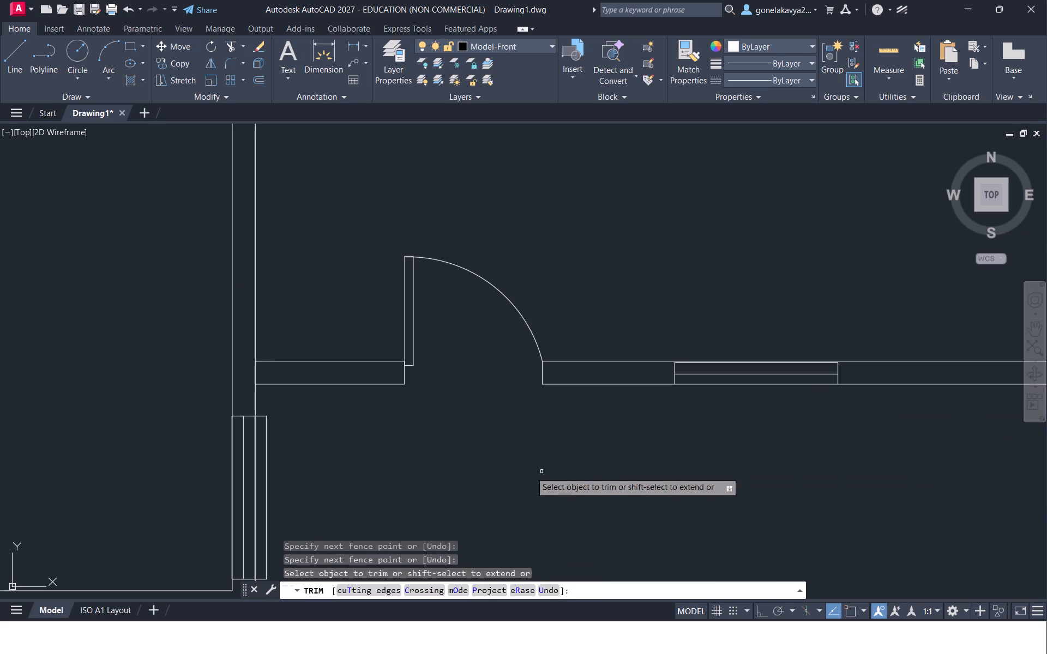
# Trim the window lines protruding into the bottom room from the vertical wall it shares with the lower-left room.
pyautogui.moveTo(332, 445); pyautogui.dragTo(554, 192, button='middle')
pyautogui.scroll(2, 513, 254)
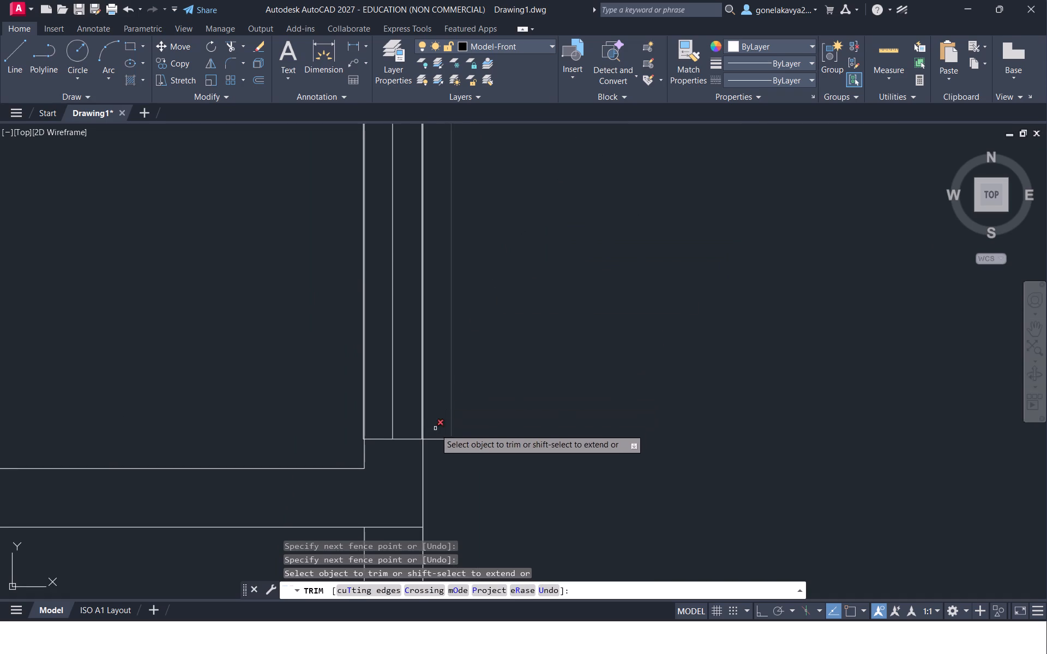
pyautogui.moveTo(426, 429); pyautogui.dragTo(430, 451)
pyautogui.moveTo(437, 425); pyautogui.dragTo(521, 372)
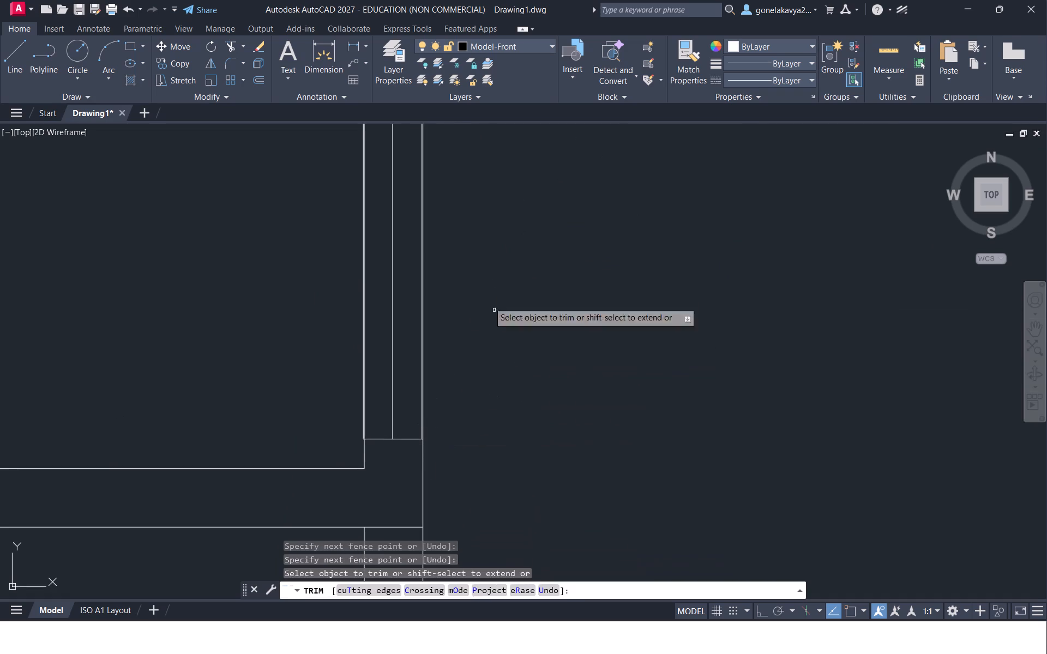
pyautogui.scroll(-1, 478, 250)
pyautogui.moveTo(488, 257); pyautogui.dragTo(504, 453, button='middle')
pyautogui.scroll(2, 473, 365)
pyautogui.moveTo(454, 313); pyautogui.dragTo(461, 440, button='middle')
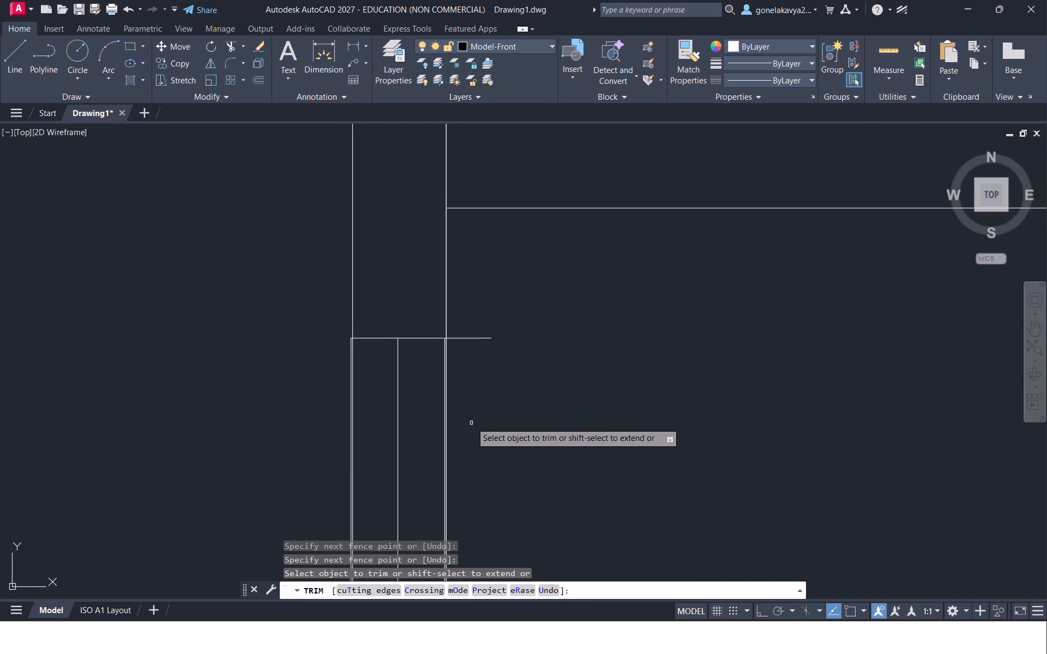
pyautogui.moveTo(476, 395); pyautogui.dragTo(448, 270)
pyautogui.scroll(-3, 547, 366)
pyautogui.scroll(-1, 686, 412)
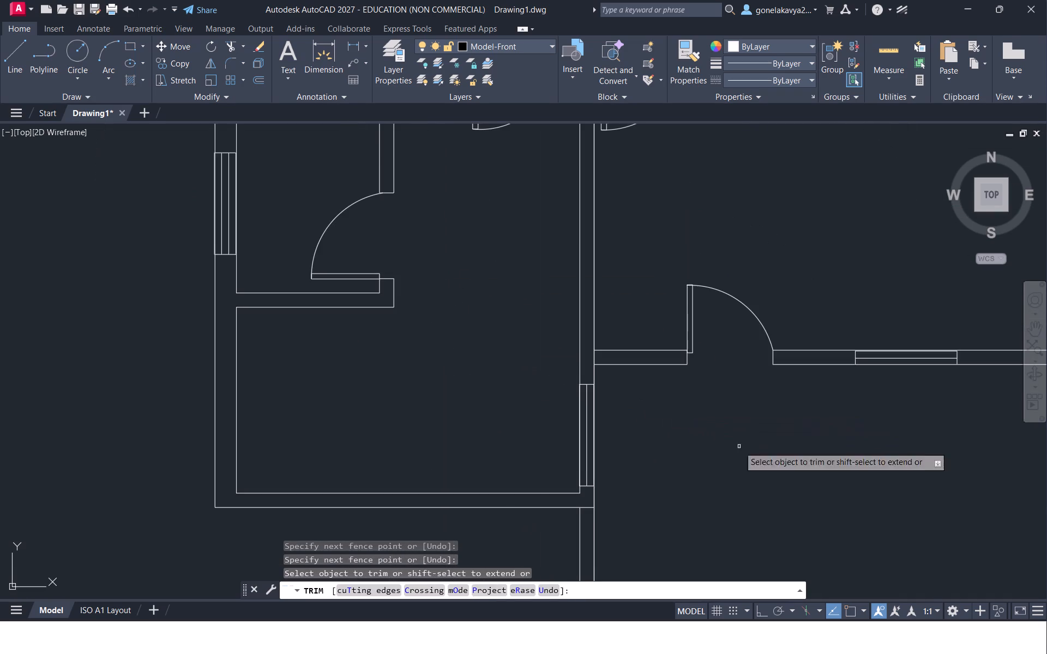
# Remove the two stray vertical symbols and their leftover line pieces from the middle of the large central room.
pyautogui.moveTo(741, 447); pyautogui.dragTo(442, 362, button='middle')
pyautogui.scroll(-2, 521, 374)
pyautogui.moveTo(534, 389); pyautogui.dragTo(533, 524, button='middle')
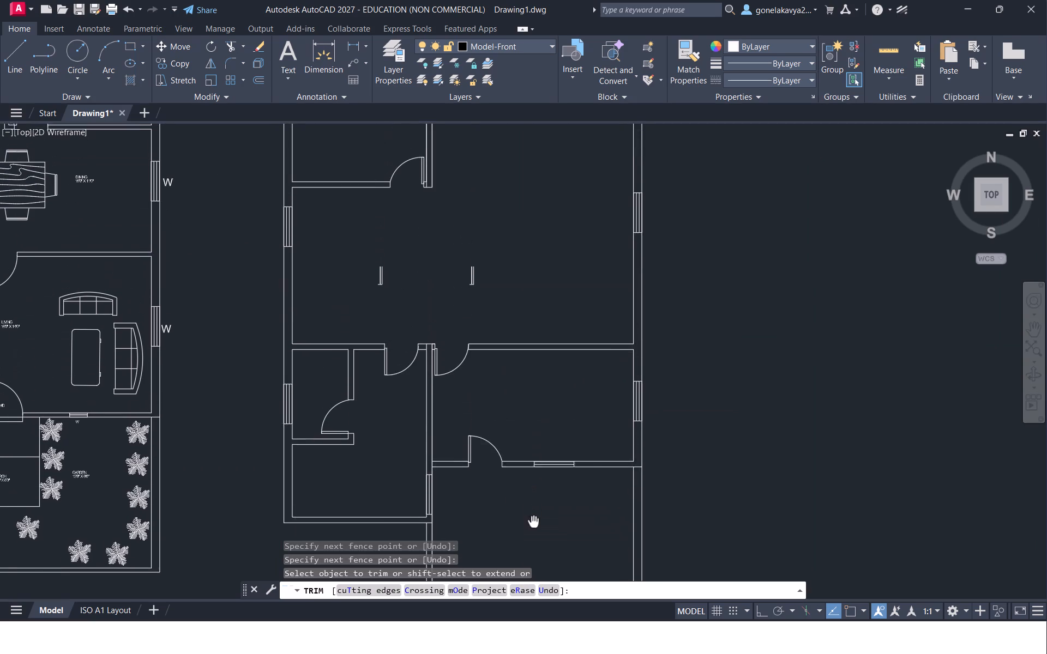
pyautogui.moveTo(533, 524); pyautogui.dragTo(534, 525, button='middle')
pyautogui.moveTo(504, 288); pyautogui.dragTo(611, 404, button='middle')
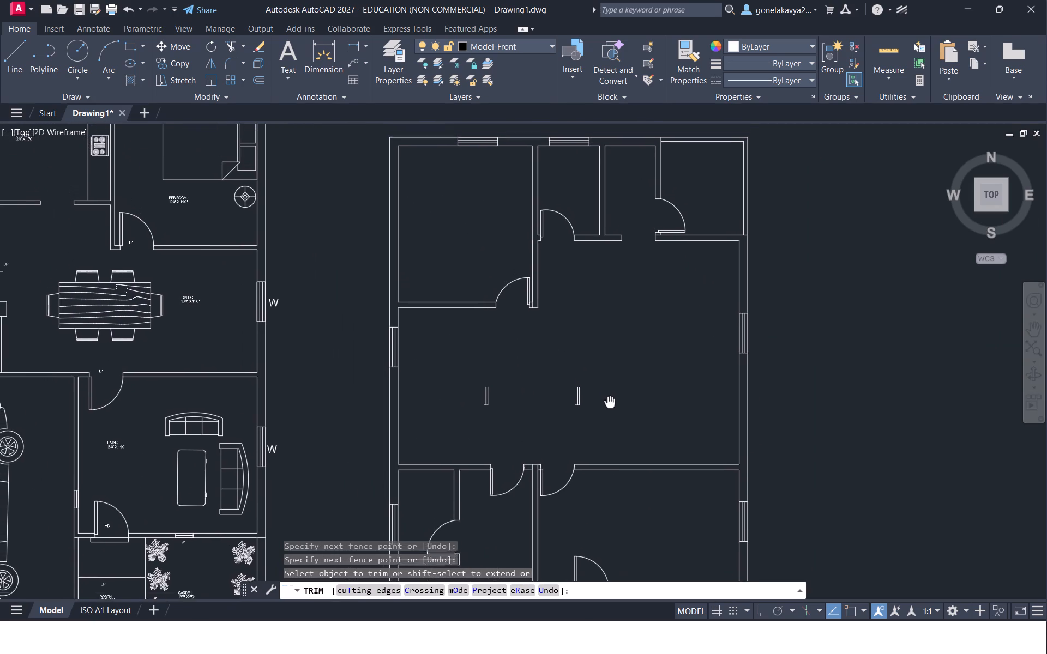
pyautogui.moveTo(611, 404); pyautogui.dragTo(613, 411, button='middle')
pyautogui.moveTo(623, 410); pyautogui.dragTo(440, 398)
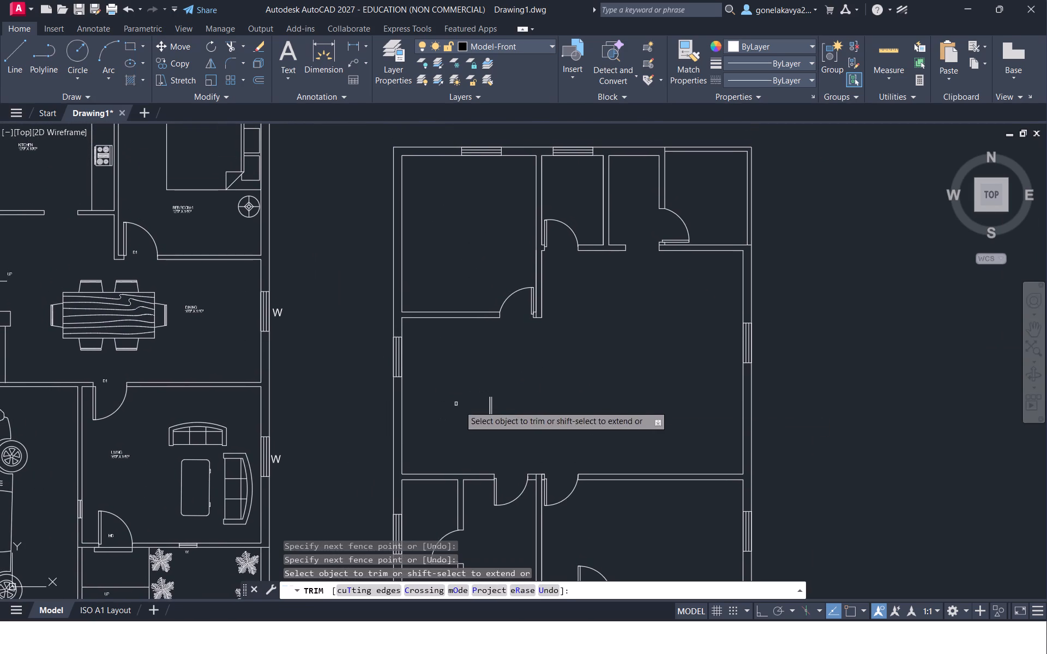
pyautogui.moveTo(478, 413); pyautogui.dragTo(507, 400)
pyautogui.scroll(2, 495, 422)
pyautogui.moveTo(485, 416); pyautogui.dragTo(484, 393)
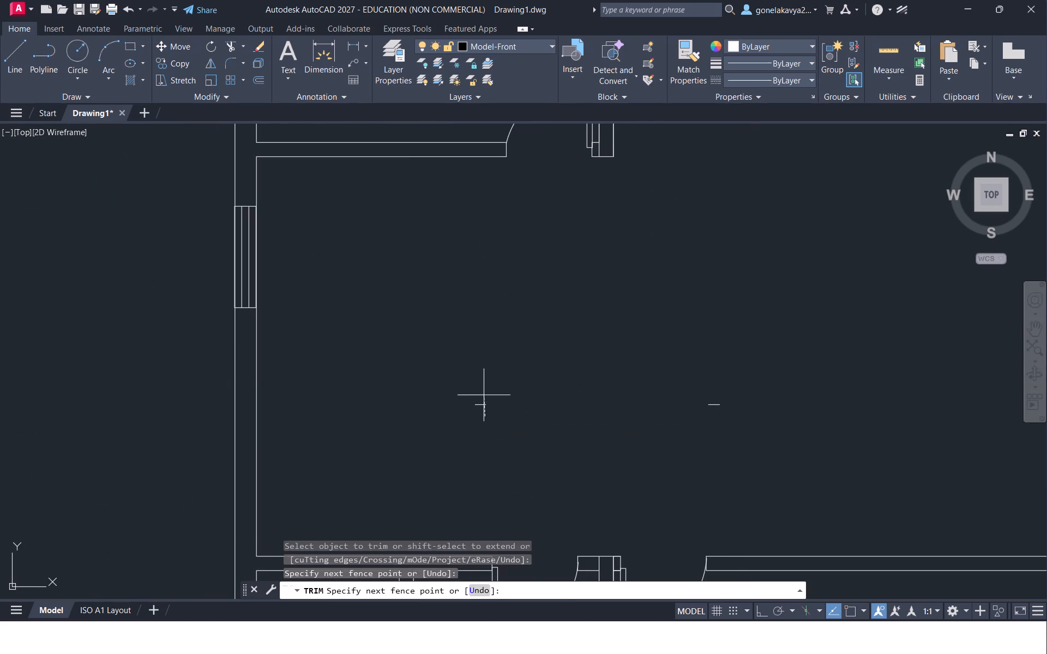
pyautogui.moveTo(484, 393); pyautogui.dragTo(483, 384)
pyautogui.moveTo(721, 415); pyautogui.dragTo(709, 390)
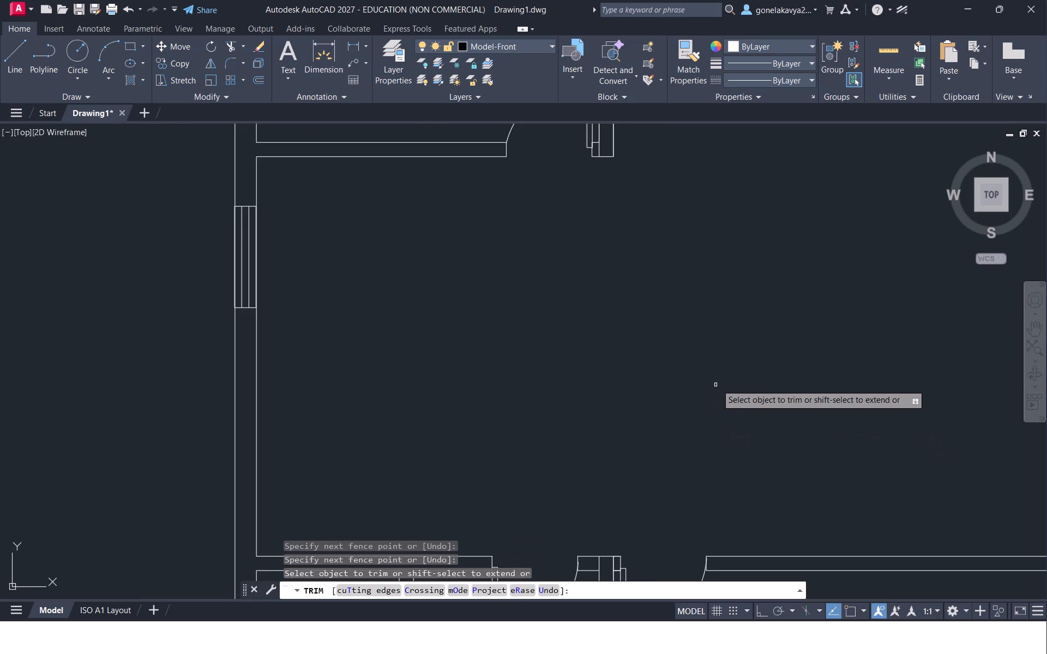
pyautogui.scroll(-2, 719, 384)
# Remove the stray symbol lying below the second plan's bottom room and end the trimming.
pyautogui.moveTo(744, 381); pyautogui.dragTo(604, 456, button='middle')
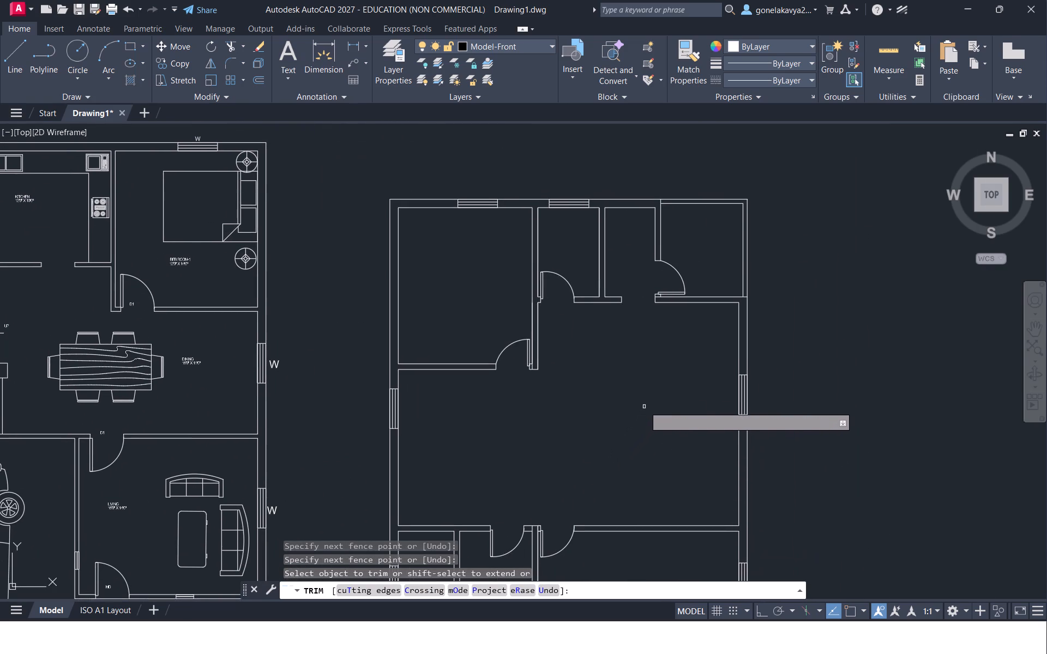
pyautogui.moveTo(647, 432); pyautogui.dragTo(610, 183, button='middle')
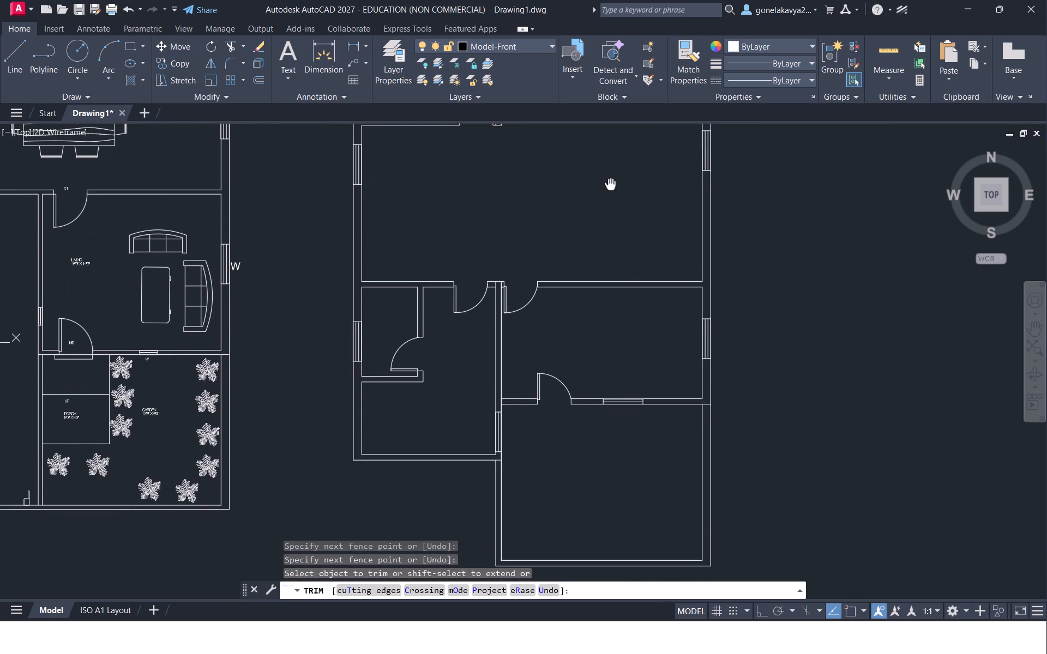
pyautogui.moveTo(610, 183); pyautogui.dragTo(610, 182, button='middle')
pyautogui.scroll(-2, 607, 201)
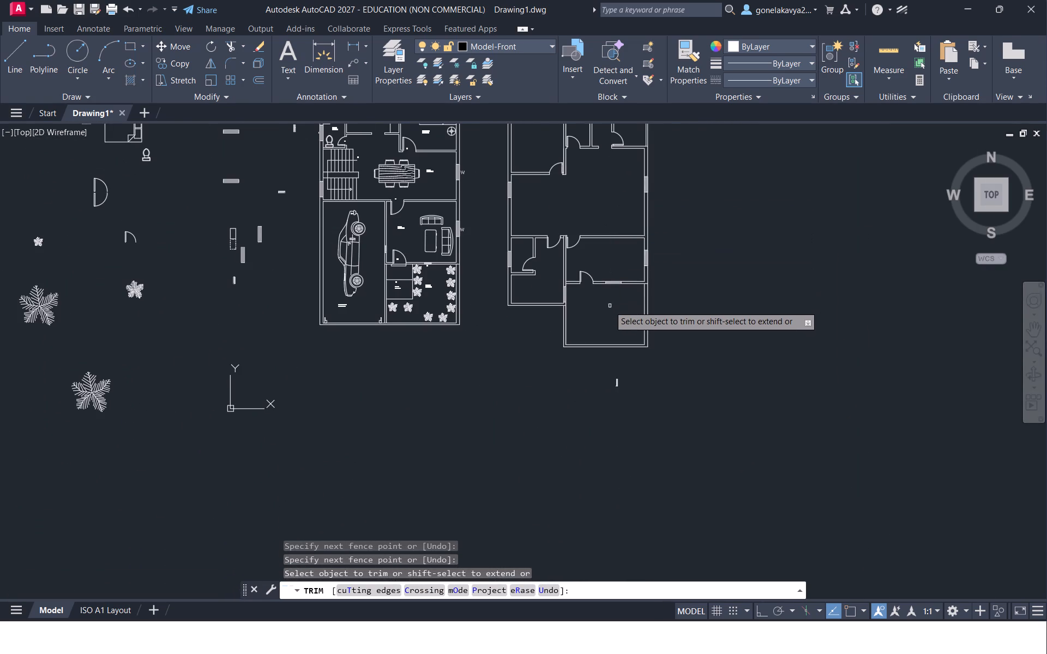
pyautogui.scroll(2, 609, 306)
pyautogui.moveTo(683, 506); pyautogui.dragTo(558, 519)
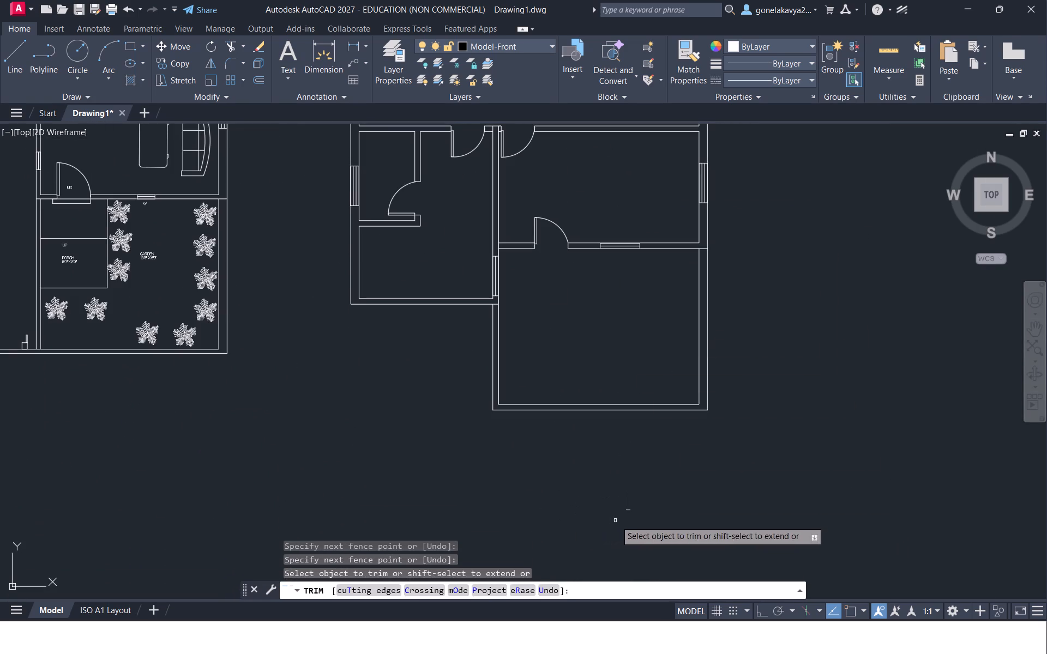
pyautogui.moveTo(640, 500); pyautogui.dragTo(625, 516)
pyautogui.scroll(-1, 626, 516)
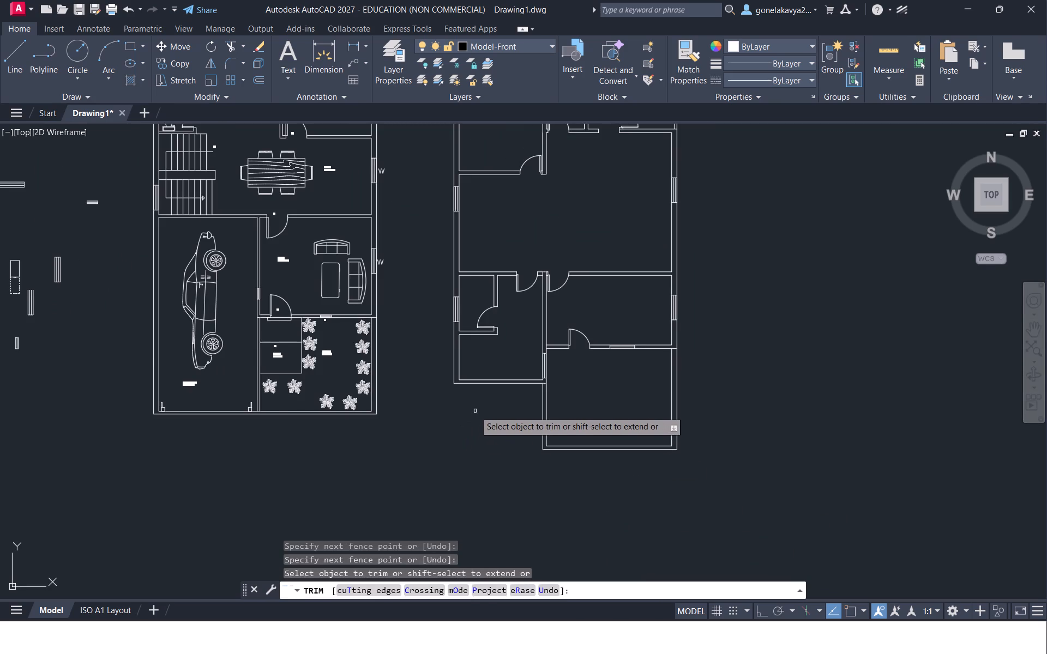
pyautogui.scroll(1, 475, 411)
pyautogui.scroll(-2, 490, 445)
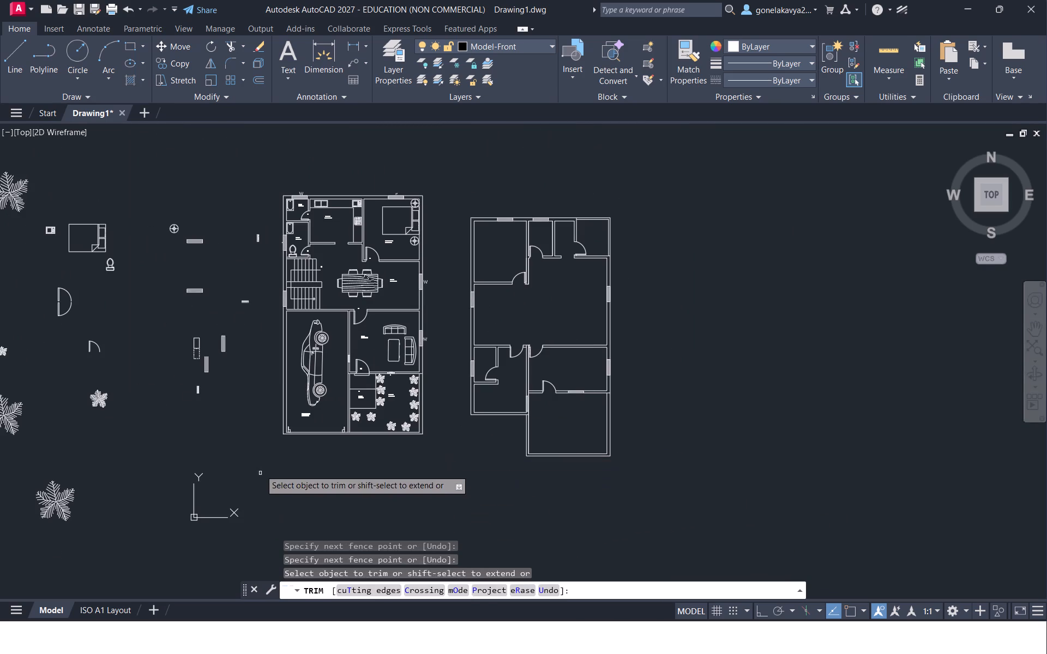
pyautogui.moveTo(268, 443); pyautogui.dragTo(476, 469, button='middle')
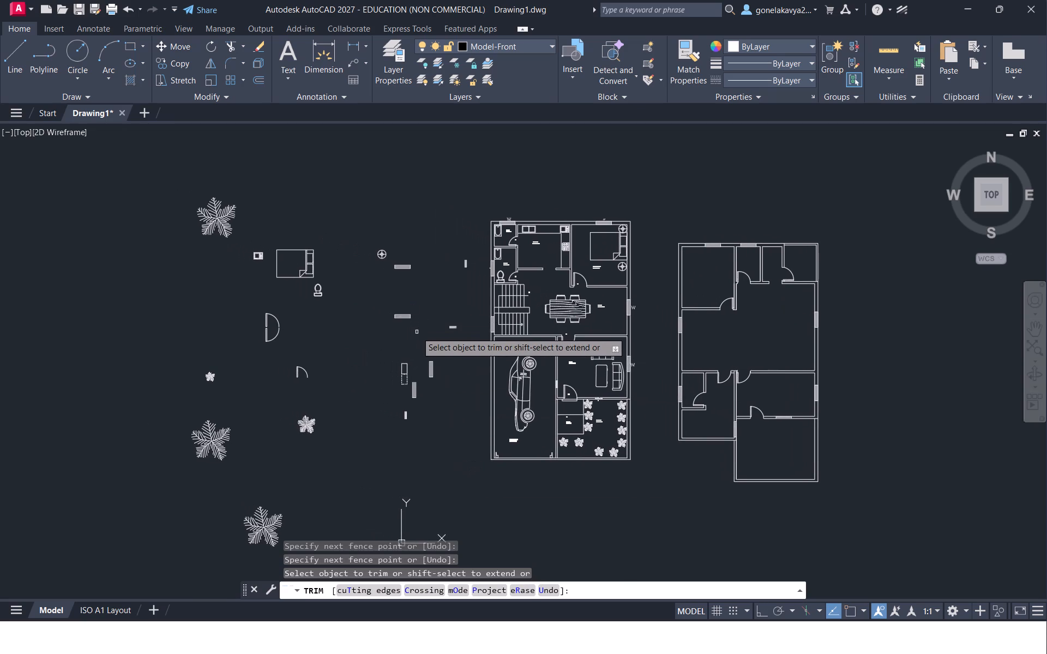
pyautogui.press('Escape')
# Scale up the lower of the two long horizontal window symbols beside the furnished plan slightly, from its lower-right end.
pyautogui.moveTo(414, 321); pyautogui.dragTo(416, 310)
pyautogui.rightClick(434, 318)
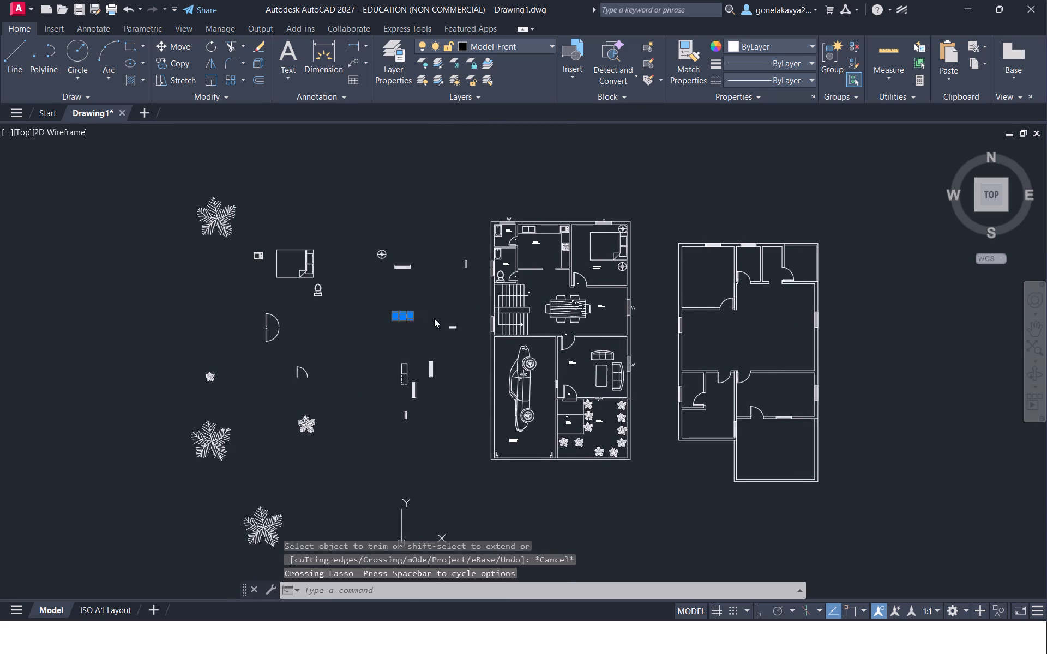
pyautogui.moveTo(521, 123); pyautogui.dragTo(521, 136)
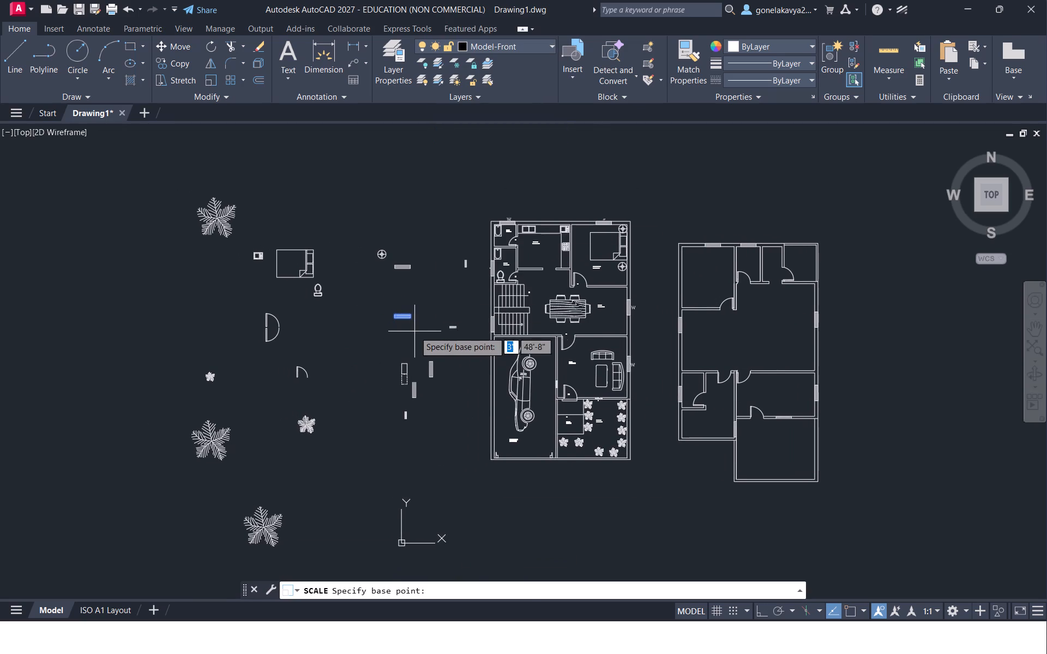
pyautogui.moveTo(416, 322); pyautogui.dragTo(422, 326)
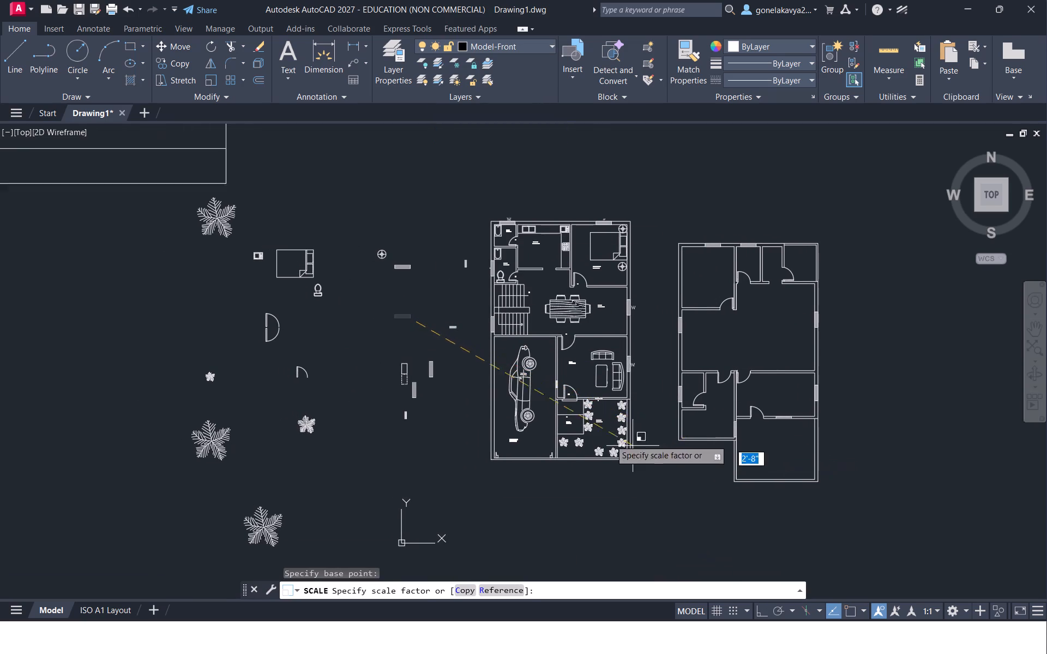
pyautogui.click(425, 323)
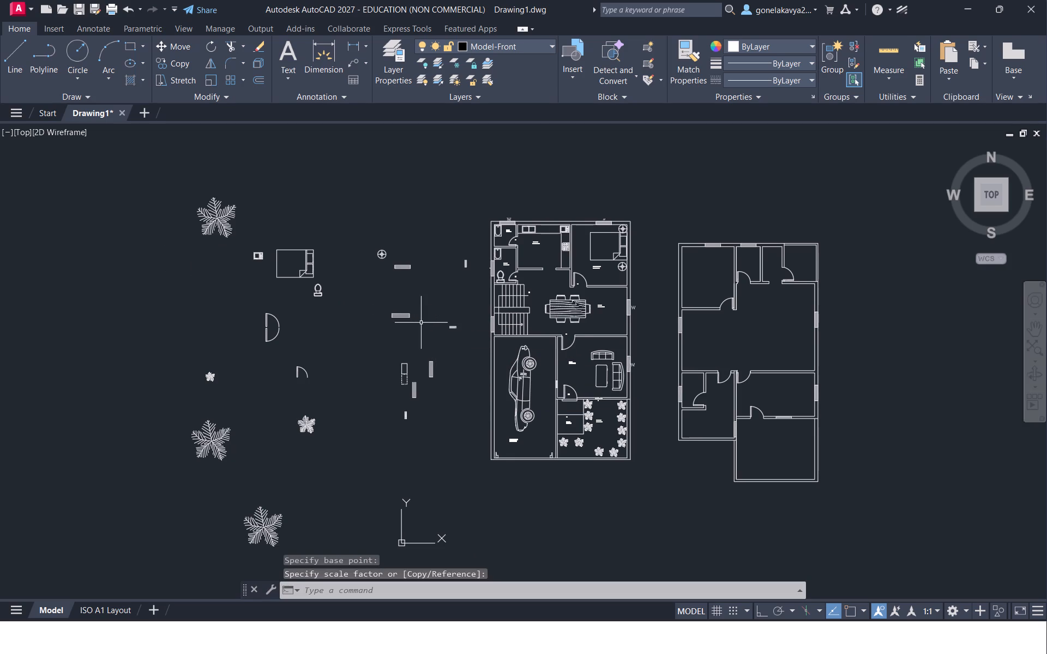
# Copy the enlarged horizontal window symbol into the bottom wall of the second plan's lower-left room.
pyautogui.moveTo(484, 340); pyautogui.dragTo(510, 345, button='middle')
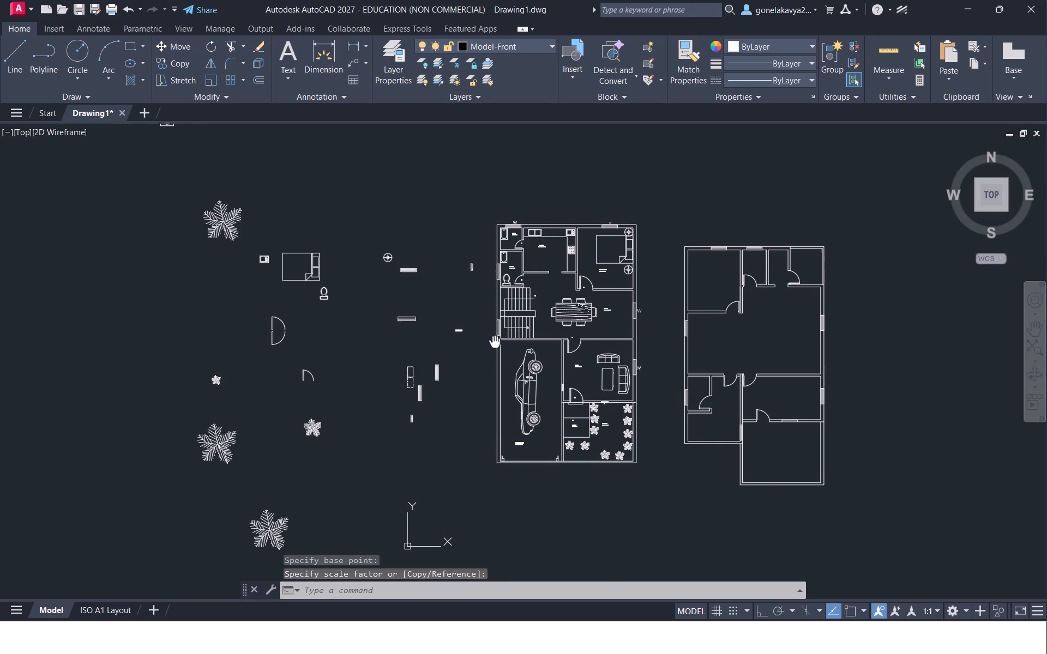
pyautogui.moveTo(510, 345); pyautogui.dragTo(706, 377, button='middle')
pyautogui.scroll(2, 603, 378)
pyautogui.moveTo(679, 349); pyautogui.dragTo(641, 352)
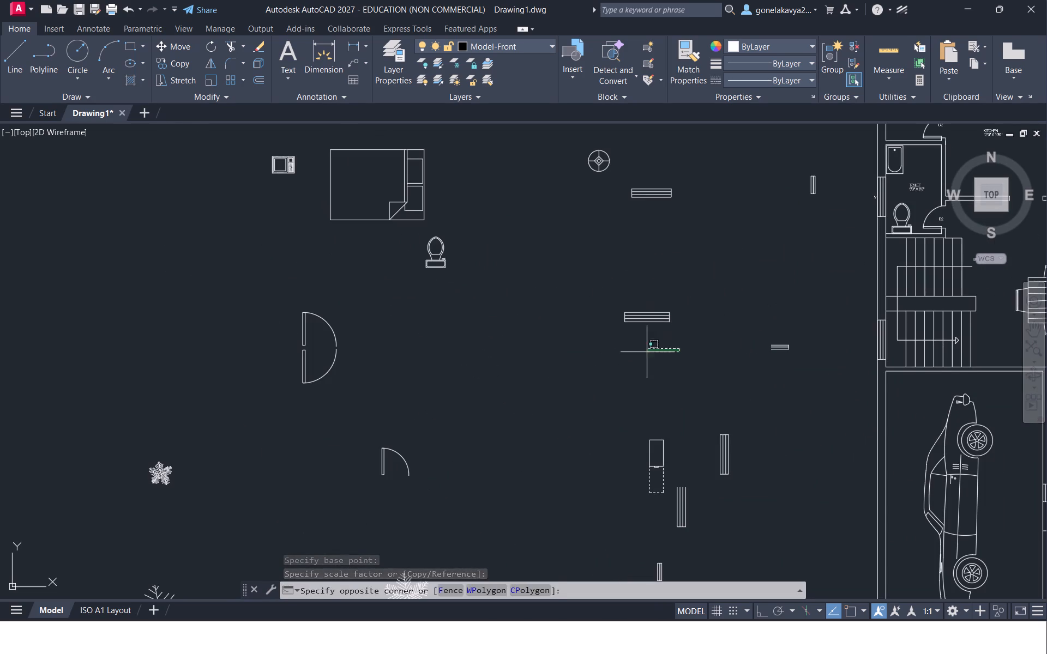
pyautogui.moveTo(641, 352); pyautogui.dragTo(702, 287)
pyautogui.rightClick(704, 294)
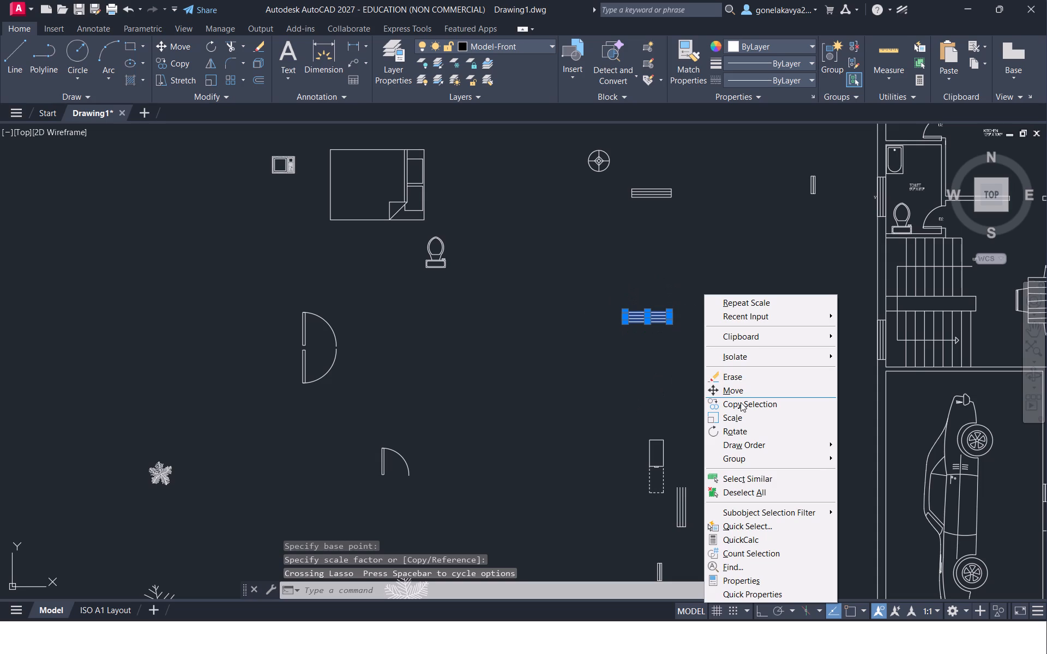
pyautogui.click(741, 402)
pyautogui.moveTo(690, 364); pyautogui.dragTo(735, 404)
pyautogui.moveTo(980, 467); pyautogui.dragTo(411, 329, button='middle')
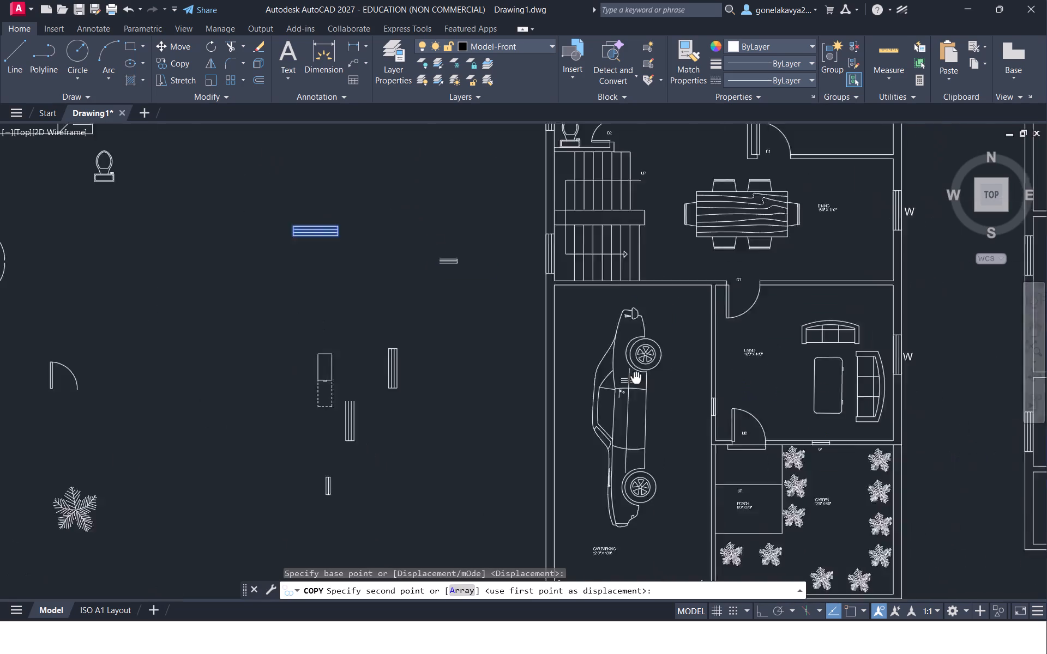
pyautogui.moveTo(411, 329); pyautogui.dragTo(203, 309, button='middle')
pyautogui.scroll(-1, 418, 365)
pyautogui.scroll(2, 543, 428)
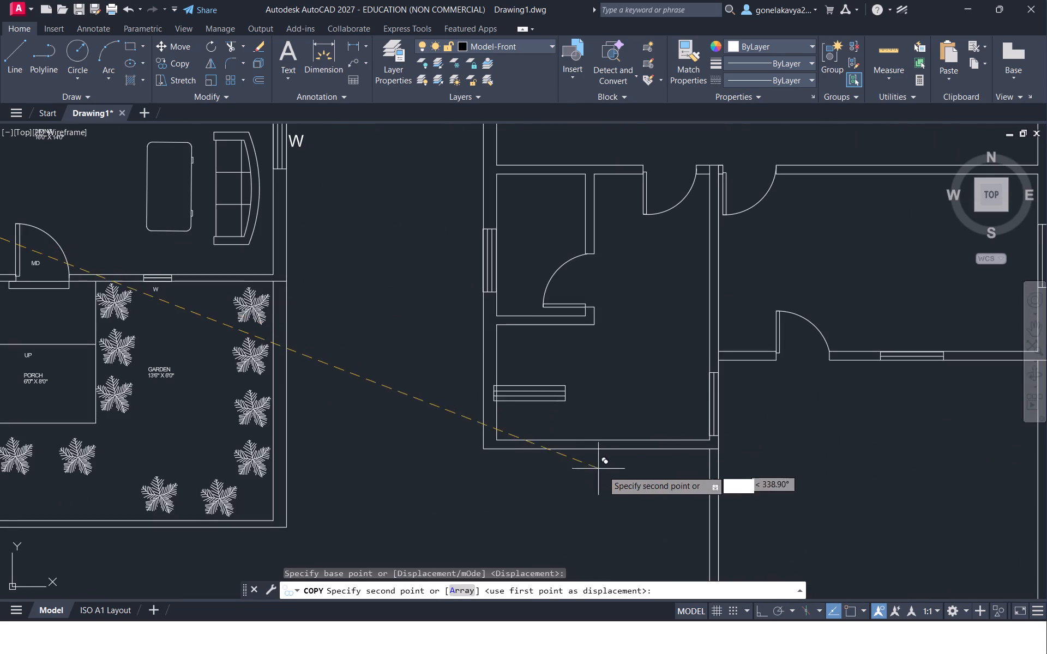
pyautogui.moveTo(636, 519); pyautogui.dragTo(572, 476, button='middle')
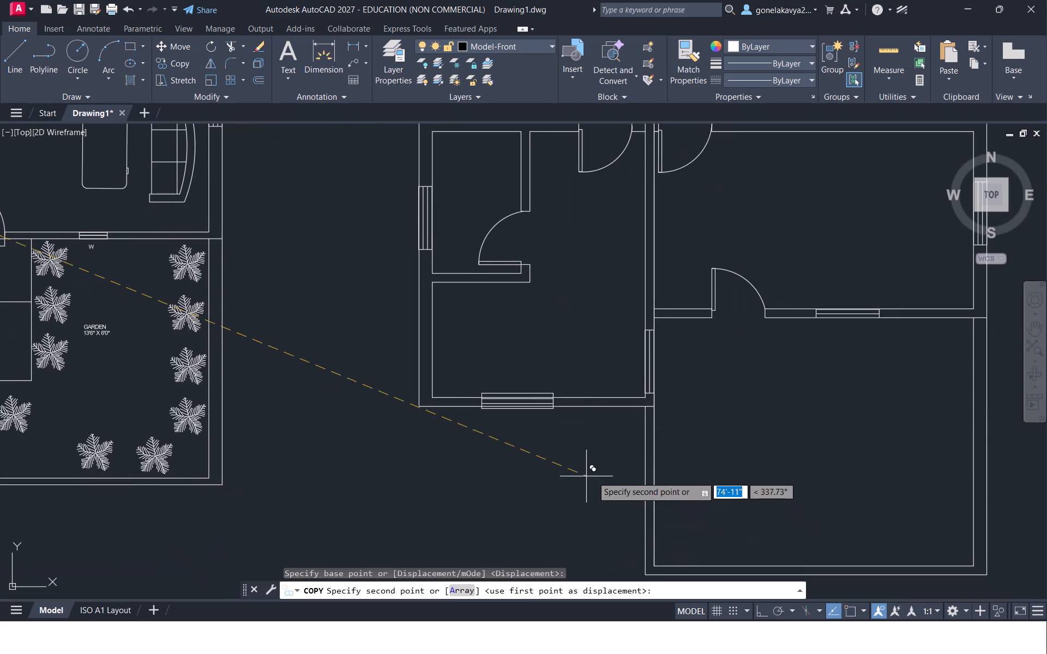
pyautogui.scroll(2, 623, 488)
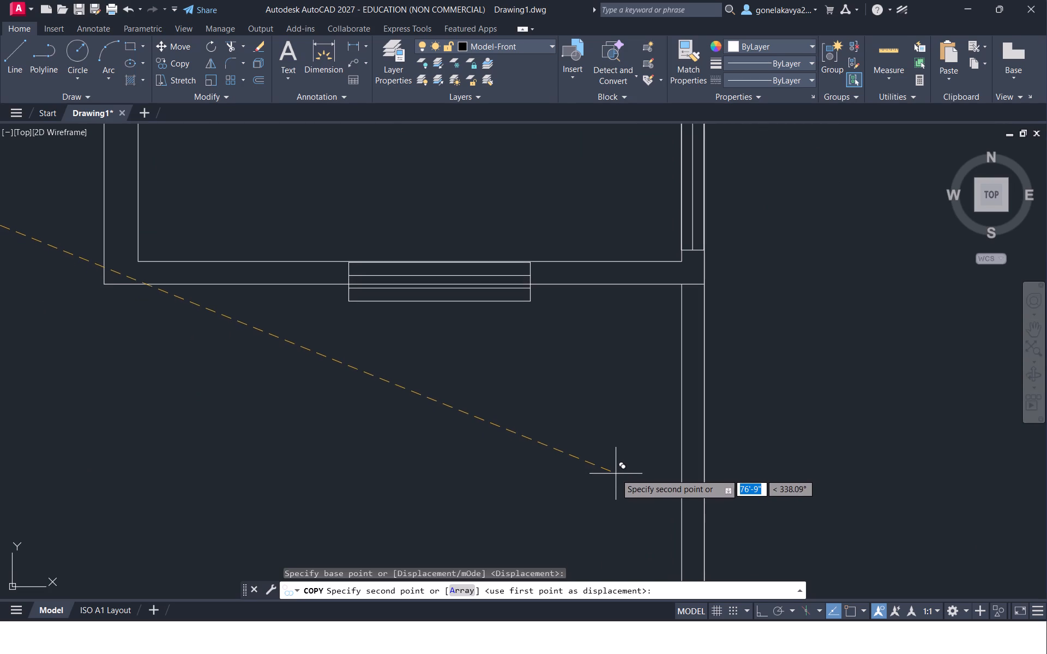
pyautogui.click(617, 473)
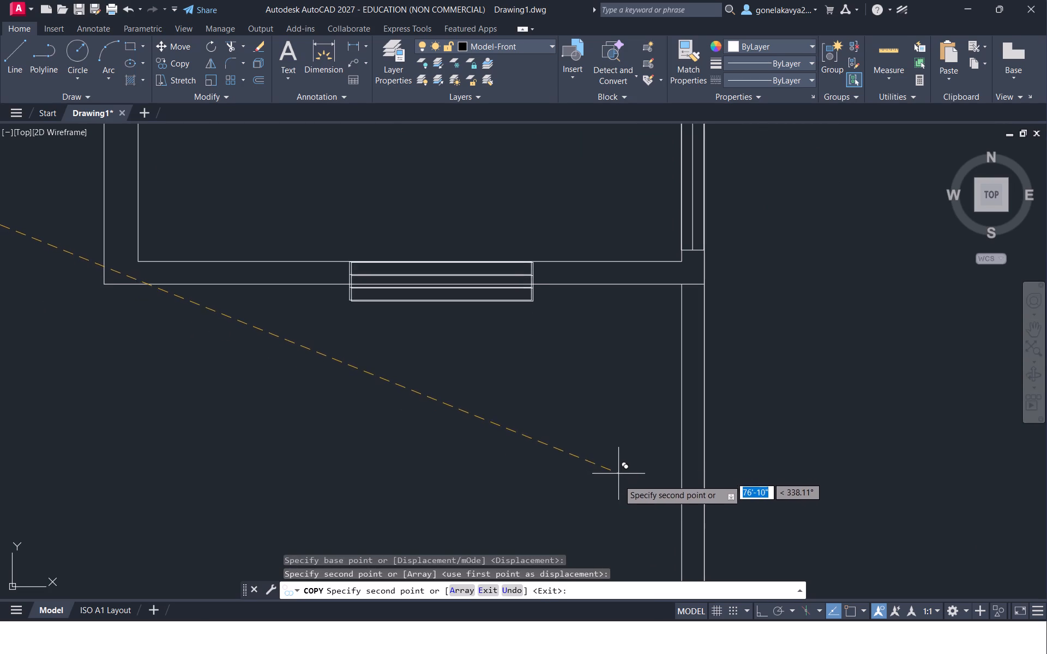
pyautogui.press('Escape')
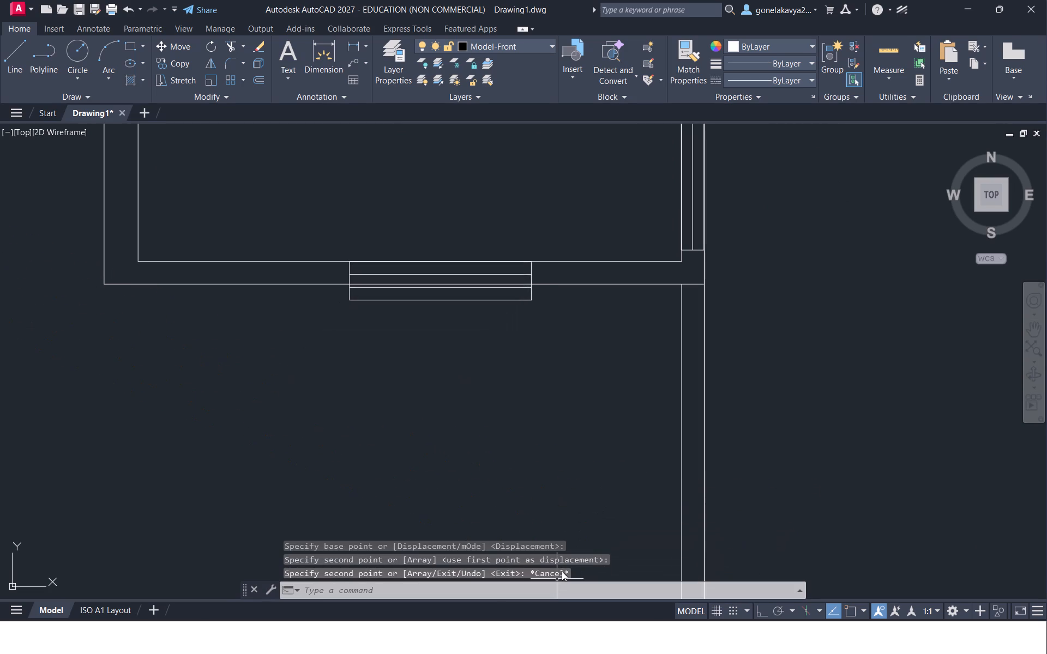
# Trim the new window's lines that protrude below the lower-left room's bottom wall, including the stub at its left end.
pyautogui.press('r')
pyautogui.press('Escape')
pyautogui.write('TRR')
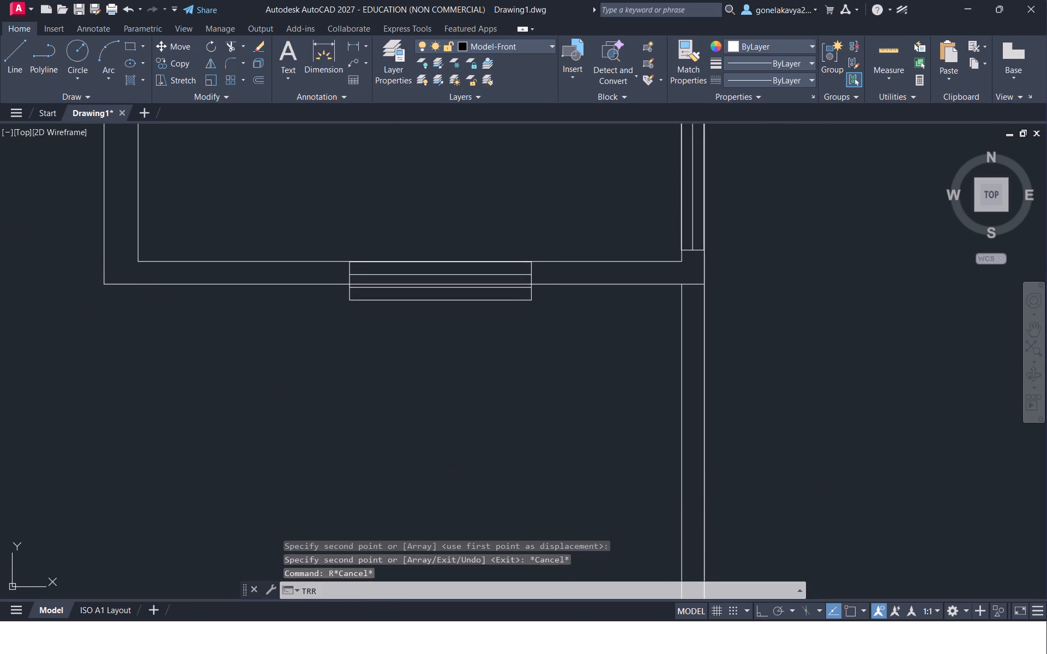
pyautogui.press('space')
pyautogui.scroll(1, 502, 379)
pyautogui.moveTo(487, 329); pyautogui.dragTo(509, 468, button='middle')
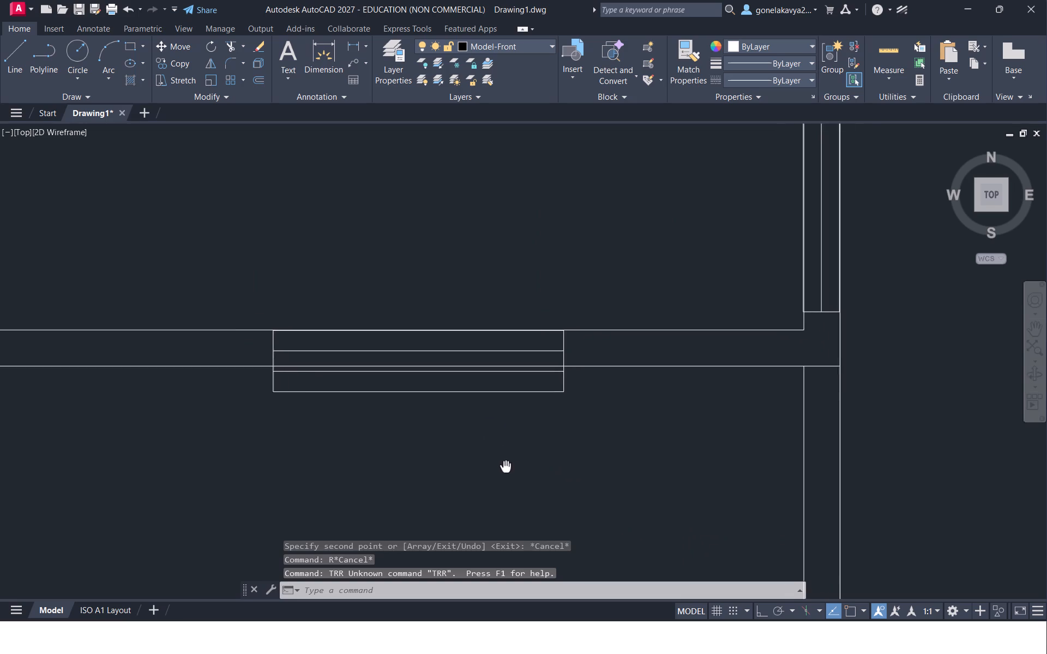
pyautogui.moveTo(509, 468); pyautogui.dragTo(562, 432, button='middle')
pyautogui.scroll(2, 543, 392)
pyautogui.press('Escape')
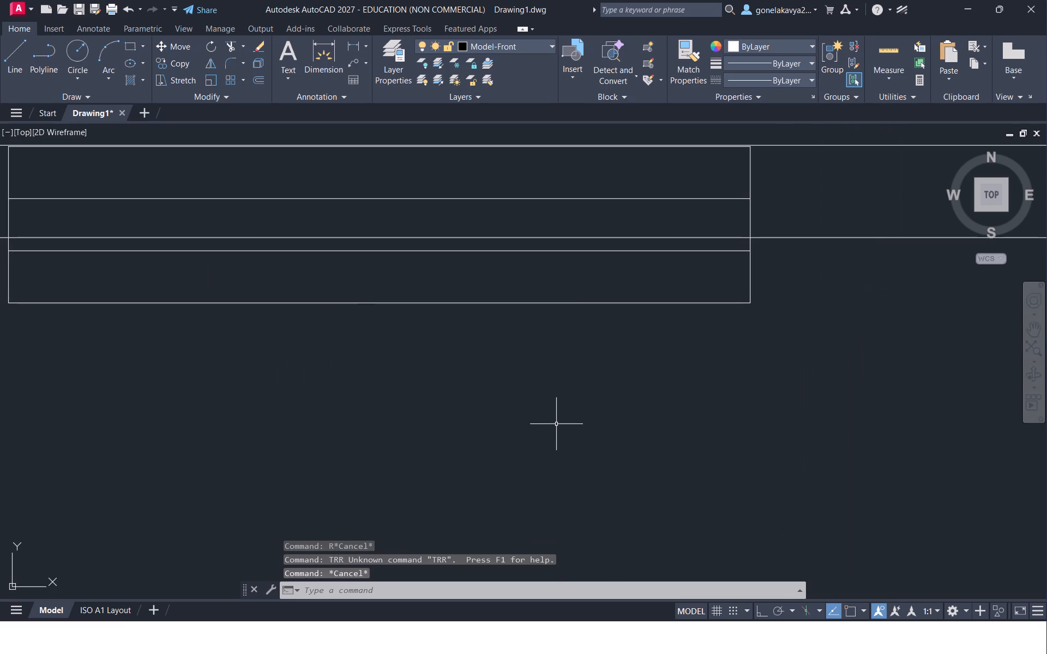
pyautogui.write('TR')
pyautogui.press('space')
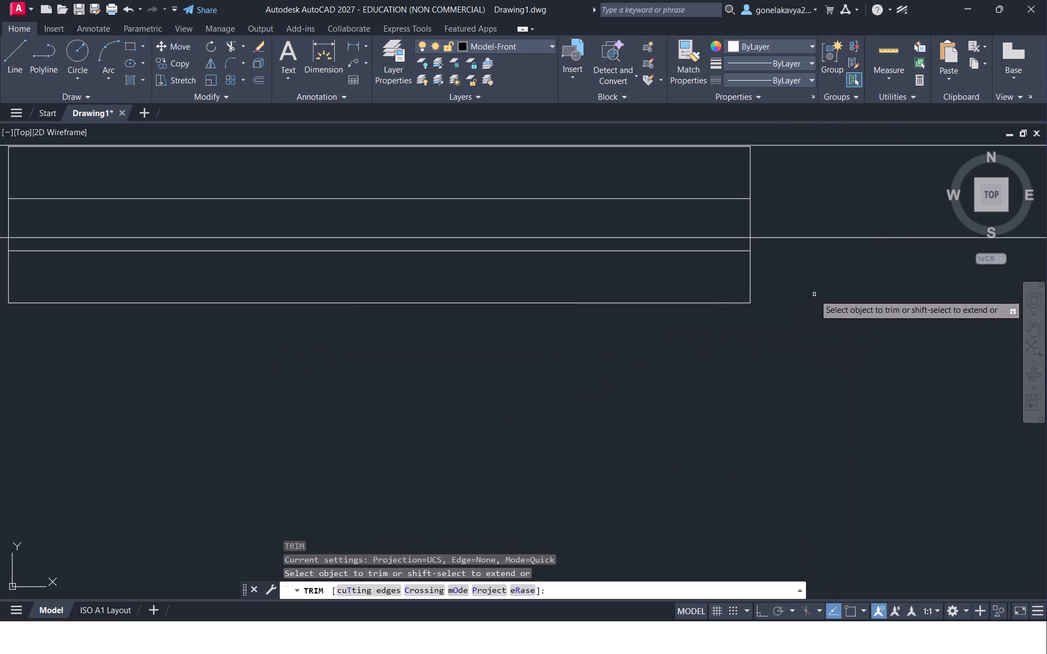
pyautogui.moveTo(777, 275); pyautogui.dragTo(697, 307)
pyautogui.moveTo(571, 341); pyautogui.dragTo(739, 415, button='middle')
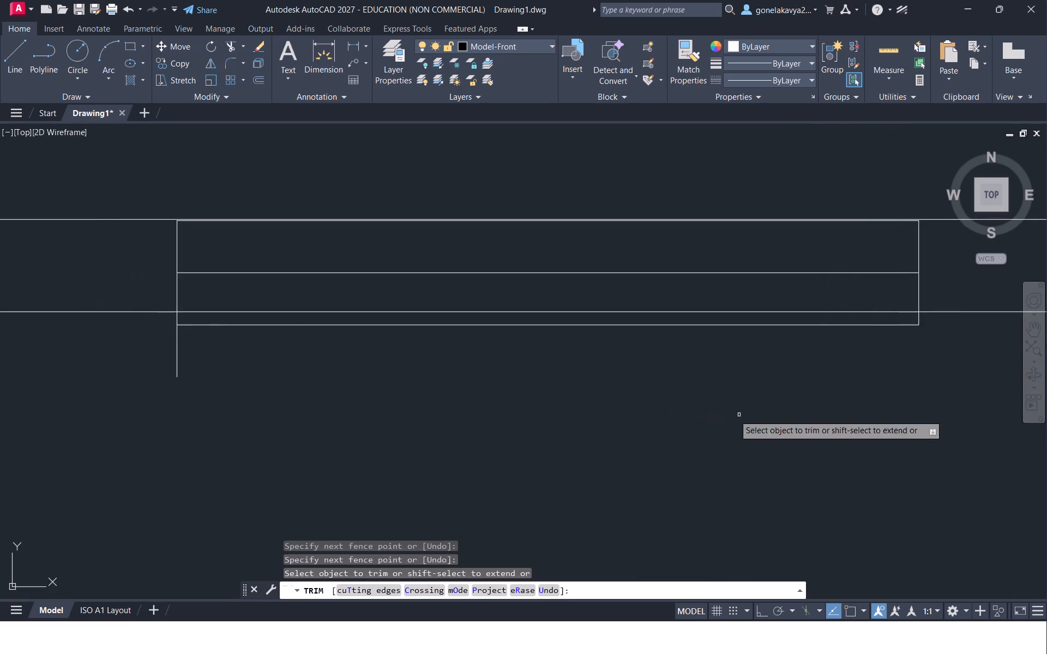
pyautogui.moveTo(181, 338); pyautogui.dragTo(191, 362)
pyautogui.moveTo(274, 388); pyautogui.dragTo(280, 391, button='middle')
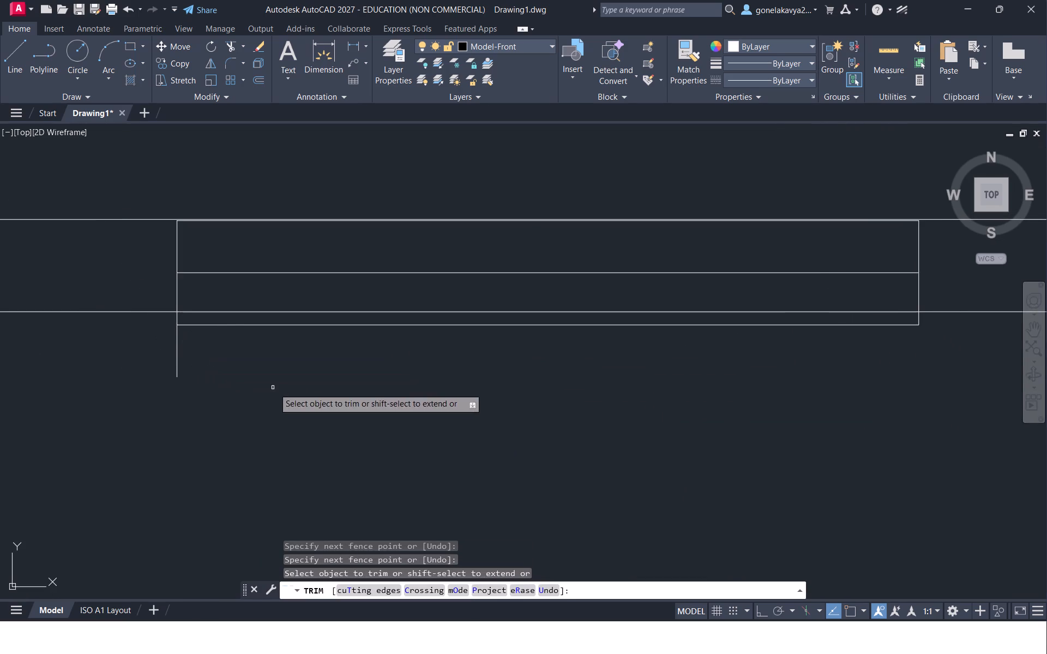
pyautogui.moveTo(280, 391); pyautogui.dragTo(623, 390, button='middle')
pyautogui.moveTo(515, 341); pyautogui.dragTo(550, 356)
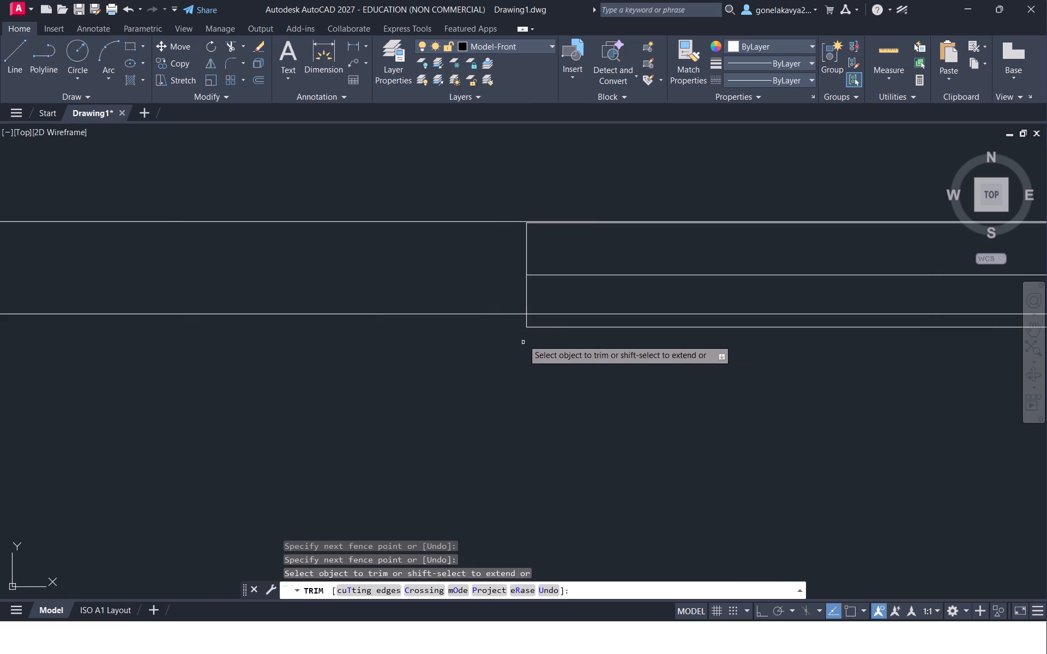
pyautogui.moveTo(522, 324); pyautogui.dragTo(562, 352)
# Trim the leftover stub below the wall at the same window's right end and end the trimming.
pyautogui.scroll(-2, 609, 359)
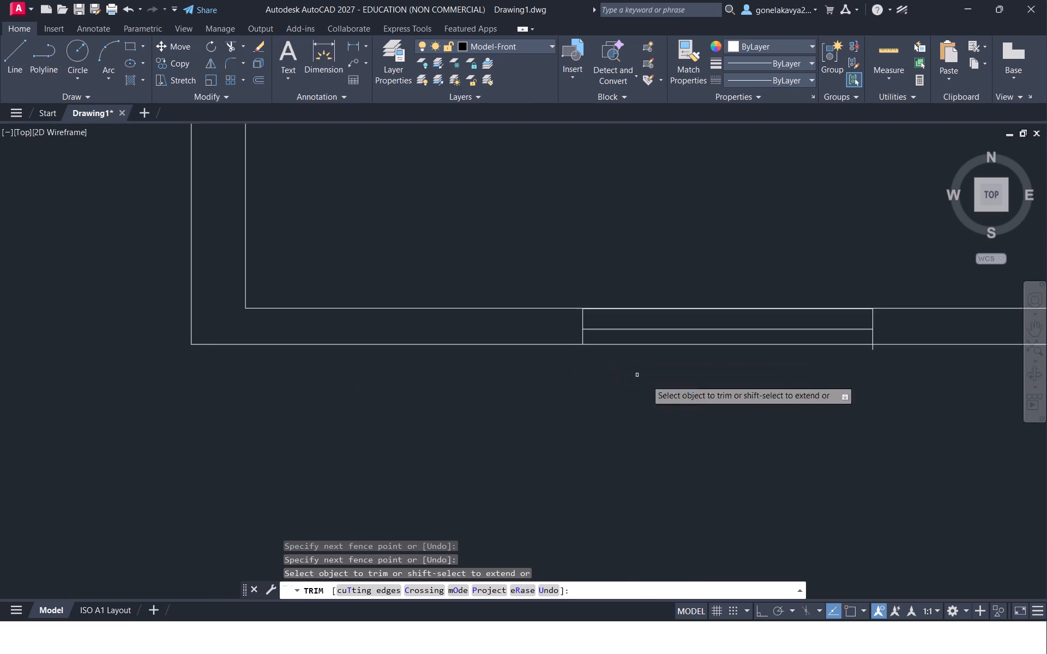
pyautogui.moveTo(763, 404); pyautogui.dragTo(664, 453, button='middle')
pyautogui.scroll(2, 701, 415)
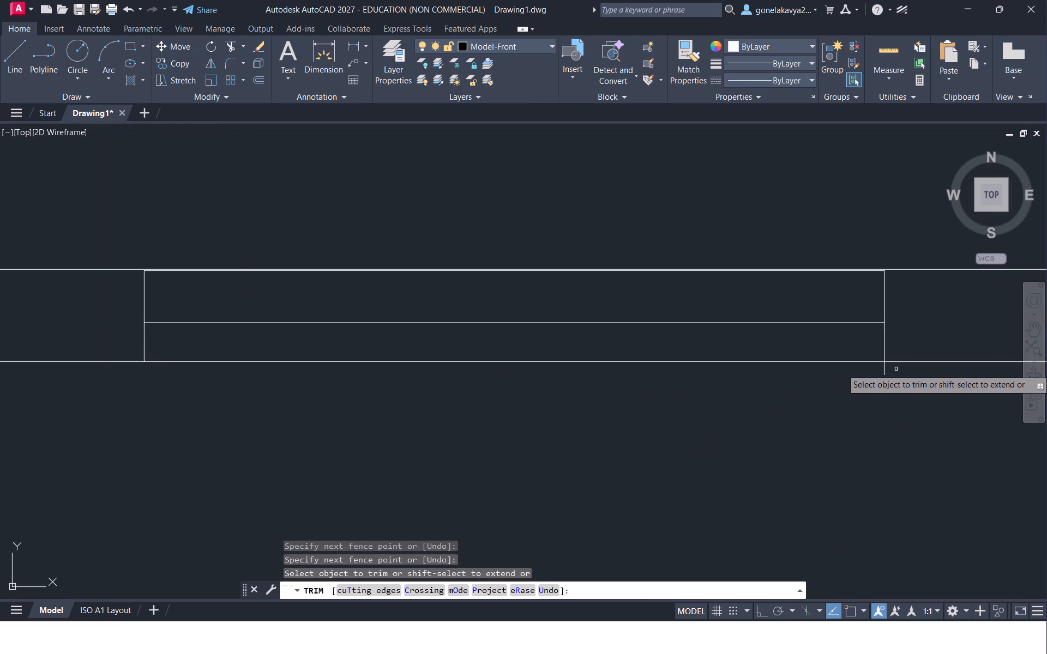
pyautogui.moveTo(890, 370); pyautogui.dragTo(859, 389)
pyautogui.scroll(-3, 855, 397)
pyautogui.scroll(-2, 872, 458)
pyautogui.moveTo(872, 465); pyautogui.dragTo(864, 469, button='middle')
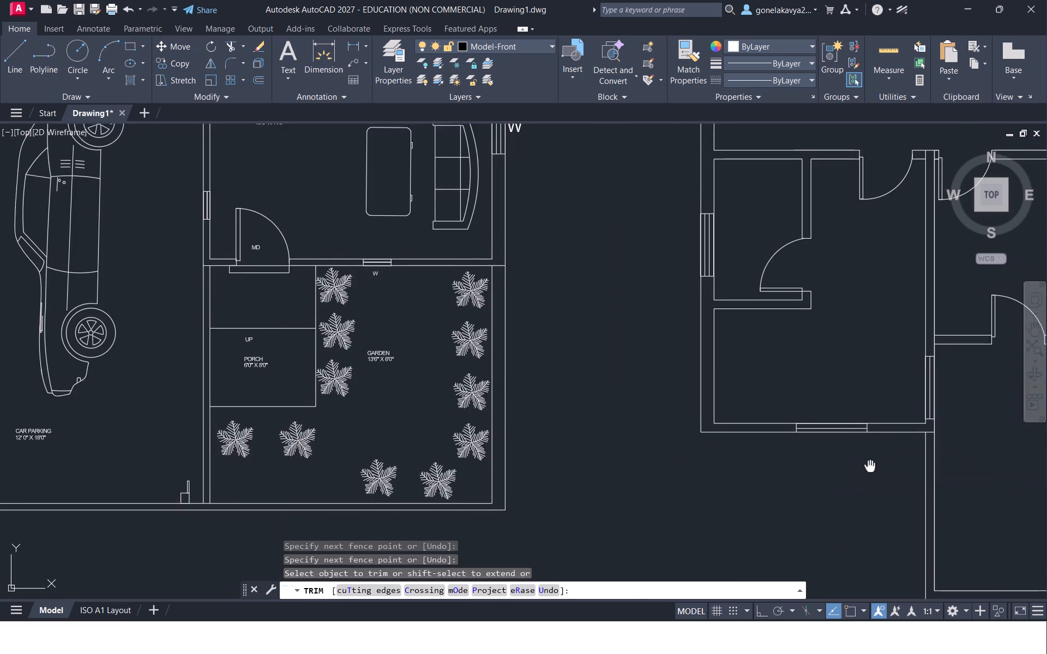
pyautogui.moveTo(864, 469); pyautogui.dragTo(581, 500, button='middle')
pyautogui.scroll(-2, 673, 464)
pyautogui.moveTo(723, 470); pyautogui.dragTo(598, 438, button='middle')
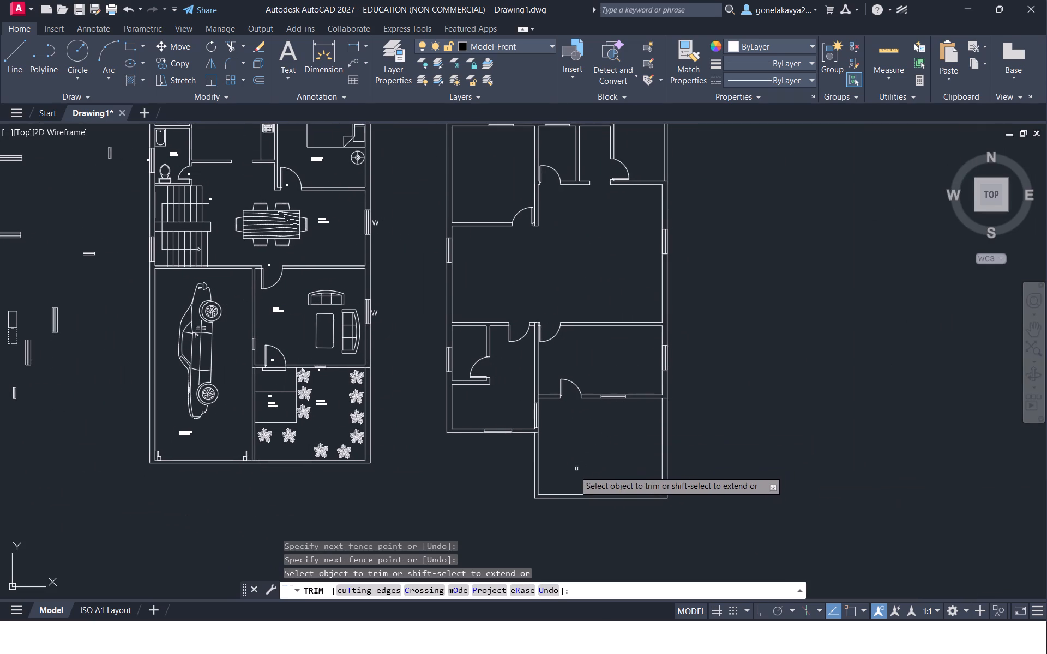
pyautogui.moveTo(571, 462); pyautogui.dragTo(576, 568, button='middle')
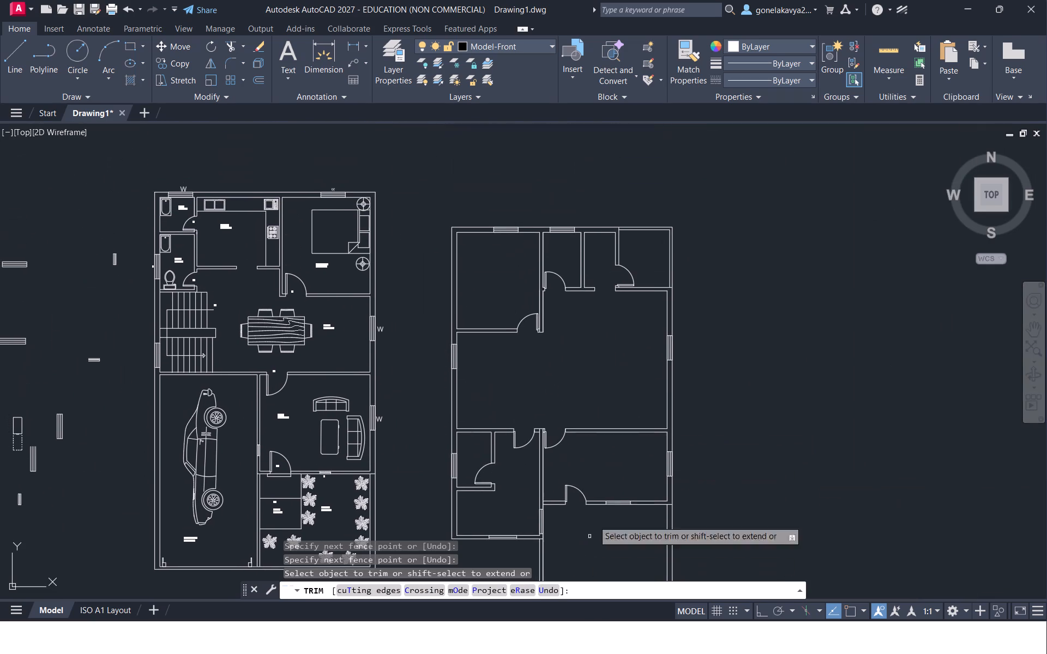
pyautogui.scroll(1, 599, 350)
pyautogui.moveTo(593, 335); pyautogui.dragTo(605, 401, button='middle')
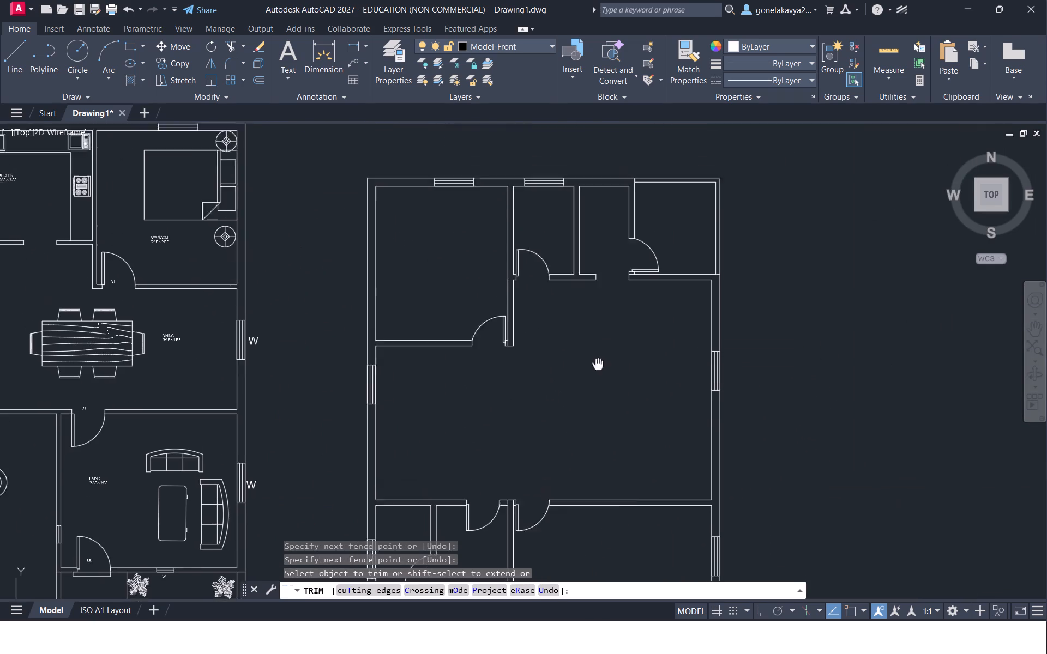
pyautogui.moveTo(605, 401); pyautogui.dragTo(616, 446, button='middle')
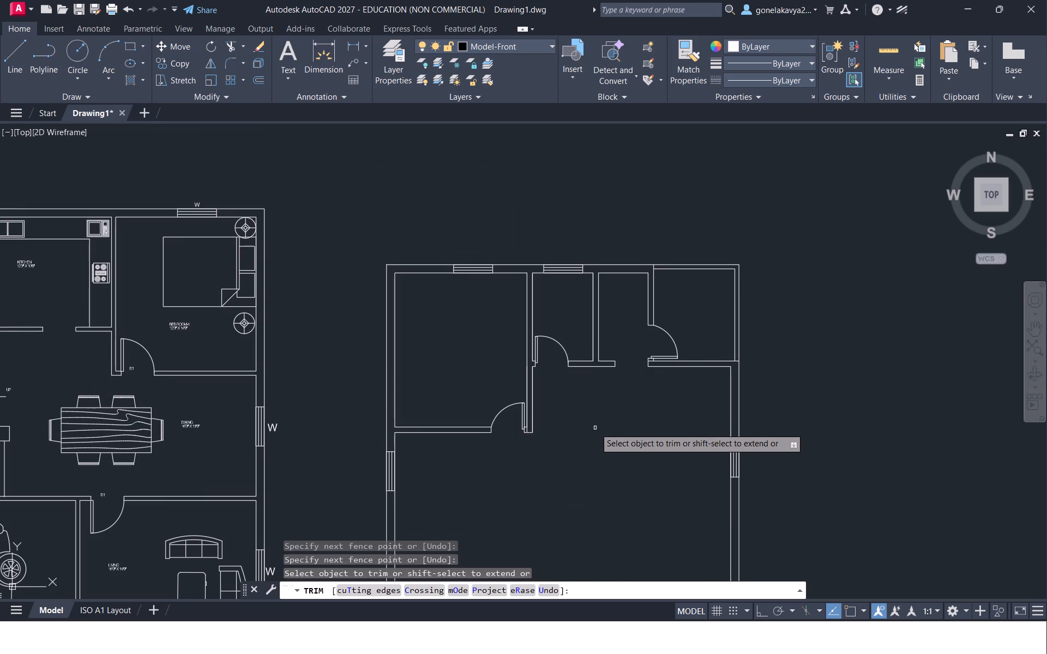
pyautogui.press('Escape')
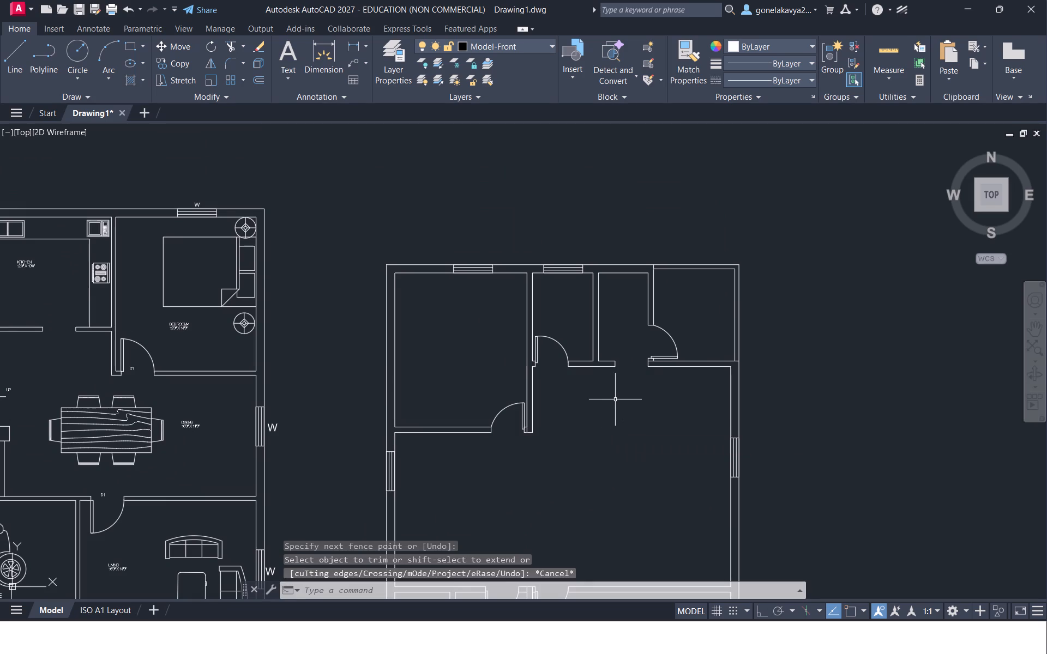
# With Ortho on, draw a horizontal line about 4'-6" long across the upper part of the narrow top room between its side walls.
pyautogui.press('l')
pyautogui.press('Return')
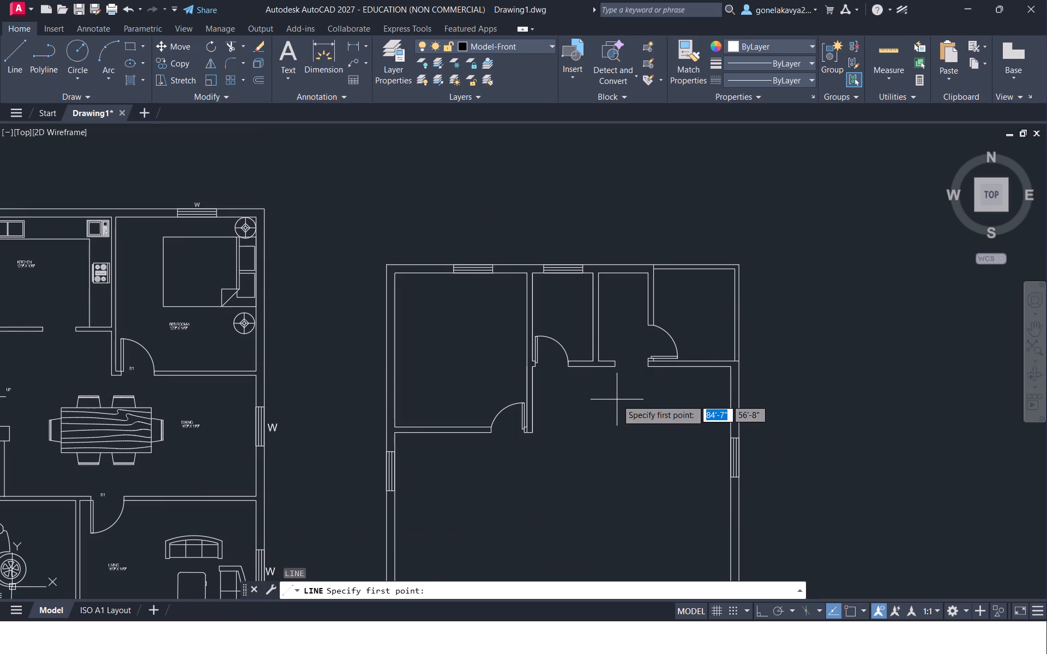
pyautogui.scroll(2, 609, 296)
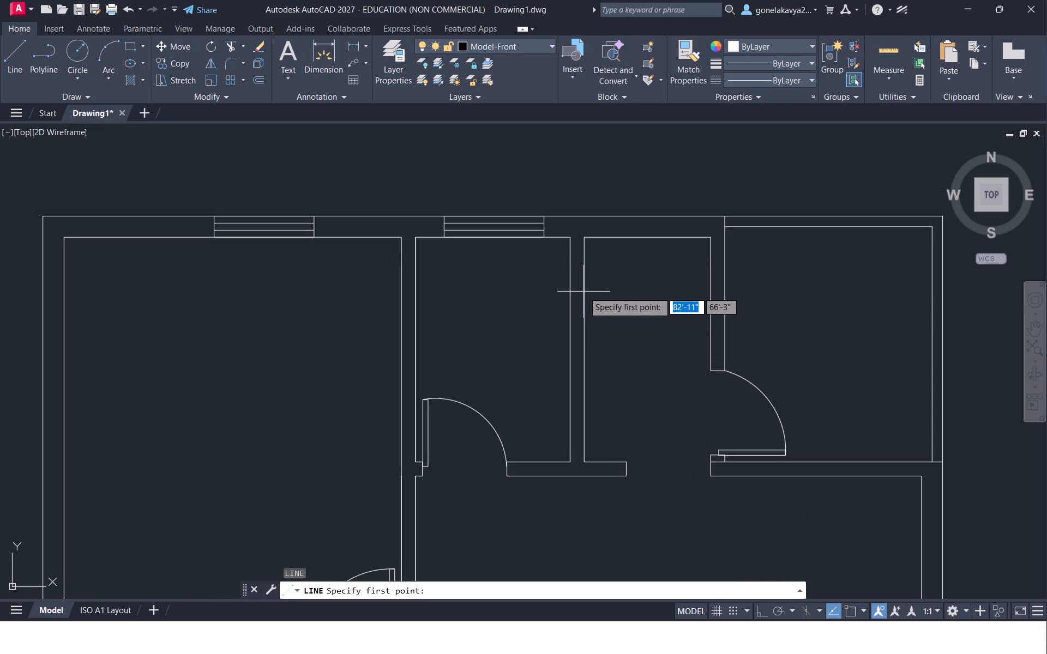
pyautogui.click(583, 292)
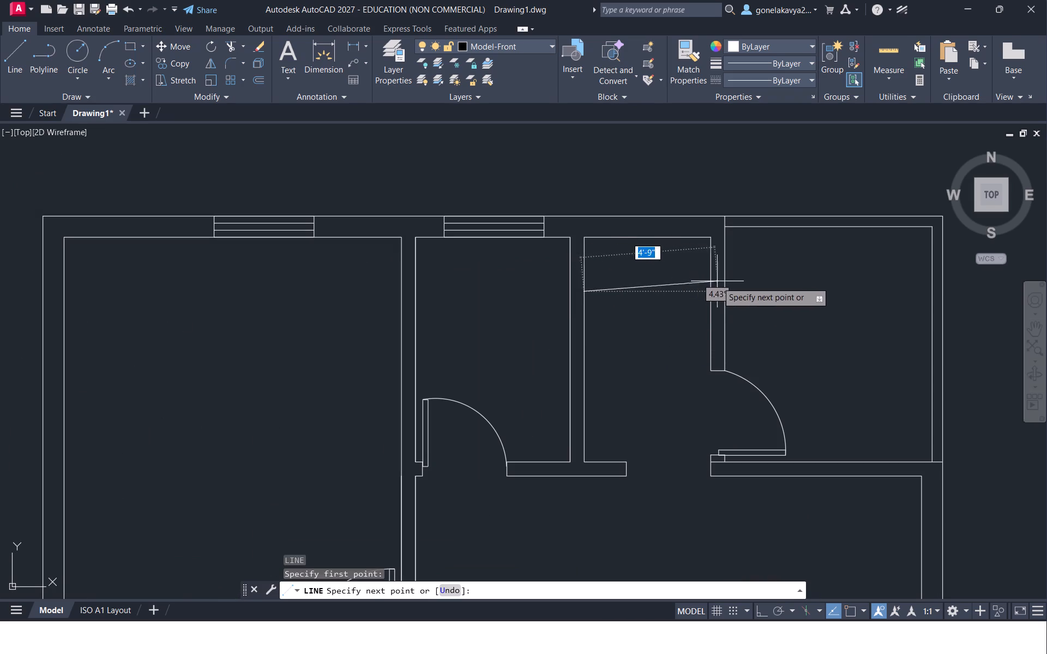
pyautogui.click(759, 613)
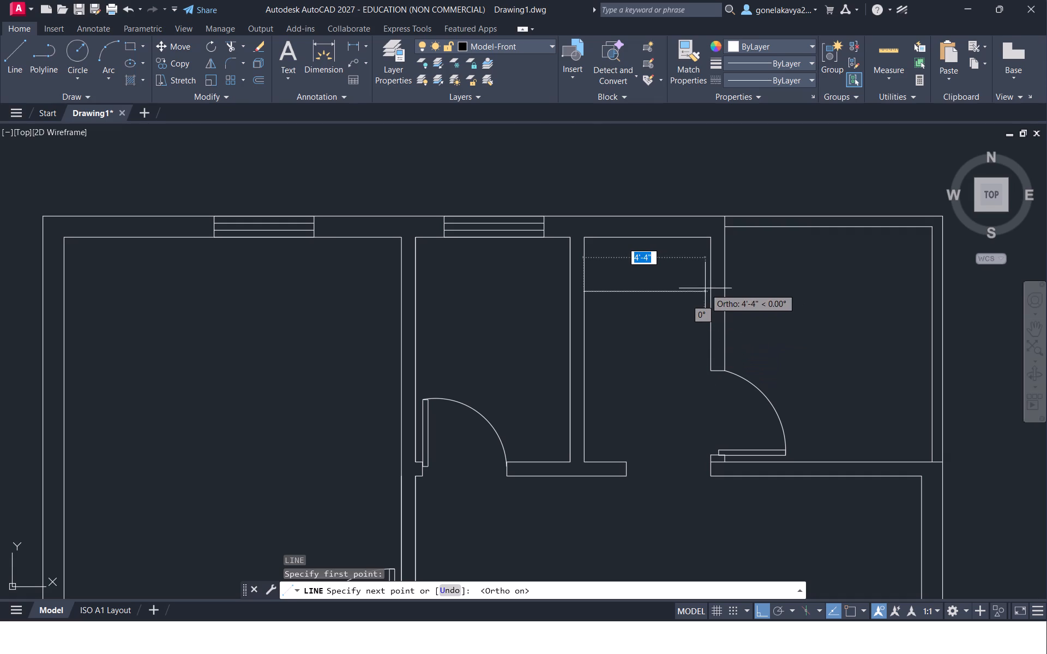
pyautogui.scroll(3, 710, 290)
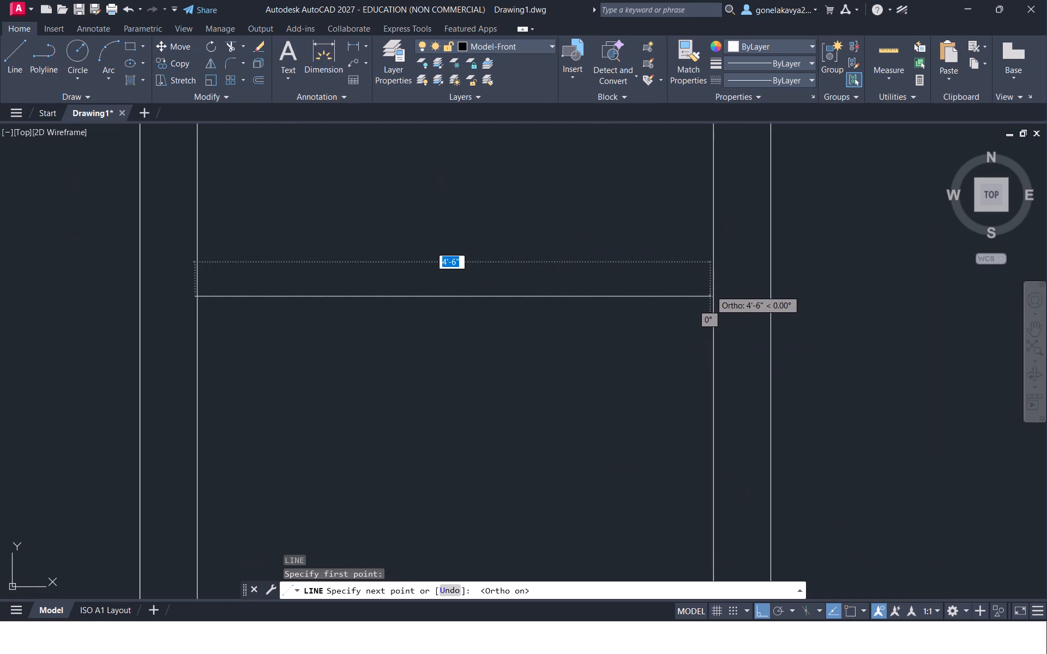
pyautogui.click(713, 298)
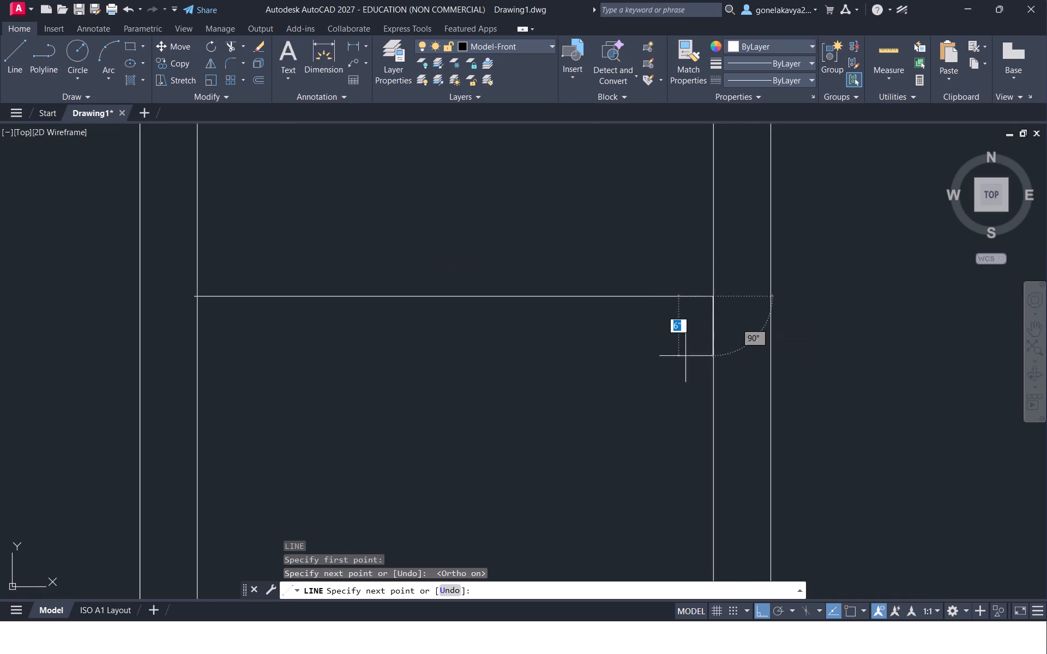
pyautogui.scroll(-1, 658, 386)
pyautogui.press('Escape')
pyautogui.scroll(-1, 501, 429)
pyautogui.moveTo(506, 430); pyautogui.dragTo(509, 431, button='middle')
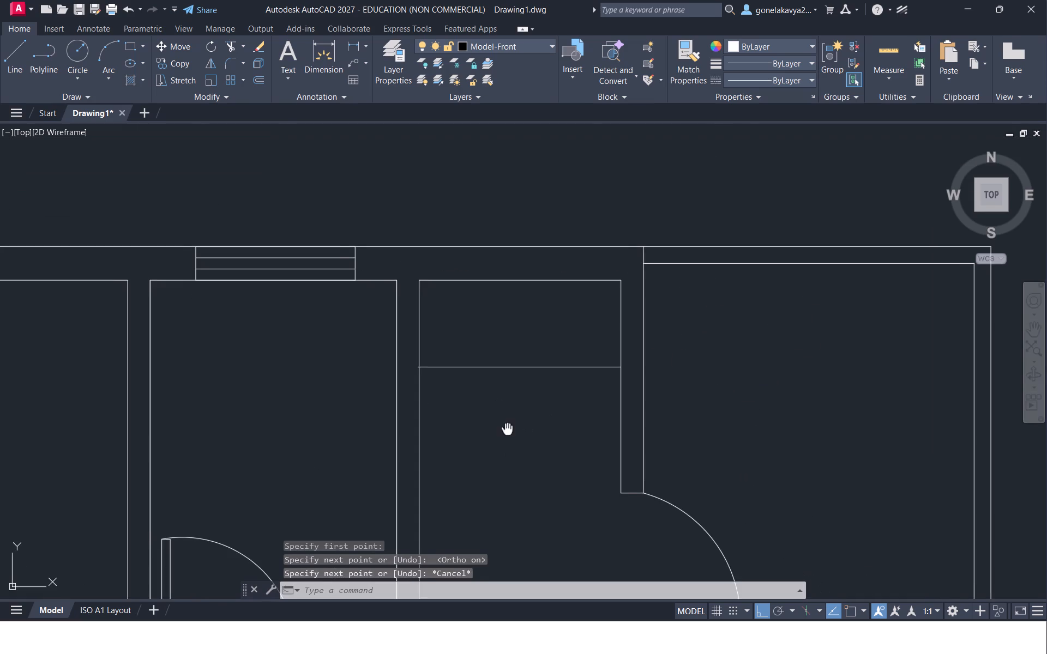
pyautogui.moveTo(509, 431); pyautogui.dragTo(566, 393, button='middle')
pyautogui.press('Escape')
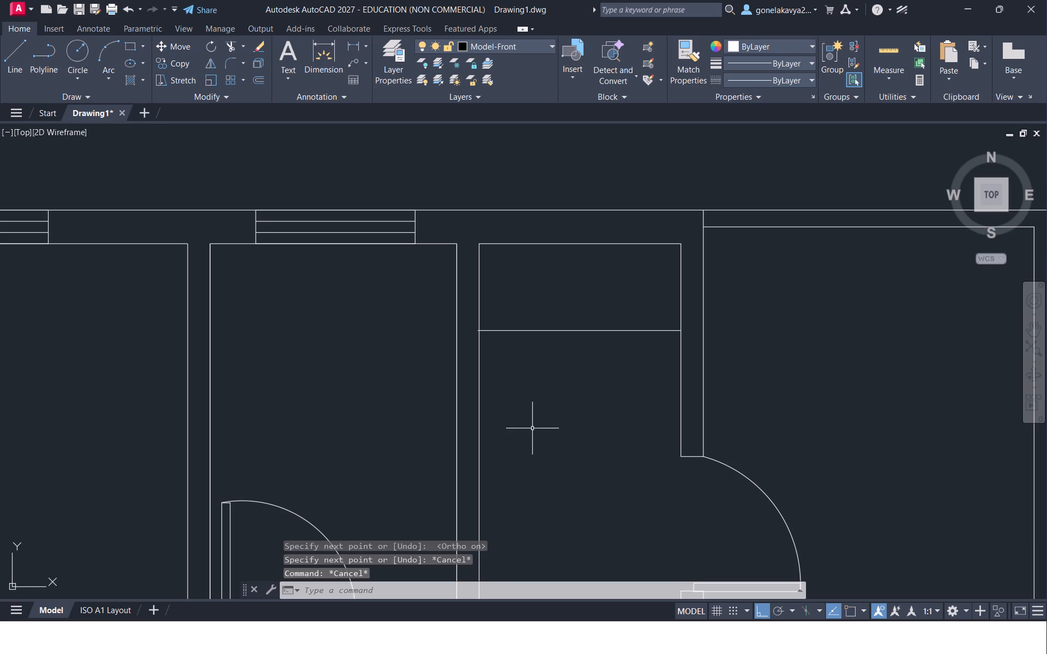
# Draw a vertical line near the left wall of the narrow top room, crossing its top wall line and the upper horizontal line.
pyautogui.press('l')
pyautogui.press('Return')
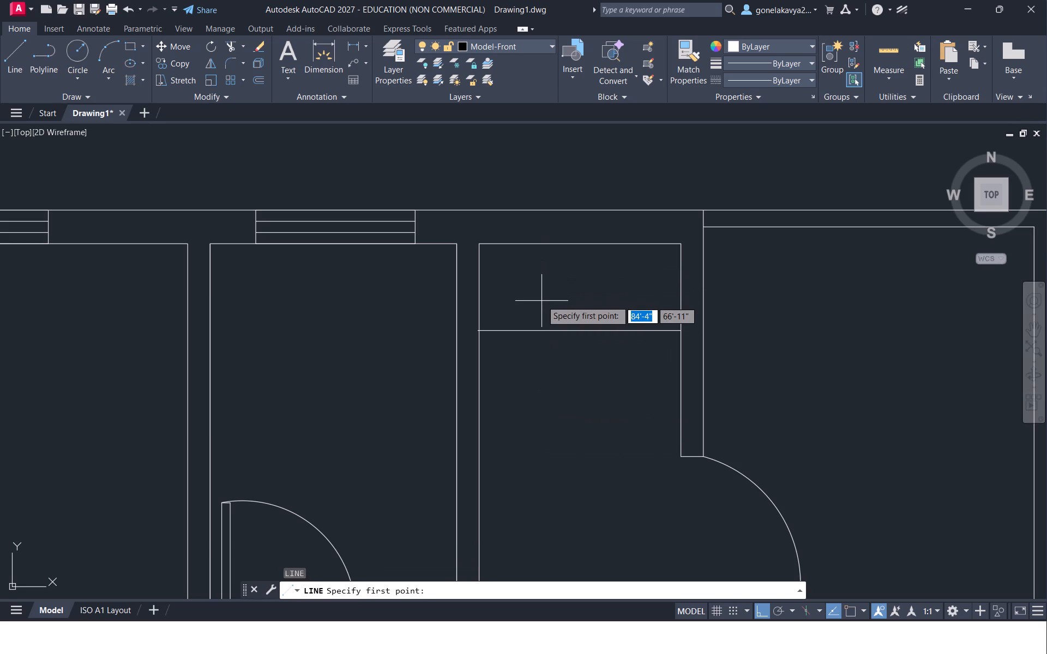
pyautogui.moveTo(541, 298); pyautogui.dragTo(545, 347, button='middle')
pyautogui.scroll(2, 497, 318)
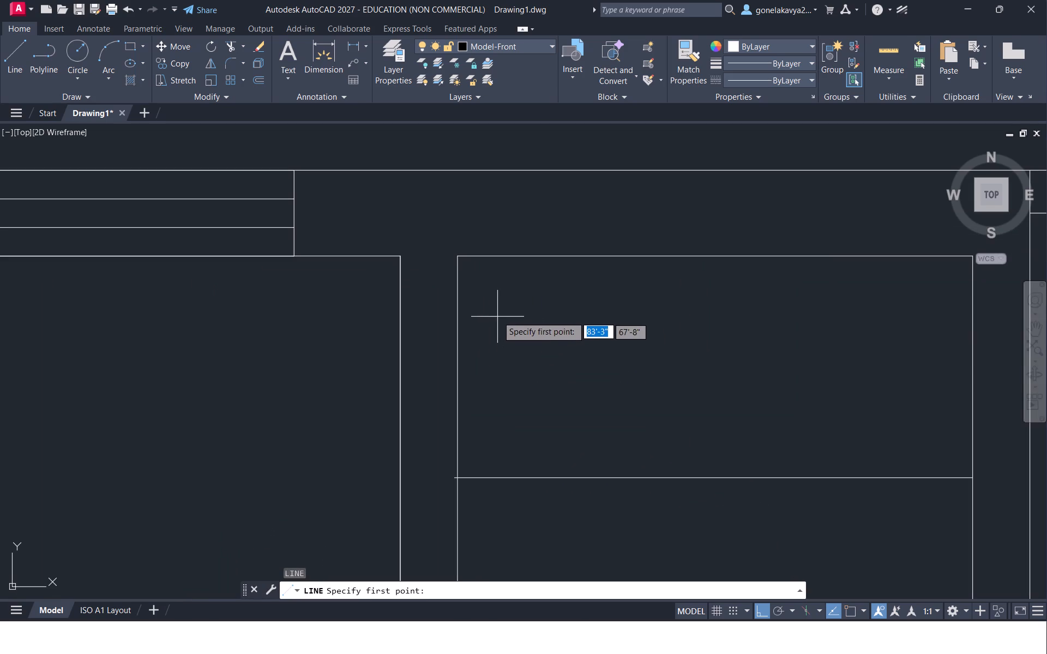
pyautogui.moveTo(507, 238); pyautogui.dragTo(514, 268)
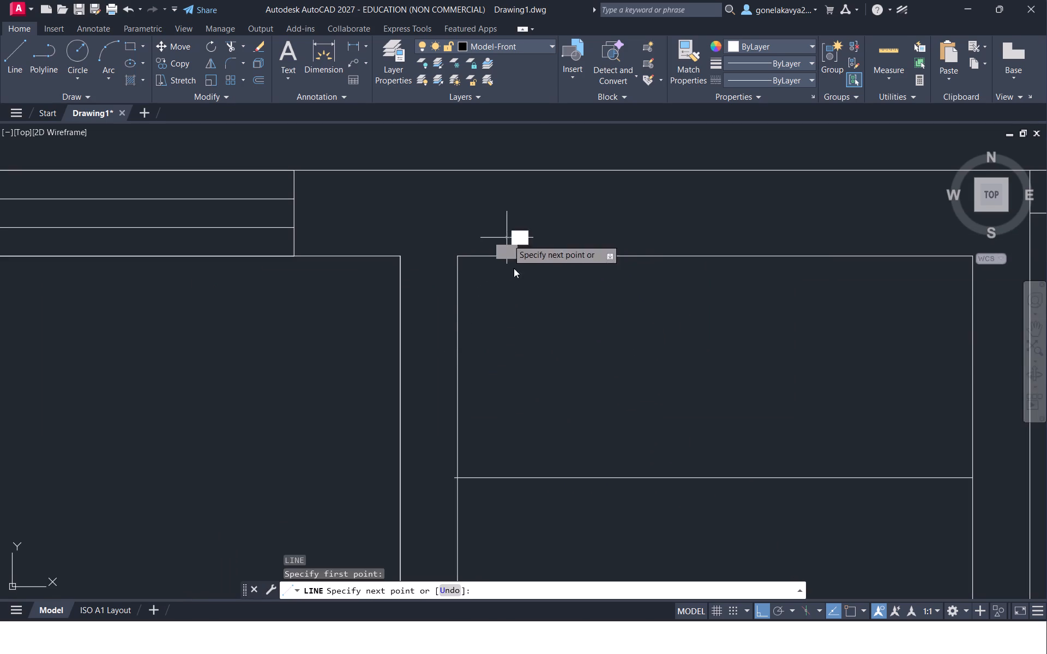
pyautogui.moveTo(514, 268); pyautogui.dragTo(516, 274)
pyautogui.click(543, 506)
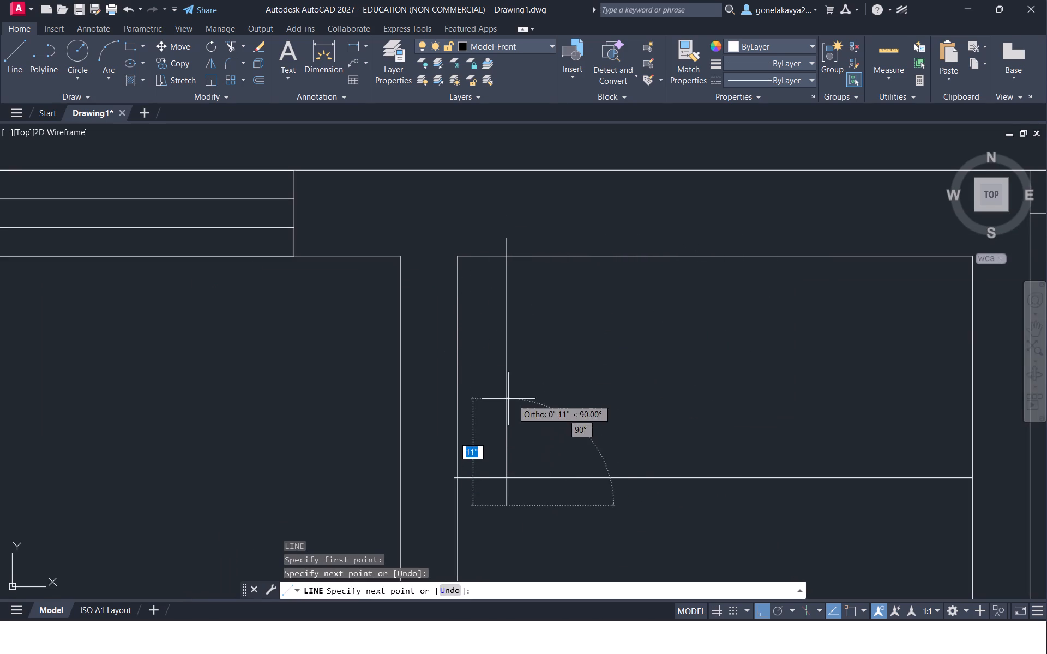
pyautogui.press('Escape')
# Draw a horizontal line about 3'-3" long from the new vertical line toward the right wall, midway up the room's upper compartment.
pyautogui.press('l')
pyautogui.press('Return')
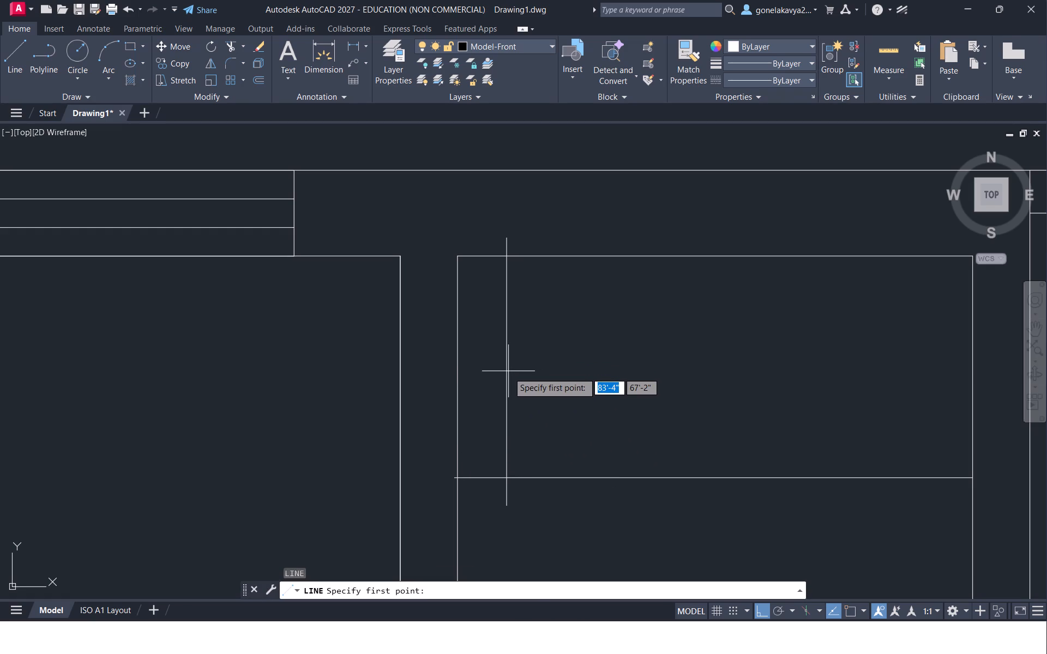
pyautogui.click(507, 371)
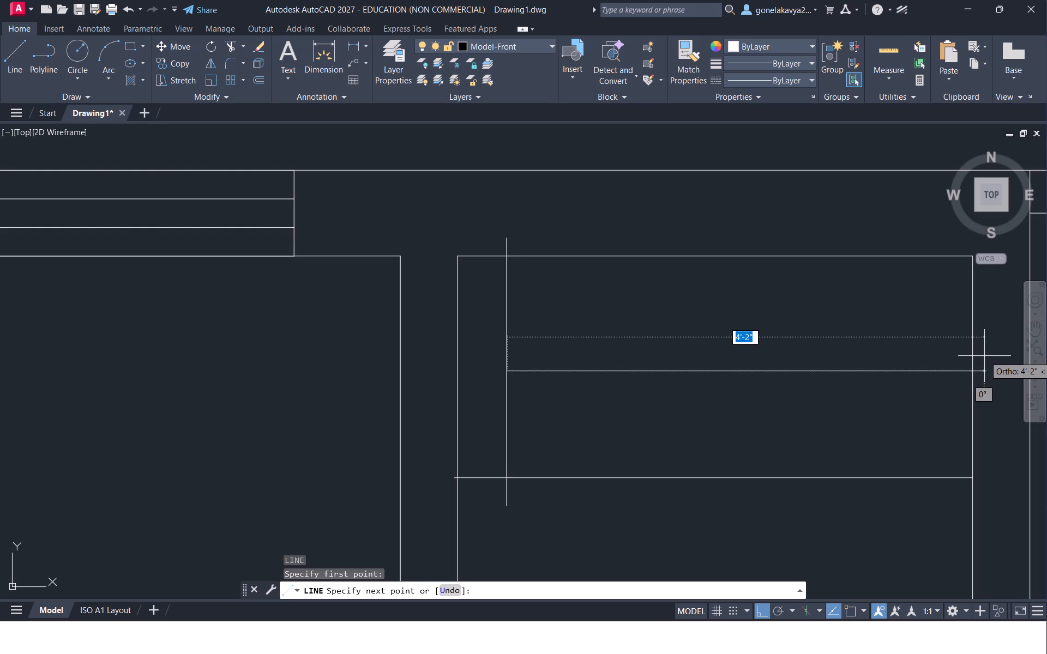
pyautogui.click(875, 376)
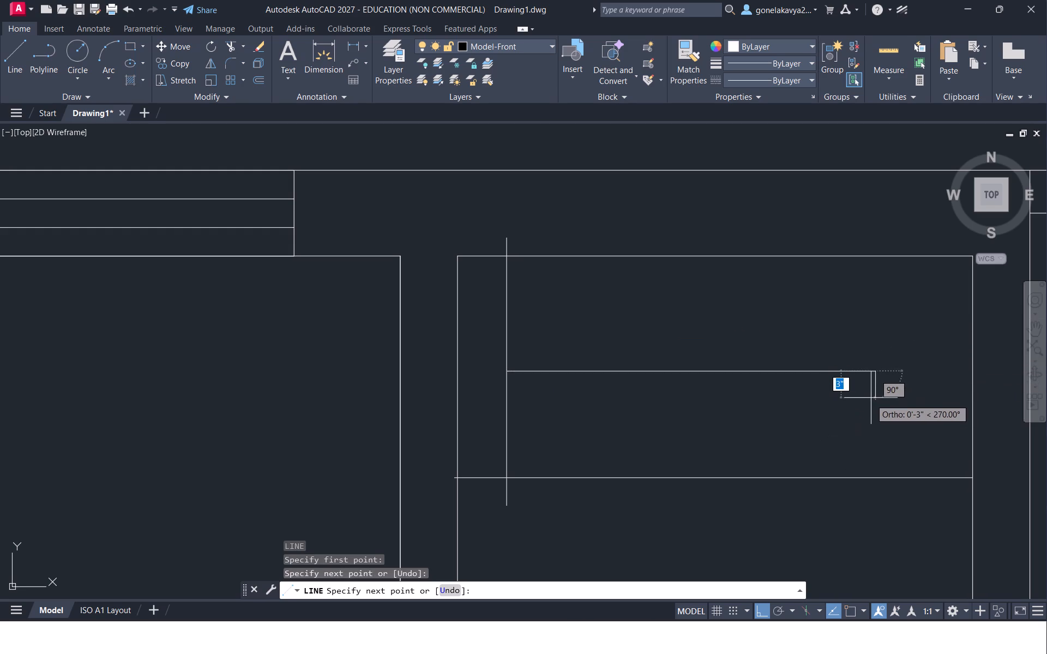
pyautogui.press('Escape')
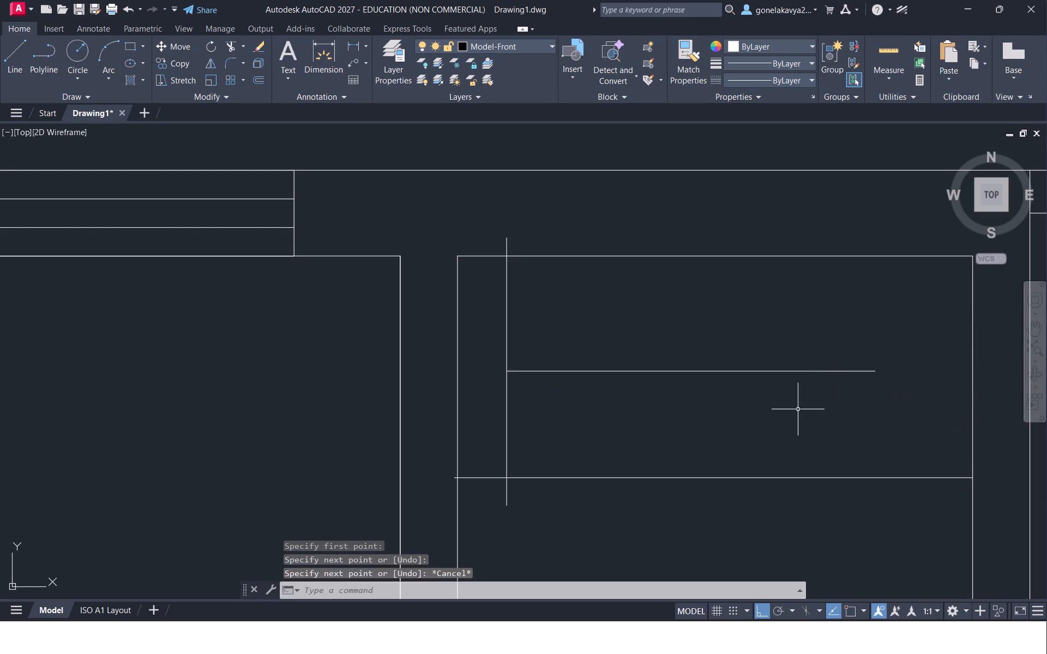
# Draw three closely spaced vertical lines, about 1'-3" or slightly longer, across the left end of the compartment's middle horizontal line.
pyautogui.press('l')
pyautogui.press('Return')
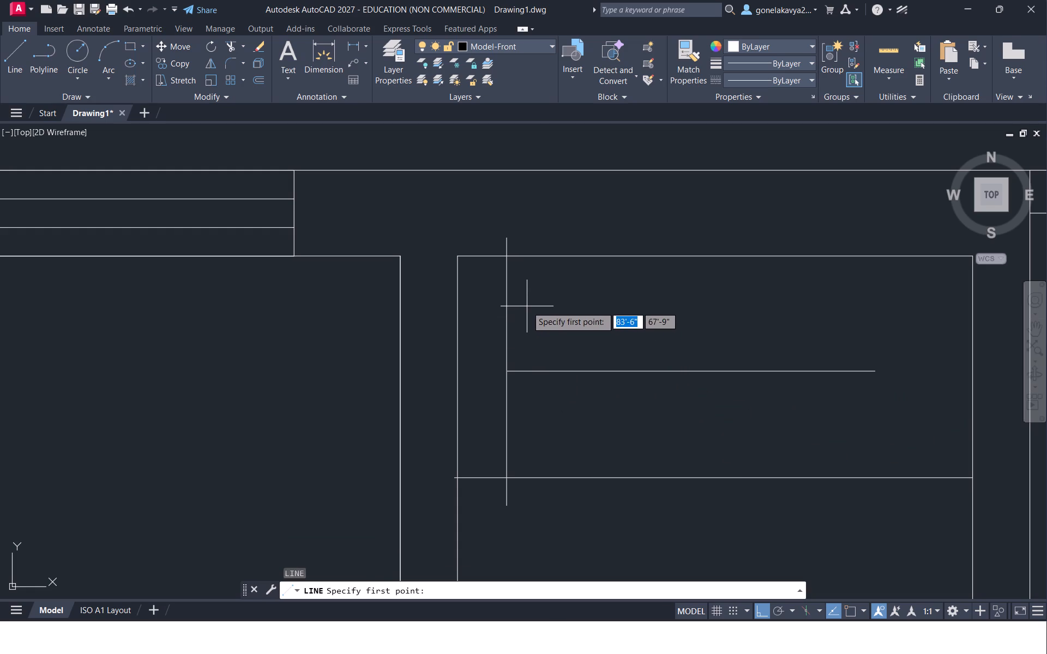
pyautogui.moveTo(527, 306); pyautogui.dragTo(555, 435)
pyautogui.click(554, 438)
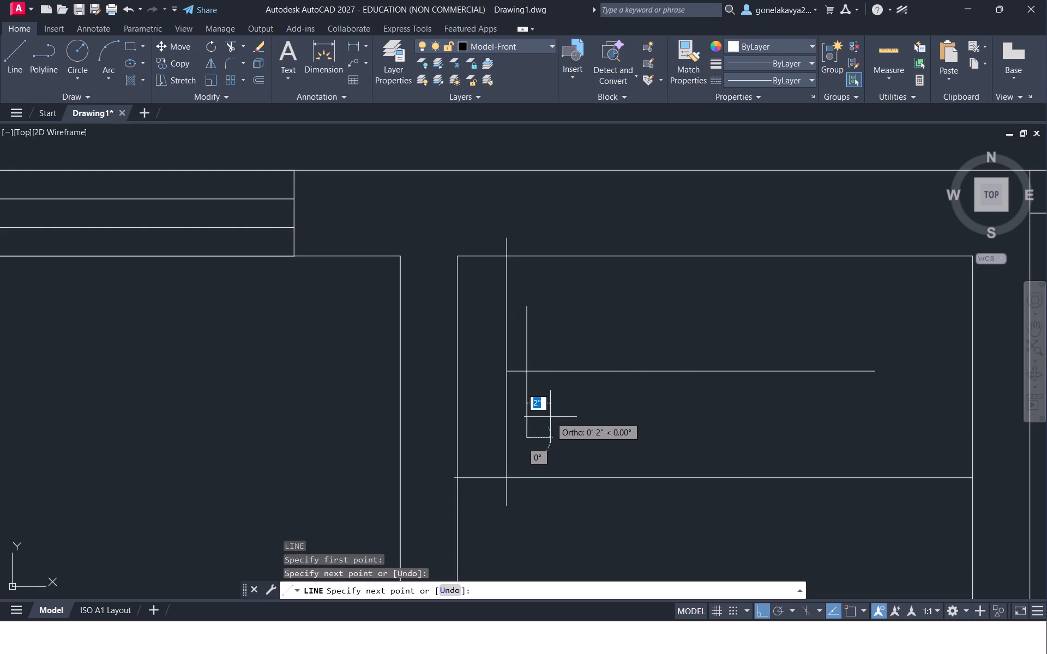
pyautogui.press('space')
pyautogui.press('space')
pyautogui.moveTo(562, 296); pyautogui.dragTo(580, 419)
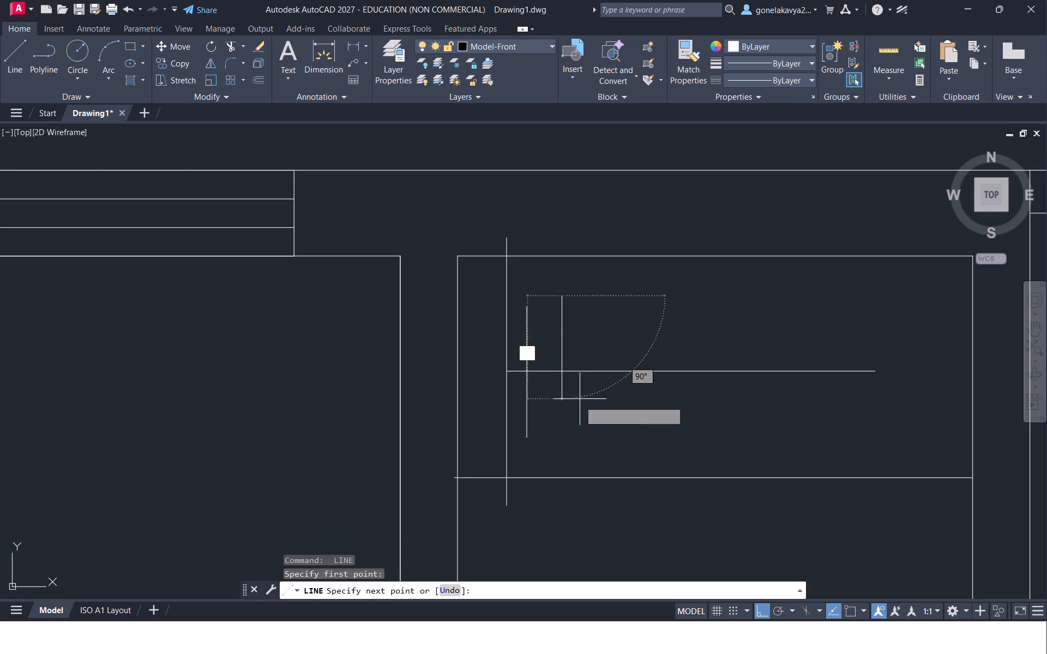
pyautogui.moveTo(580, 419); pyautogui.dragTo(580, 436)
pyautogui.click(579, 464)
pyautogui.press('space')
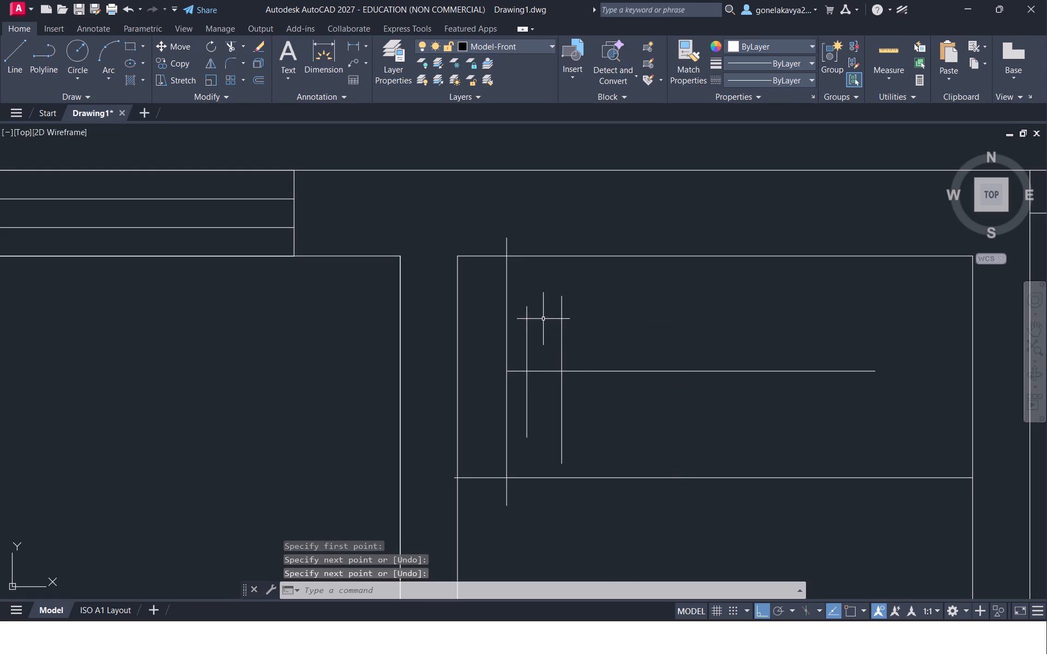
pyautogui.press('space')
pyautogui.moveTo(546, 305); pyautogui.dragTo(541, 374)
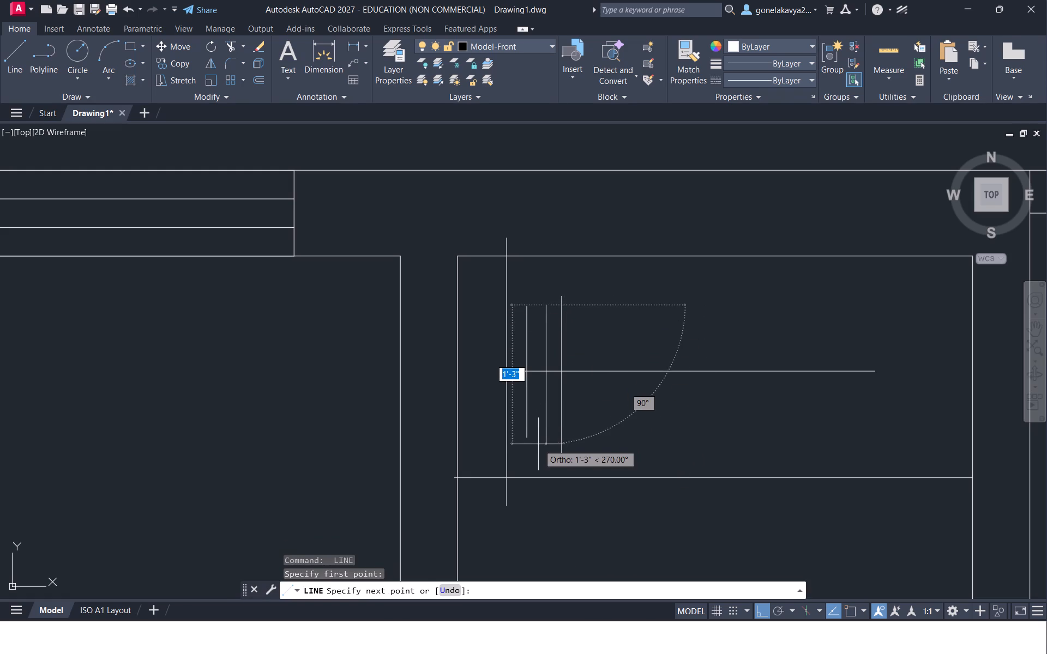
pyautogui.click(538, 444)
pyautogui.press('space')
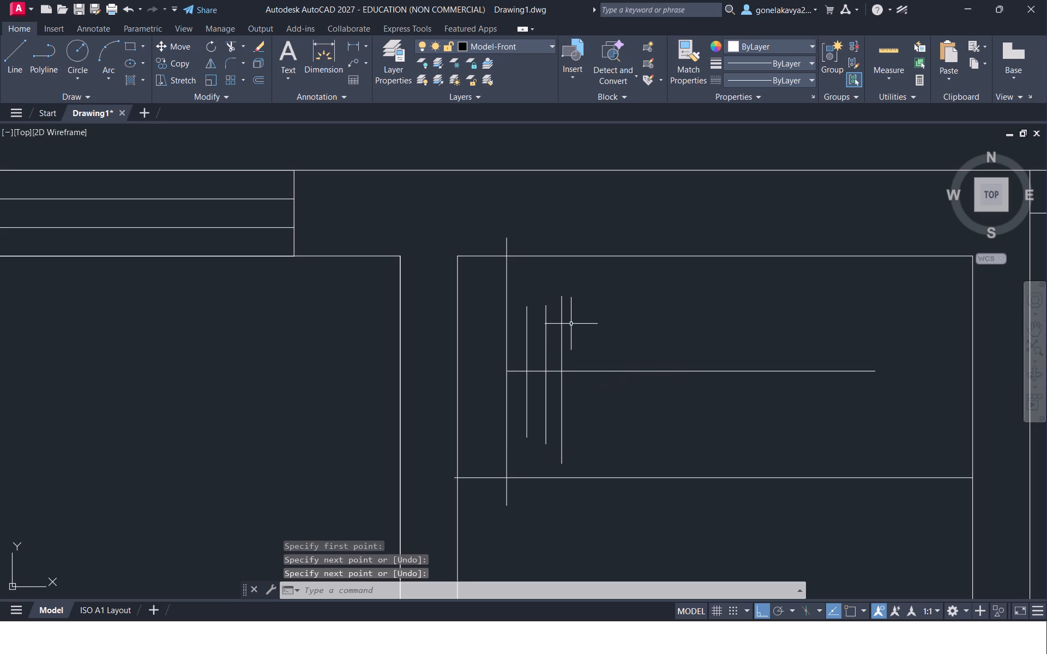
# Continue the row rightward with three more vertical lines about 1'-5" long across the middle horizontal line.
pyautogui.press('l')
pyautogui.press('Return')
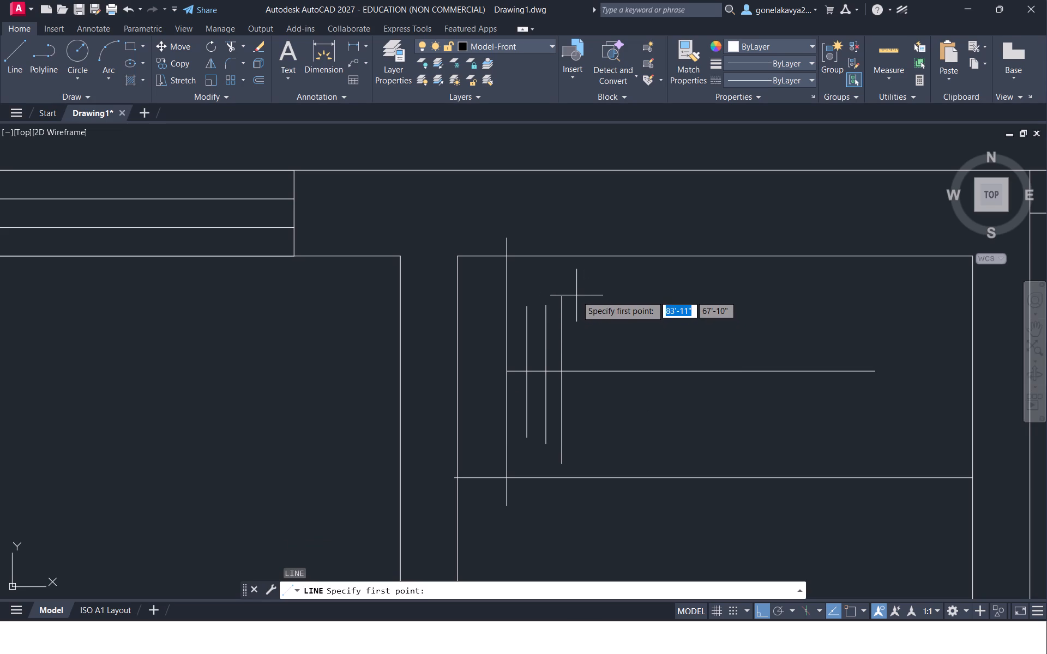
pyautogui.click(576, 295)
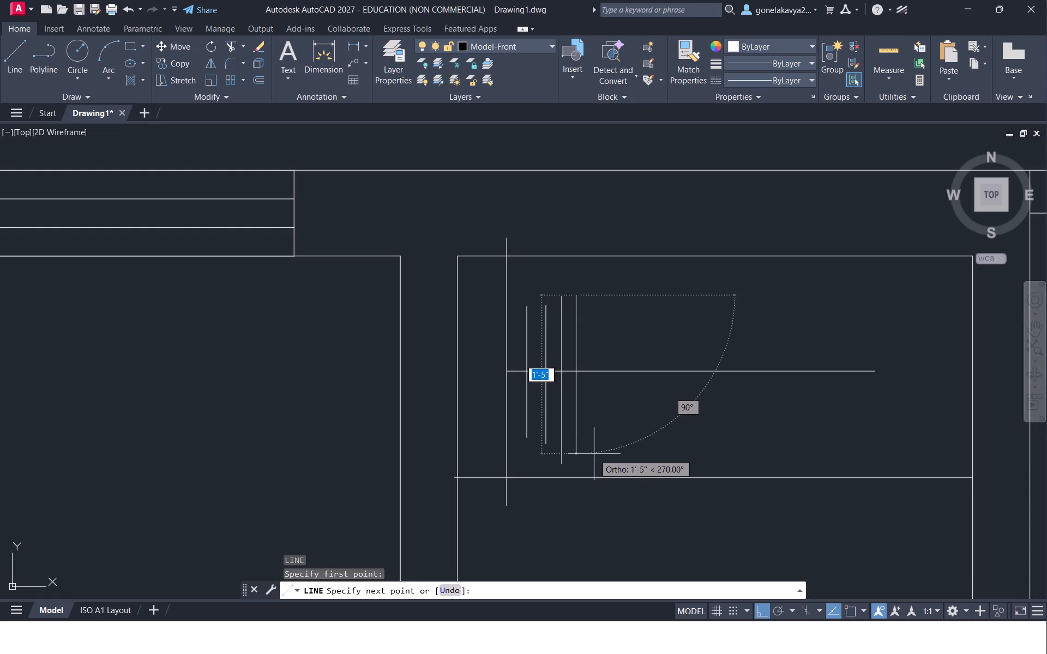
pyautogui.click(594, 455)
pyautogui.press('space')
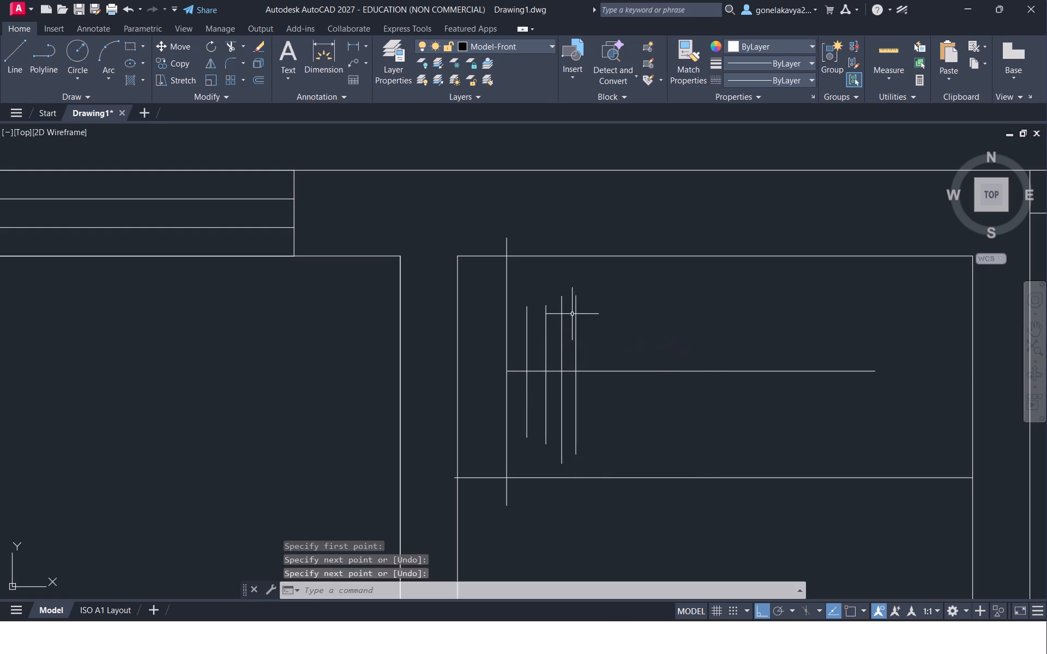
pyautogui.press('space')
pyautogui.moveTo(591, 291); pyautogui.dragTo(605, 374)
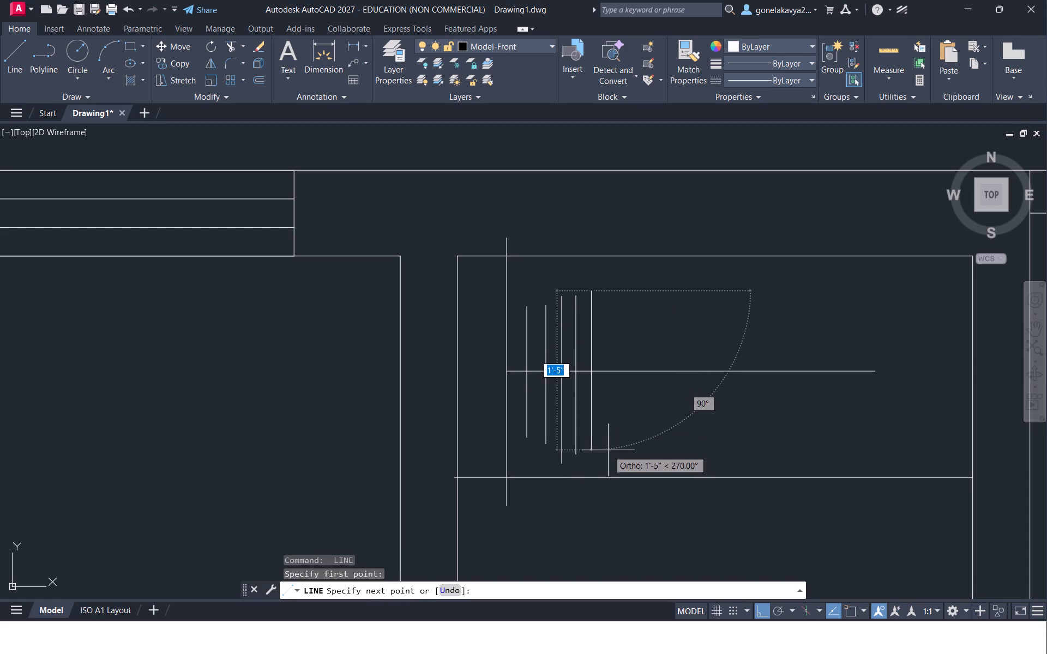
pyautogui.click(608, 452)
pyautogui.press('space')
pyautogui.moveTo(617, 289); pyautogui.dragTo(619, 342)
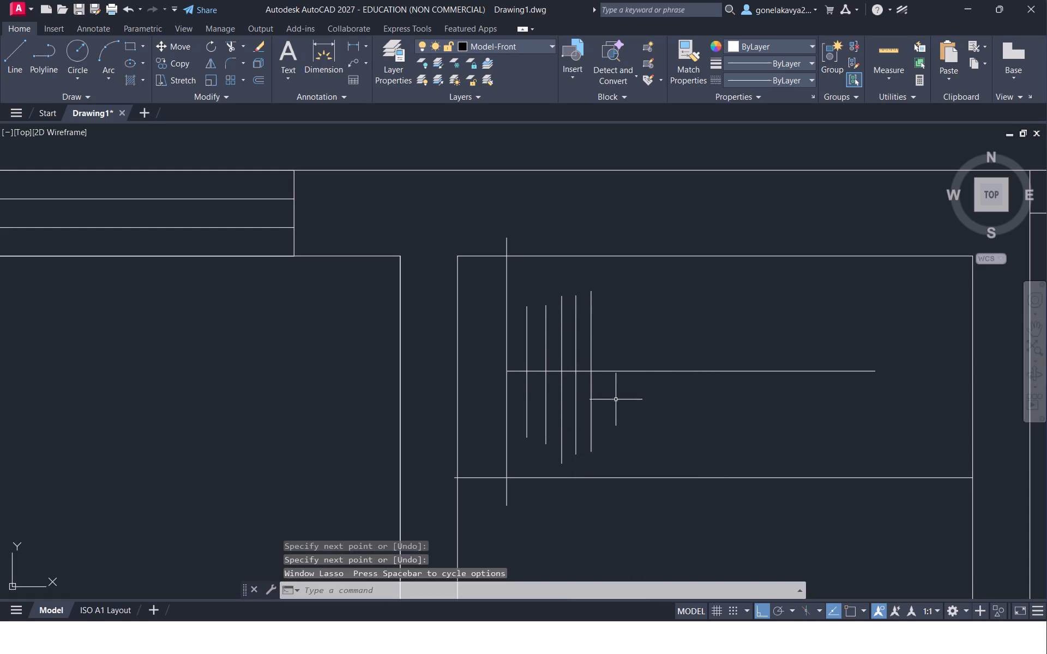
pyautogui.press('space')
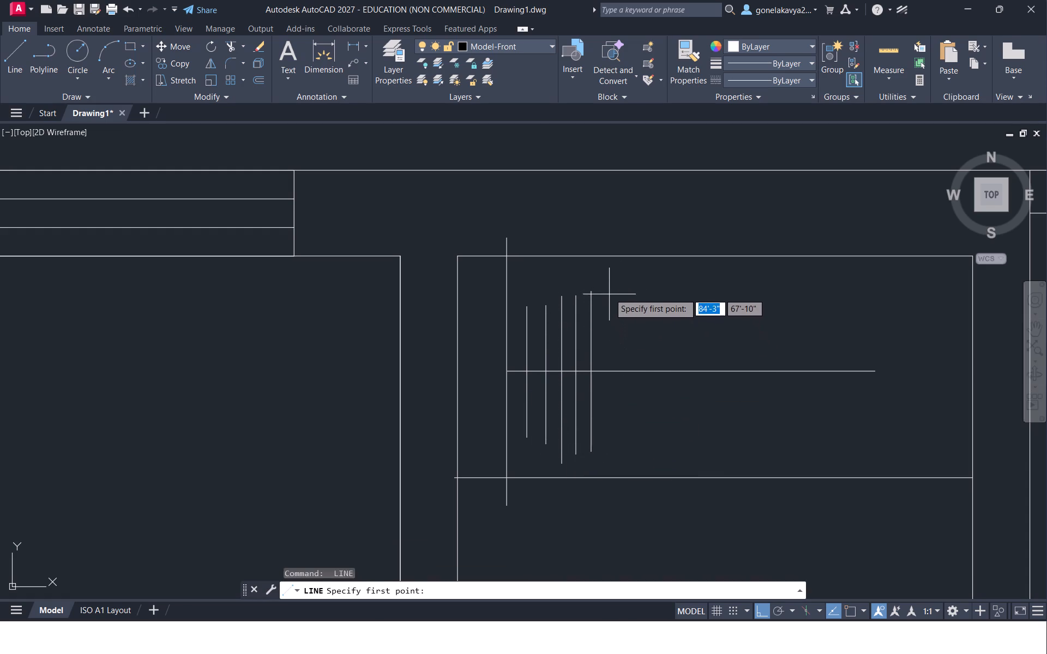
pyautogui.moveTo(609, 293); pyautogui.dragTo(605, 312)
pyautogui.click(601, 452)
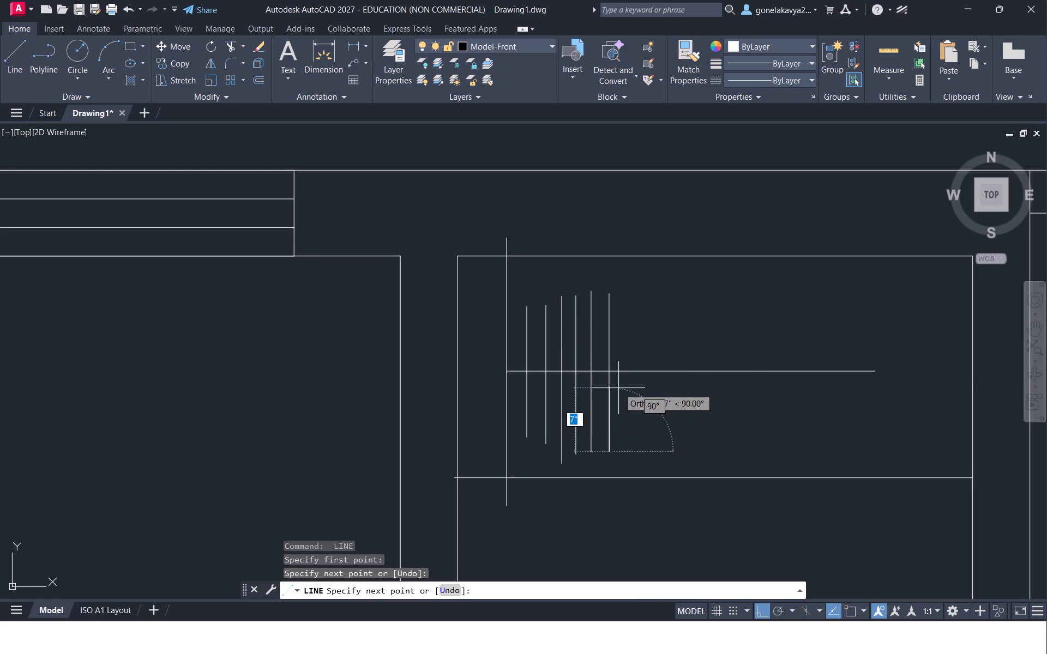
pyautogui.press('space')
# Add three further vertical lines, about 1'-5" to 1'-6" long, to the right of the existing row across the middle line.
pyautogui.press('space')
pyautogui.moveTo(628, 288); pyautogui.dragTo(630, 352)
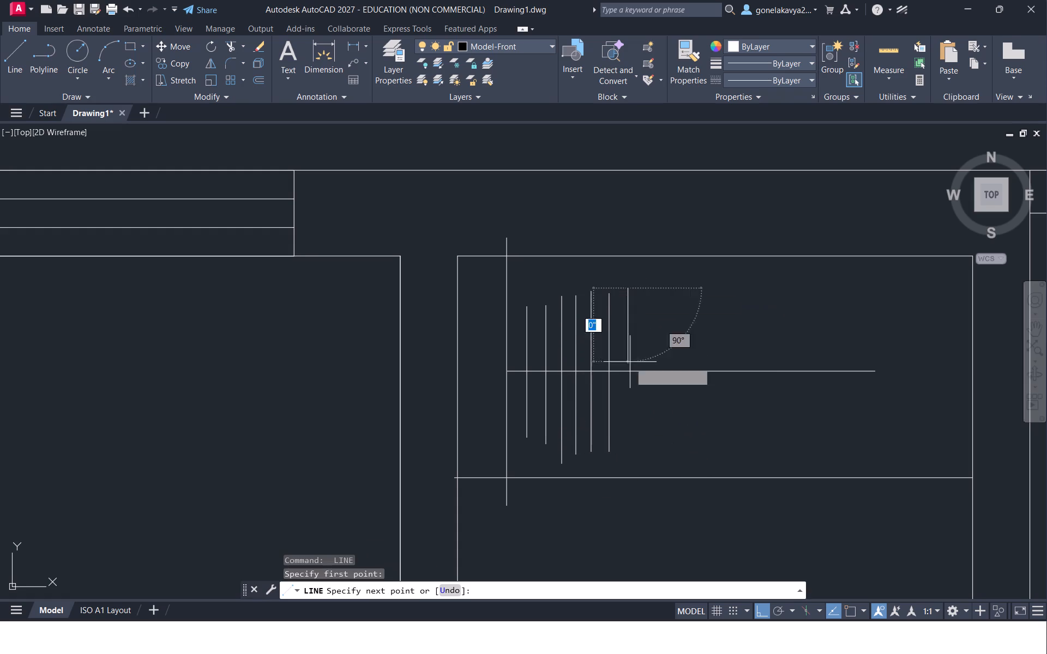
pyautogui.click(619, 456)
pyautogui.press('space')
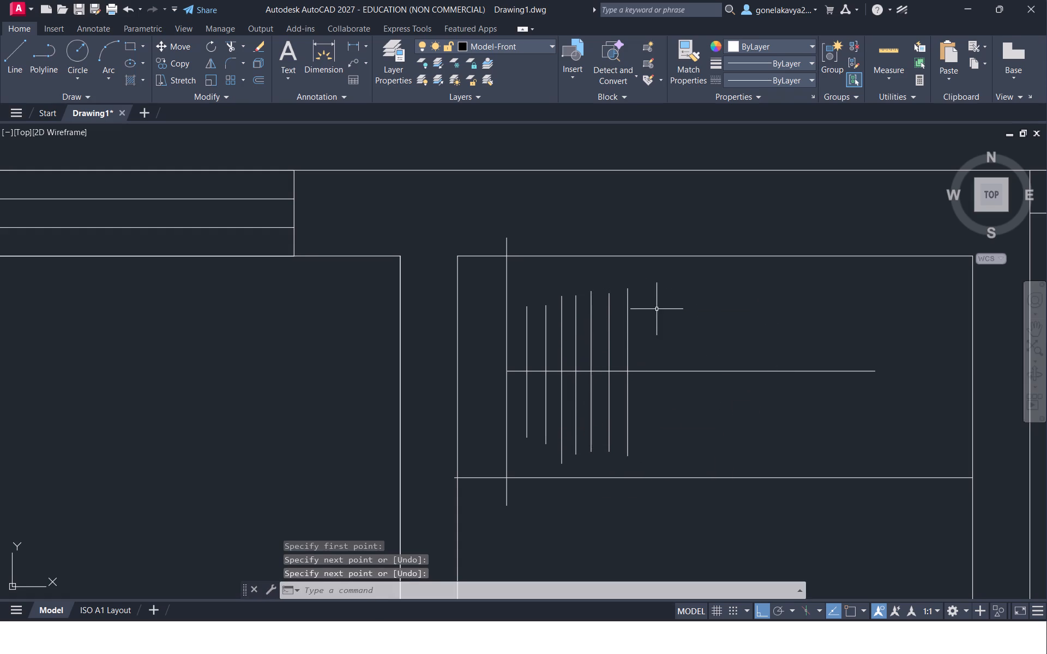
pyautogui.press('space')
pyautogui.moveTo(650, 287); pyautogui.dragTo(646, 342)
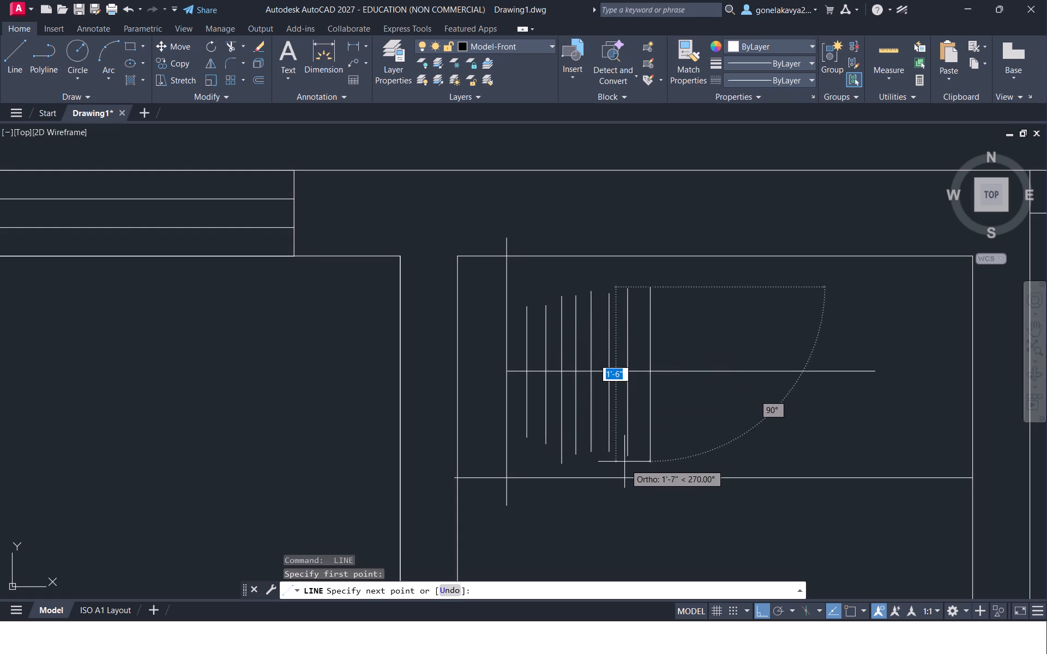
pyautogui.click(624, 455)
pyautogui.press('space')
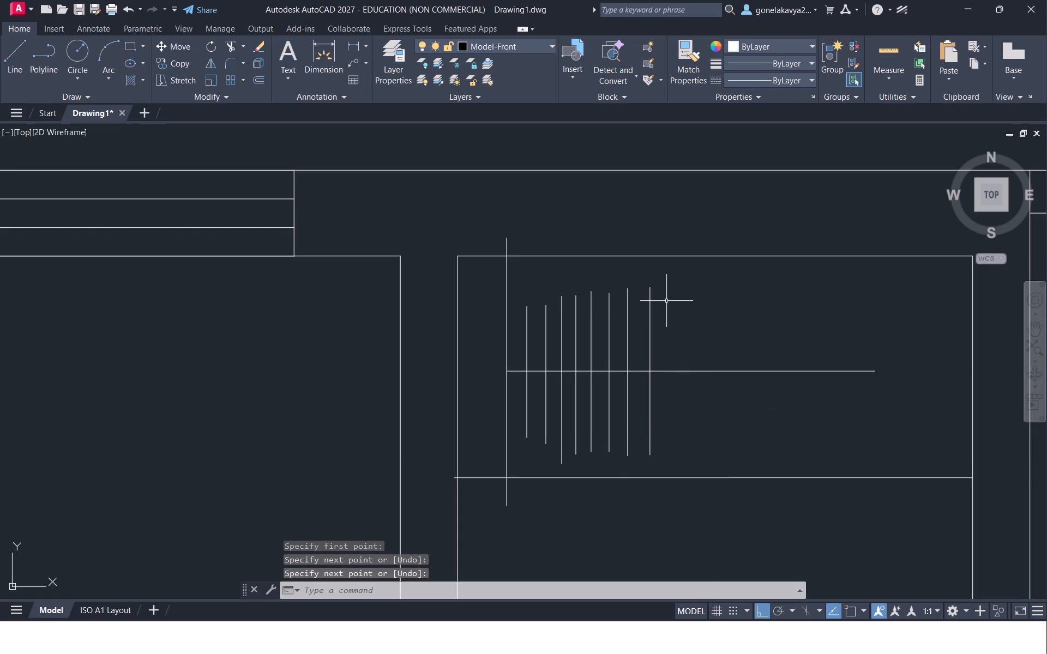
pyautogui.press('space')
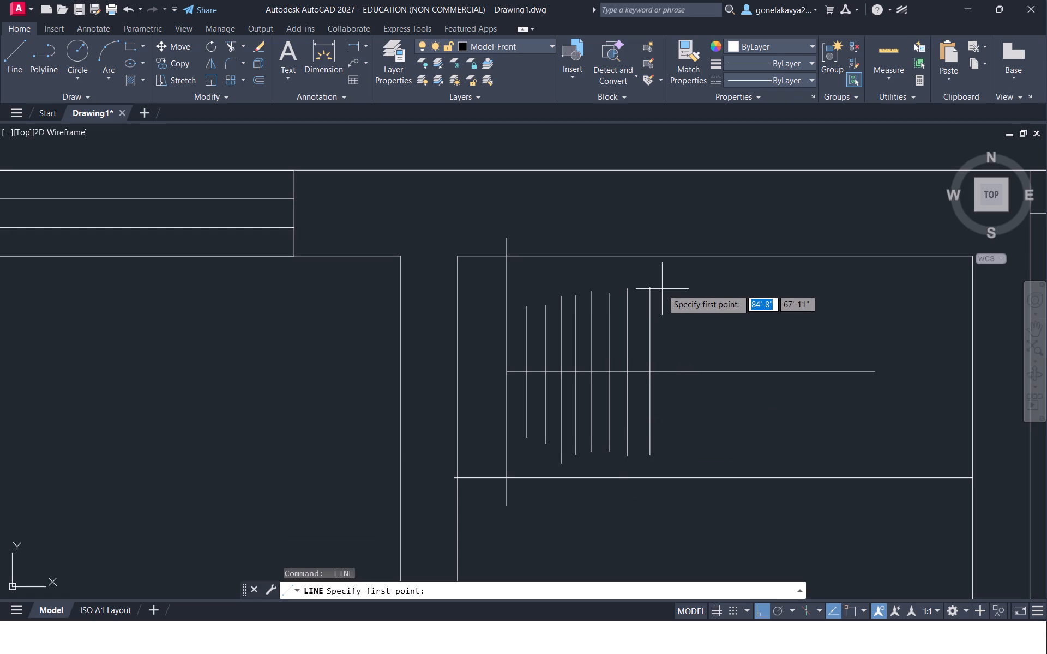
pyautogui.moveTo(666, 286); pyautogui.dragTo(664, 298)
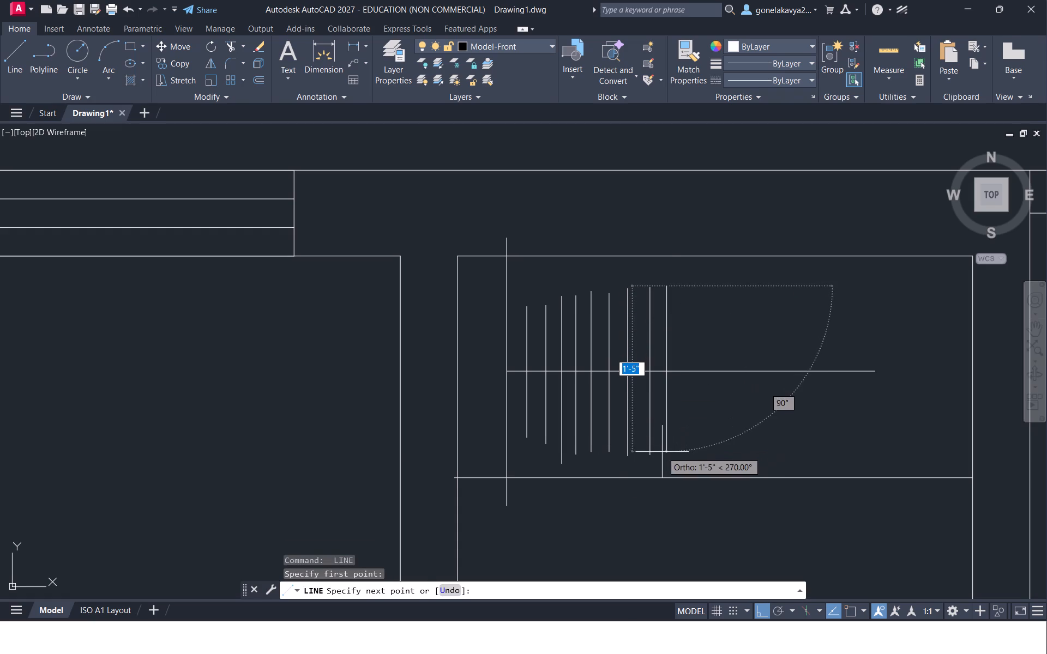
pyautogui.click(662, 452)
pyautogui.press('space')
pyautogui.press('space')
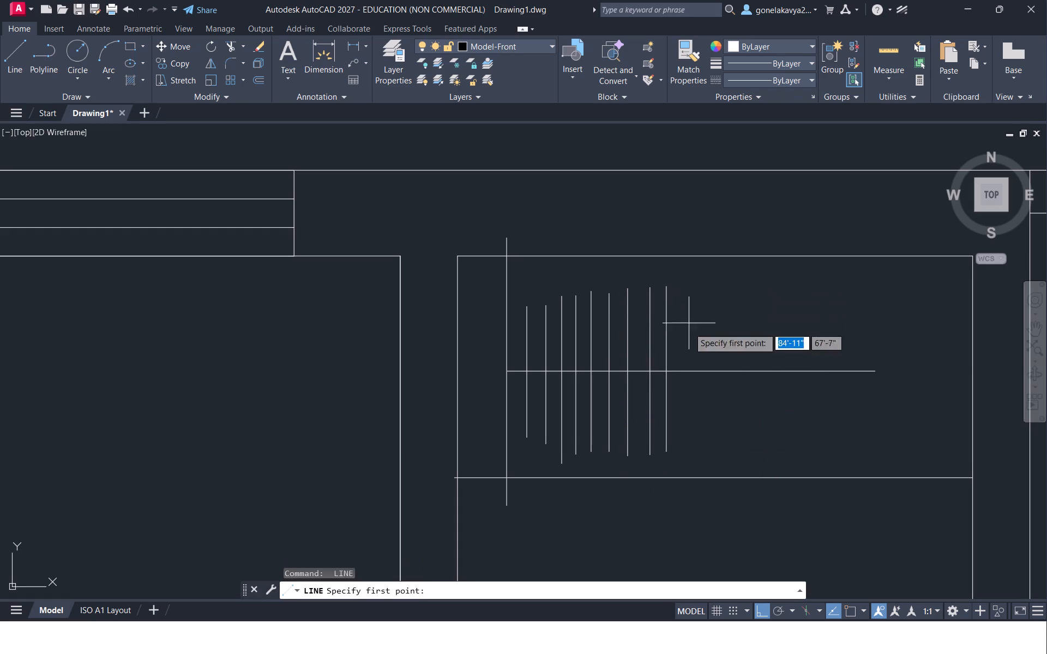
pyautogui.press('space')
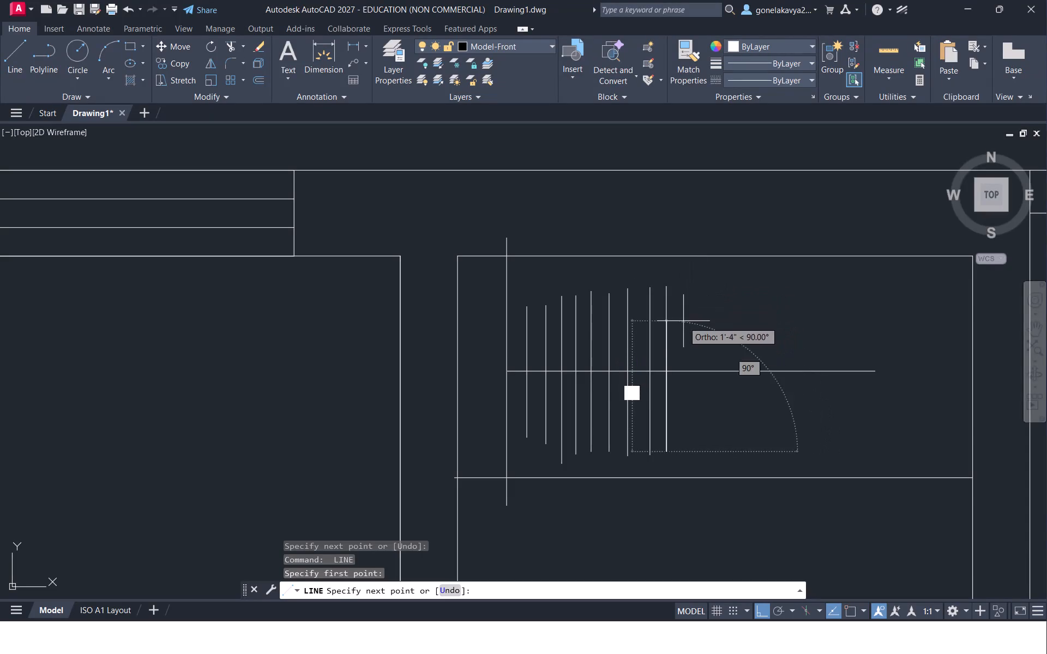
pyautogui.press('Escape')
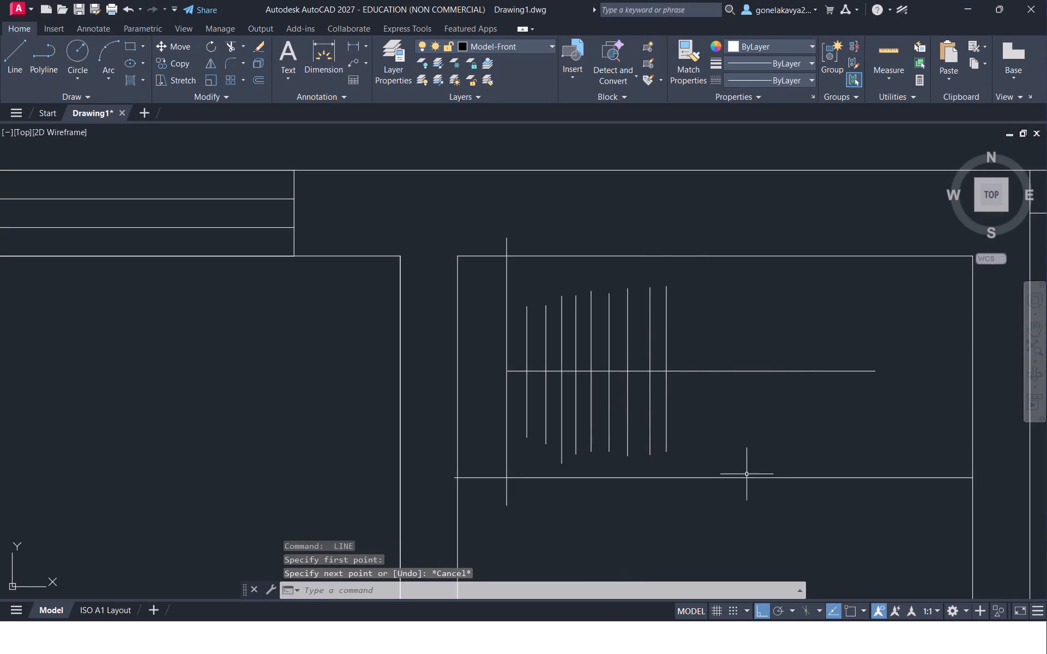
# Copy the row's last vertical line eleven times to the right, closely spaced, up to the end of the compartment's middle horizontal line.
pyautogui.click(667, 404)
pyautogui.rightClick(667, 405)
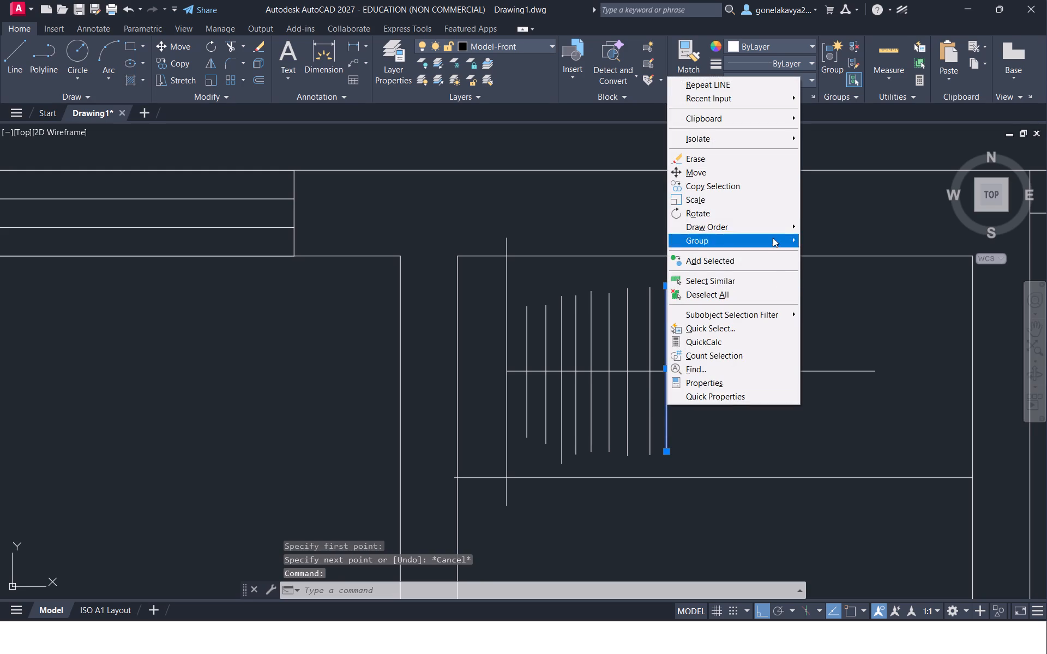
pyautogui.click(763, 184)
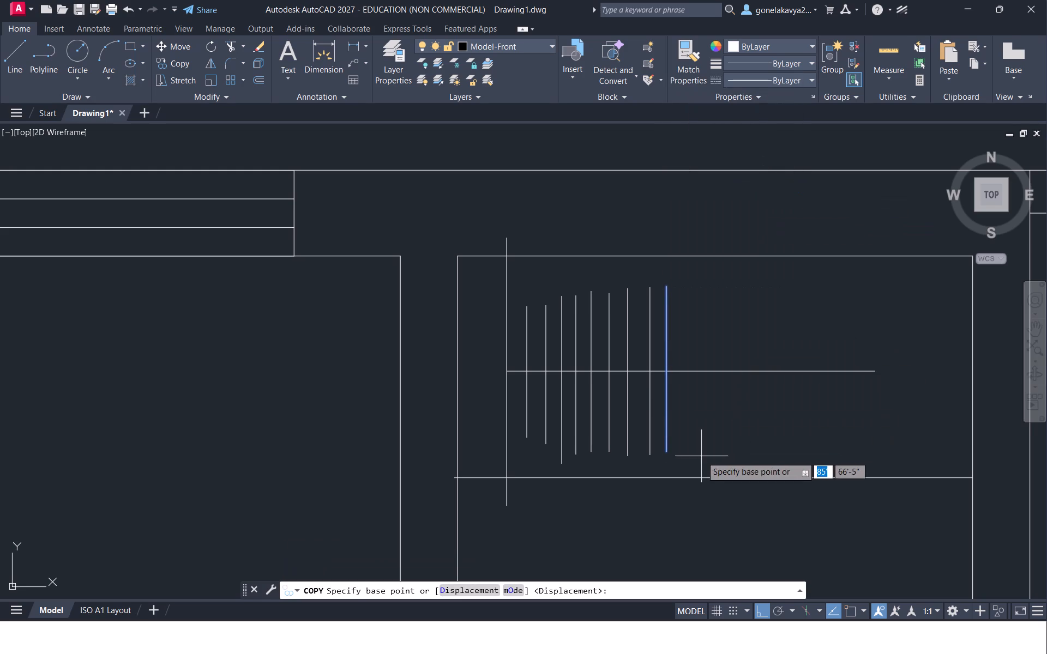
pyautogui.click(669, 450)
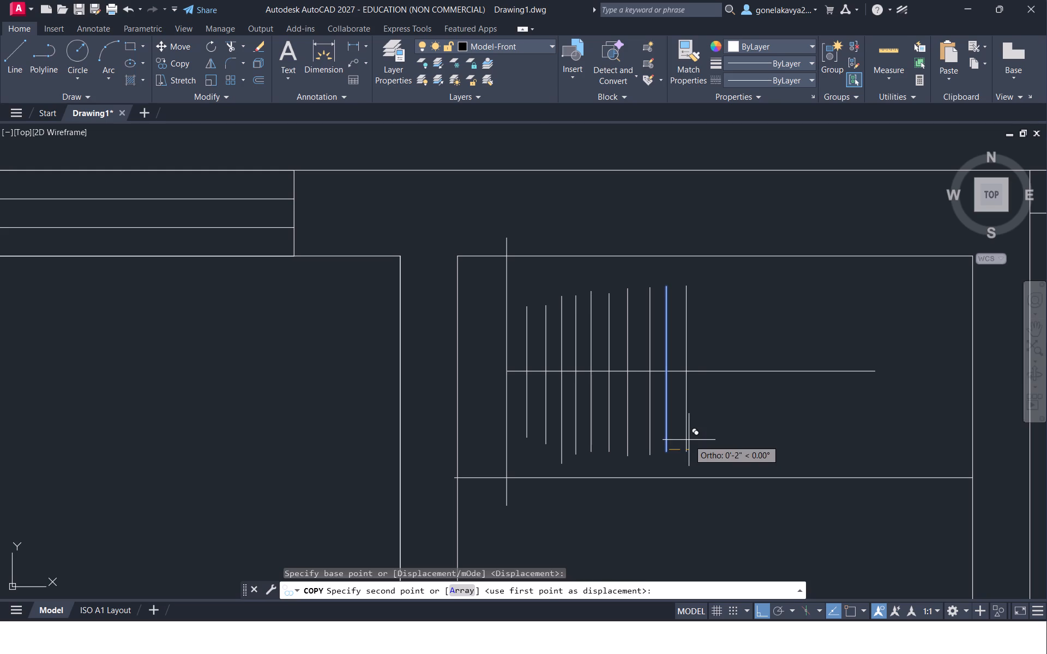
pyautogui.click(689, 440)
pyautogui.click(713, 440)
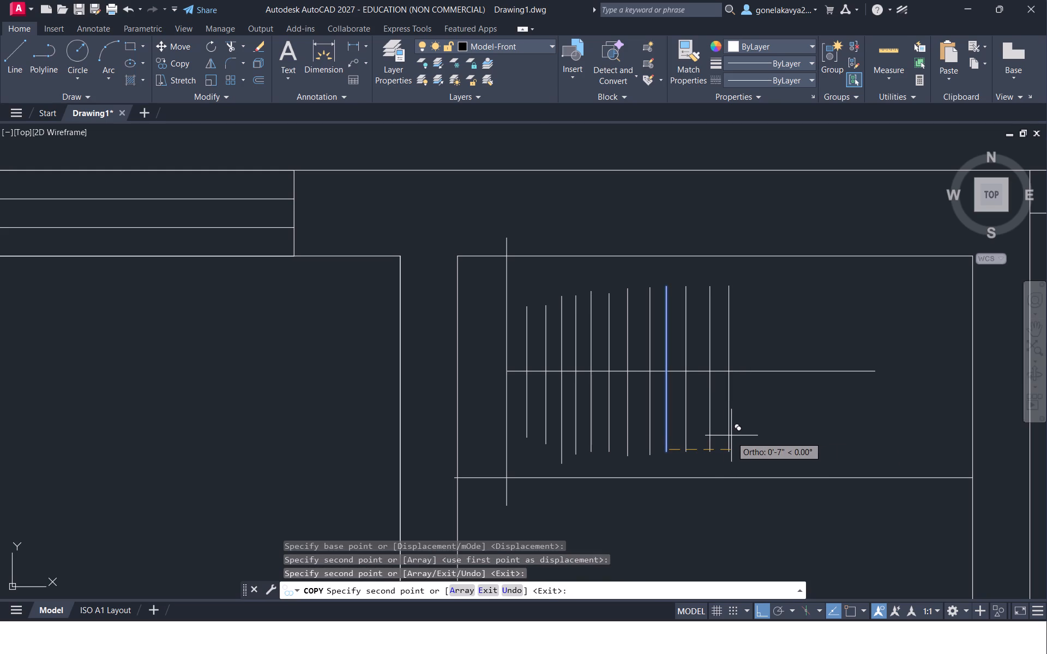
pyautogui.click(731, 435)
pyautogui.click(747, 431)
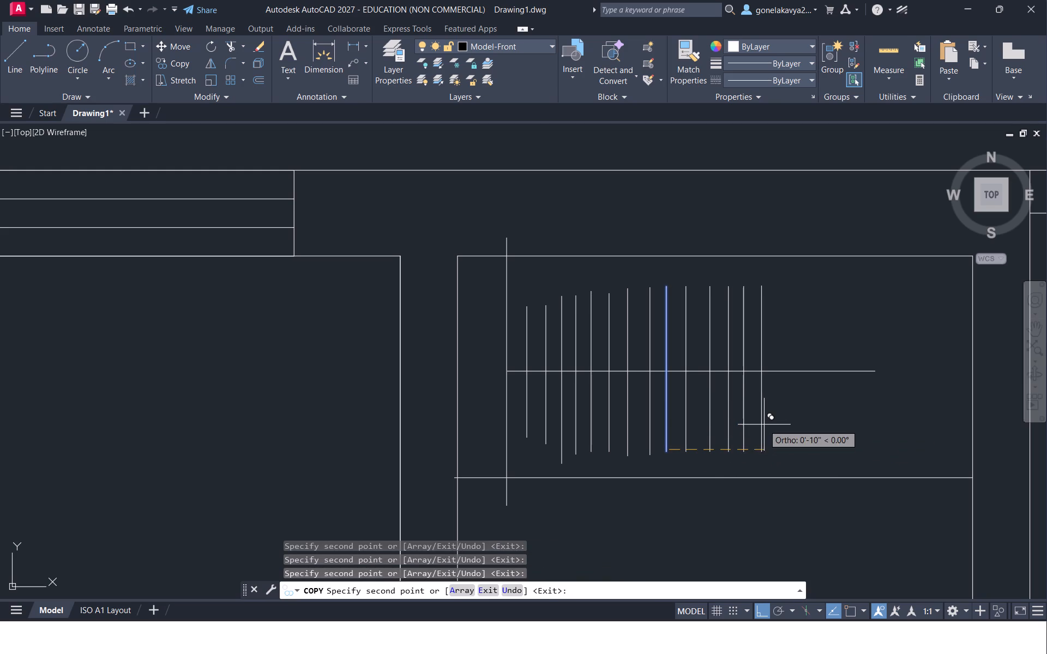
pyautogui.click(764, 425)
pyautogui.click(781, 422)
pyautogui.click(797, 419)
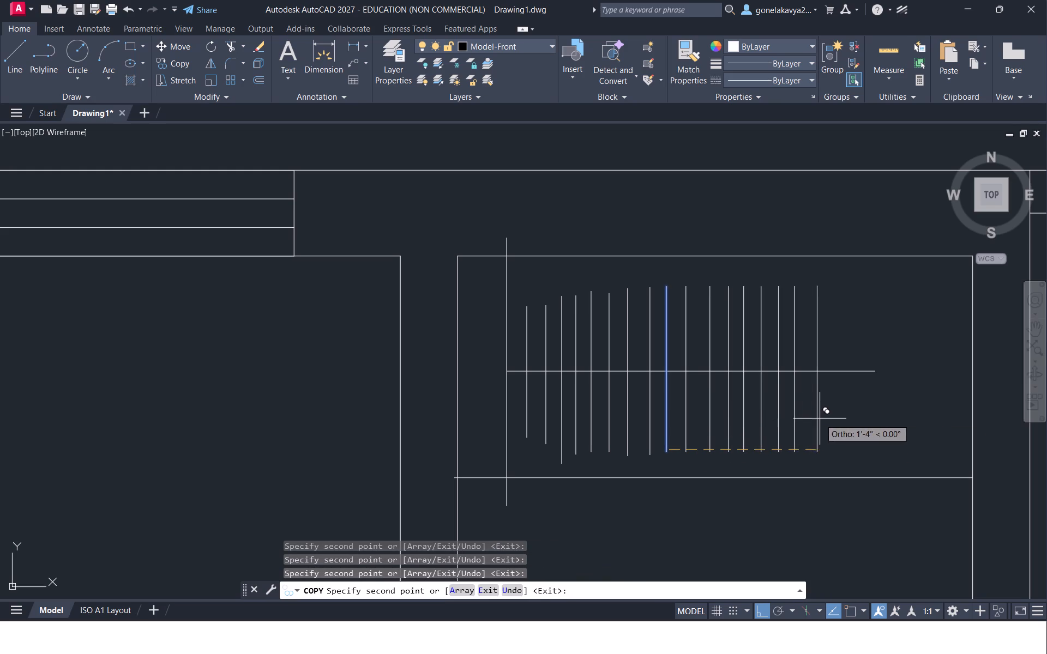
pyautogui.click(822, 419)
pyautogui.click(837, 415)
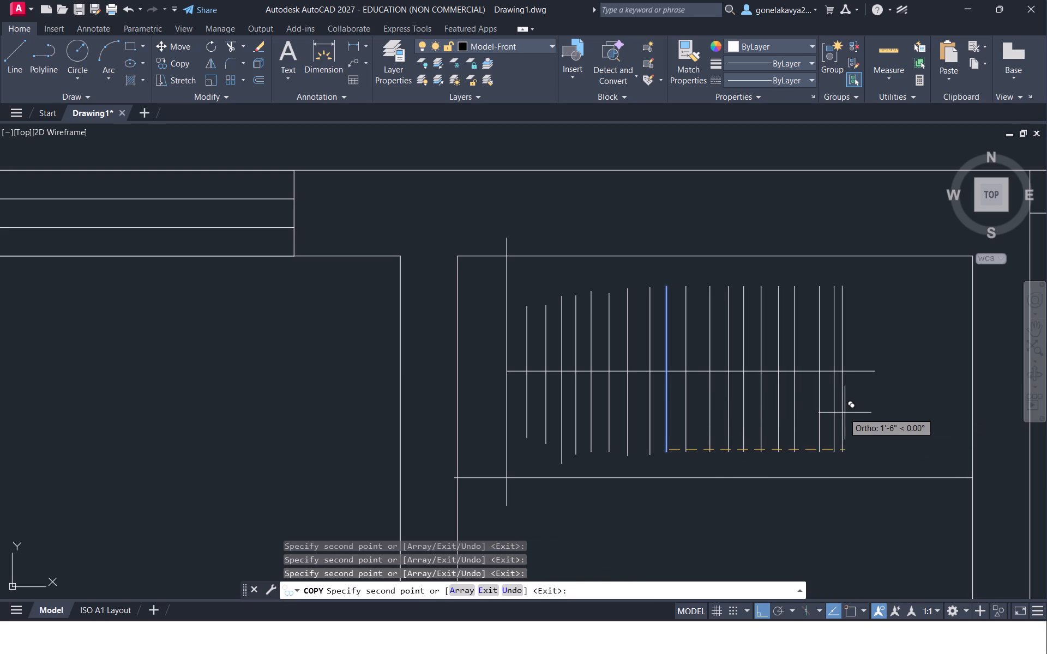
pyautogui.click(852, 413)
pyautogui.click(868, 415)
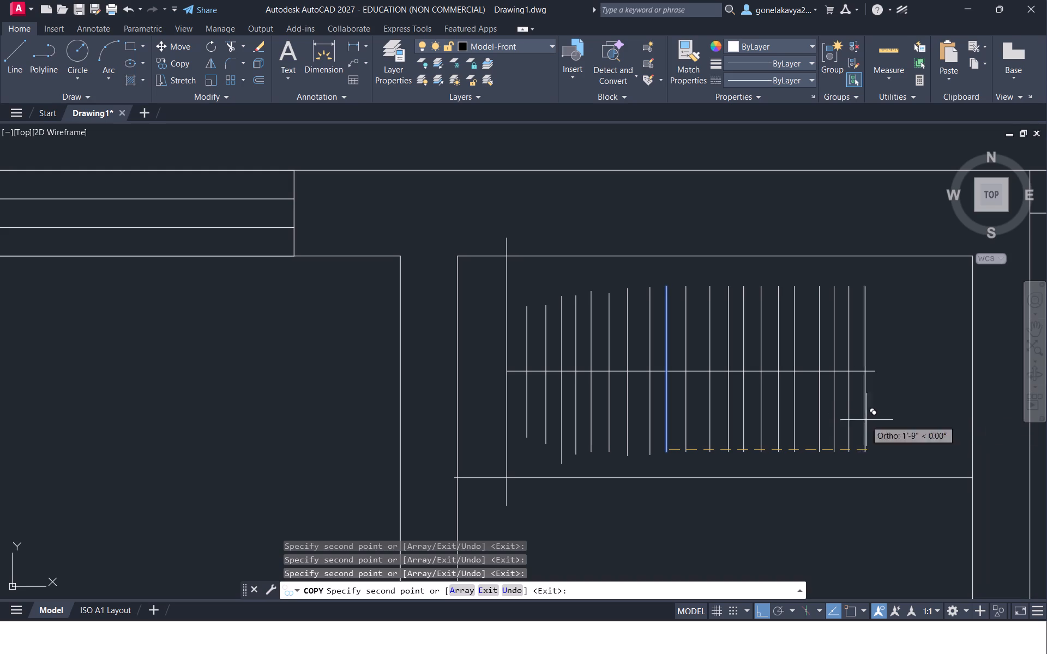
# Place three more copies of the same vertical line in gaps between the existing lines of the row.
pyautogui.click(808, 433)
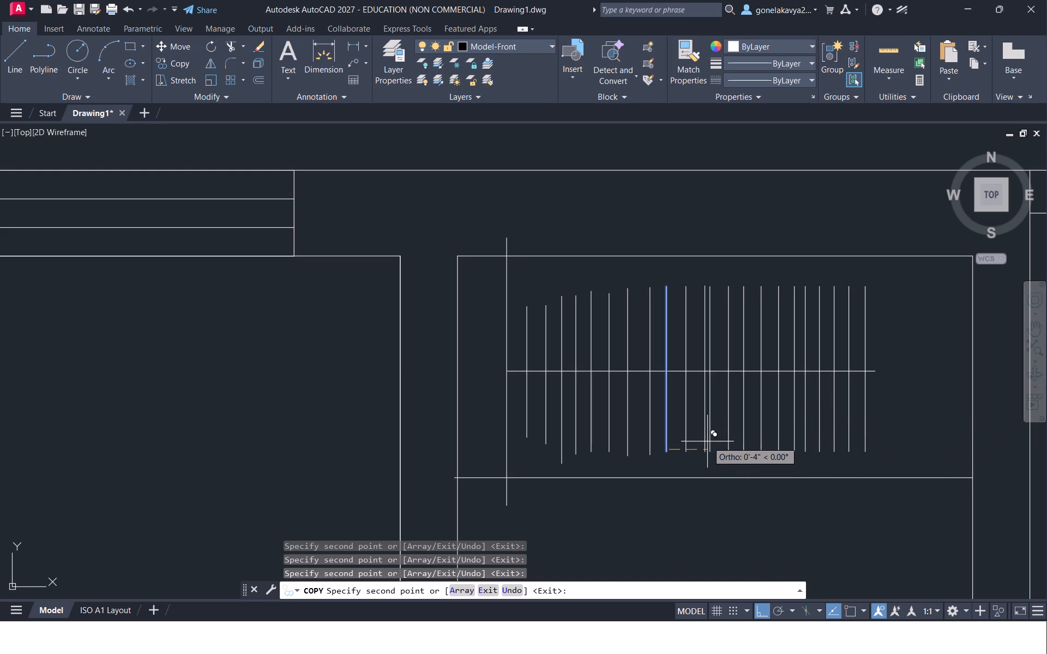
pyautogui.click(700, 438)
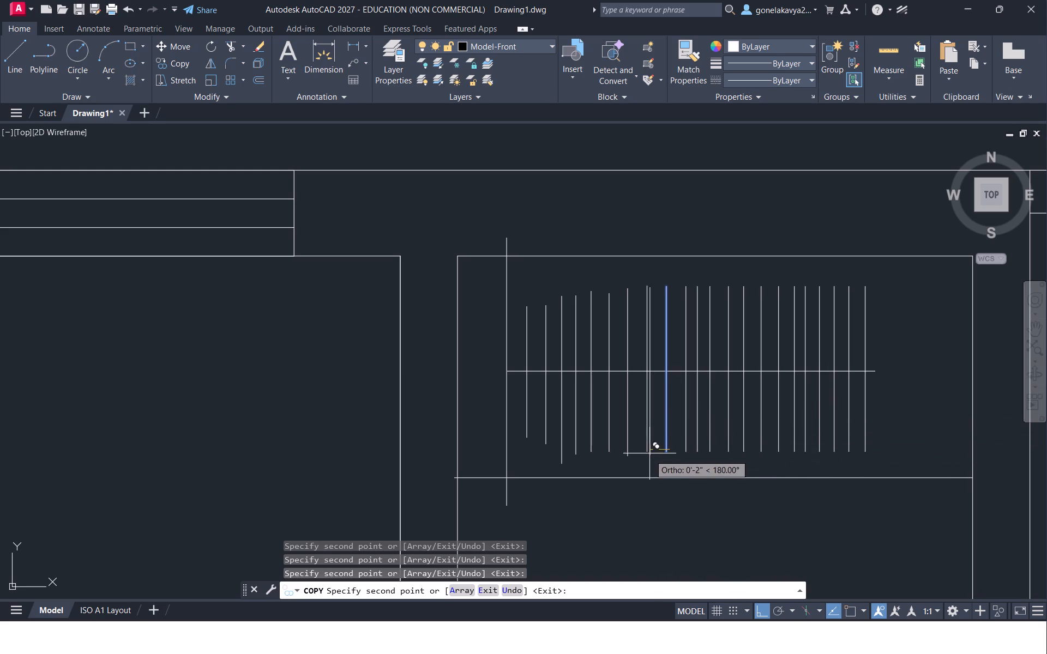
pyautogui.click(640, 444)
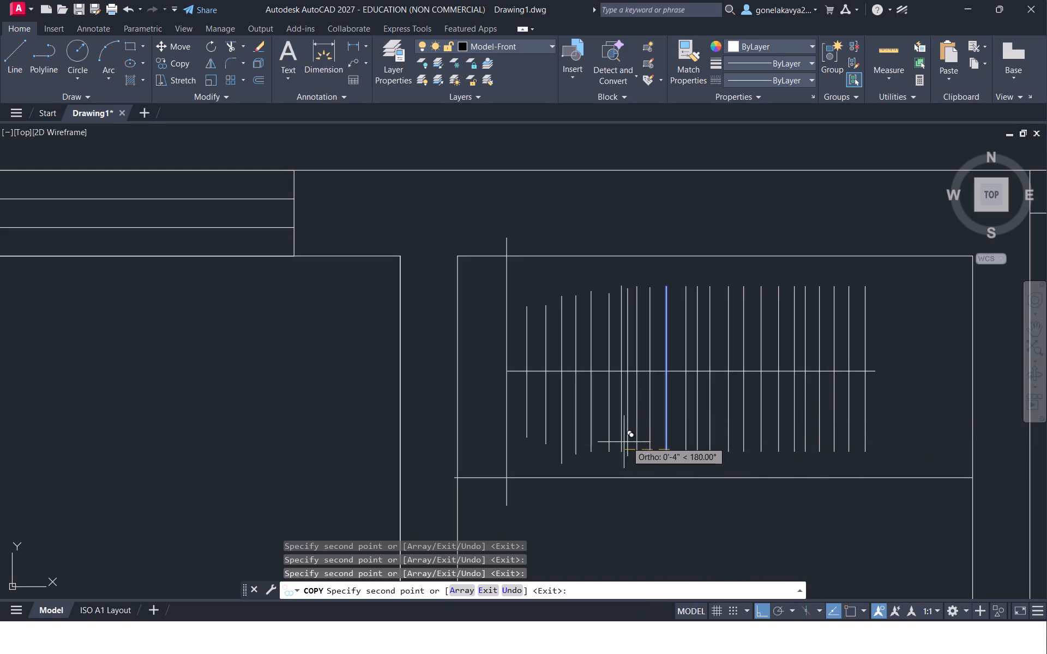
pyautogui.press('Escape')
# Trim the compartment's bottom line where it overhangs the left wall, and the long vertical line's end below that bottom line.
pyautogui.scroll(-2, 878, 481)
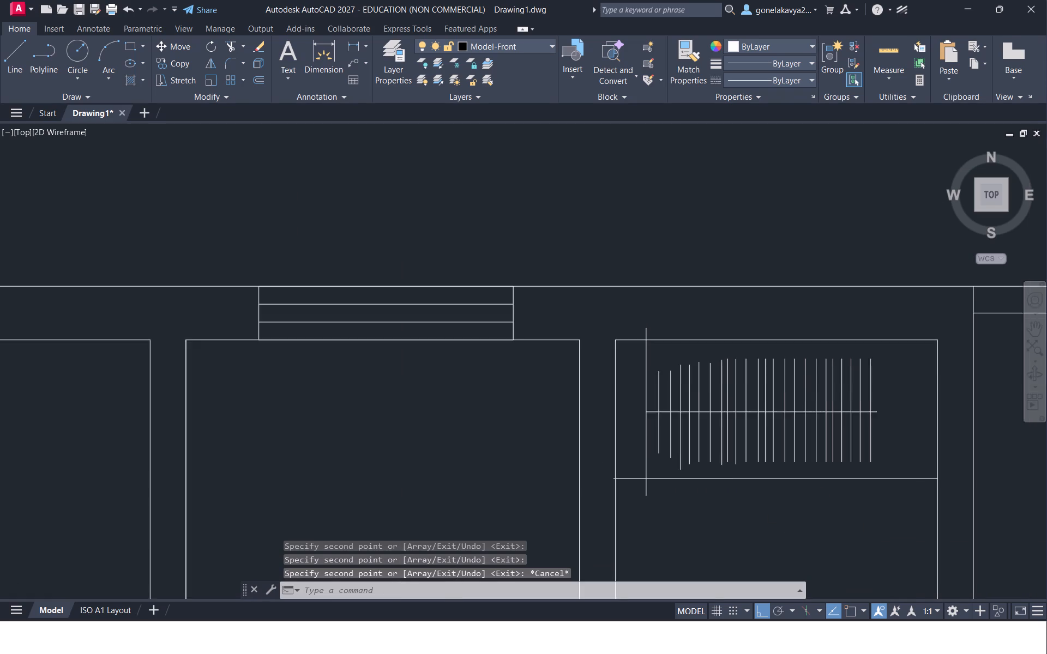
pyautogui.scroll(-1, 828, 544)
pyautogui.moveTo(836, 535); pyautogui.dragTo(761, 477, button='middle')
pyautogui.scroll(3, 726, 470)
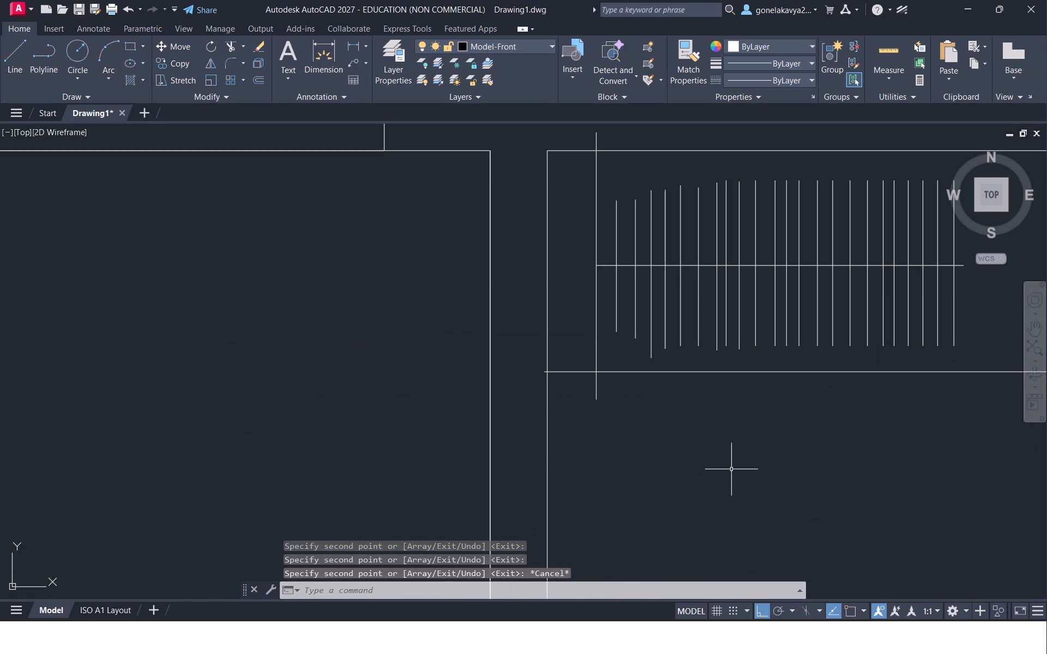
pyautogui.write('TR')
pyautogui.press('space')
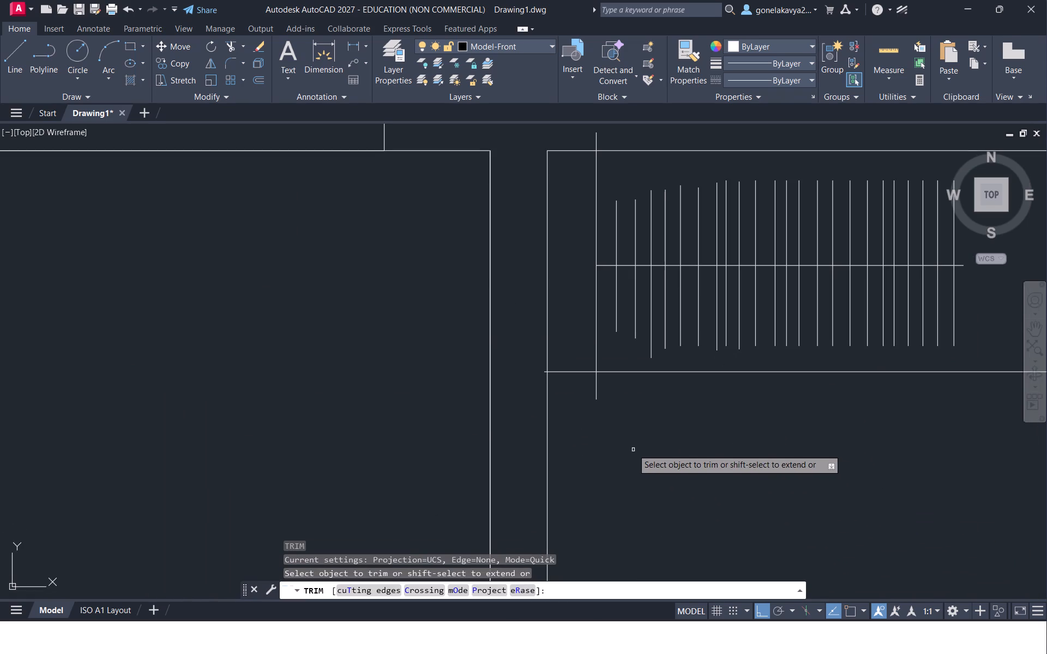
pyautogui.moveTo(634, 383); pyautogui.dragTo(835, 430, button='middle')
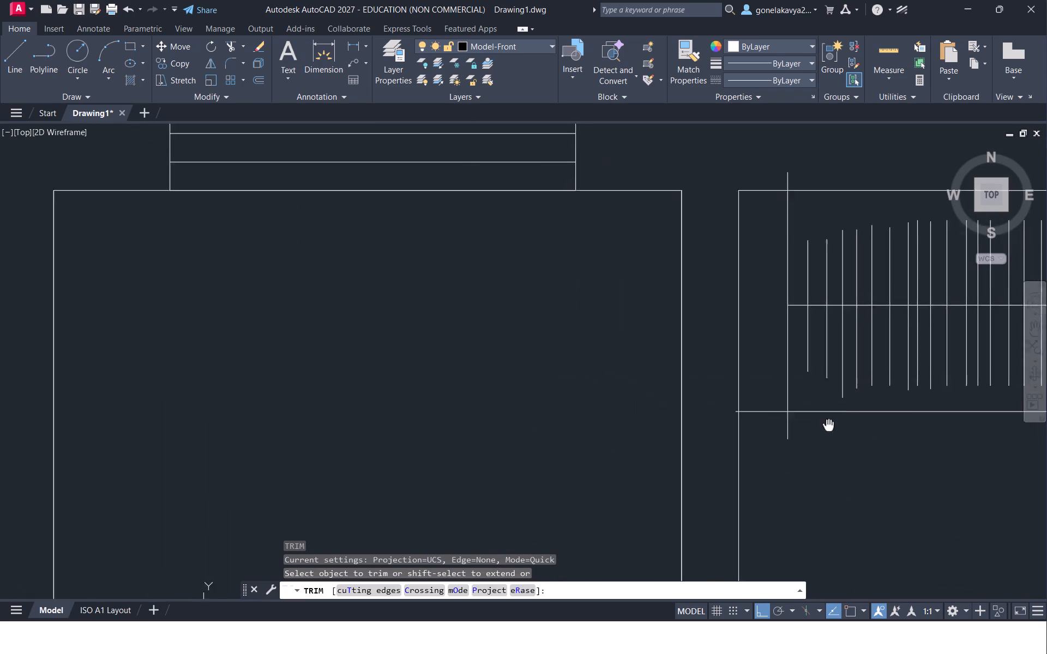
pyautogui.moveTo(835, 430); pyautogui.dragTo(858, 439, button='middle')
pyautogui.scroll(3, 765, 433)
pyautogui.moveTo(779, 400); pyautogui.dragTo(783, 429)
pyautogui.moveTo(988, 447); pyautogui.dragTo(1014, 446)
# Trim the end of the long vertical line that projects above the compartment's top wall.
pyautogui.scroll(-2, 876, 291)
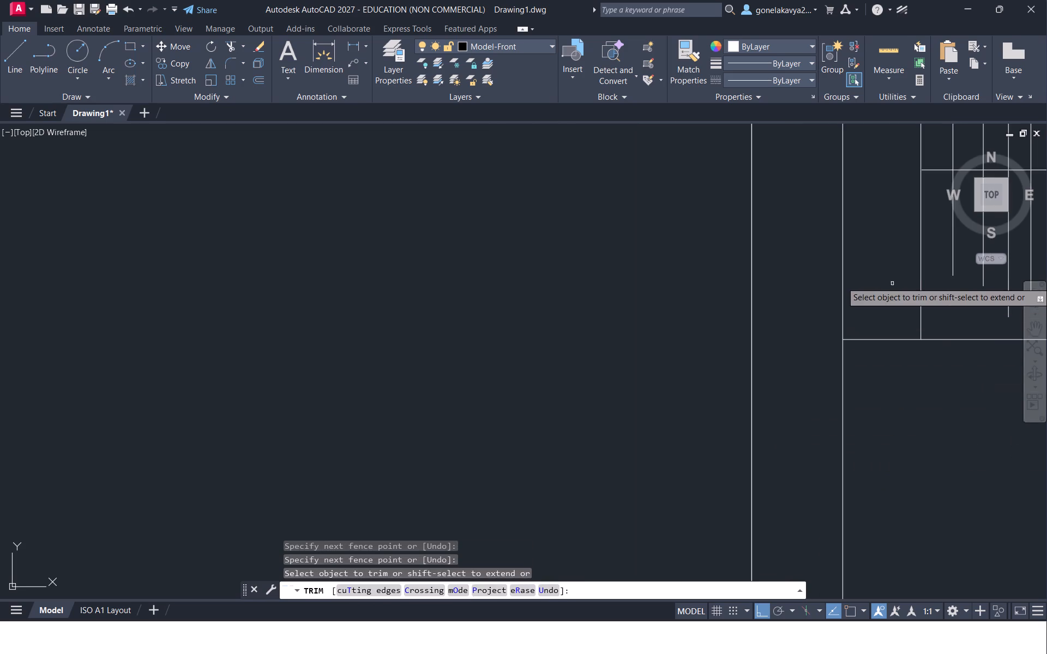
pyautogui.moveTo(917, 287); pyautogui.dragTo(842, 564, button='middle')
pyautogui.moveTo(808, 248); pyautogui.dragTo(872, 247)
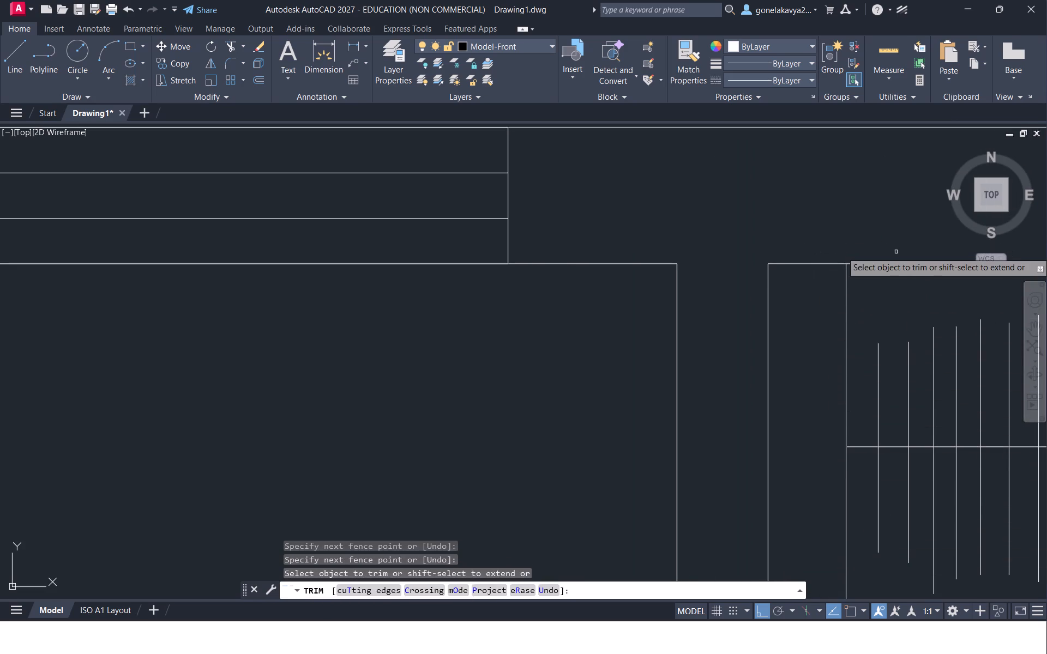
pyautogui.scroll(-4, 901, 265)
pyautogui.moveTo(998, 364); pyautogui.dragTo(752, 385, button='middle')
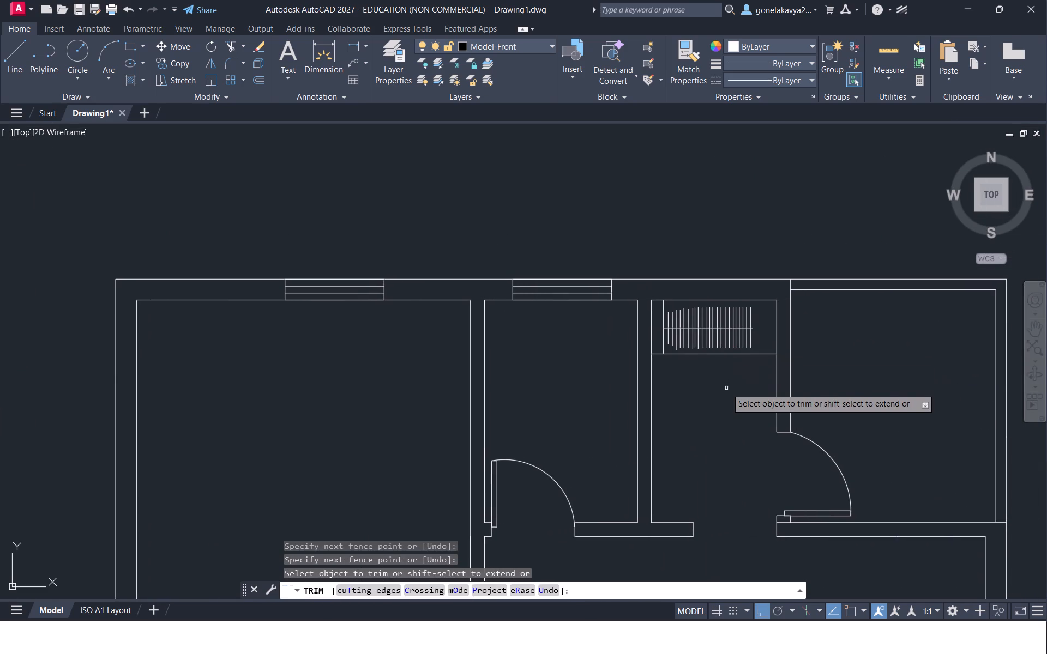
pyautogui.scroll(1, 726, 385)
pyautogui.scroll(-1, 726, 422)
pyautogui.moveTo(731, 441); pyautogui.dragTo(788, 381, button='middle')
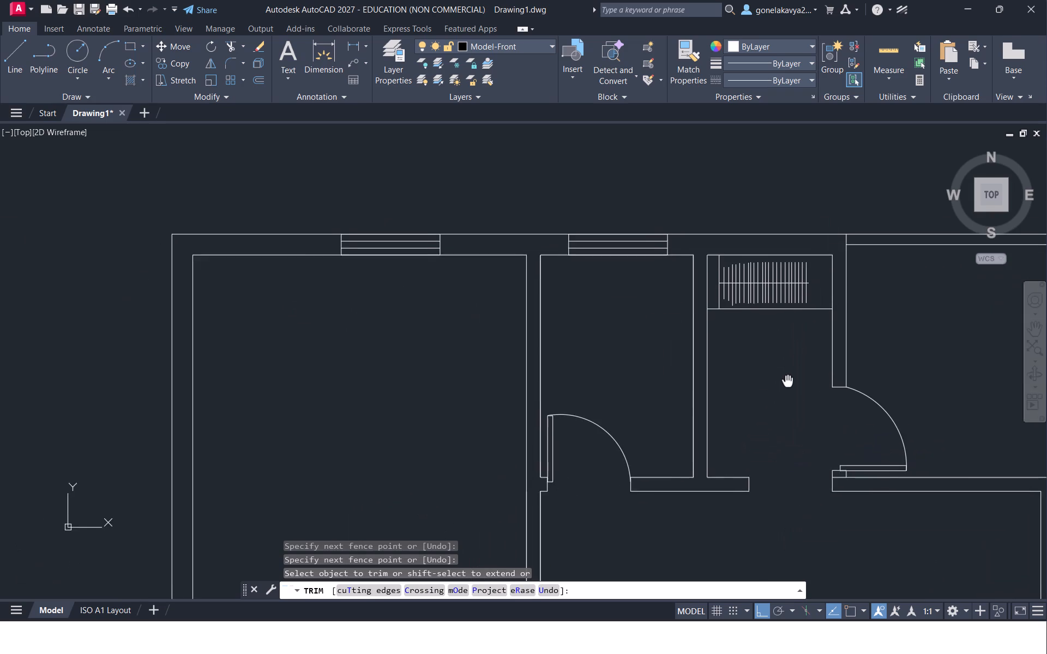
pyautogui.moveTo(788, 381); pyautogui.dragTo(783, 395, button='middle')
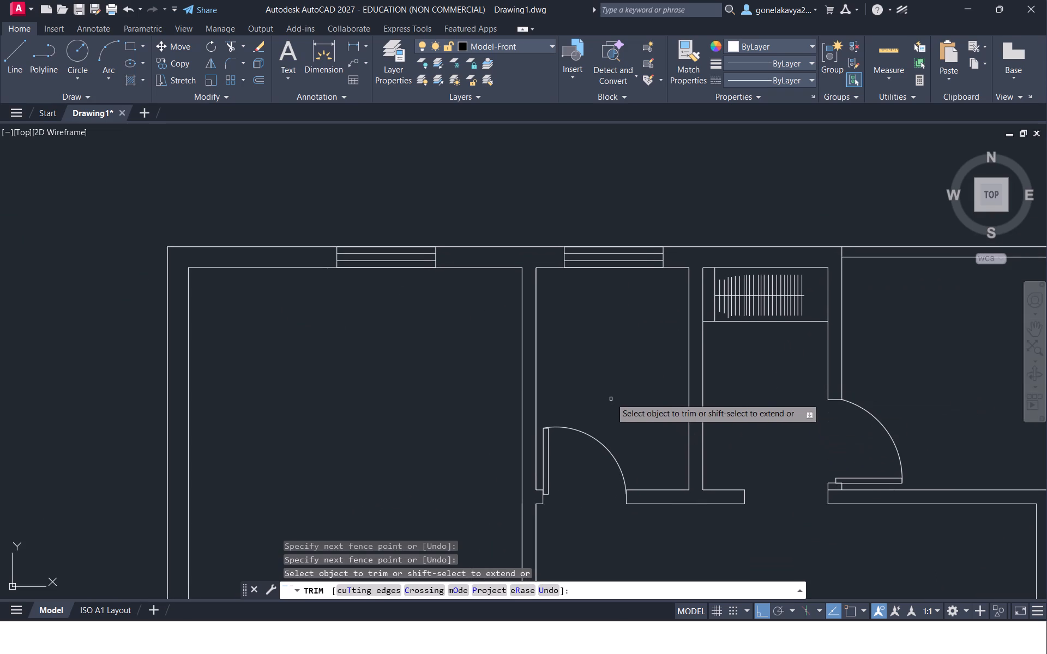
pyautogui.moveTo(624, 375); pyautogui.dragTo(766, 271, button='middle')
pyautogui.middleClick(541, 271)
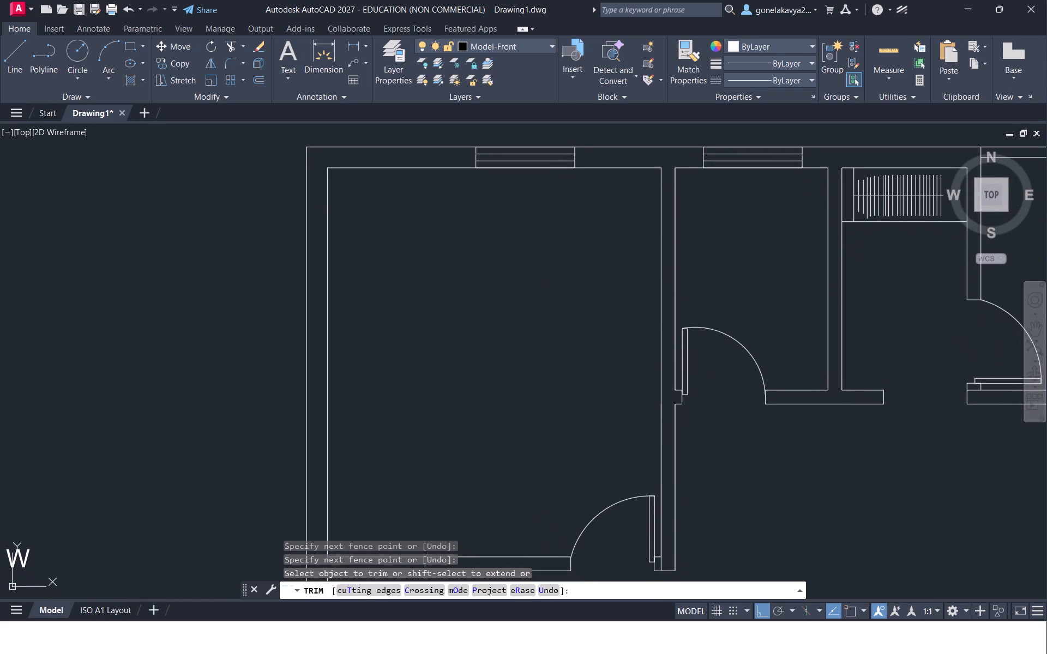
pyautogui.press('Escape')
# Outline a compartment in the large top-left room's upper right corner, just under 1'-10" wide and about 4'-8" tall.
pyautogui.press('l')
pyautogui.press('Return')
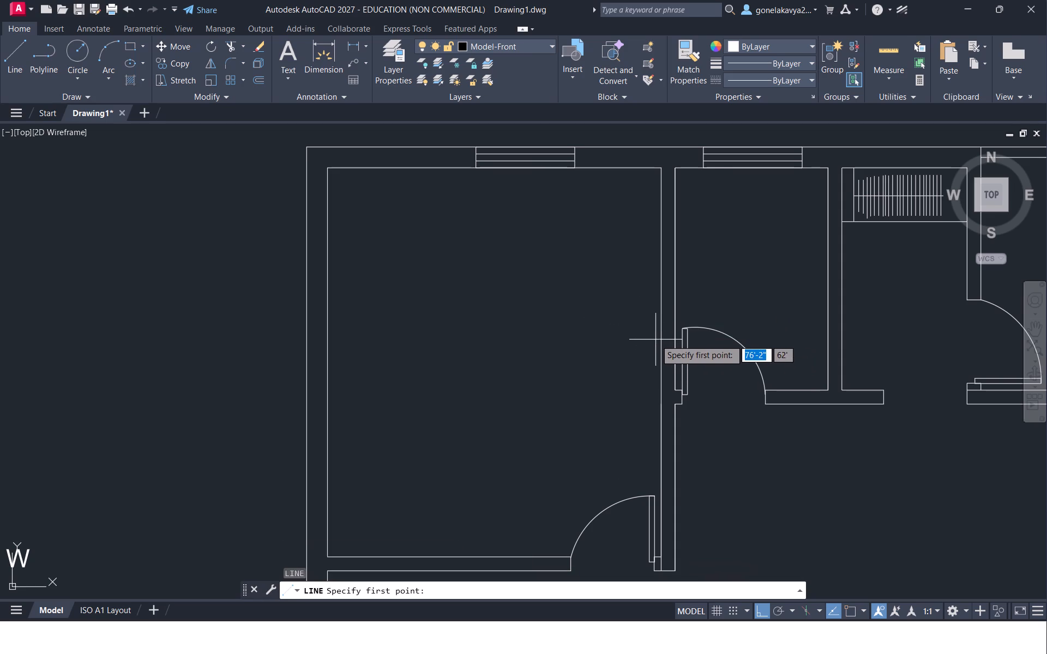
pyautogui.click(661, 300)
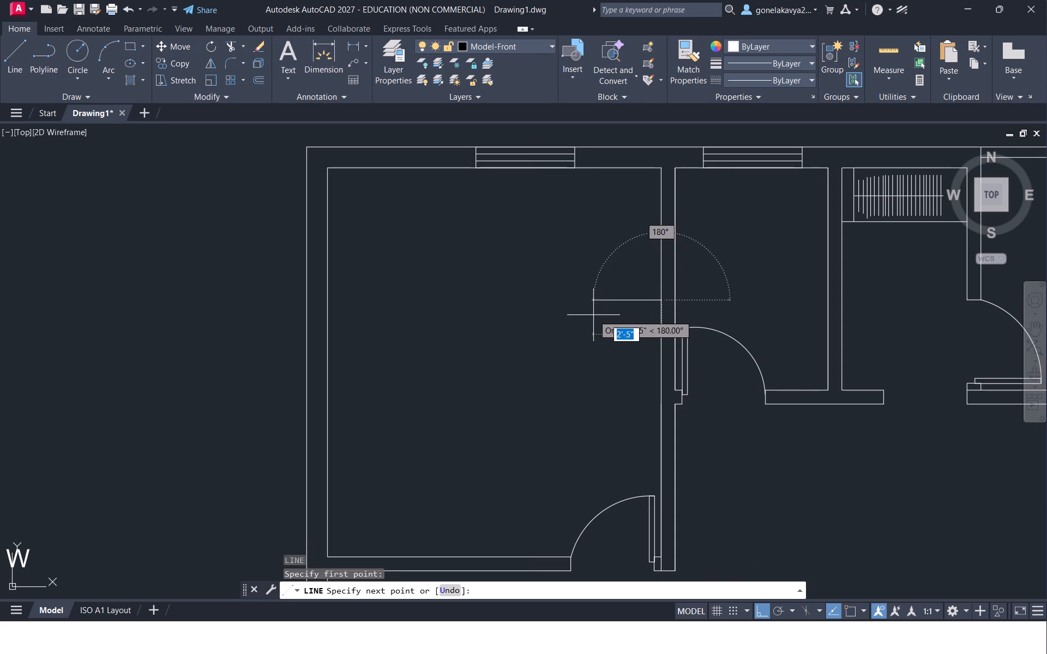
pyautogui.click(615, 293)
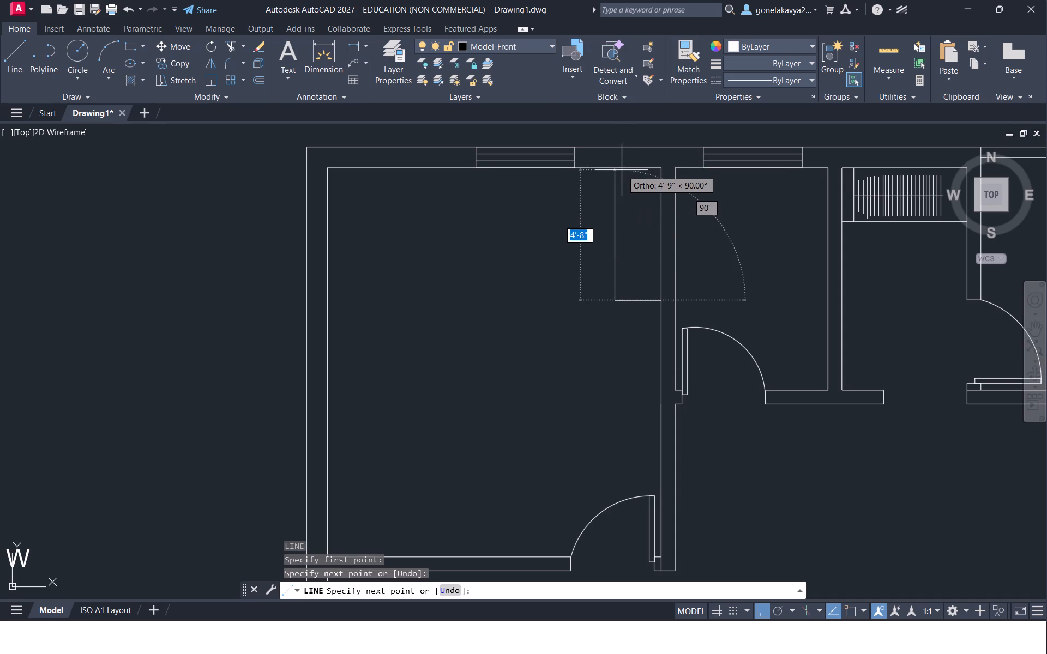
pyautogui.click(620, 168)
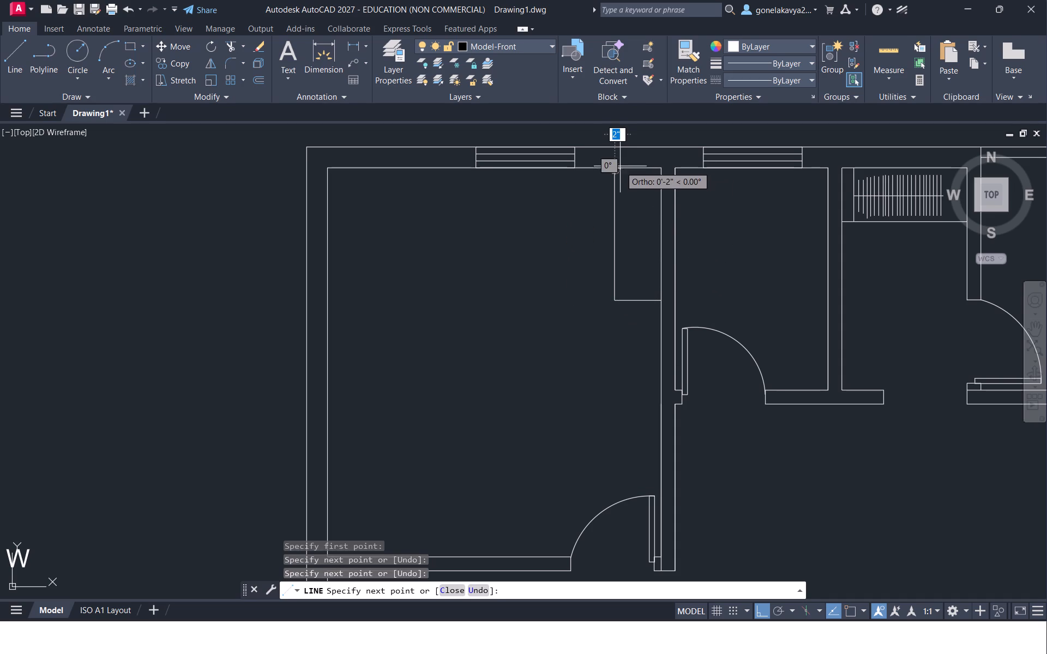
pyautogui.press('Escape')
# Draw a vertical line about 4'-0" long down the middle of the new corner compartment, clear of its top and bottom.
pyautogui.scroll(2, 631, 216)
pyautogui.moveTo(640, 226); pyautogui.dragTo(607, 335, button='middle')
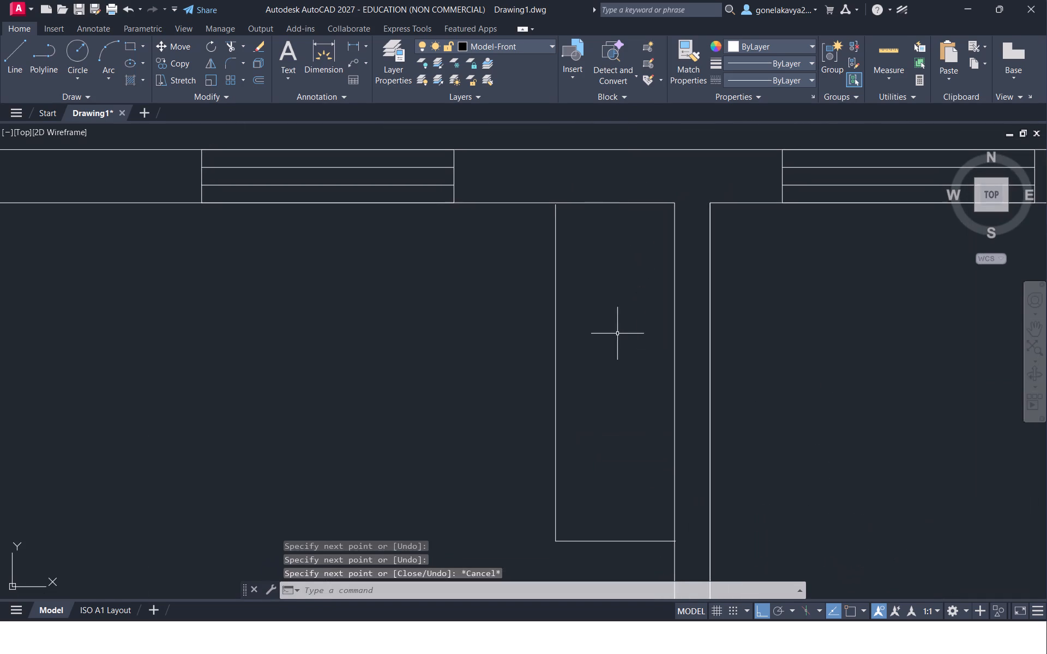
pyautogui.scroll(-1, 639, 364)
pyautogui.moveTo(639, 363); pyautogui.dragTo(618, 355, button='middle')
pyautogui.scroll(1, 618, 355)
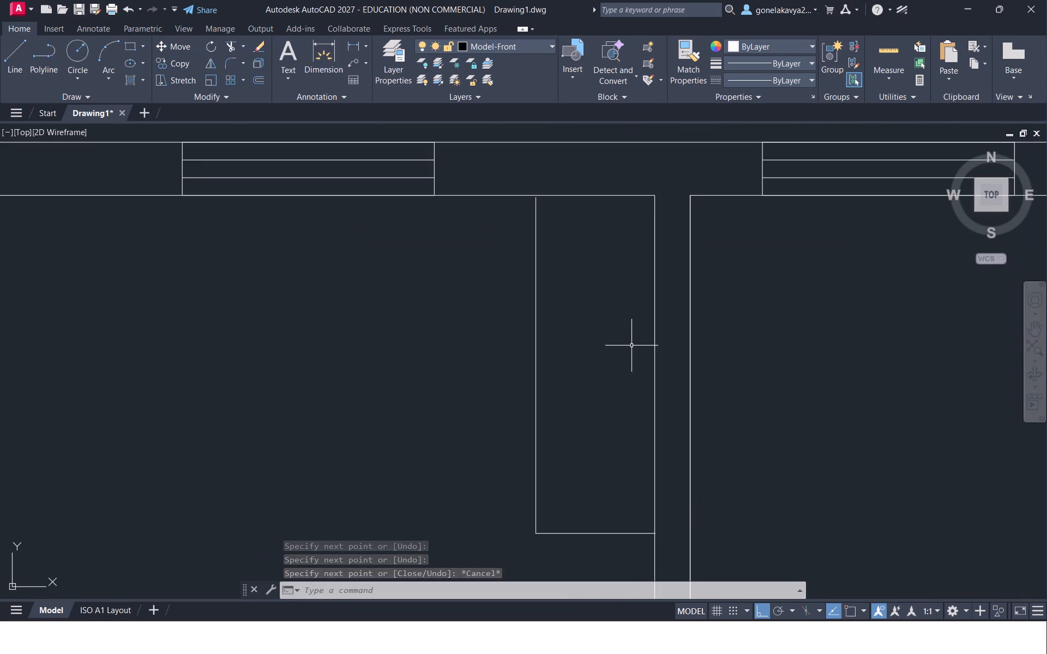
pyautogui.press('l')
pyautogui.press('Return')
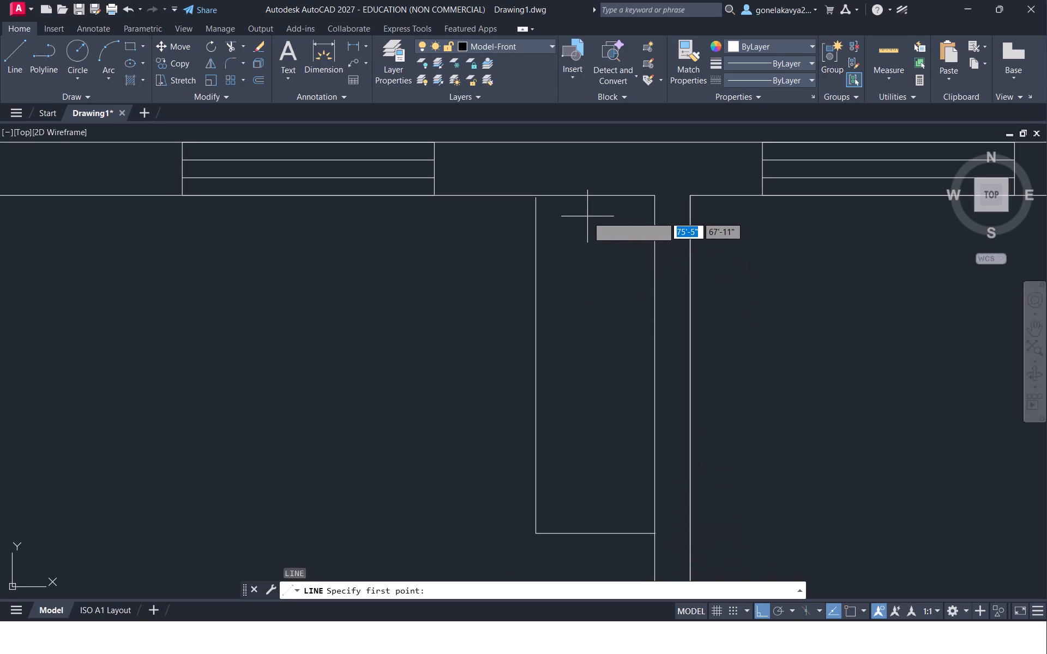
pyautogui.moveTo(587, 212); pyautogui.dragTo(591, 224)
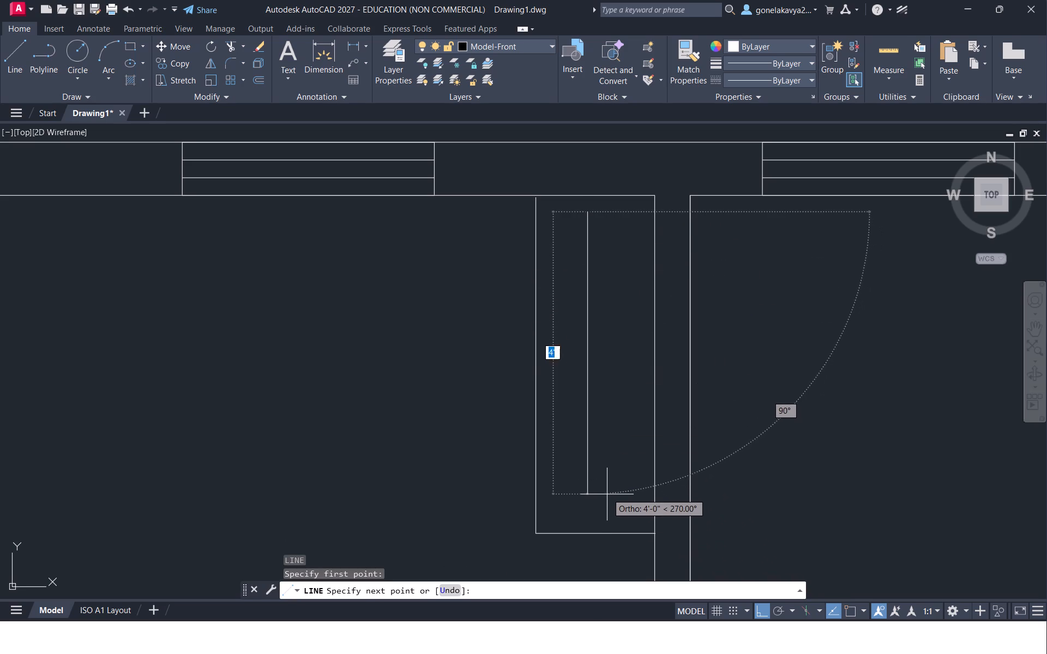
pyautogui.click(607, 489)
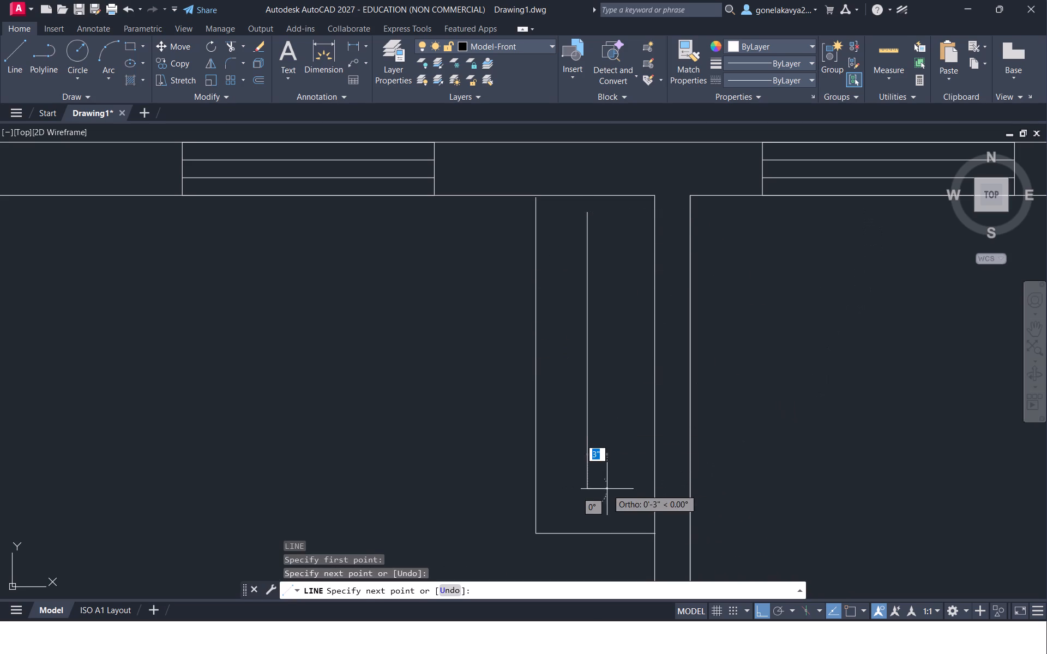
pyautogui.press('Escape')
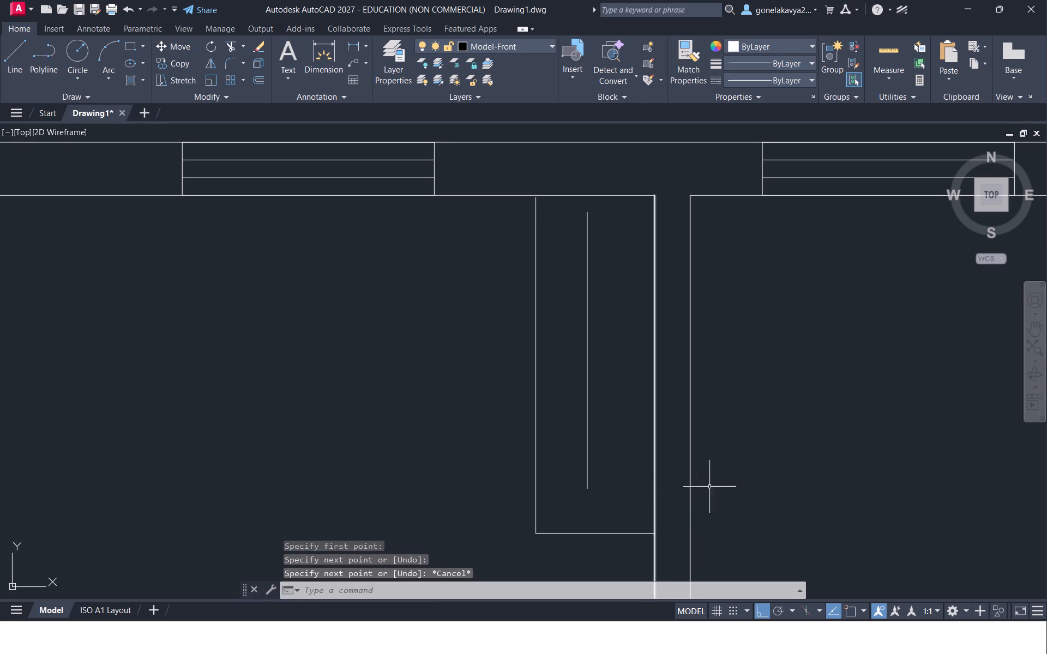
# With Ortho off, draw a freehand zigzag line across the corner compartment's centre line, from its top end to about a third of the way down.
pyautogui.press('l')
pyautogui.press('Return')
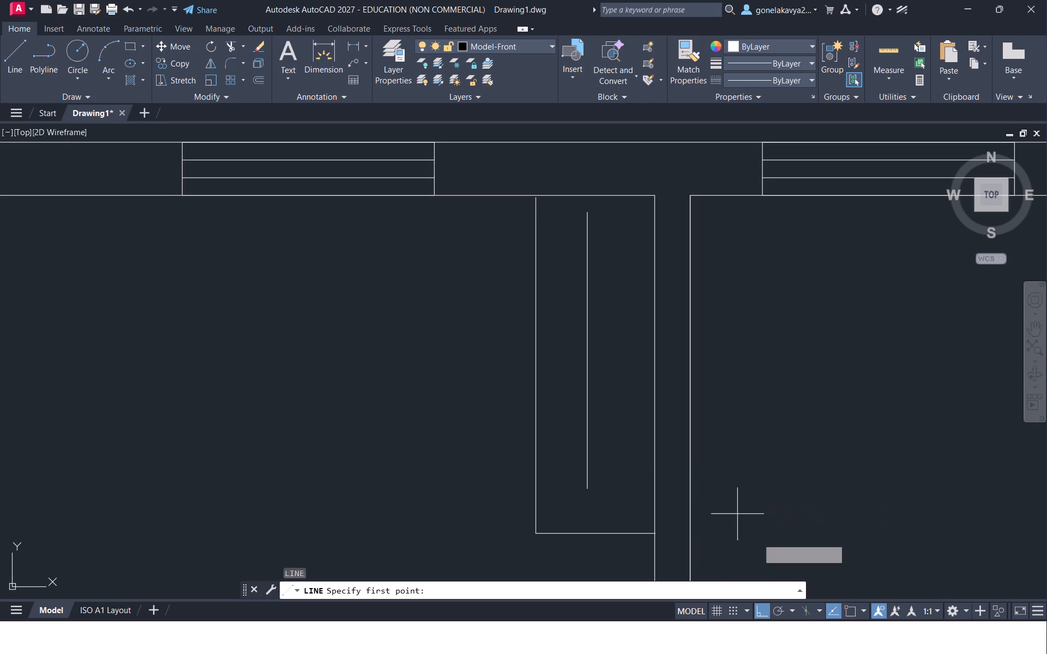
pyautogui.click(763, 612)
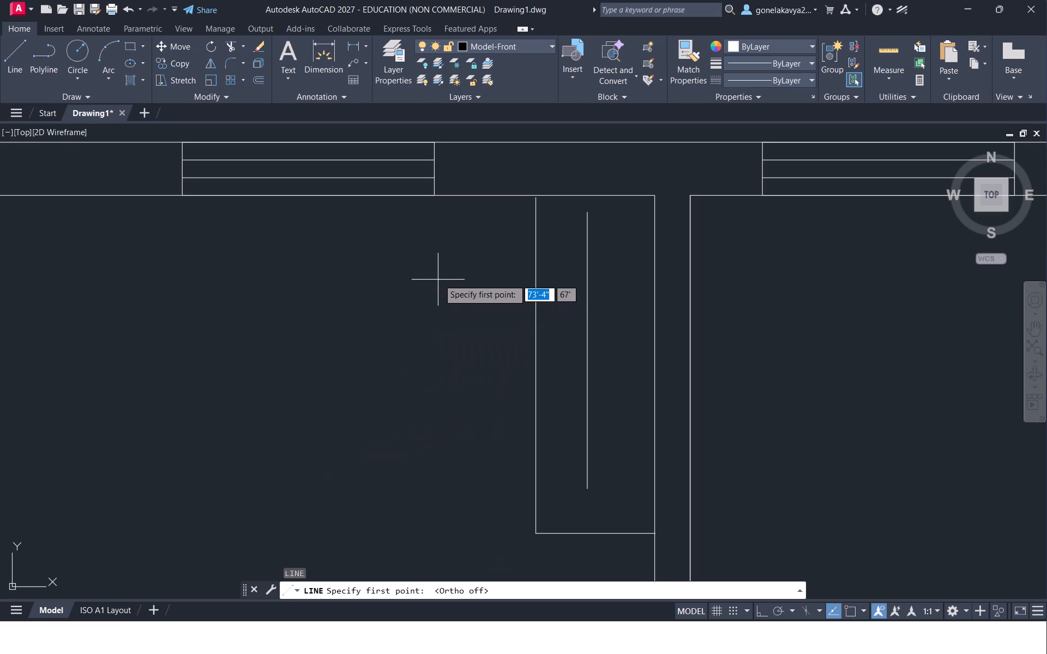
pyautogui.moveTo(609, 212); pyautogui.dragTo(546, 236)
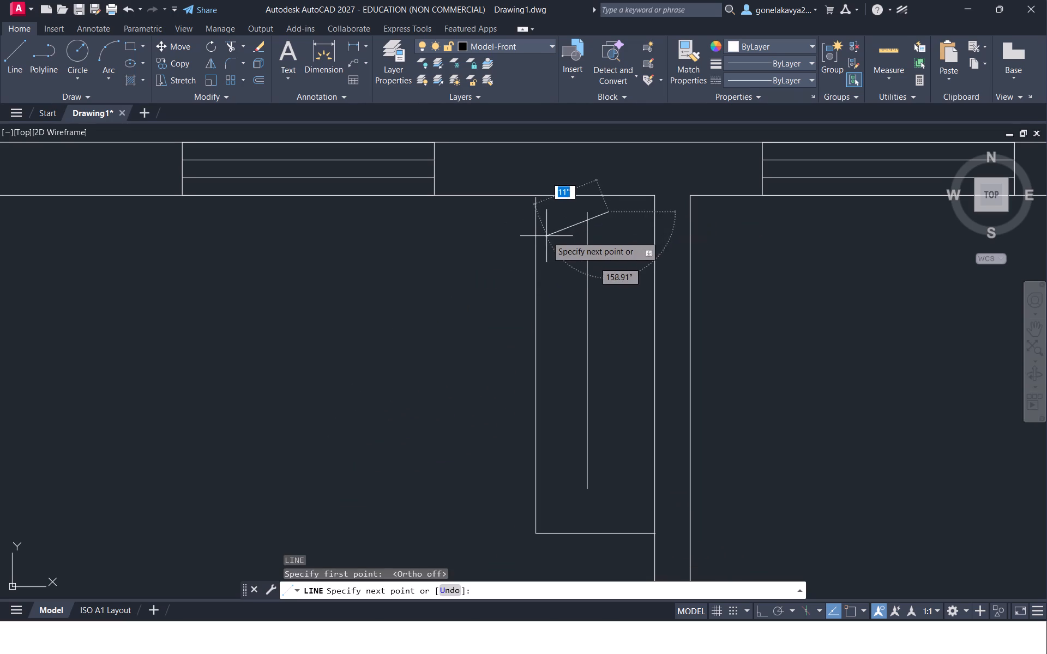
pyautogui.moveTo(551, 213); pyautogui.dragTo(577, 219)
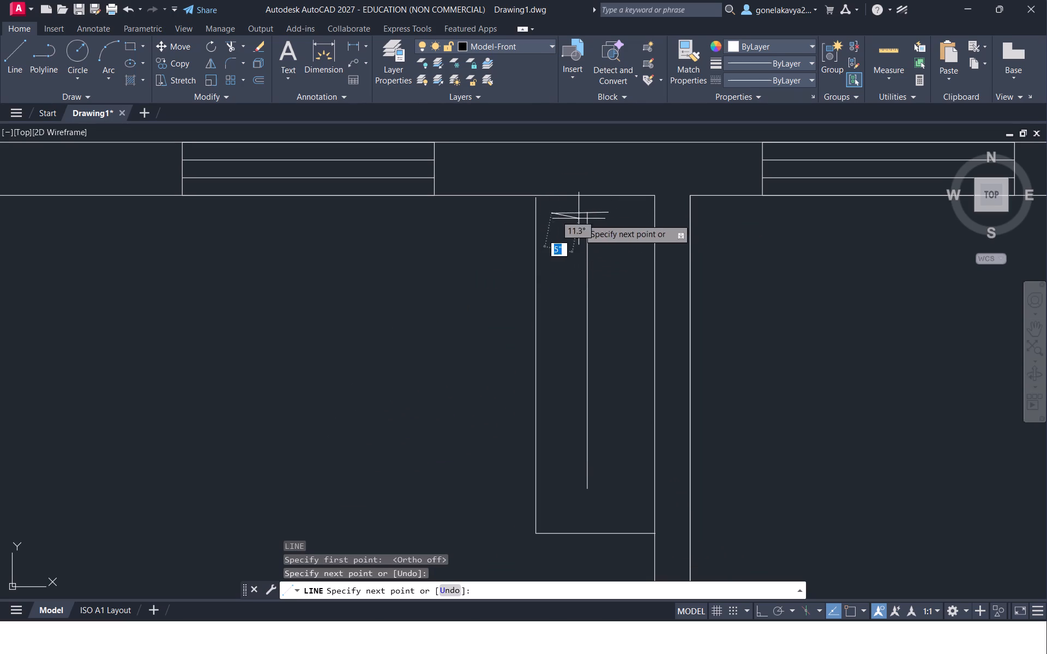
pyautogui.moveTo(609, 227); pyautogui.dragTo(597, 231)
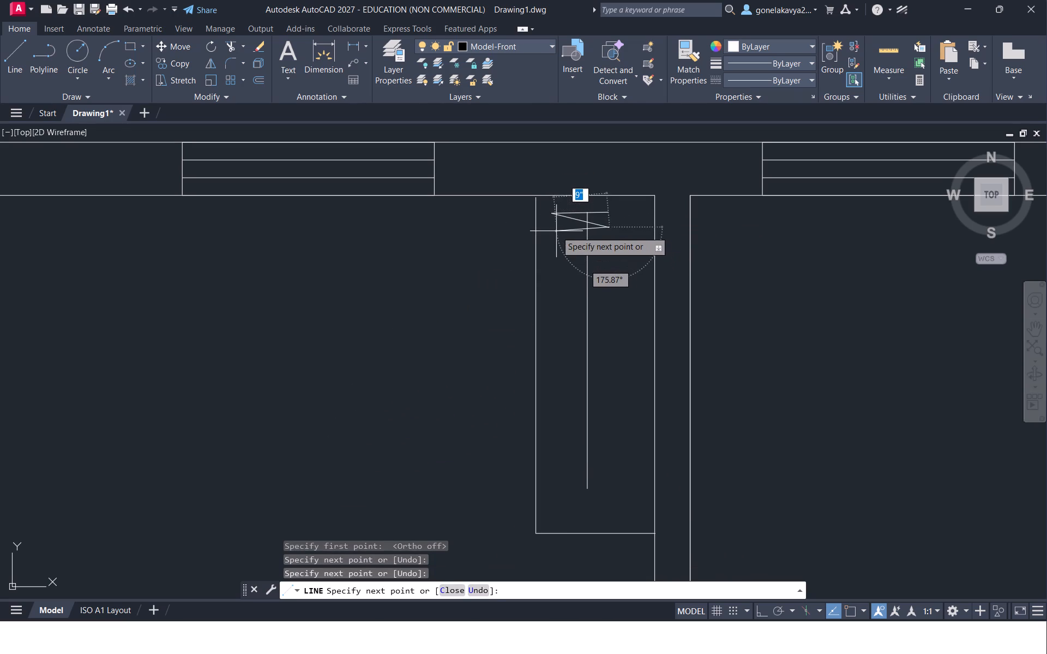
pyautogui.moveTo(556, 231); pyautogui.dragTo(571, 232)
pyautogui.moveTo(615, 233); pyautogui.dragTo(609, 240)
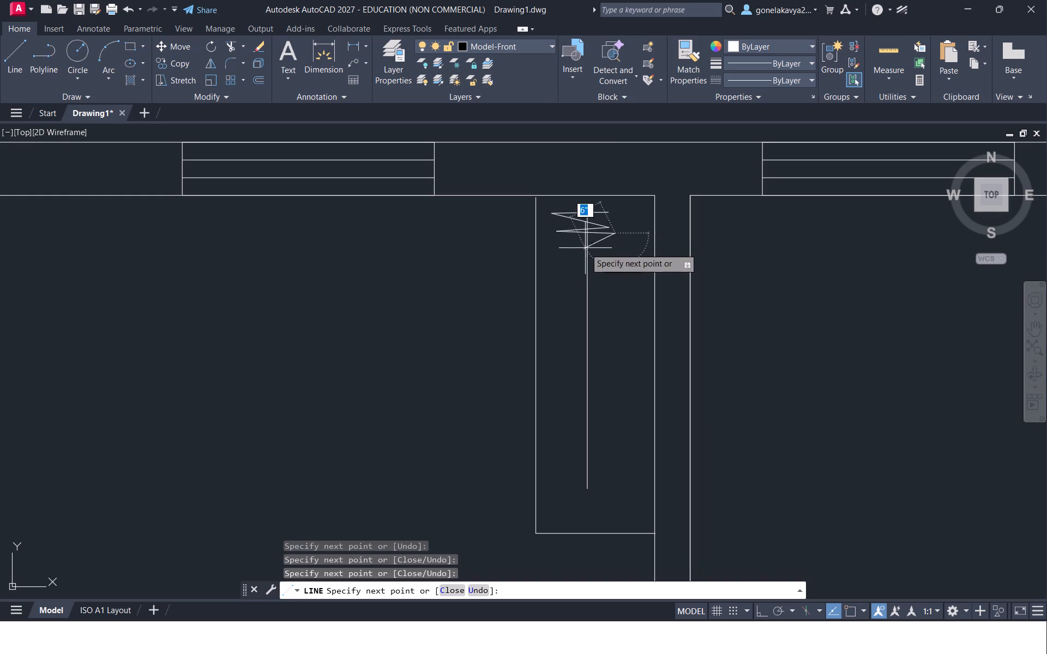
pyautogui.moveTo(551, 241); pyautogui.dragTo(553, 249)
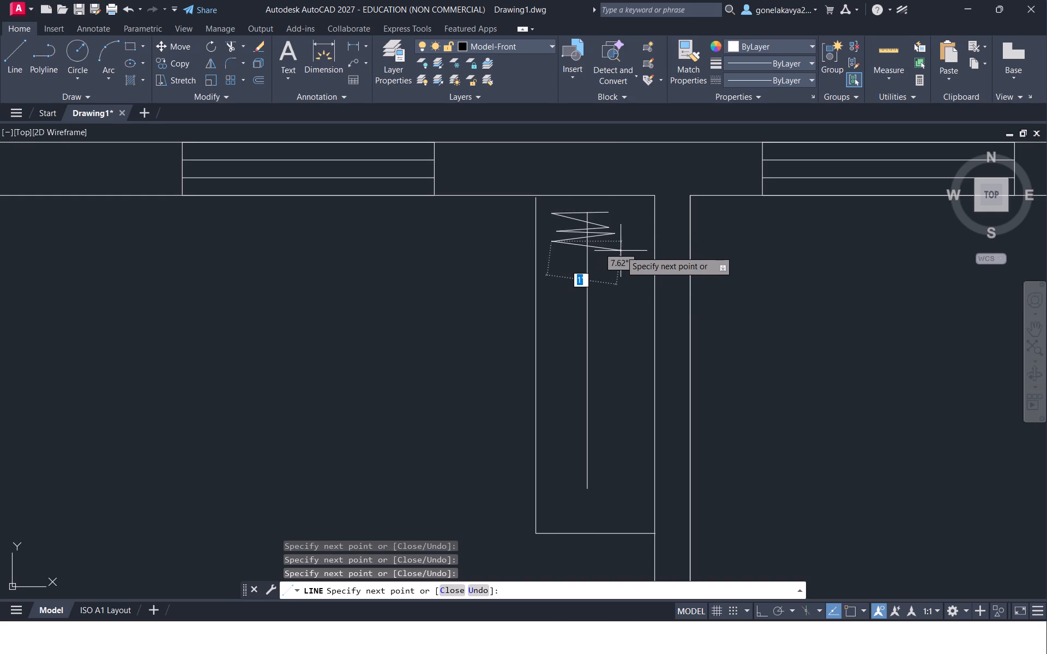
pyautogui.click(621, 251)
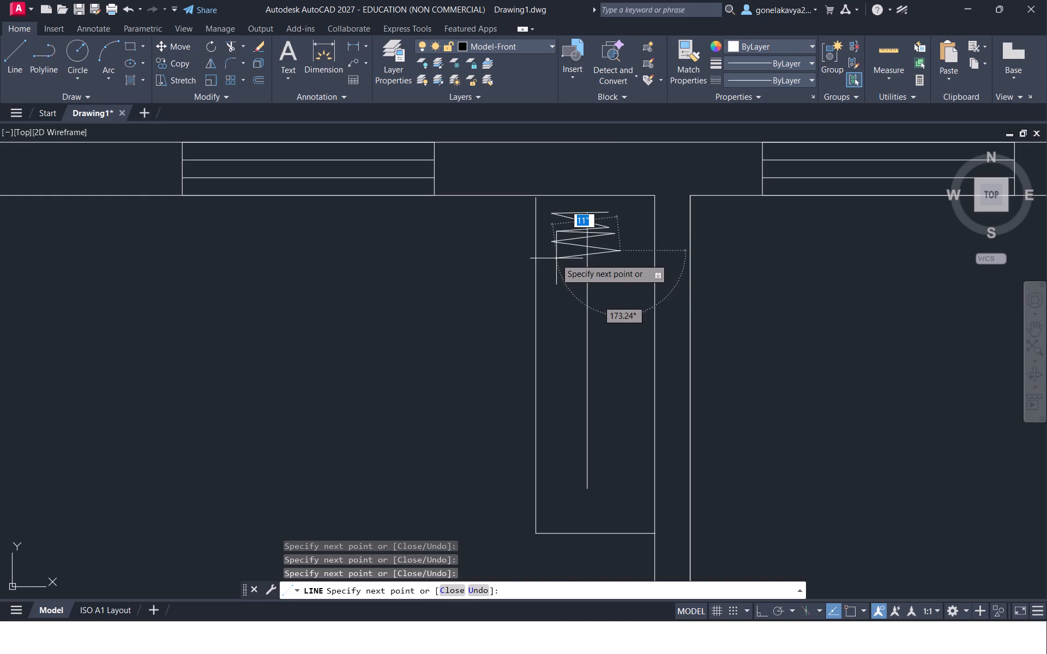
pyautogui.click(554, 258)
pyautogui.click(607, 271)
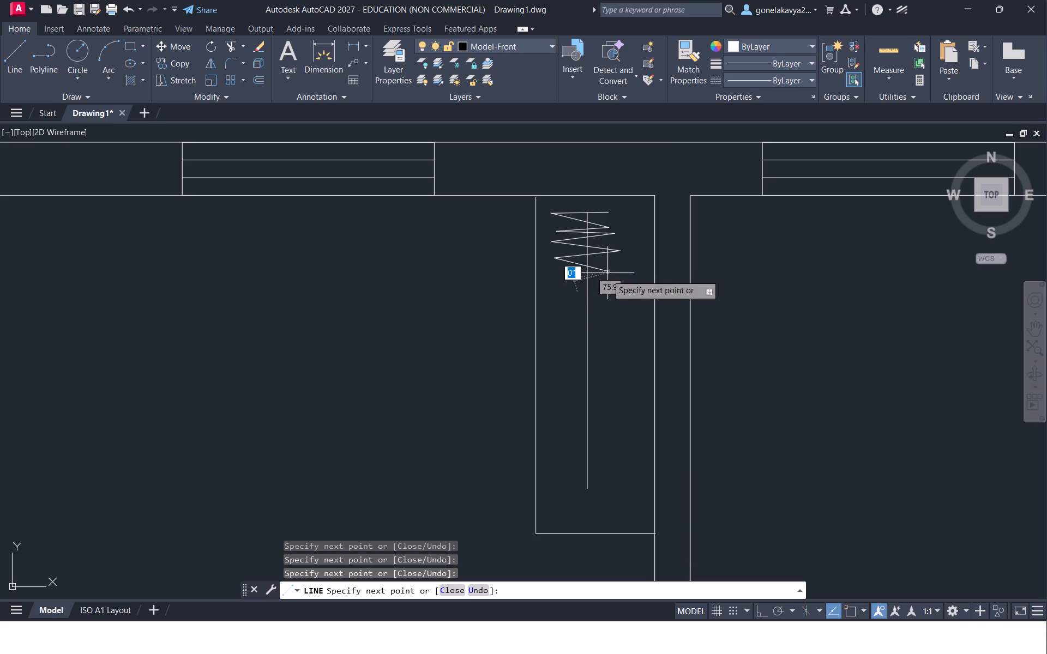
pyautogui.click(556, 274)
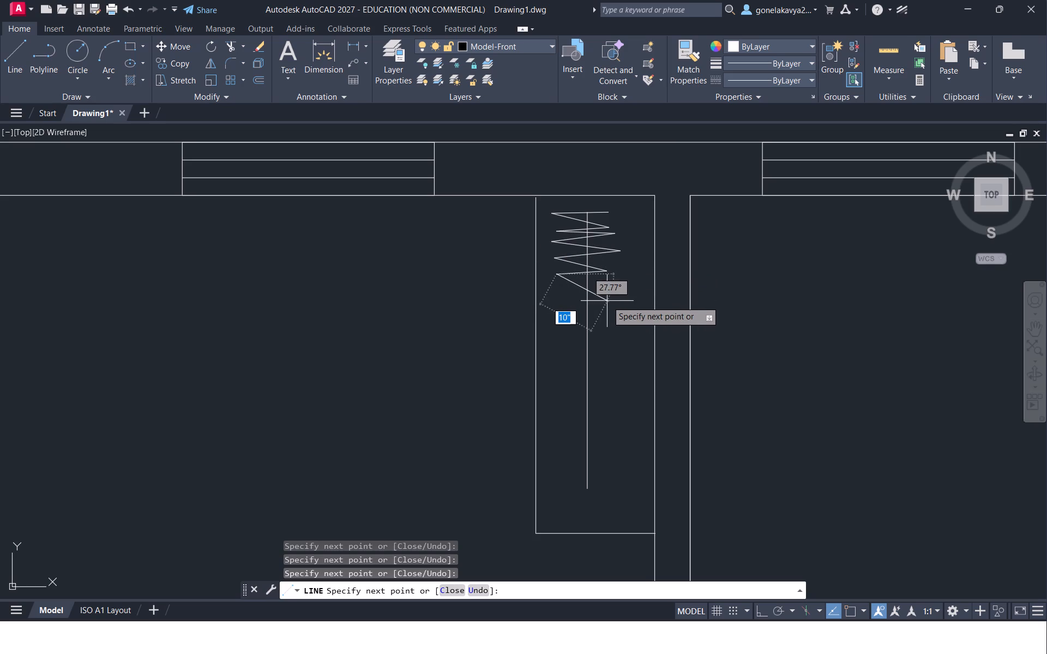
pyautogui.moveTo(615, 287); pyautogui.dragTo(605, 300)
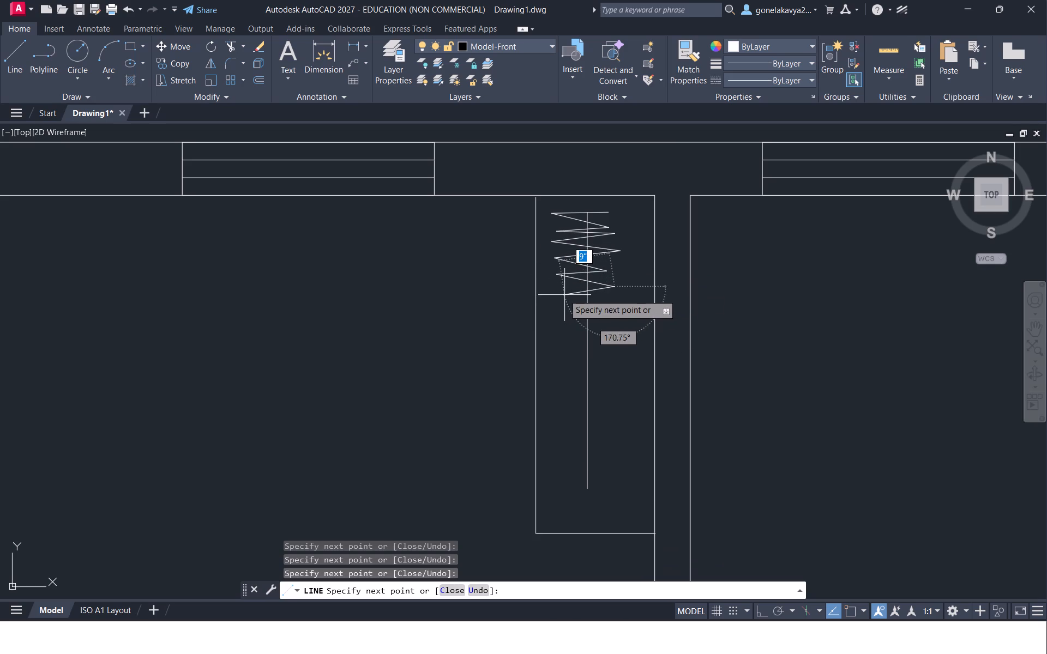
pyautogui.click(563, 293)
pyautogui.click(612, 313)
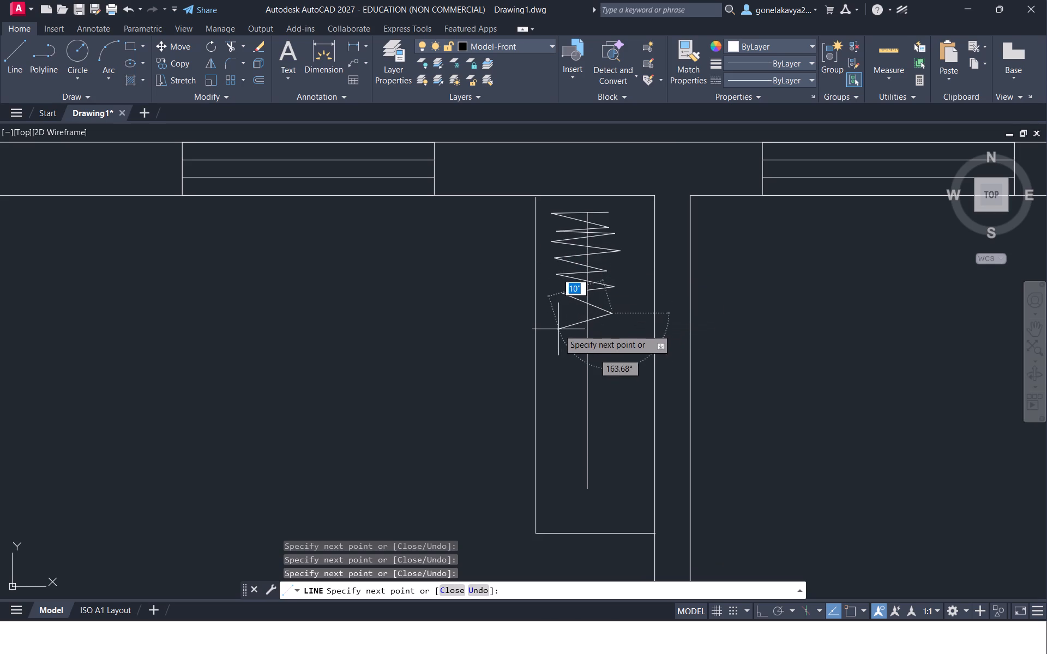
# Continue the zigzag across the centre line down to just above its bottom end, and finish the line.
pyautogui.click(558, 311)
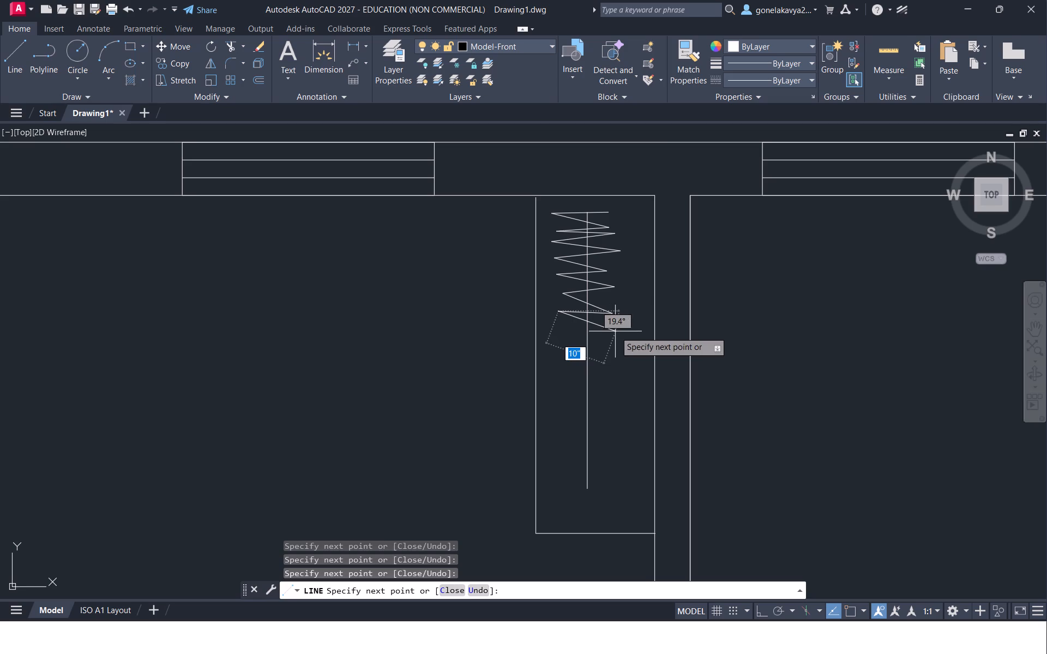
pyautogui.click(615, 331)
pyautogui.click(562, 330)
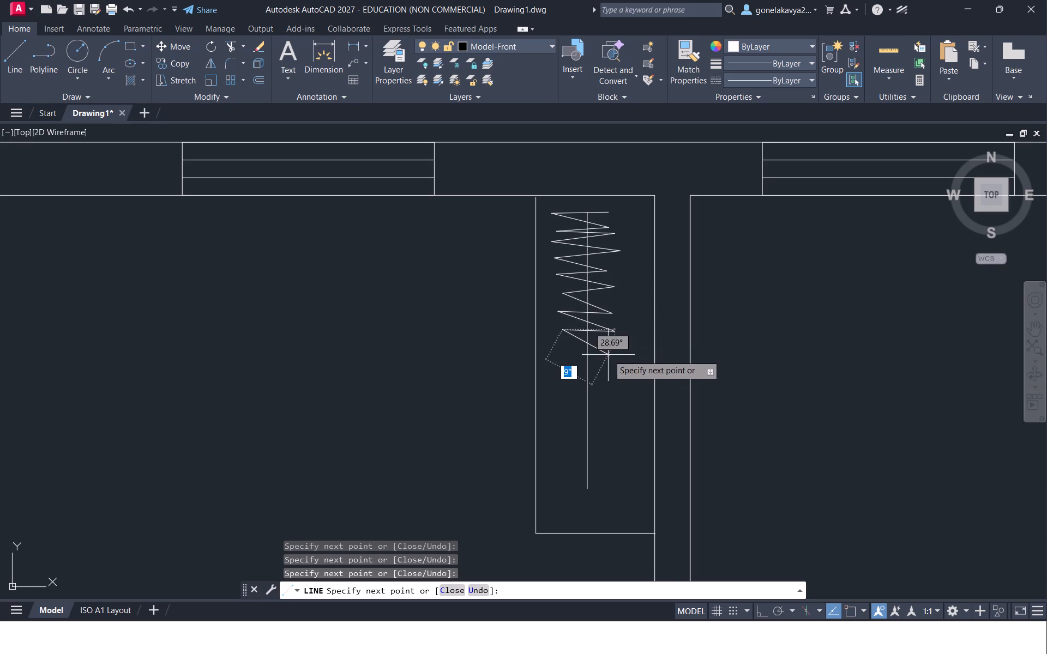
pyautogui.click(608, 355)
pyautogui.moveTo(553, 353); pyautogui.dragTo(553, 365)
pyautogui.moveTo(612, 372); pyautogui.dragTo(607, 376)
pyautogui.moveTo(556, 378); pyautogui.dragTo(558, 403)
pyautogui.click(601, 403)
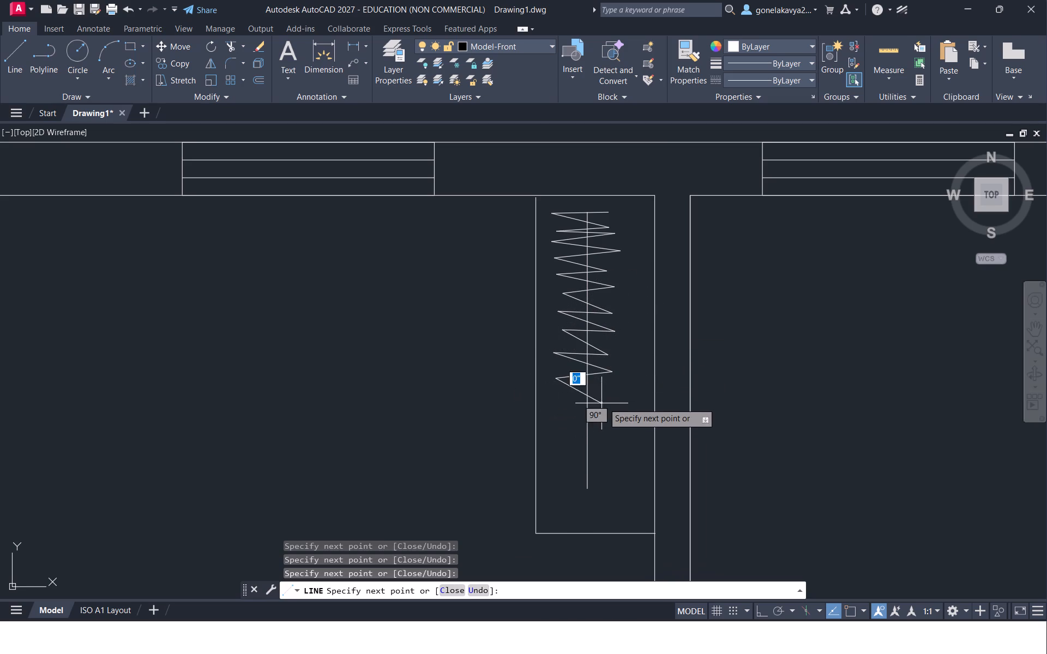
pyautogui.moveTo(563, 402); pyautogui.dragTo(575, 426)
pyautogui.moveTo(617, 432); pyautogui.dragTo(617, 433)
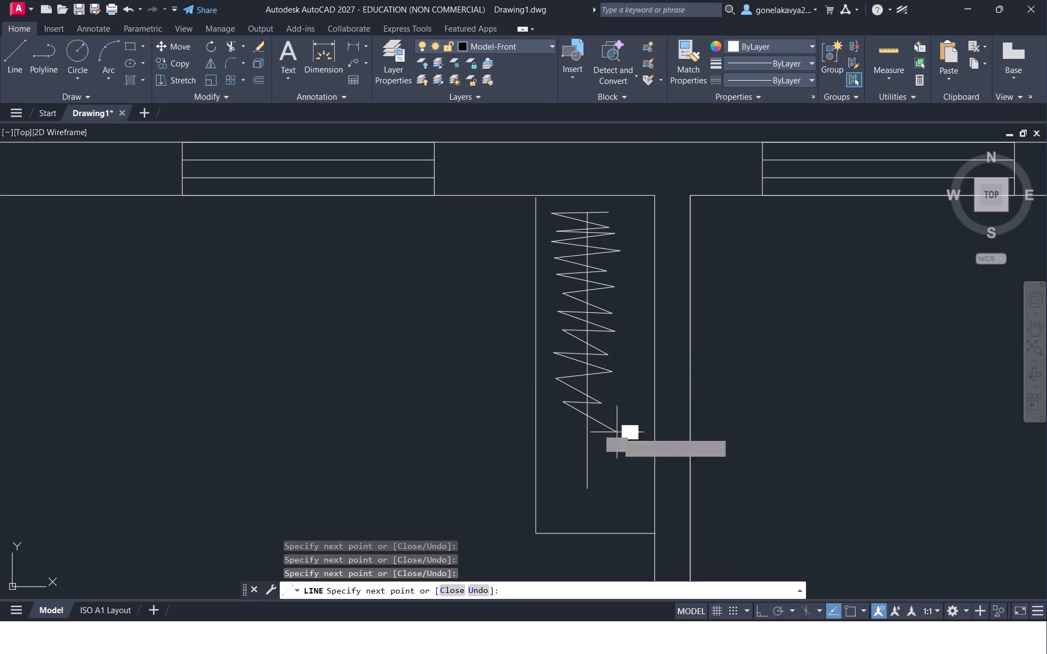
pyautogui.moveTo(617, 433); pyautogui.dragTo(592, 439)
pyautogui.moveTo(571, 440); pyautogui.dragTo(564, 444)
pyautogui.click(602, 453)
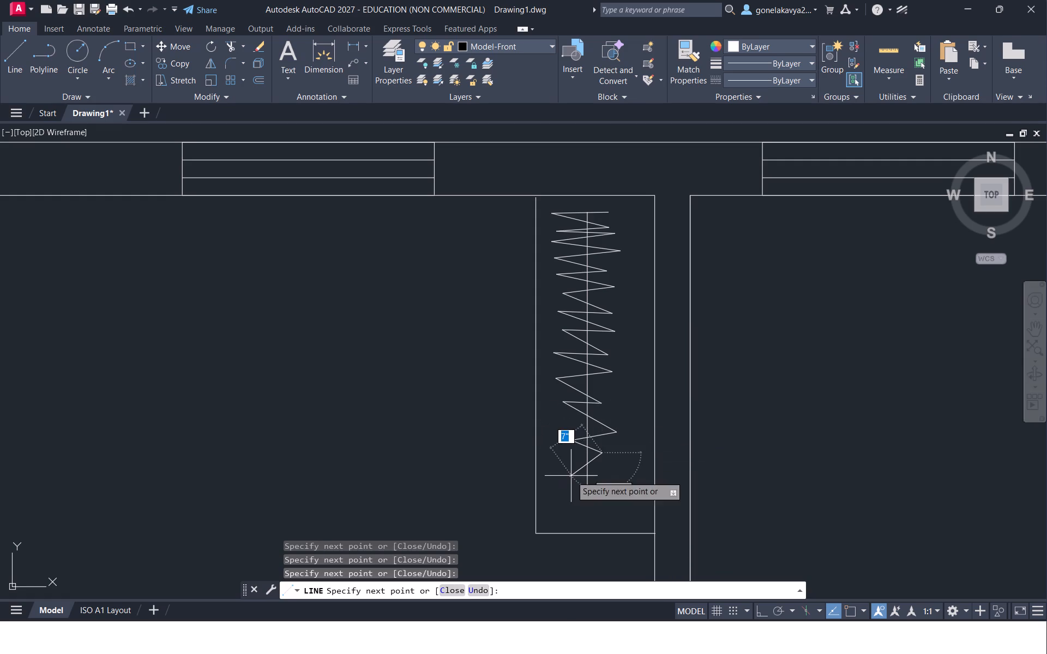
pyautogui.click(571, 476)
pyautogui.click(599, 477)
pyautogui.press('Escape')
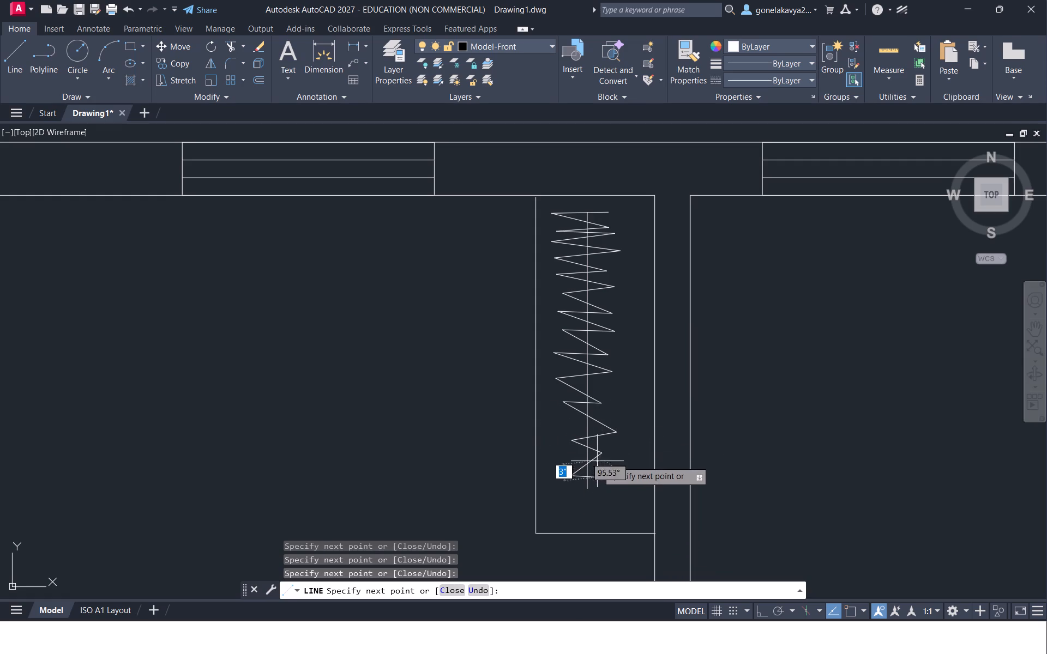
# With Ortho on, outline an L-shaped counter in the lower right-hand room, about 8'-8" along the top wall and 2'-8" wide by 8'-3" down the right wall.
pyautogui.scroll(-4, 583, 467)
pyautogui.moveTo(532, 525); pyautogui.dragTo(533, 339, button='middle')
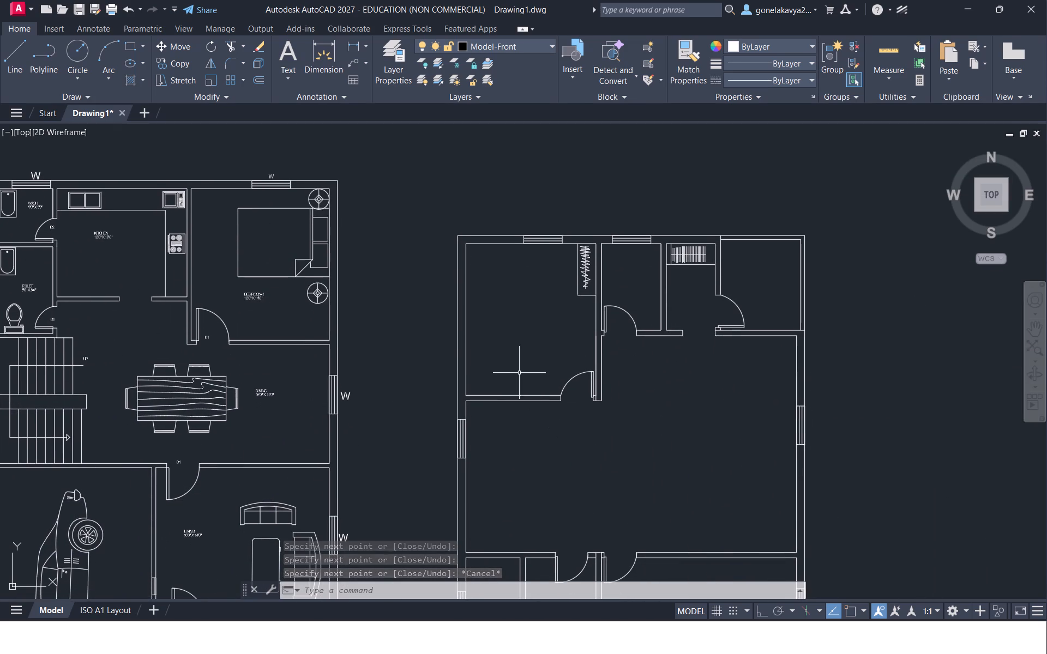
pyautogui.scroll(-1, 585, 489)
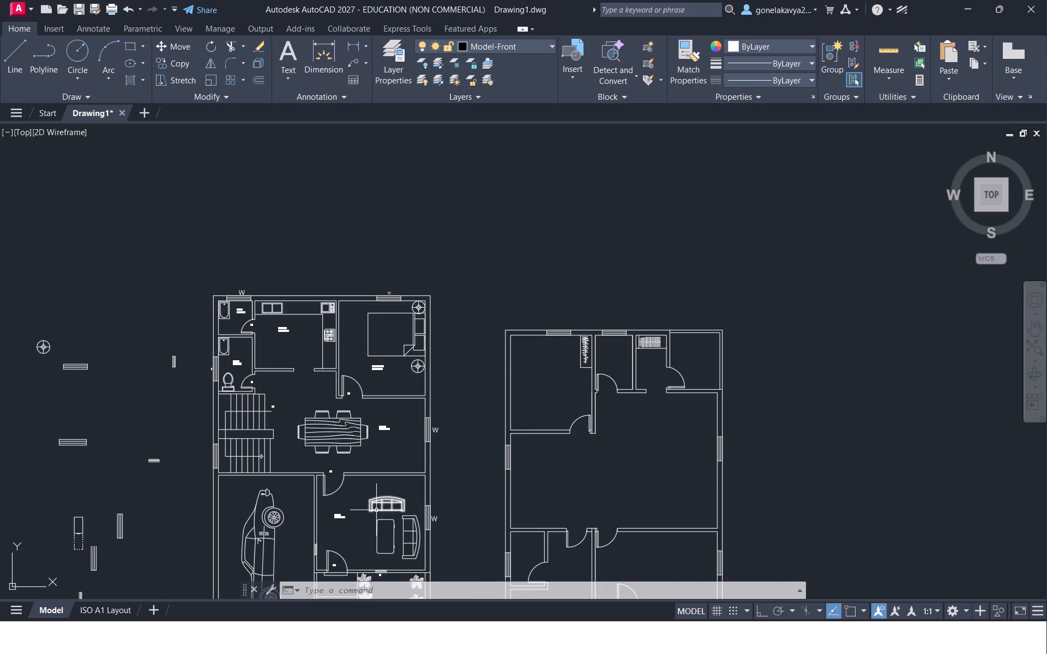
pyautogui.moveTo(357, 503); pyautogui.dragTo(409, 344, button='middle')
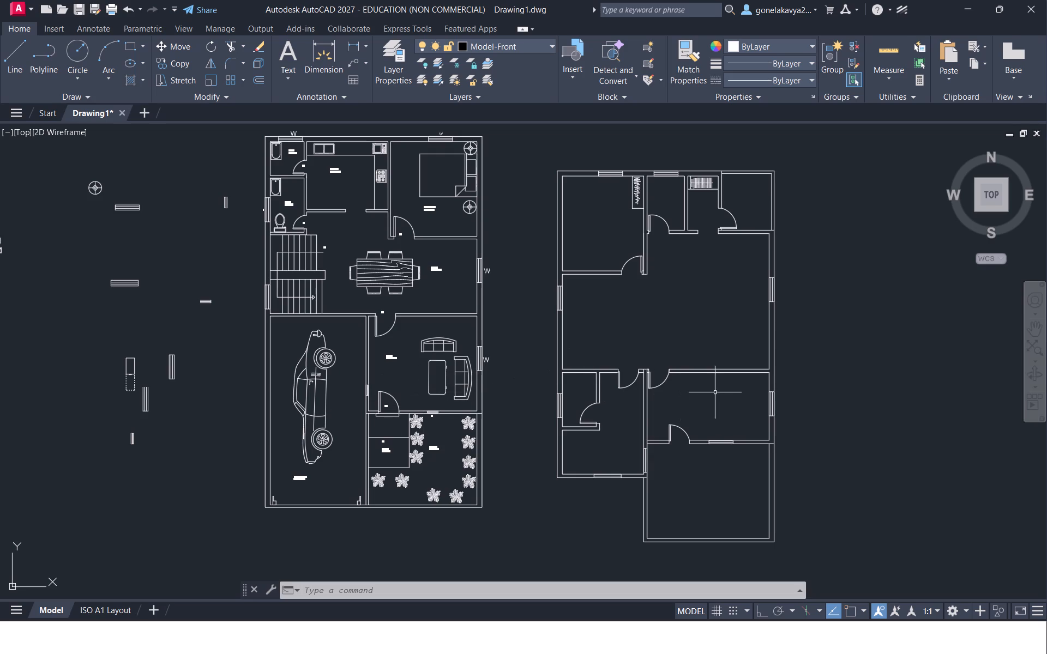
pyautogui.moveTo(725, 393); pyautogui.dragTo(630, 346, button='middle')
pyautogui.scroll(2, 625, 345)
pyautogui.moveTo(627, 335); pyautogui.dragTo(526, 296, button='middle')
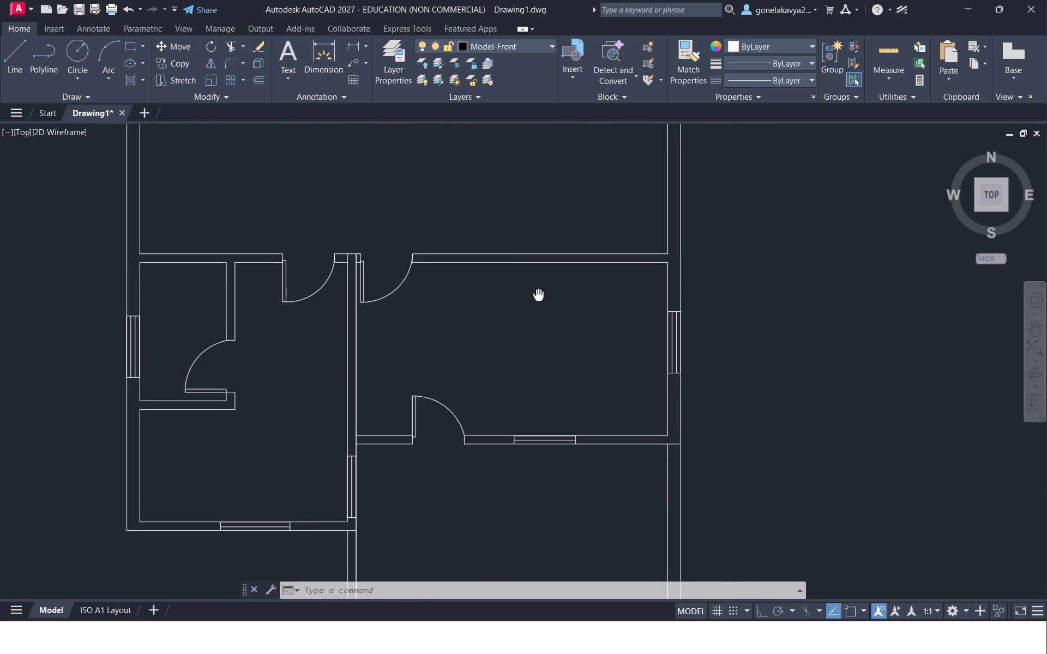
pyautogui.moveTo(526, 296); pyautogui.dragTo(522, 296, button='middle')
pyautogui.press('l')
pyautogui.press('Return')
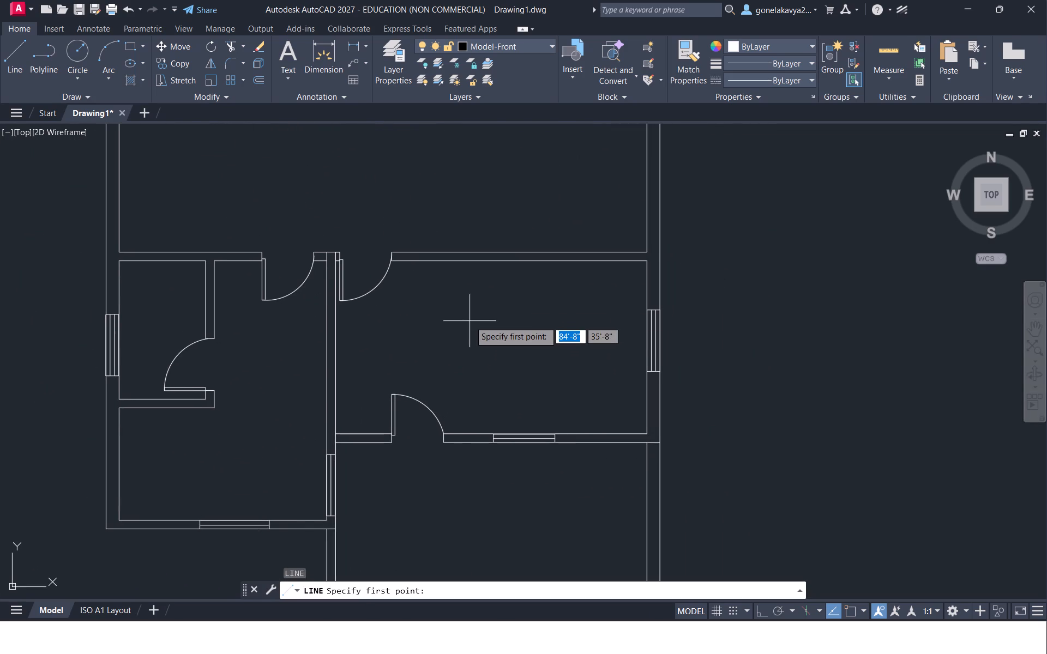
pyautogui.click(494, 261)
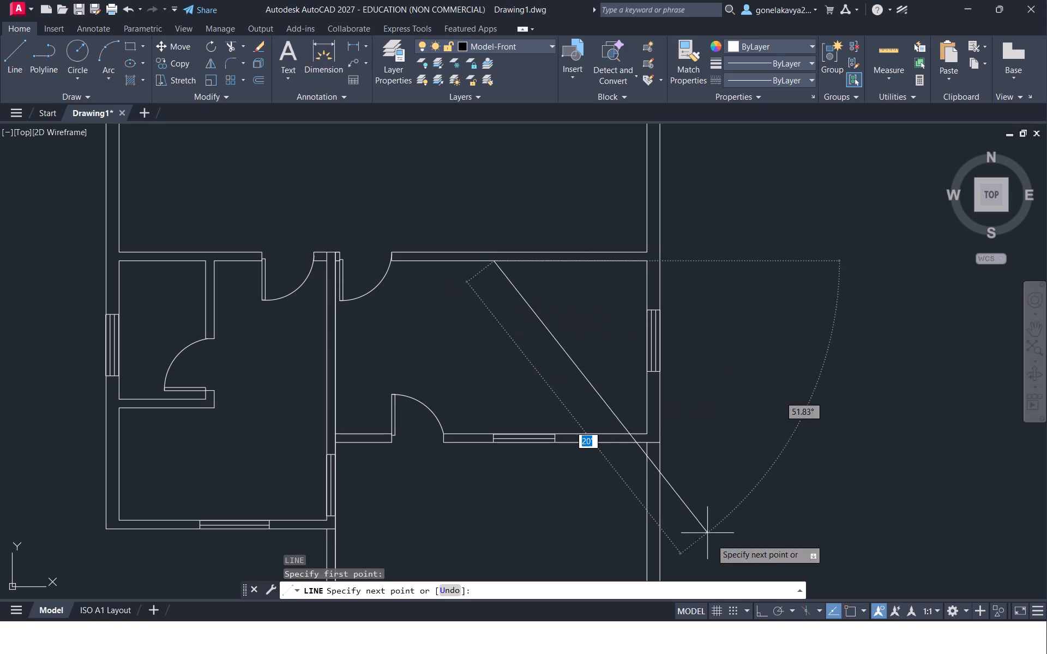
pyautogui.click(759, 617)
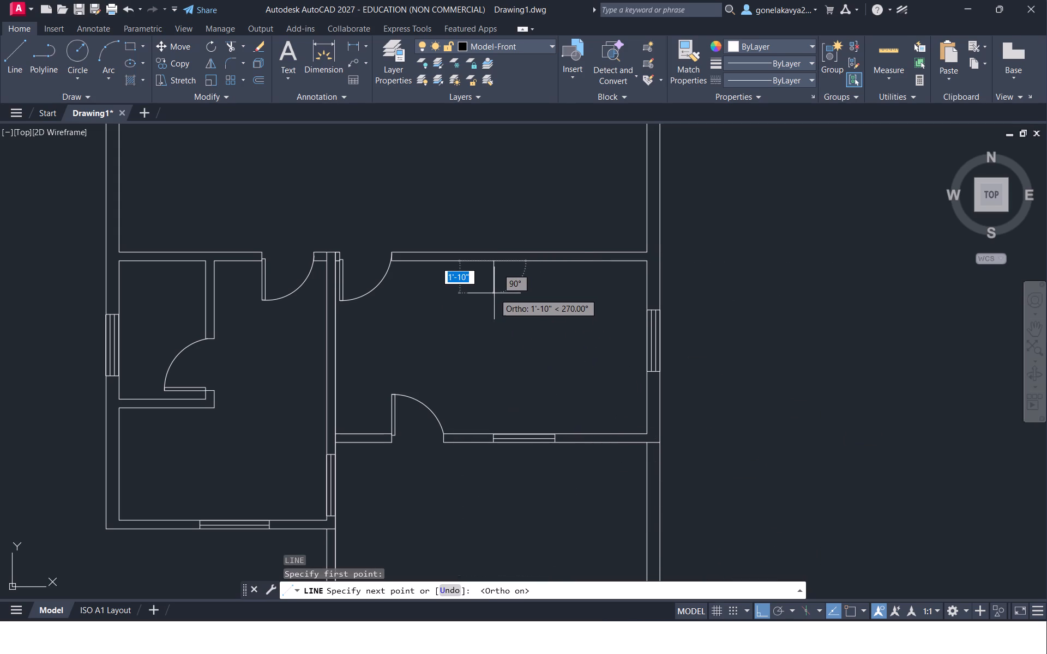
pyautogui.click(494, 290)
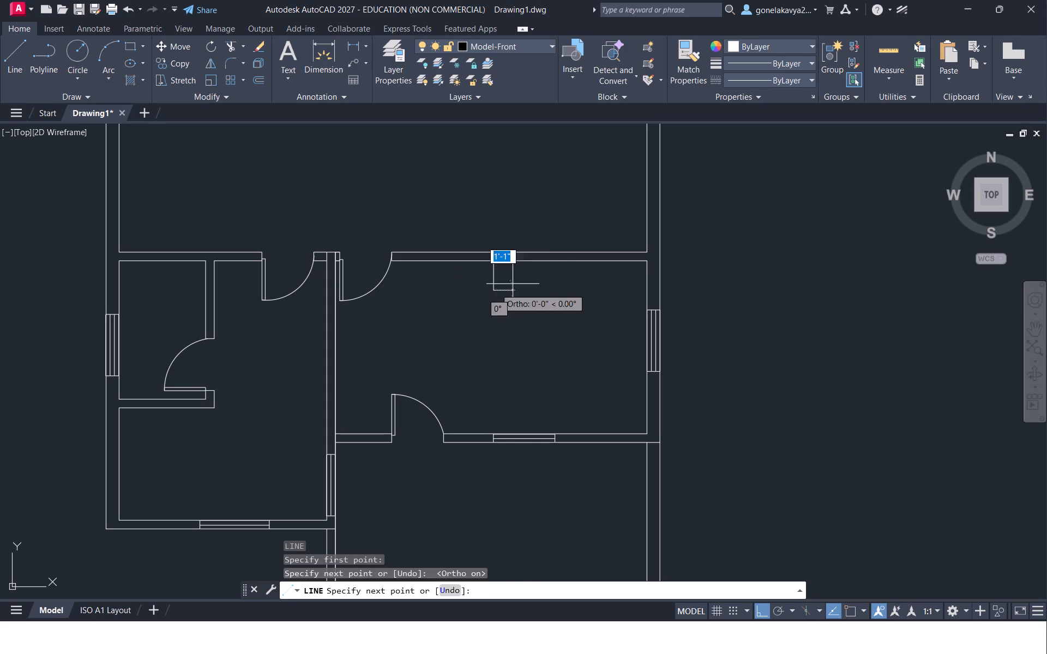
pyautogui.click(646, 283)
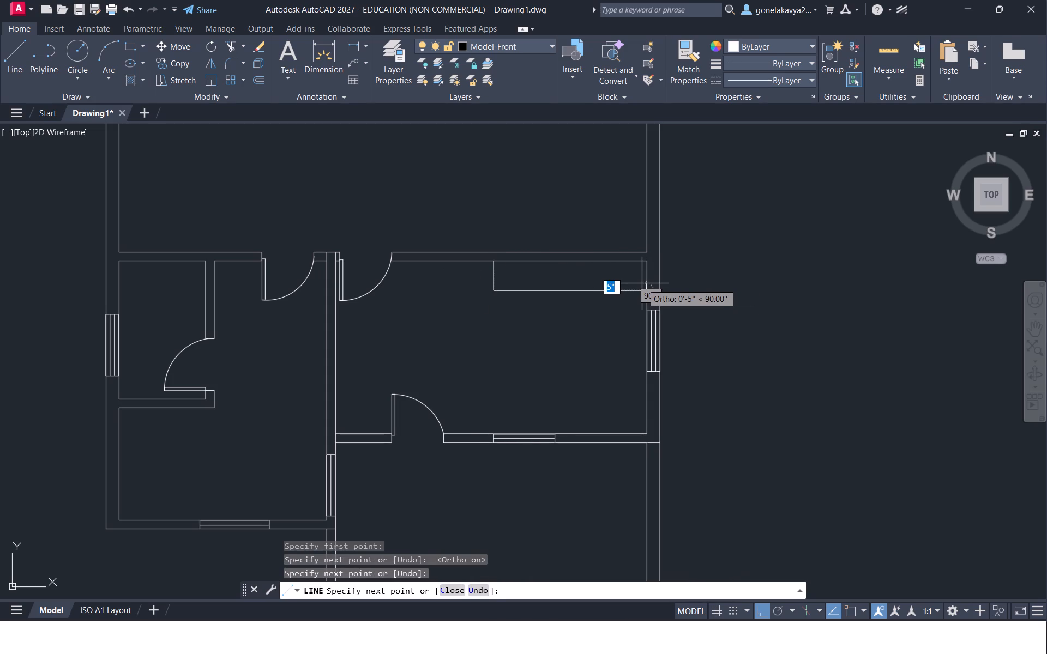
pyautogui.click(601, 295)
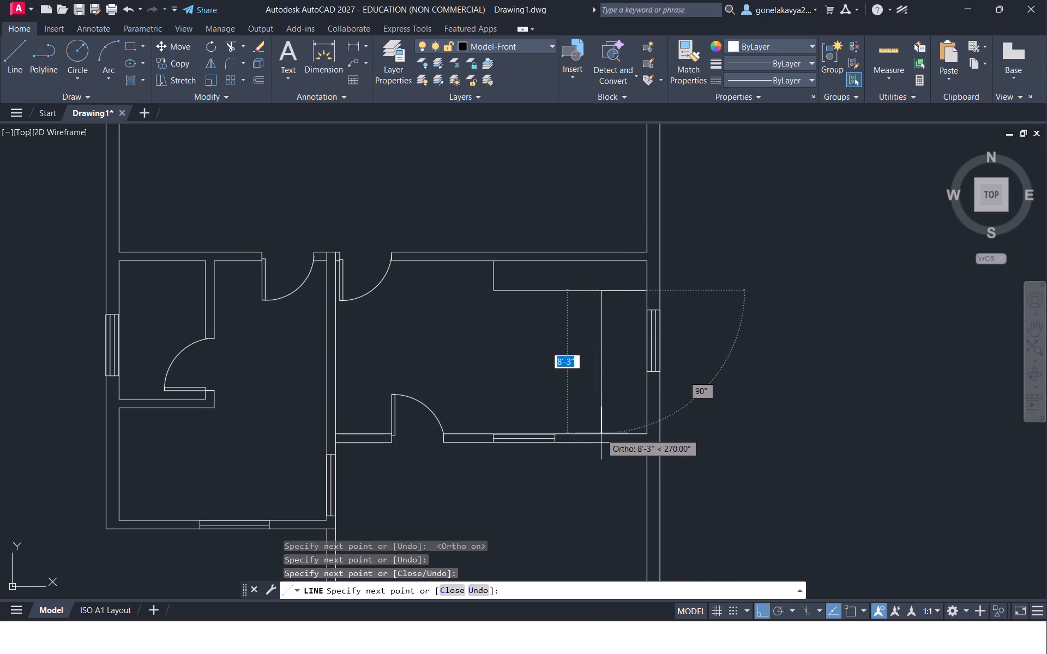
pyautogui.click(601, 433)
pyautogui.press('Escape')
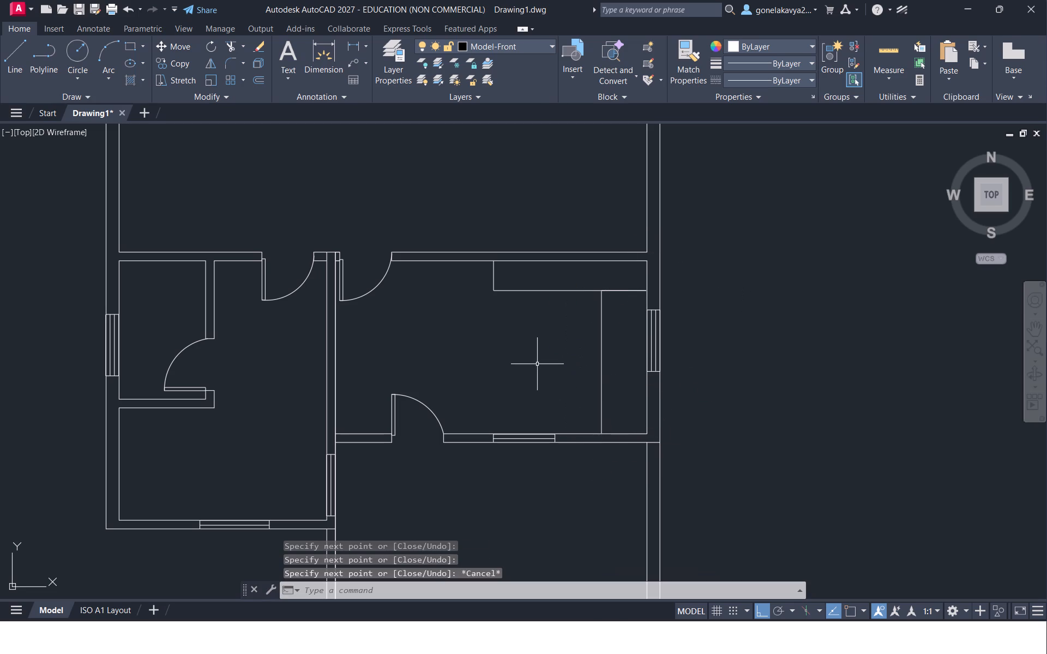
# Examine the new counter outline and the adjoining lower-left rooms of the second plan.
pyautogui.moveTo(539, 364); pyautogui.dragTo(719, 345, button='middle')
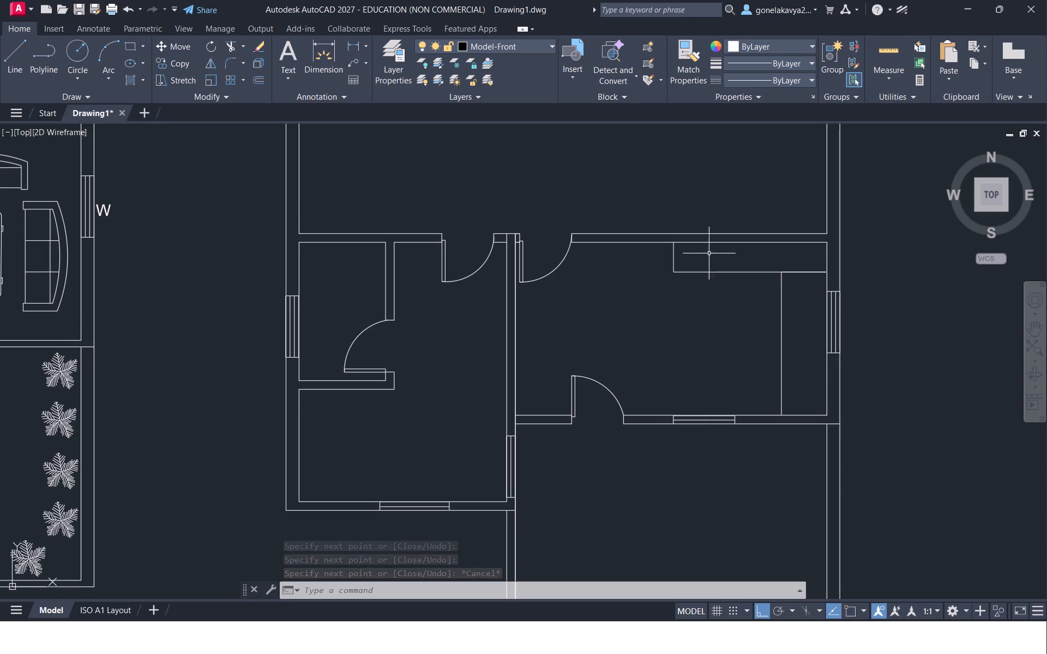
pyautogui.scroll(1, 768, 243)
pyautogui.moveTo(771, 275); pyautogui.dragTo(693, 322, button='middle')
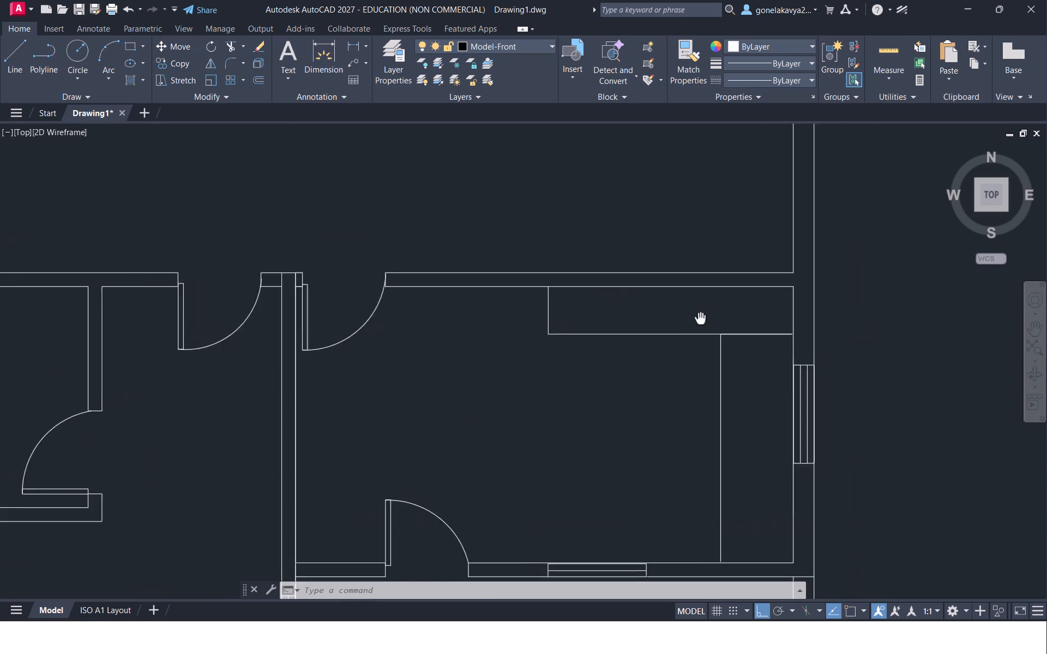
pyautogui.moveTo(693, 322); pyautogui.dragTo(661, 329, button='middle')
pyautogui.scroll(-2, 646, 367)
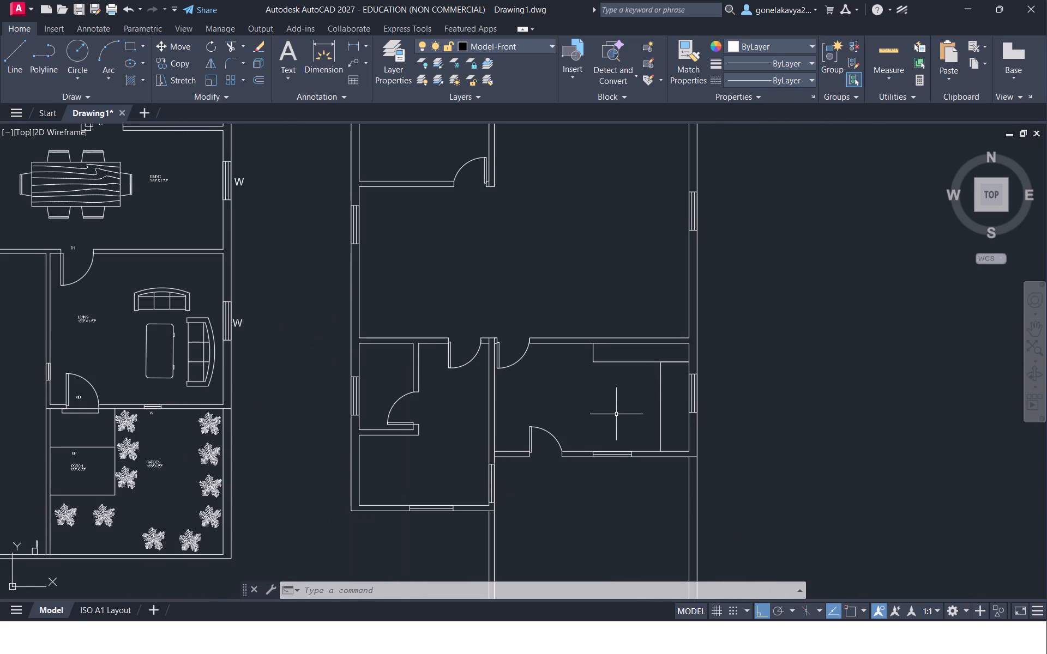
pyautogui.moveTo(615, 417); pyautogui.dragTo(810, 324, button='middle')
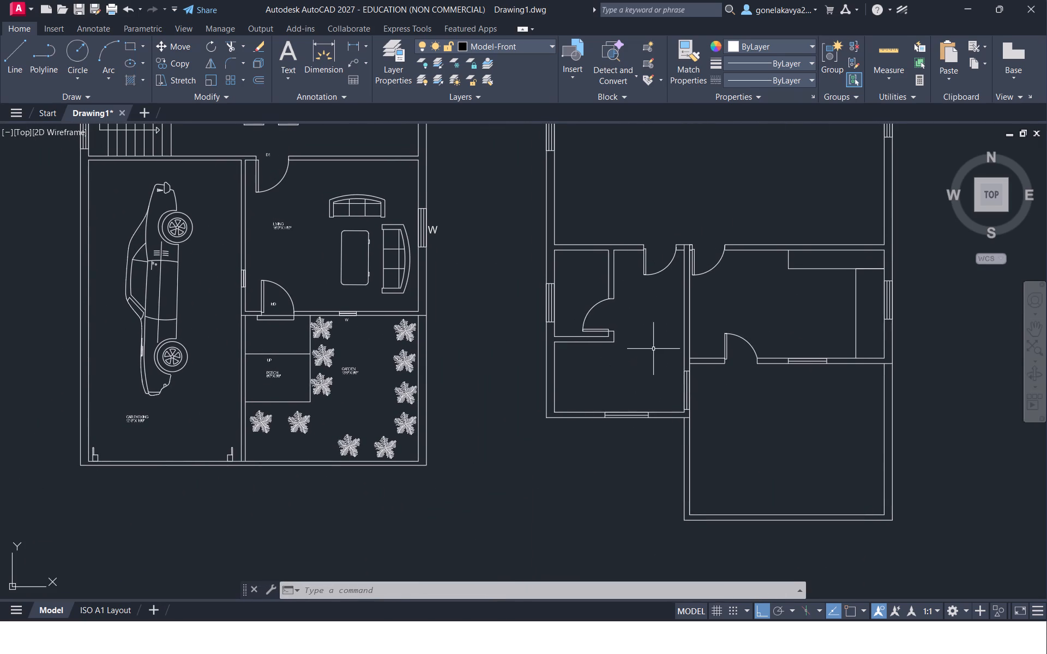
pyautogui.moveTo(663, 350); pyautogui.dragTo(614, 406, button='middle')
pyautogui.scroll(1, 613, 377)
pyautogui.moveTo(618, 376); pyautogui.dragTo(622, 312, button='middle')
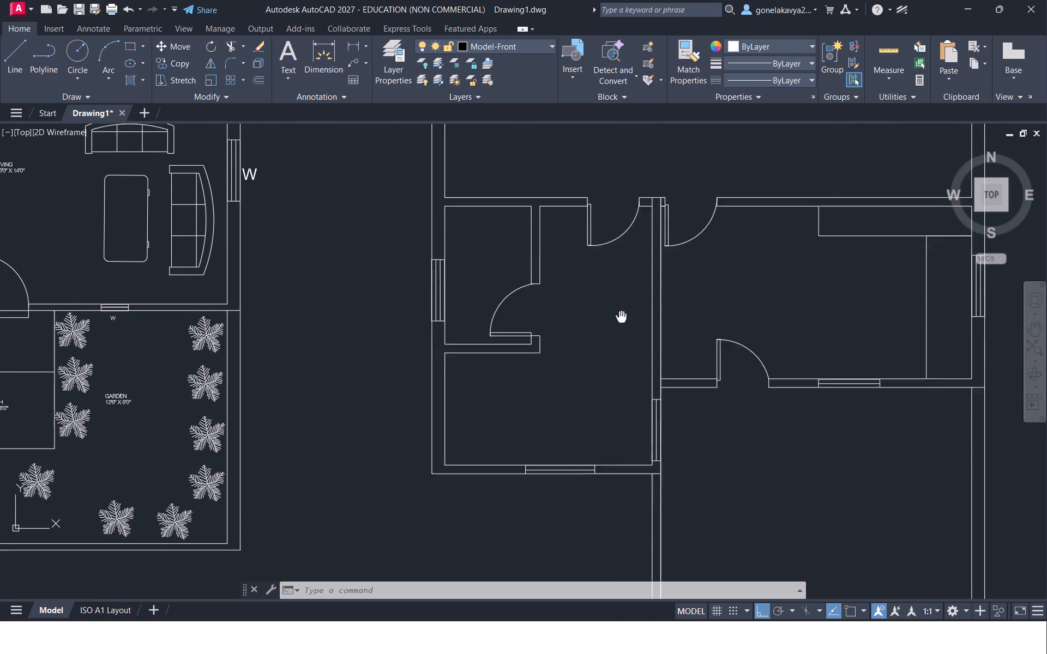
pyautogui.moveTo(622, 312); pyautogui.dragTo(693, 338, button='middle')
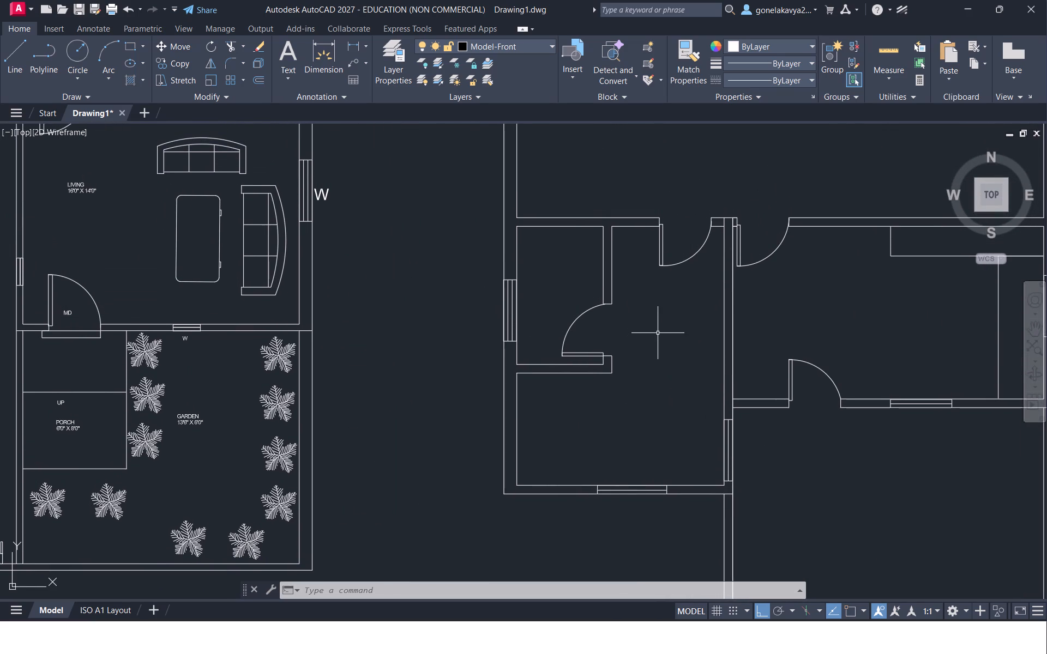
# Outline a wardrobe about 1'-3" deep against the right wall of the second plan's lower-left room, between the door and the window.
pyautogui.moveTo(667, 330); pyautogui.dragTo(623, 313, button='middle')
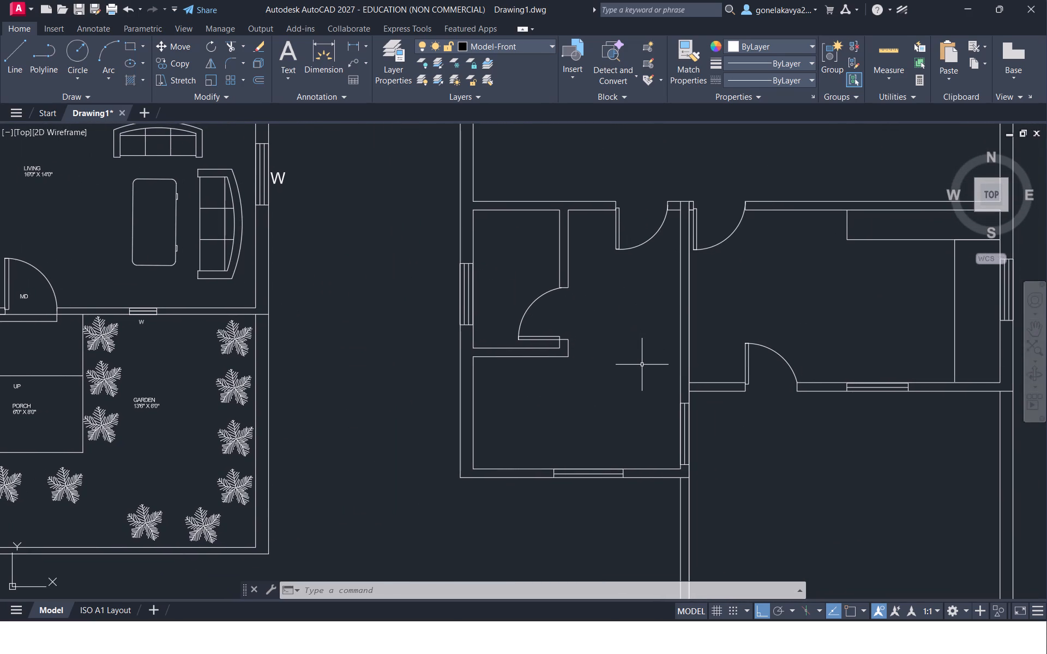
pyautogui.press('l')
pyautogui.press('Return')
pyautogui.scroll(1, 641, 250)
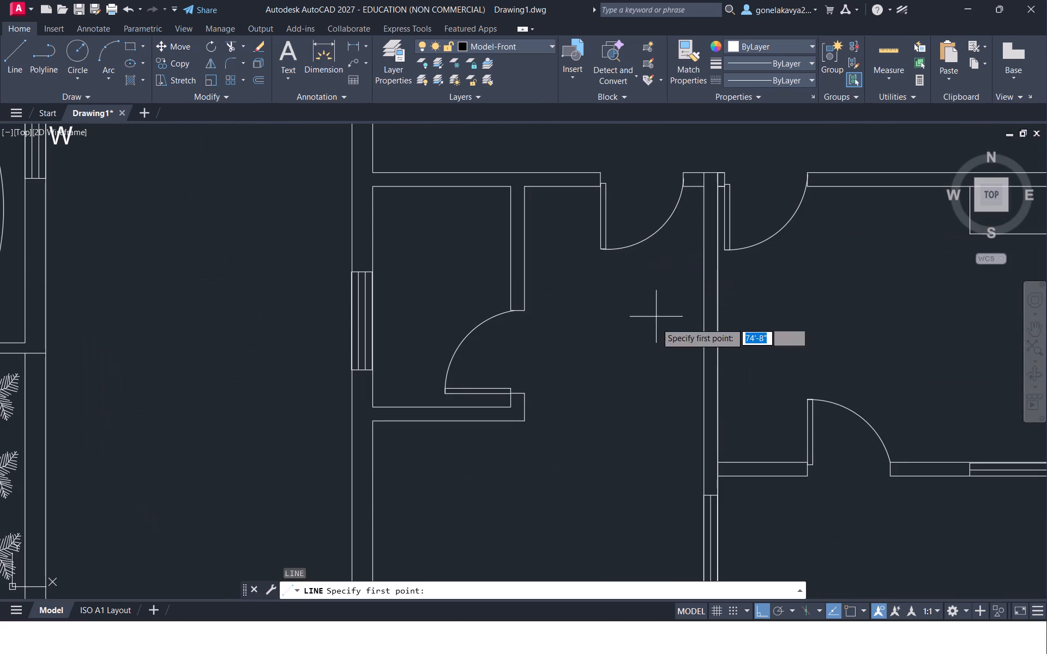
pyautogui.moveTo(652, 337); pyautogui.dragTo(639, 313, button='middle')
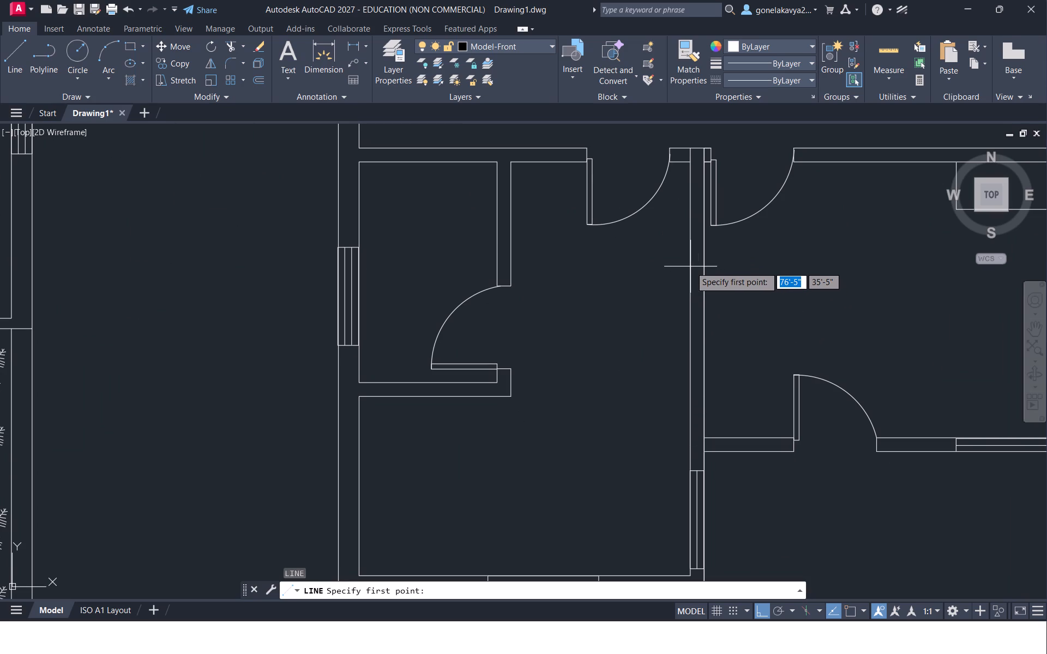
pyautogui.click(690, 267)
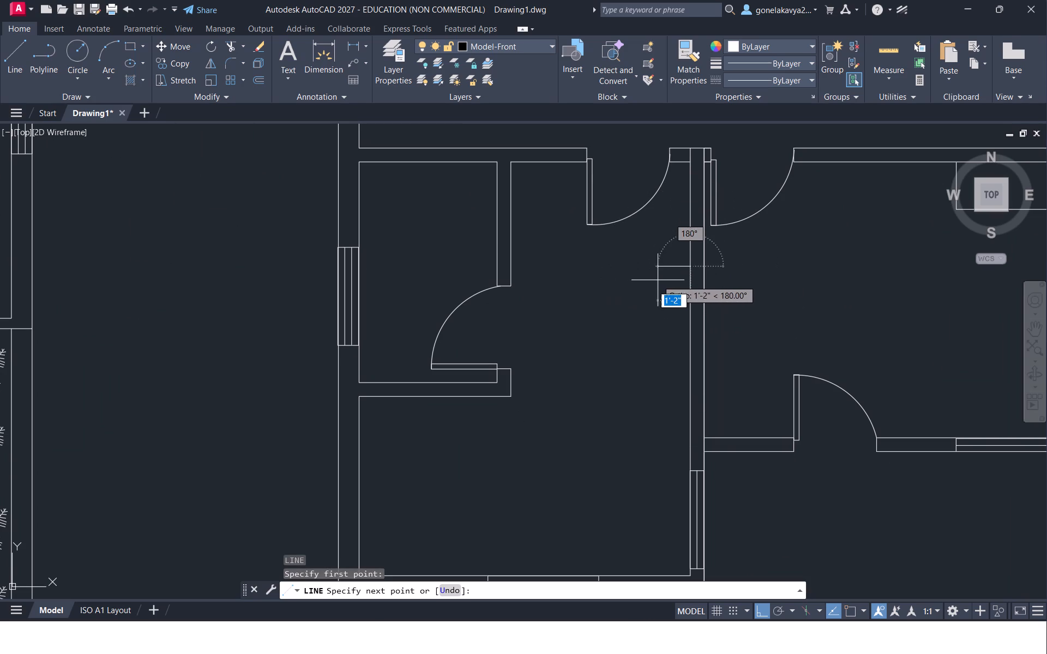
pyautogui.click(655, 281)
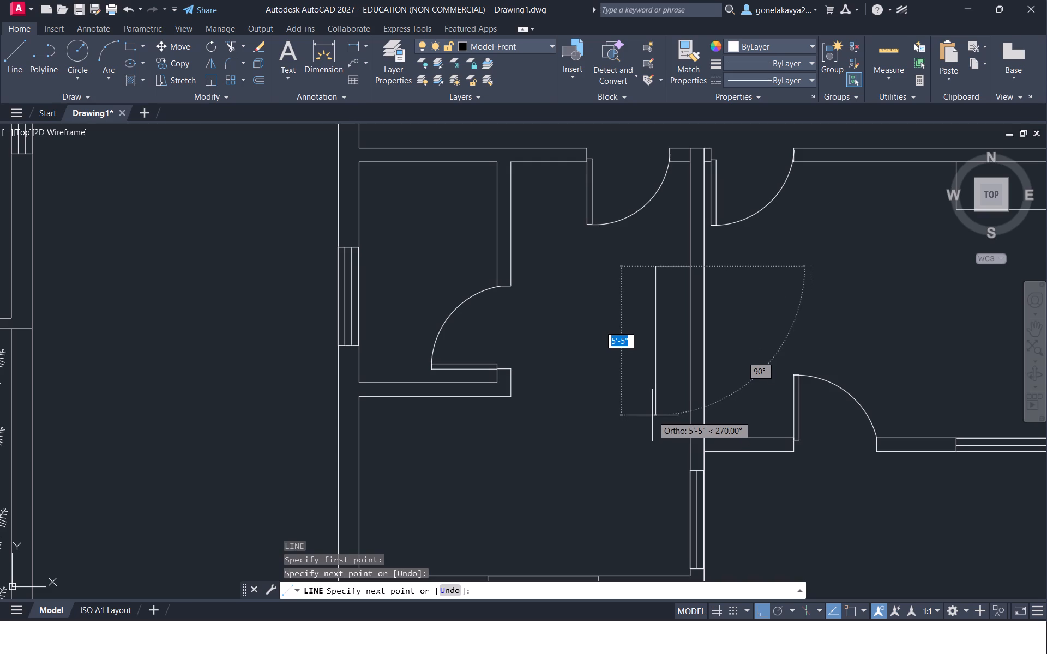
pyautogui.click(653, 451)
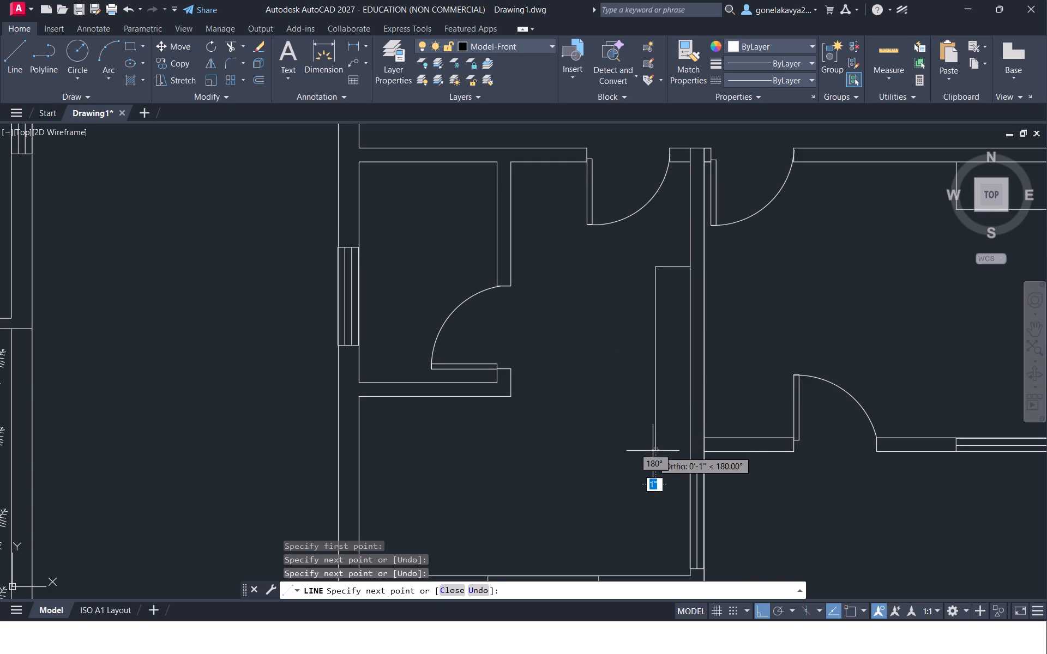
pyautogui.click(690, 446)
pyautogui.press('Escape')
pyautogui.scroll(1, 624, 381)
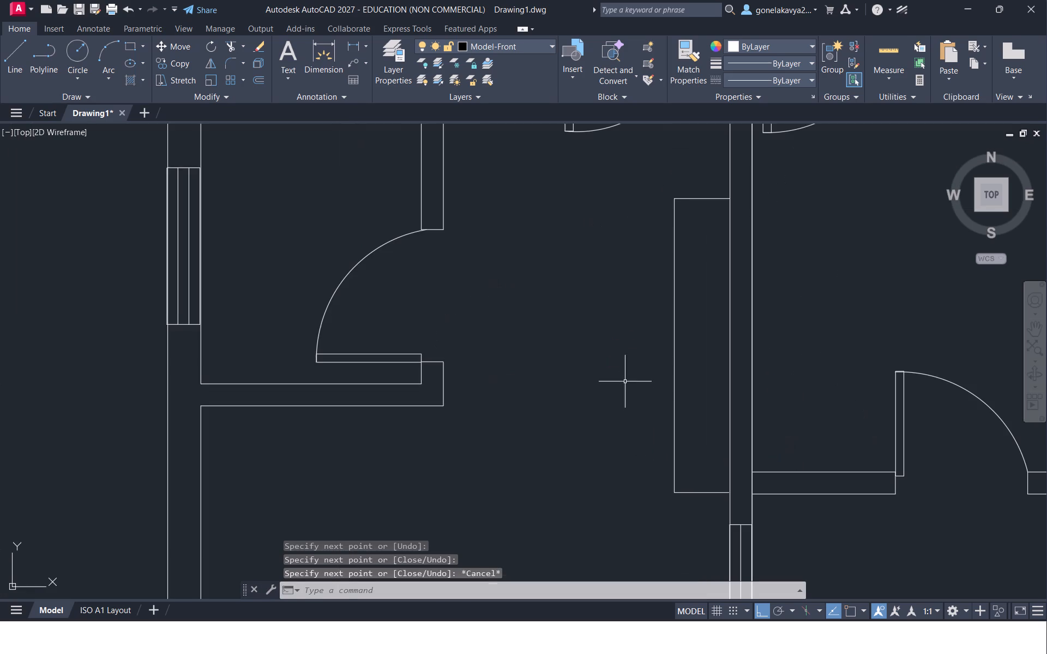
# Draw a vertical line down the middle of the new wardrobe, stopping just short of both ends.
pyautogui.moveTo(686, 399); pyautogui.dragTo(583, 362, button='middle')
pyautogui.press('l')
pyautogui.press('Return')
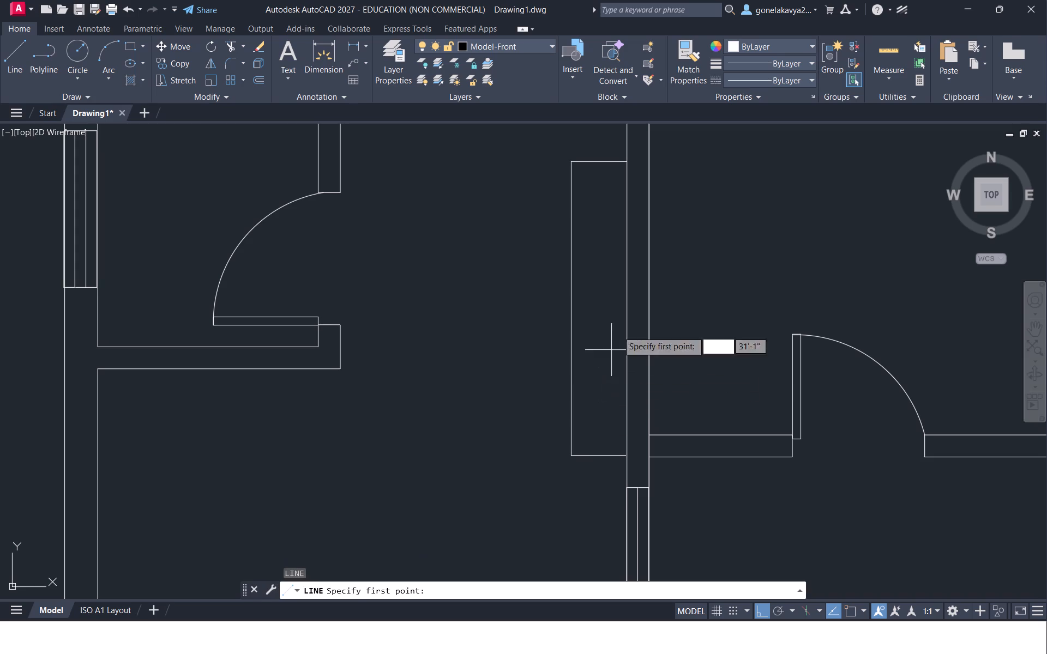
pyautogui.click(599, 180)
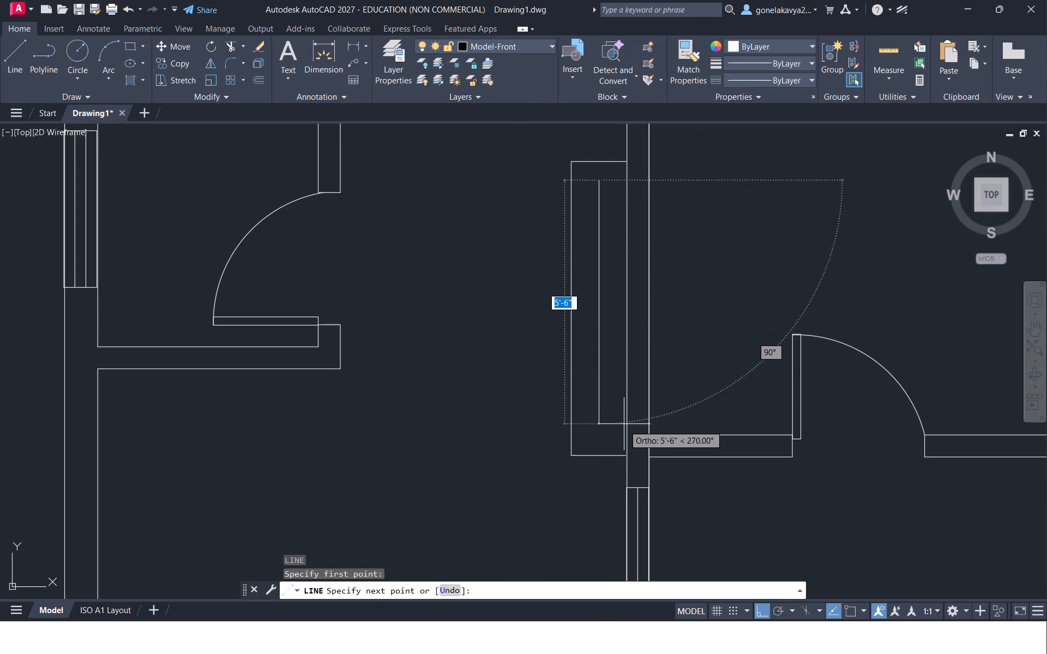
pyautogui.click(628, 433)
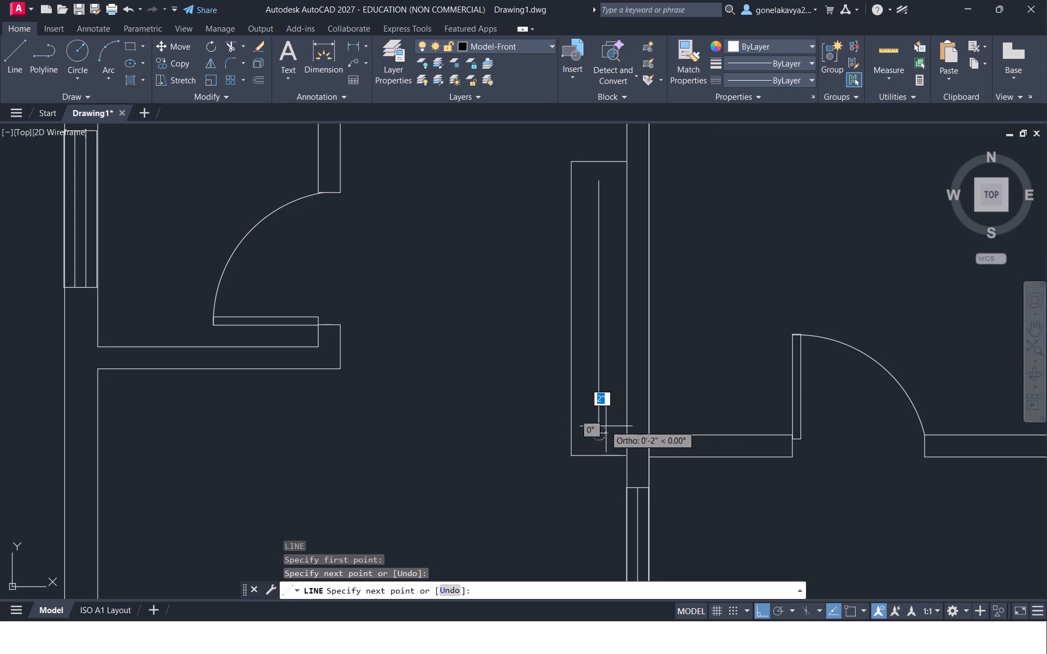
pyautogui.press('Escape')
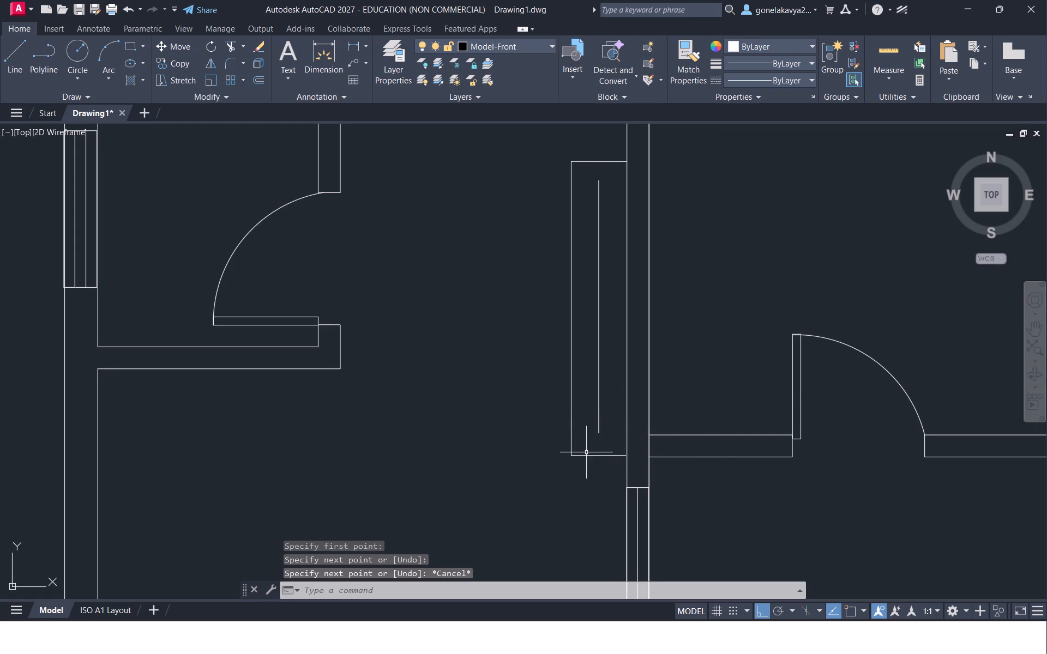
# Draw a horizontal hanger line about 9" long across the top end of the wardrobe's centre line.
pyautogui.press('l')
pyautogui.press('Return')
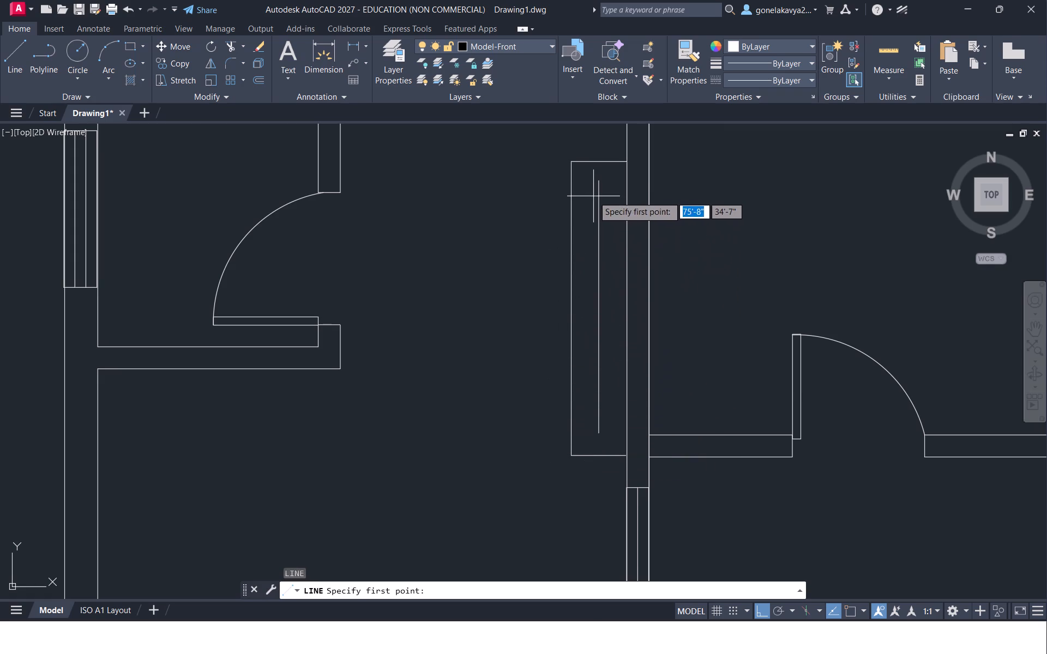
pyautogui.scroll(2, 592, 191)
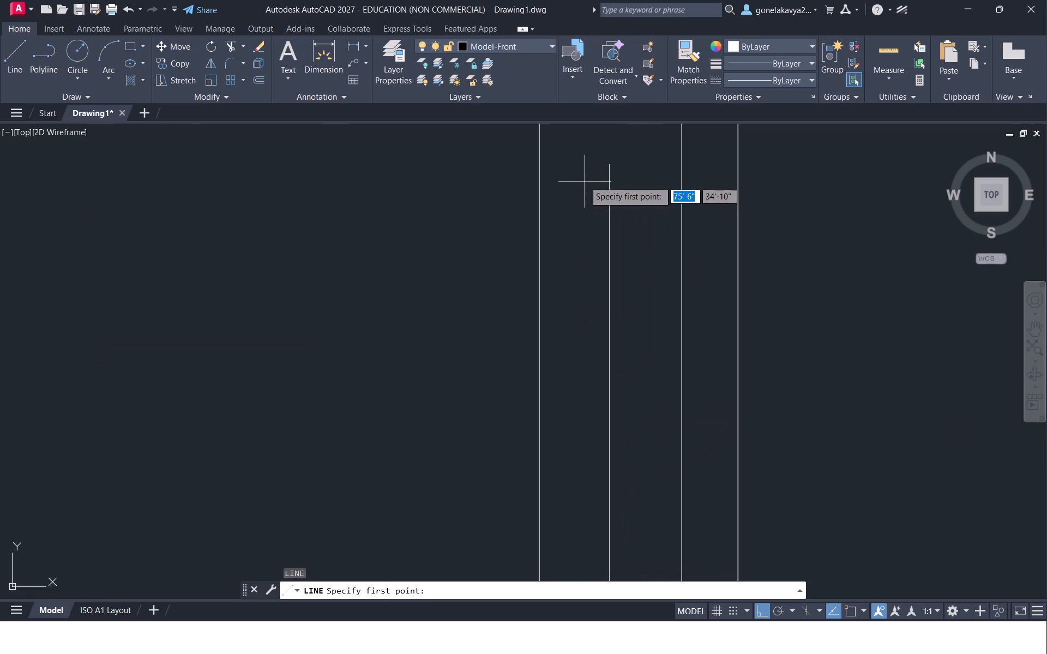
pyautogui.click(573, 166)
pyautogui.click(658, 166)
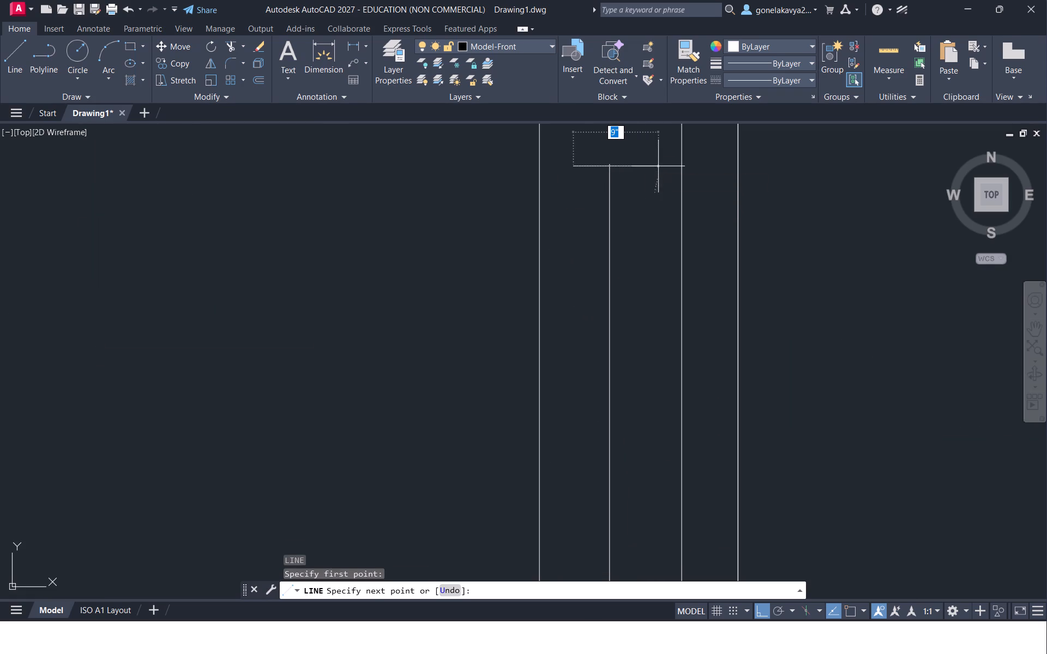
pyautogui.press('Escape')
# Copy the hanger line down the centre line four times at close spacing, the last copy about 6" below the original.
pyautogui.scroll(1, 631, 160)
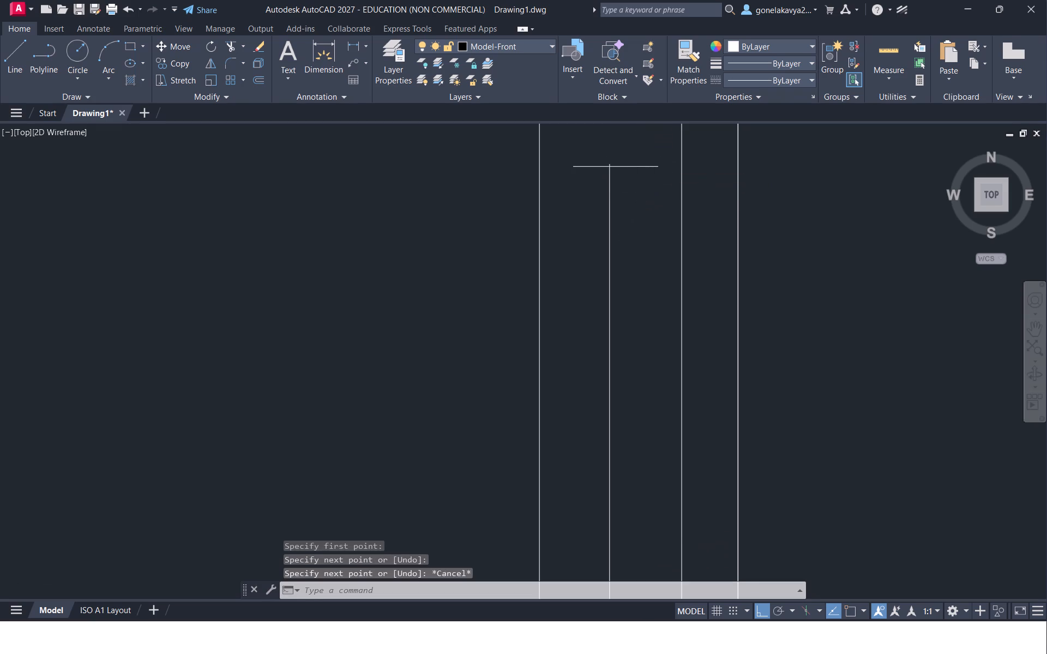
pyautogui.scroll(1, 631, 160)
pyautogui.moveTo(625, 225); pyautogui.dragTo(600, 194, button='middle')
pyautogui.scroll(-2, 603, 185)
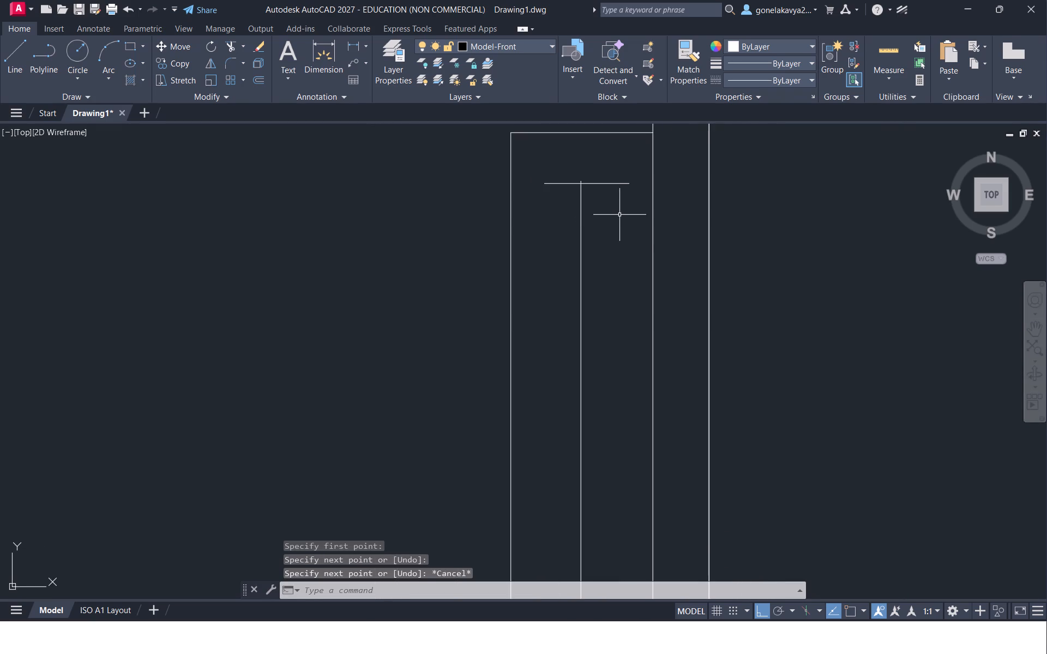
pyautogui.press('o')
pyautogui.press('Escape')
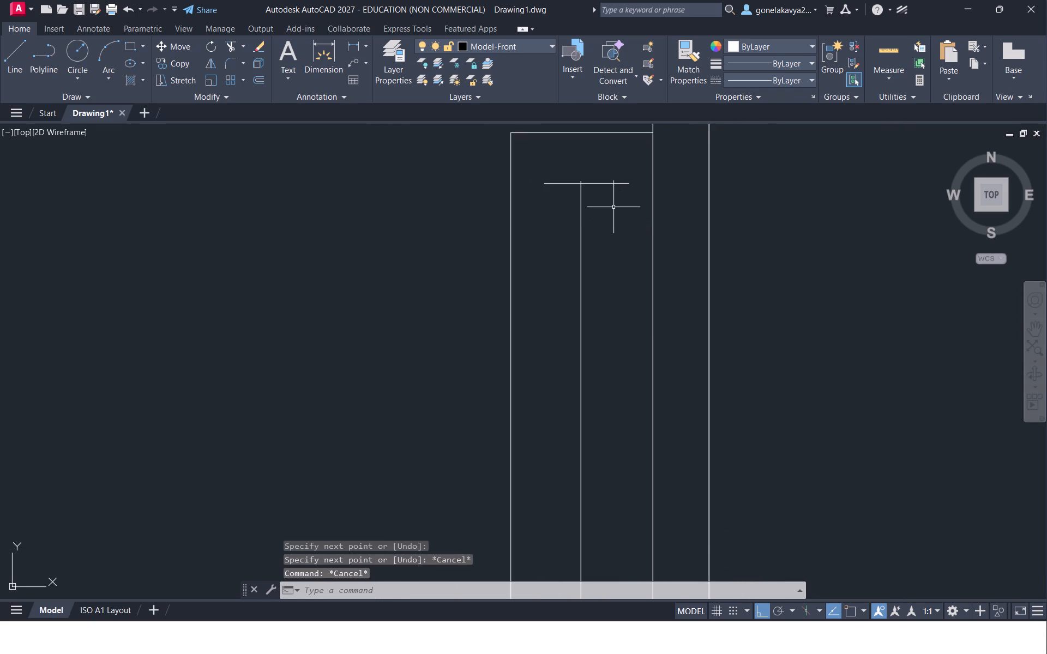
pyautogui.click(605, 184)
pyautogui.rightClick(605, 184)
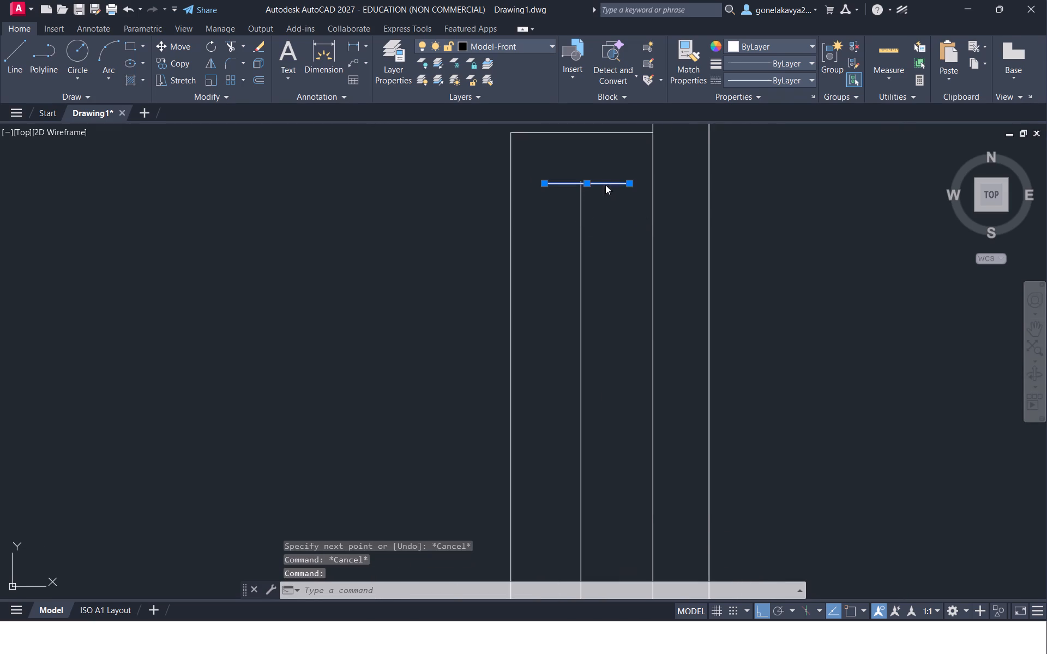
pyautogui.click(670, 290)
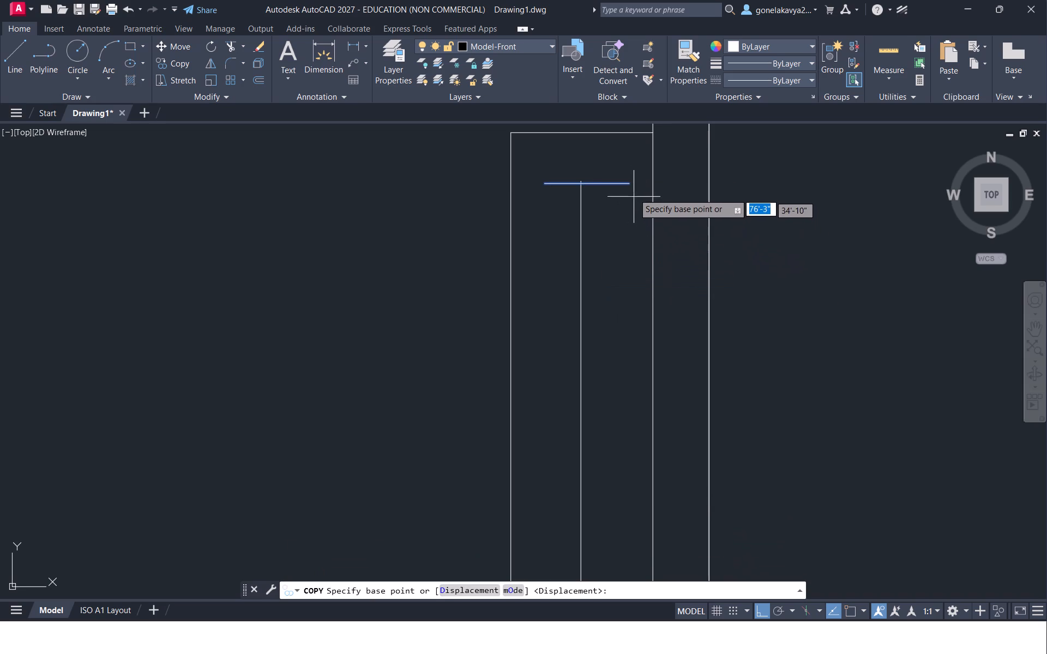
pyautogui.click(632, 182)
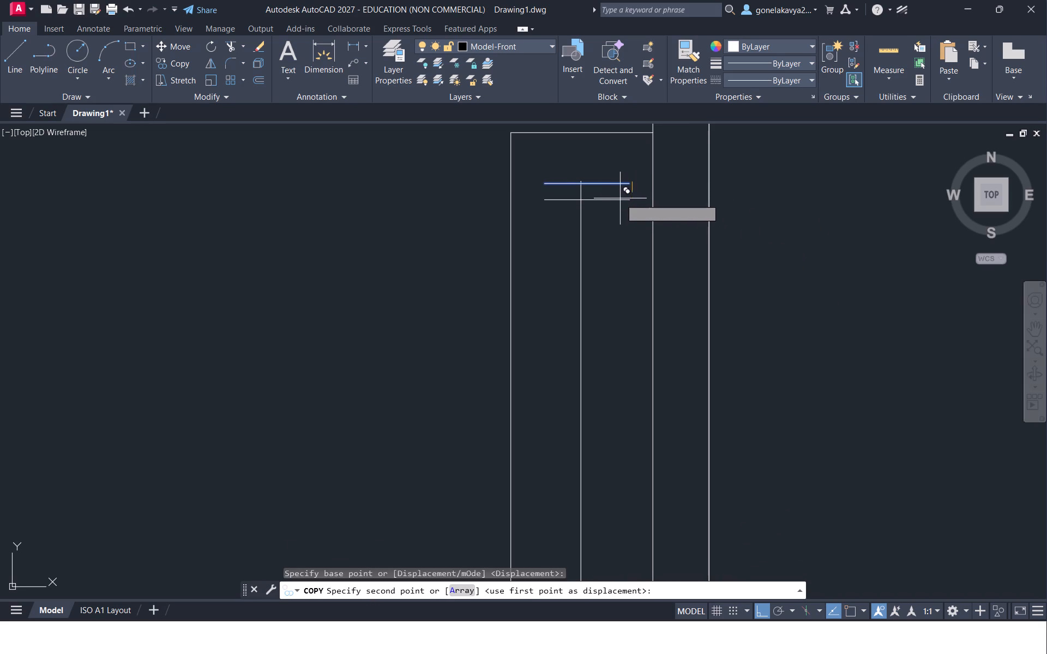
pyautogui.click(619, 197)
pyautogui.click(619, 212)
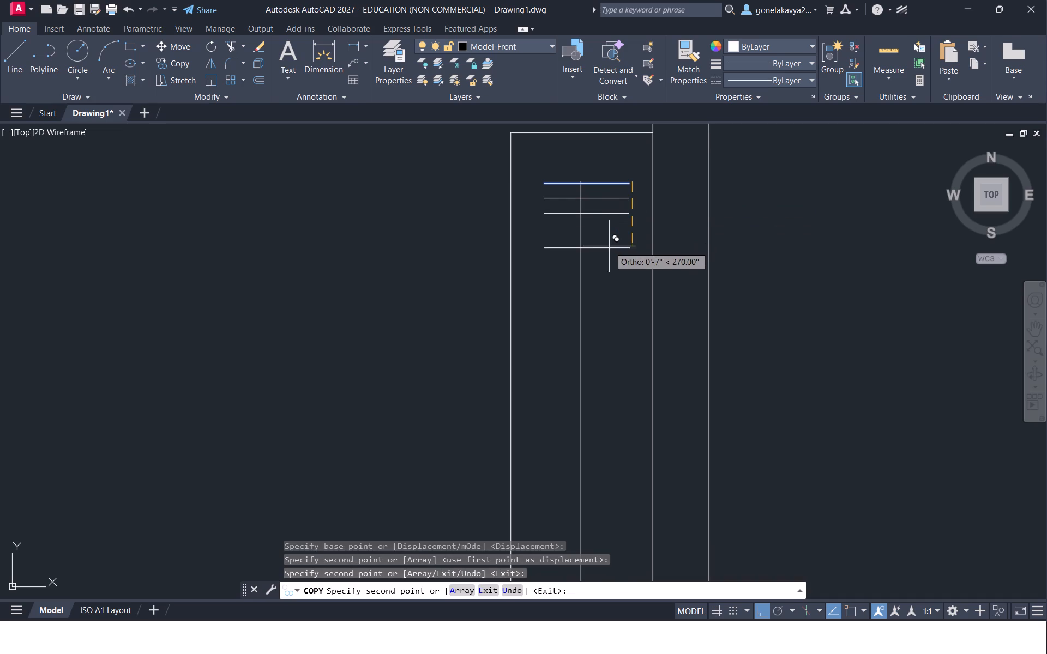
pyautogui.click(616, 227)
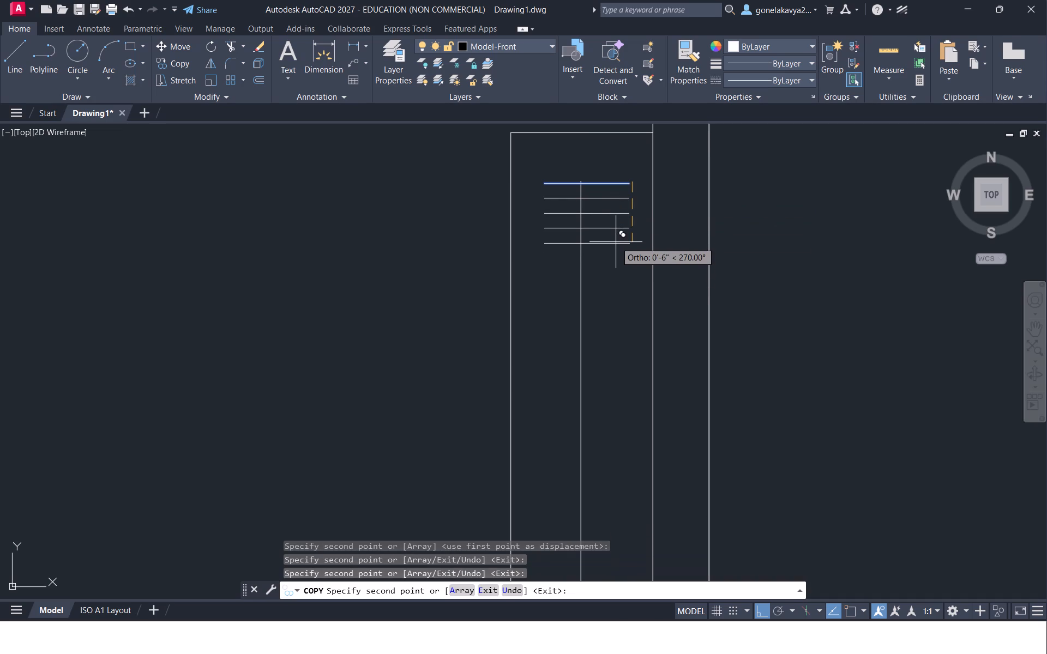
pyautogui.click(615, 241)
# Place nine more hanger line copies down the centre line, reaching about 2'-2" below the original.
pyautogui.click(611, 259)
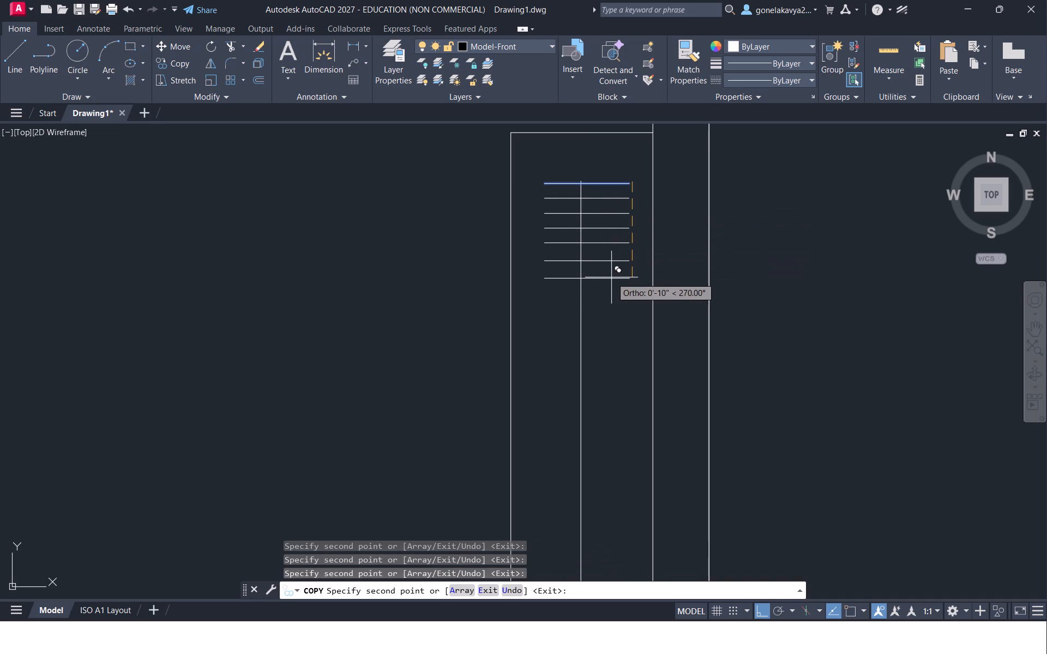
pyautogui.click(612, 274)
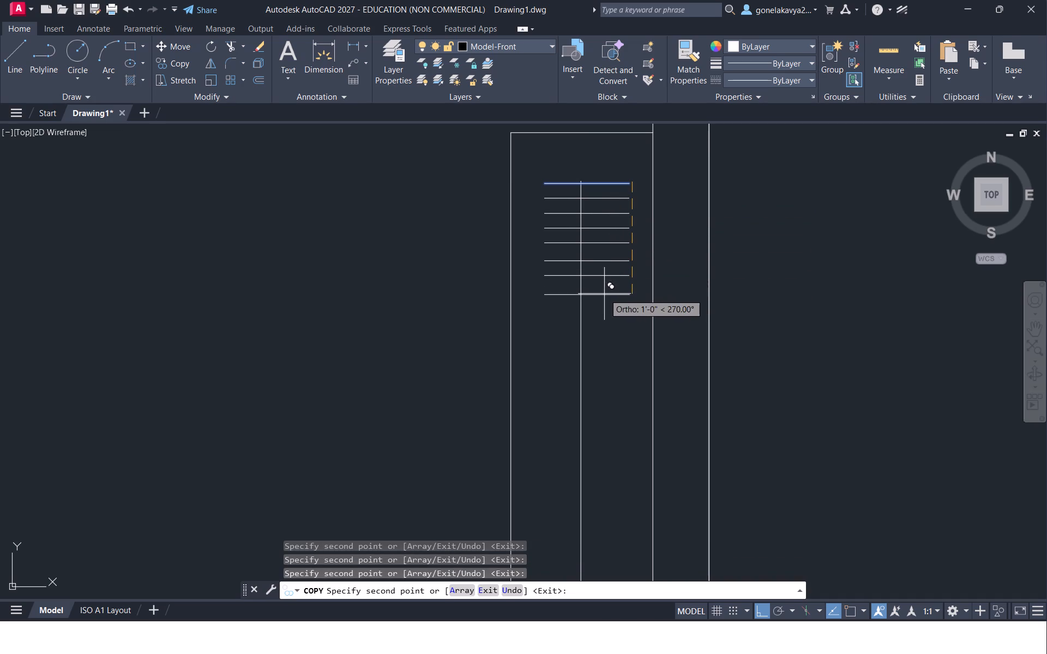
pyautogui.click(604, 294)
pyautogui.click(604, 313)
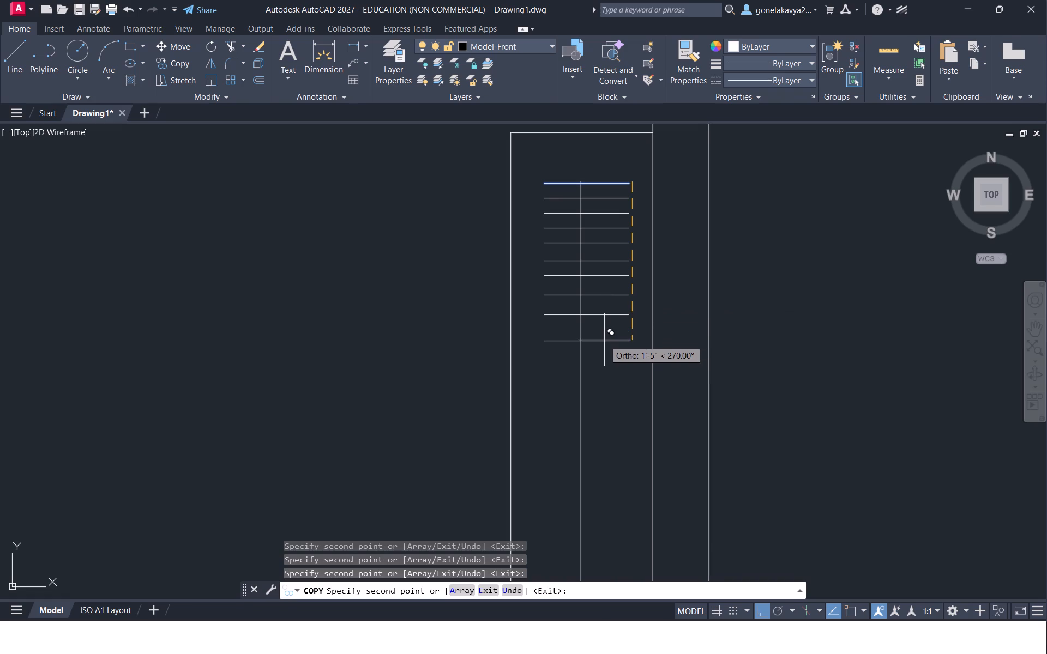
pyautogui.click(604, 340)
pyautogui.click(595, 362)
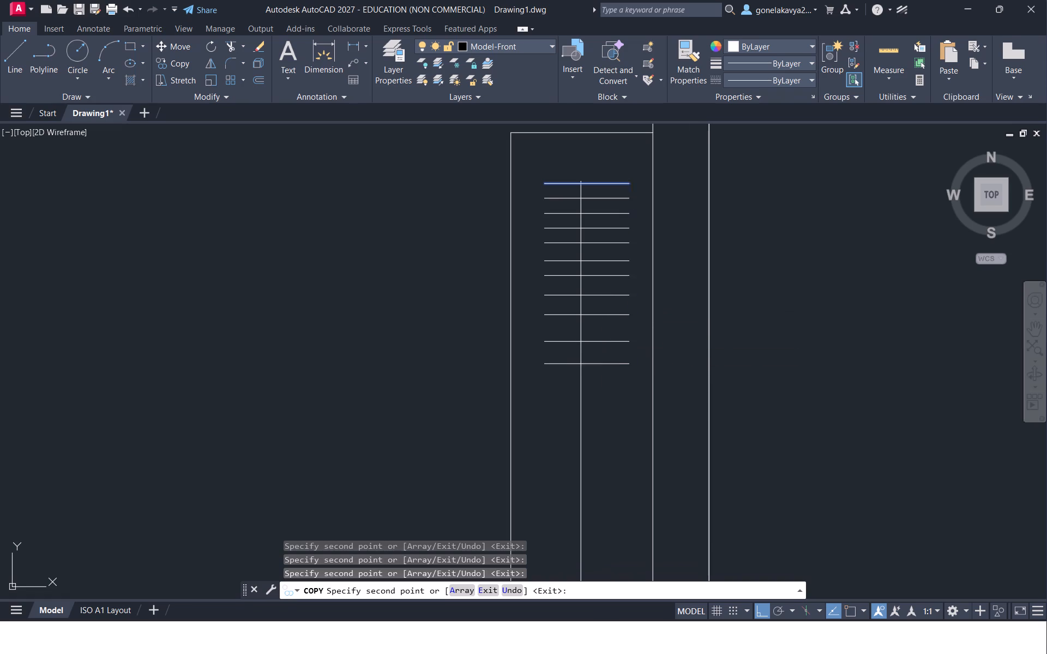
pyautogui.click(598, 384)
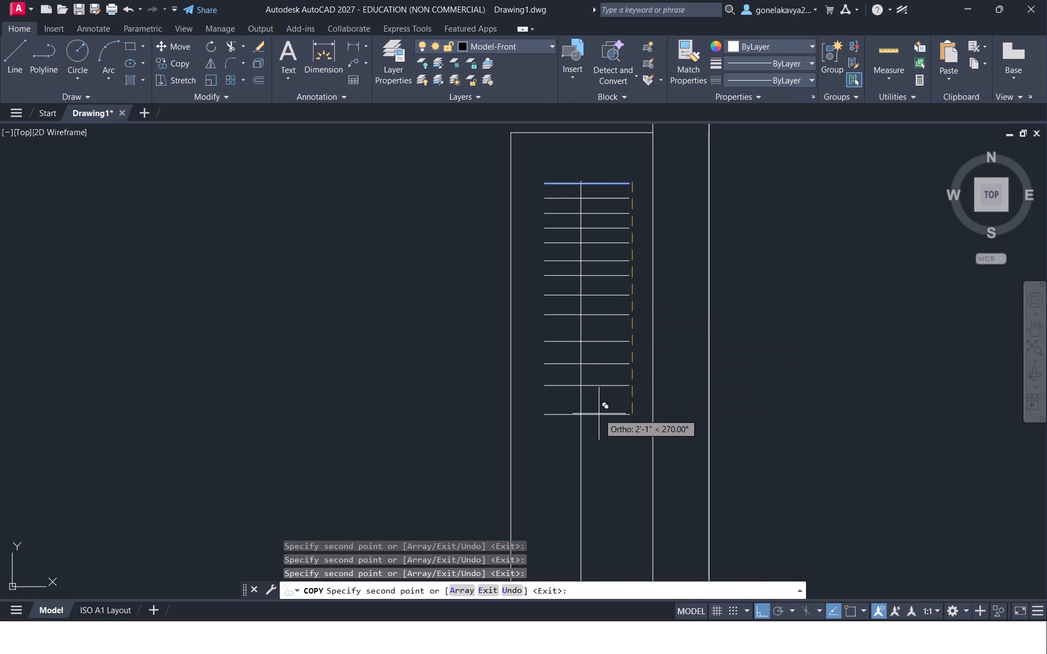
pyautogui.click(598, 406)
pyautogui.click(593, 430)
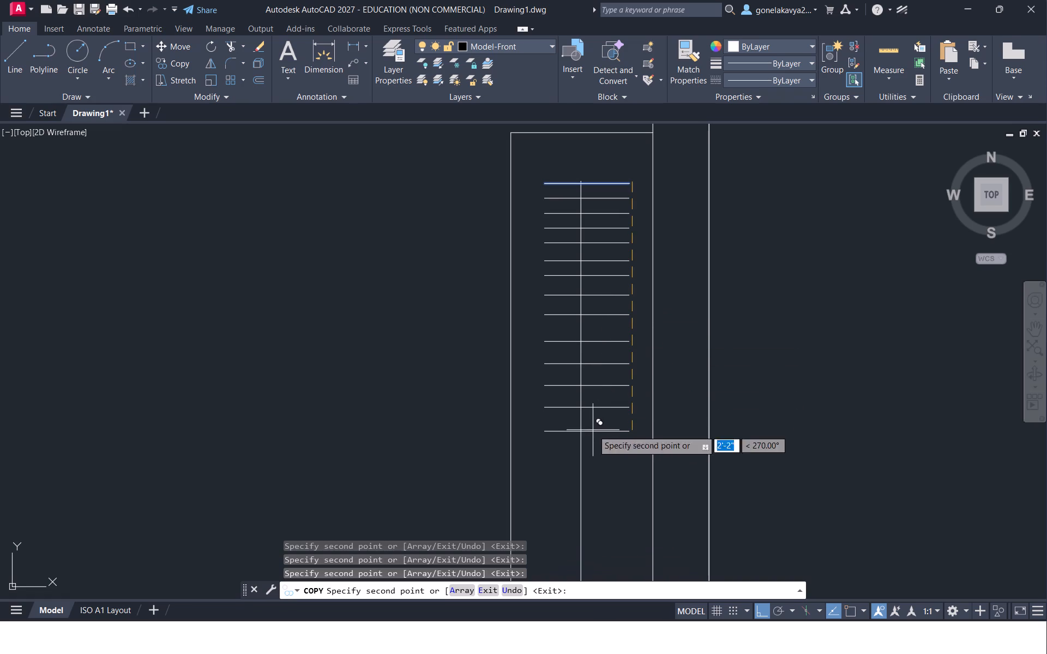
# Place twelve more hanger line copies down the wardrobe's centre line, the last about 5'-7" below the original near the line's lower end.
pyautogui.scroll(-1, 586, 457)
pyautogui.moveTo(586, 457); pyautogui.dragTo(563, 323, button='middle')
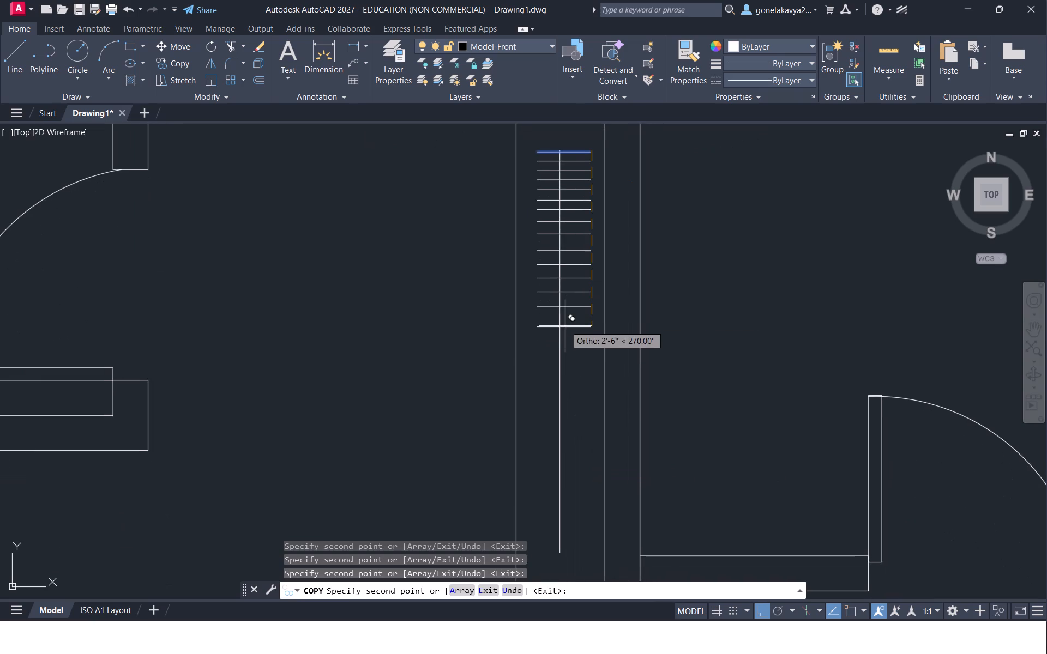
pyautogui.click(562, 324)
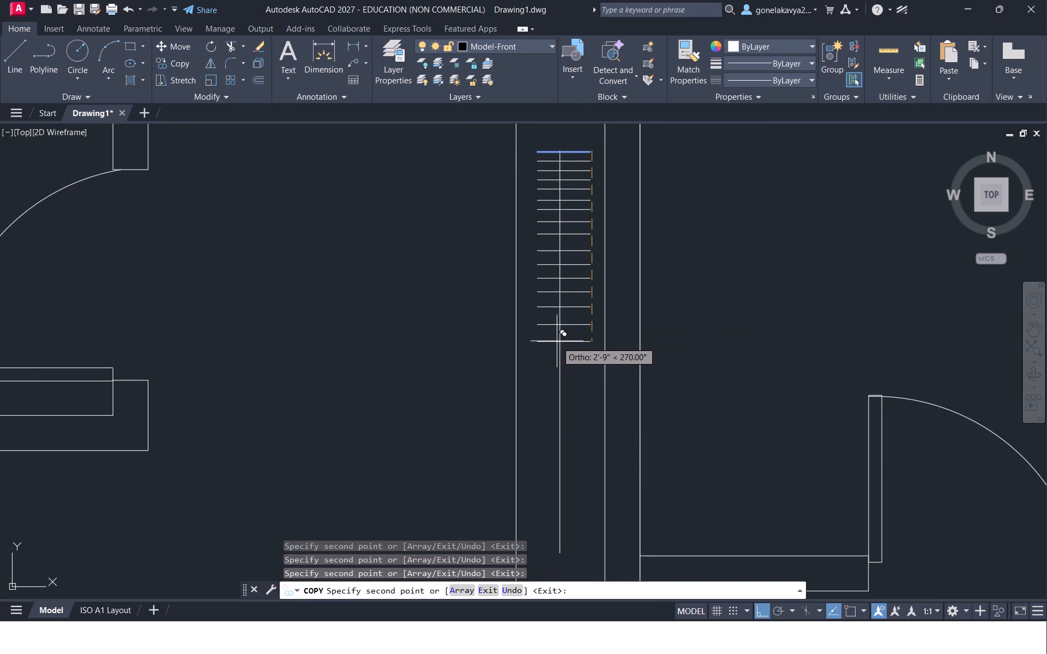
pyautogui.click(557, 338)
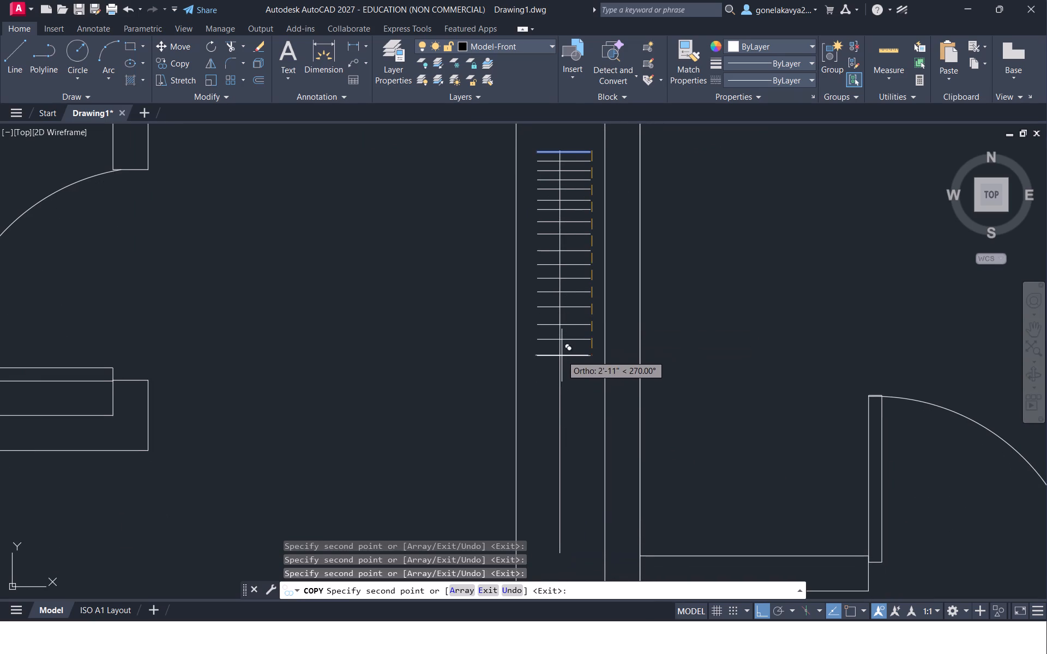
pyautogui.click(562, 355)
pyautogui.click(558, 377)
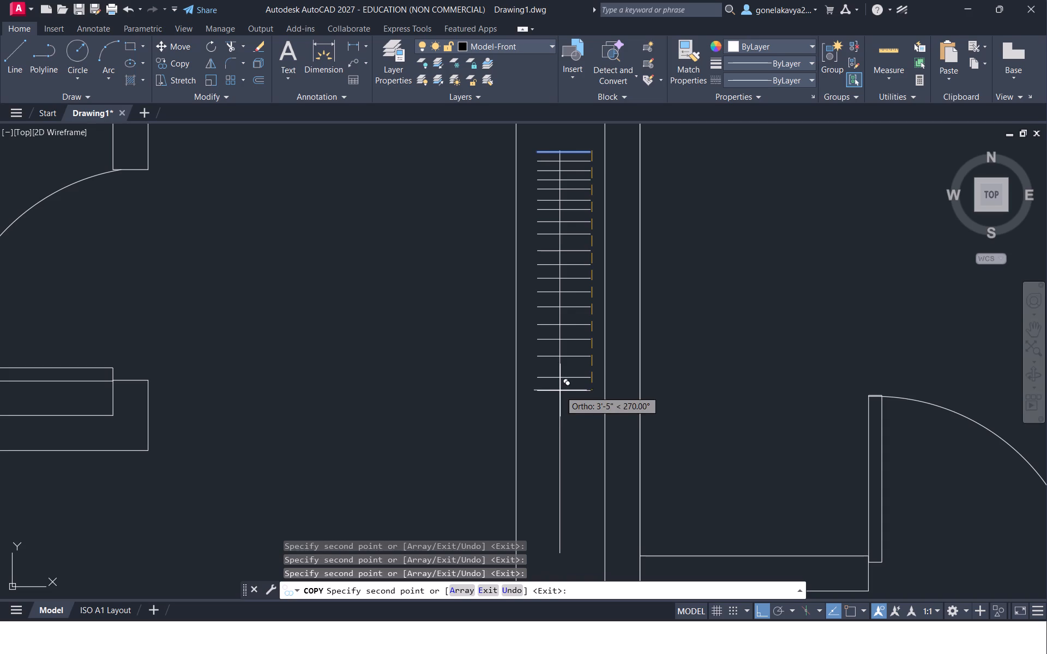
pyautogui.click(561, 390)
pyautogui.click(554, 413)
pyautogui.click(552, 439)
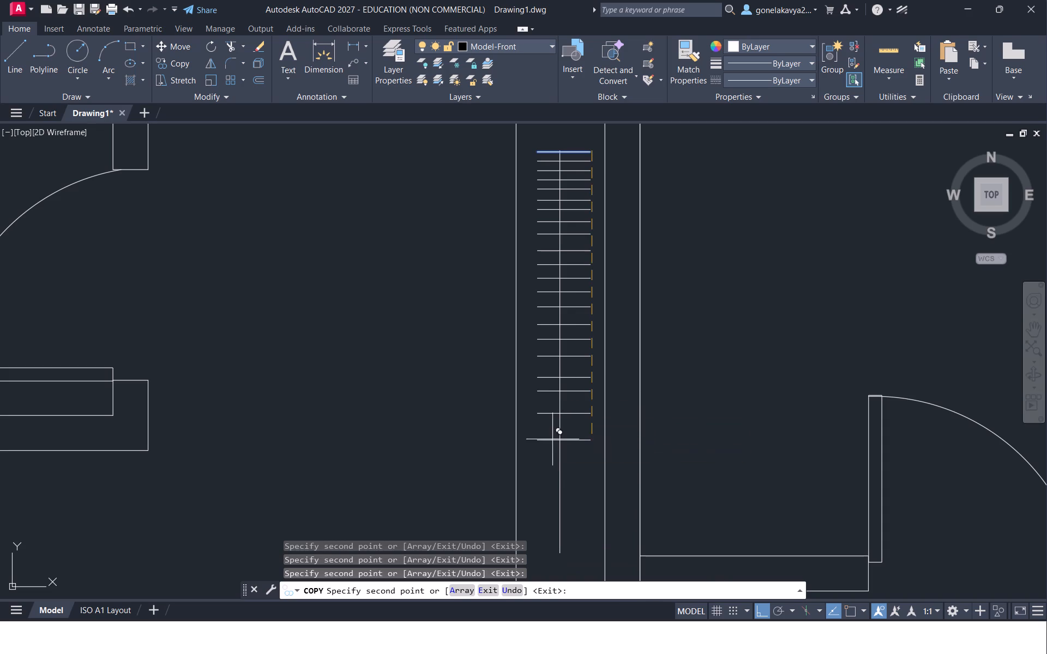
pyautogui.click(558, 457)
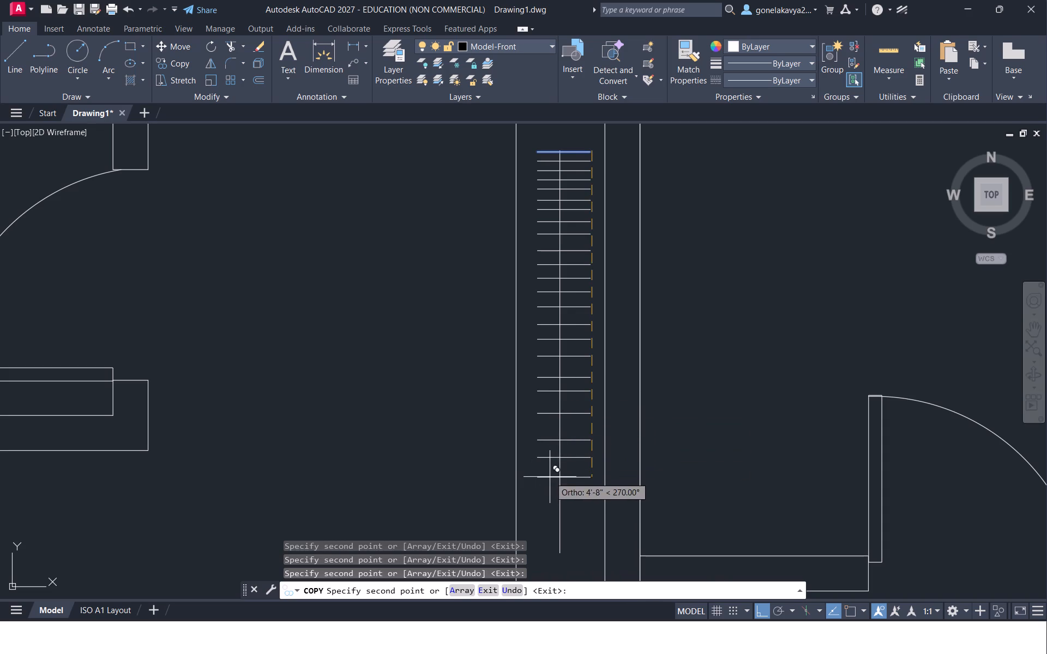
pyautogui.click(550, 477)
pyautogui.click(568, 498)
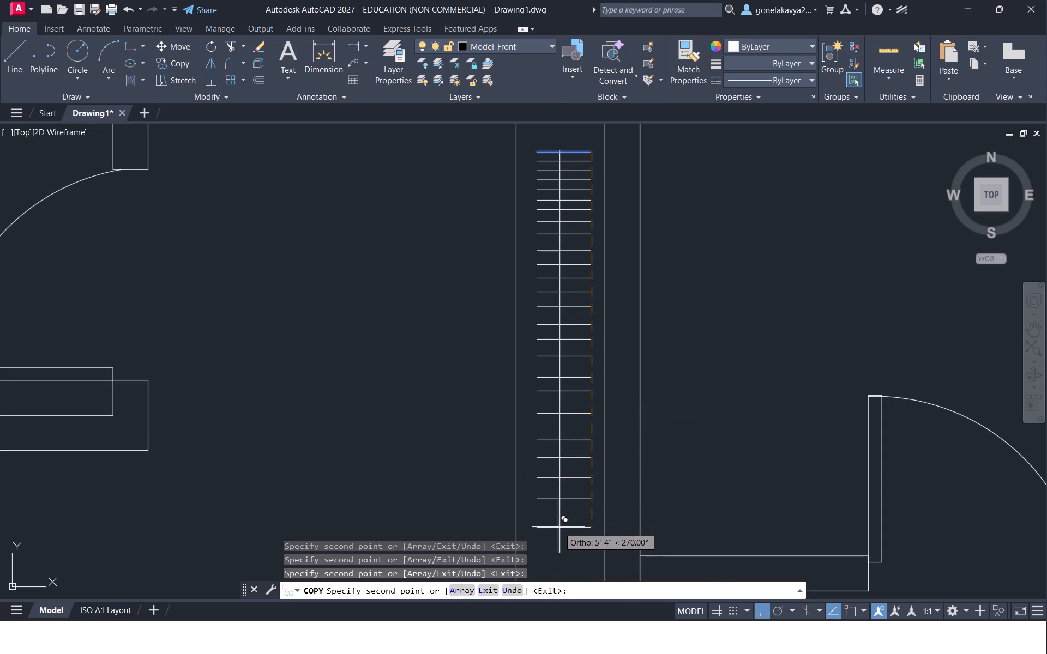
pyautogui.click(558, 523)
pyautogui.click(565, 544)
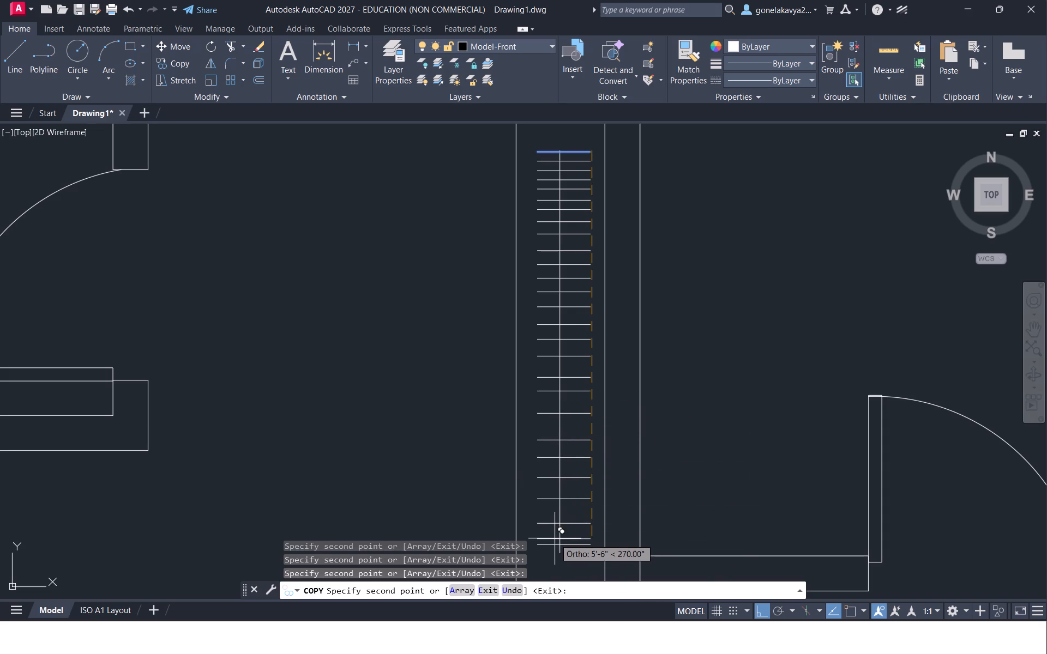
pyautogui.press('Escape')
# Copy the loose toilet symbol beside the furnished plan into the second plan's small lower-left room, with Ortho off for free placement.
pyautogui.scroll(-2, 558, 517)
pyautogui.moveTo(506, 530); pyautogui.dragTo(510, 346, button='middle')
pyautogui.scroll(-1, 511, 346)
pyautogui.moveTo(532, 336); pyautogui.dragTo(540, 326, button='middle')
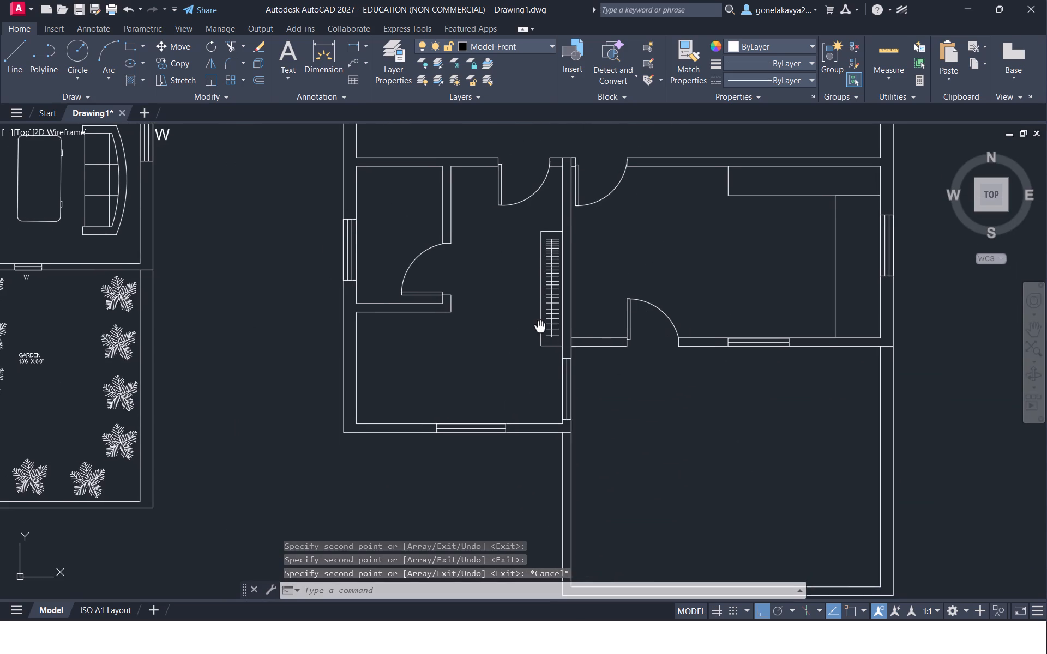
pyautogui.moveTo(540, 326); pyautogui.dragTo(540, 326, button='middle')
pyautogui.scroll(-3, 540, 346)
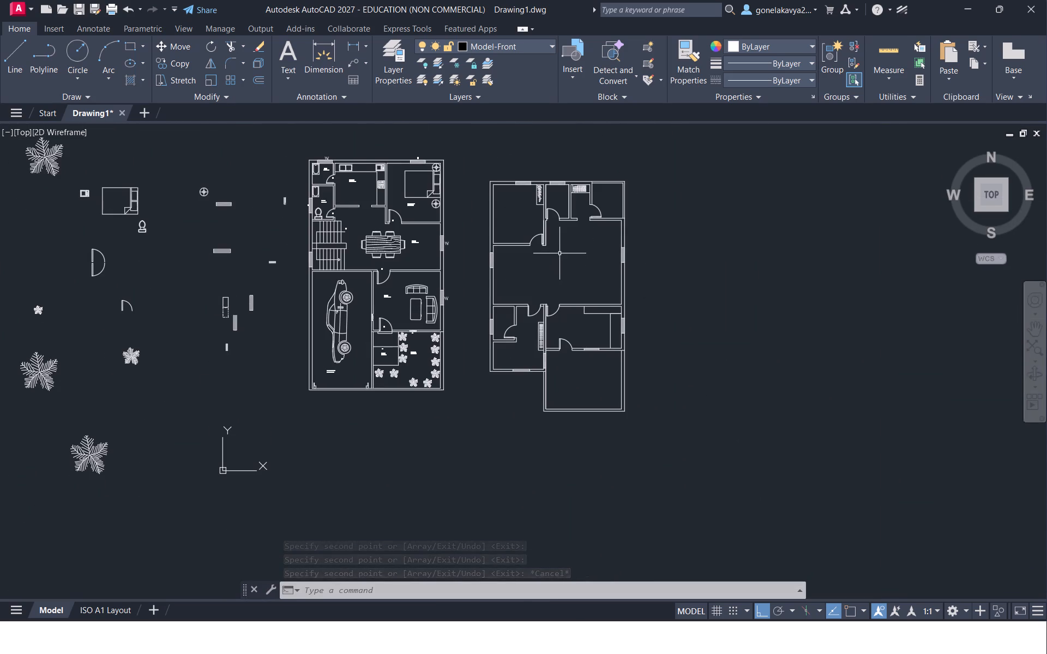
pyautogui.scroll(1, 561, 252)
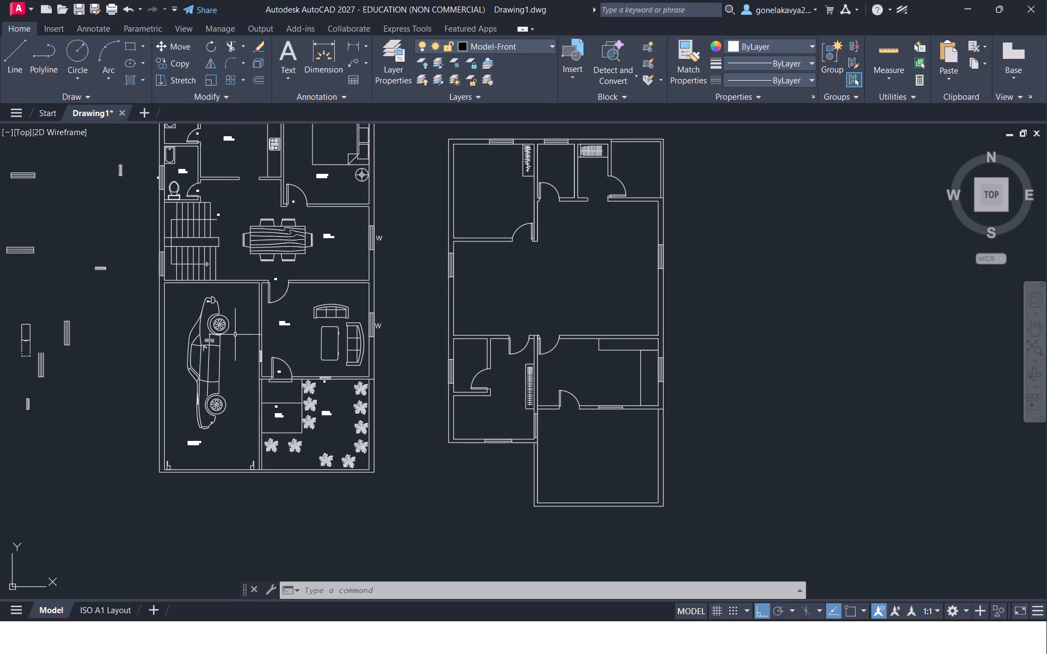
pyautogui.moveTo(259, 311); pyautogui.dragTo(391, 441, button='middle')
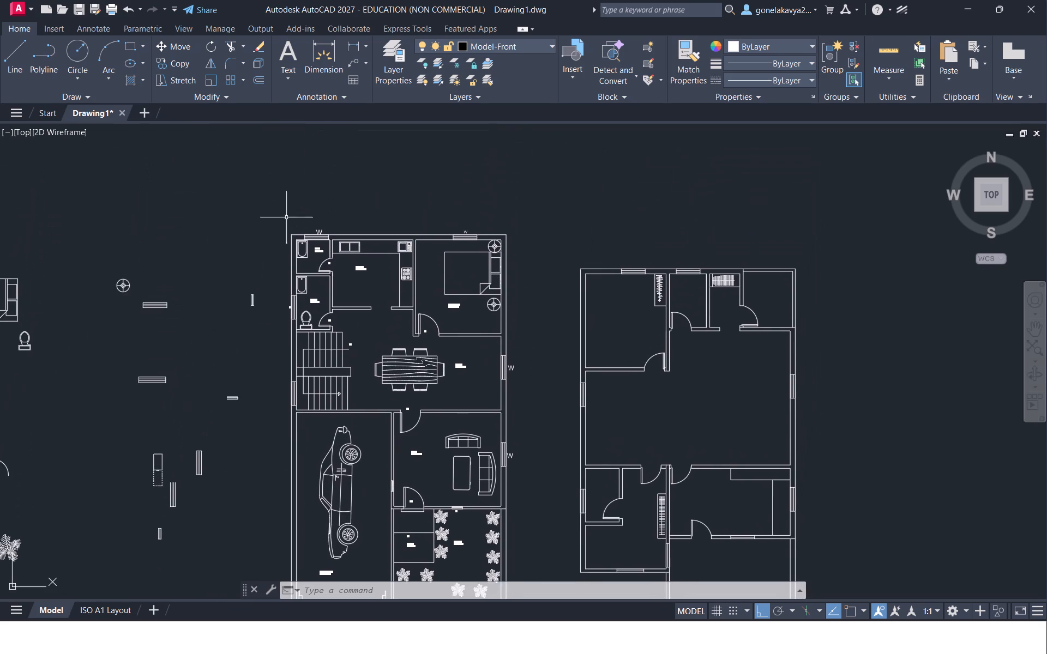
pyautogui.moveTo(295, 346); pyautogui.dragTo(525, 186, button='middle')
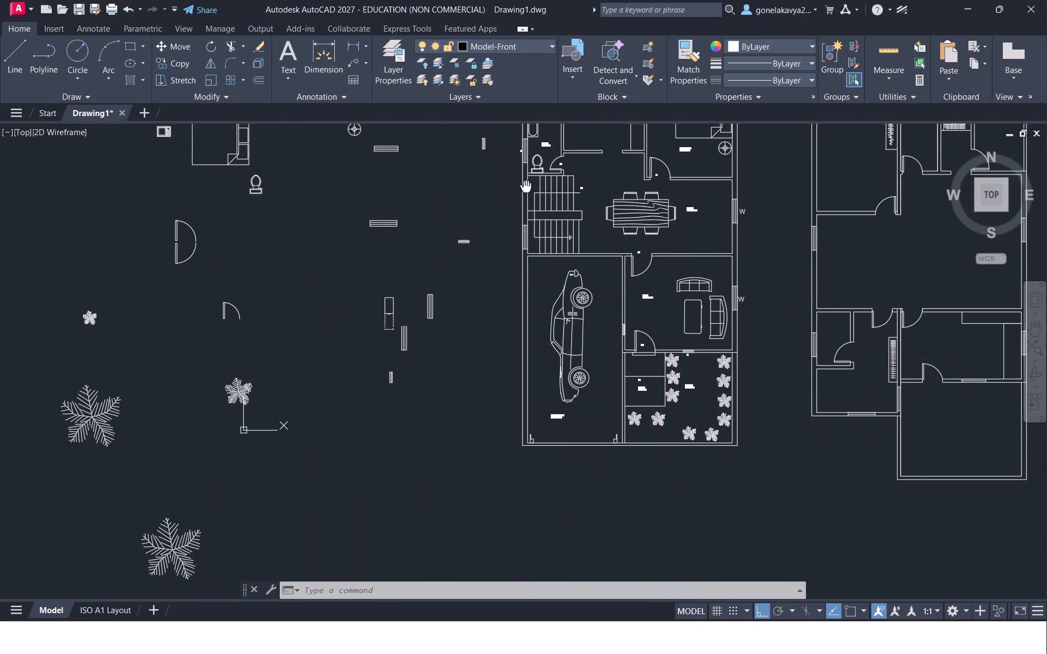
pyautogui.moveTo(525, 186); pyautogui.dragTo(520, 174, button='middle')
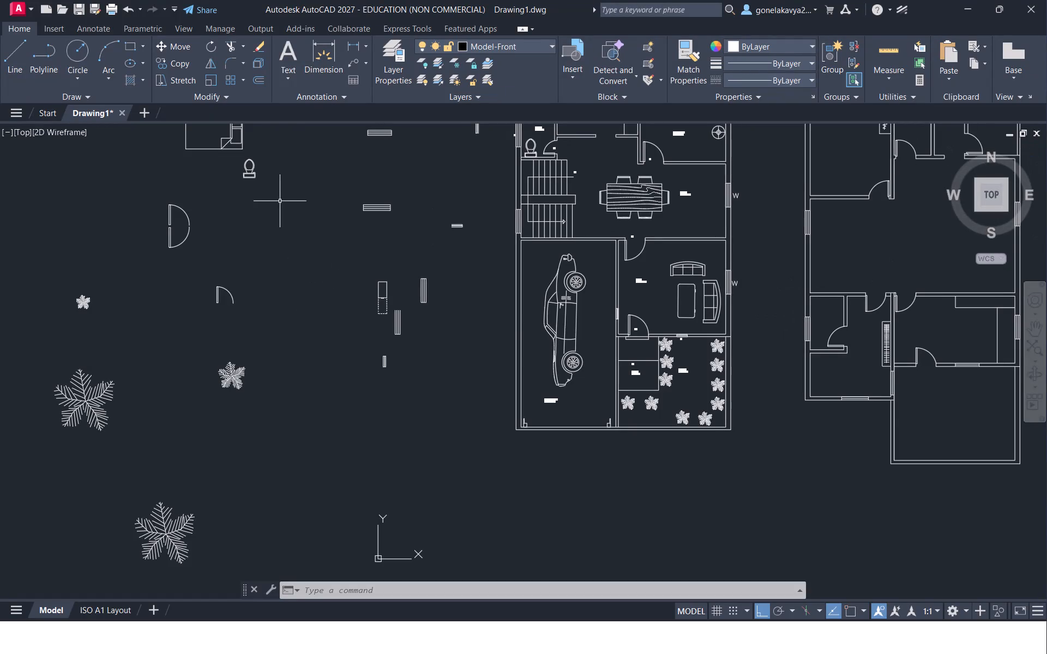
pyautogui.scroll(1, 275, 202)
pyautogui.moveTo(278, 205); pyautogui.dragTo(448, 425, button='middle')
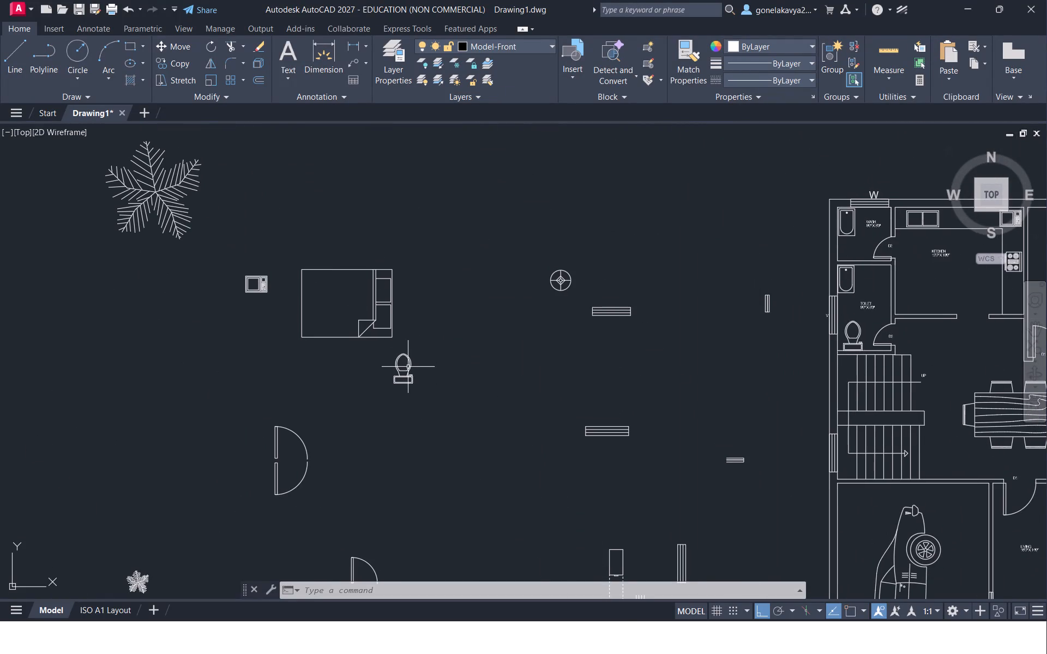
pyautogui.click(408, 367)
pyautogui.rightClick(410, 366)
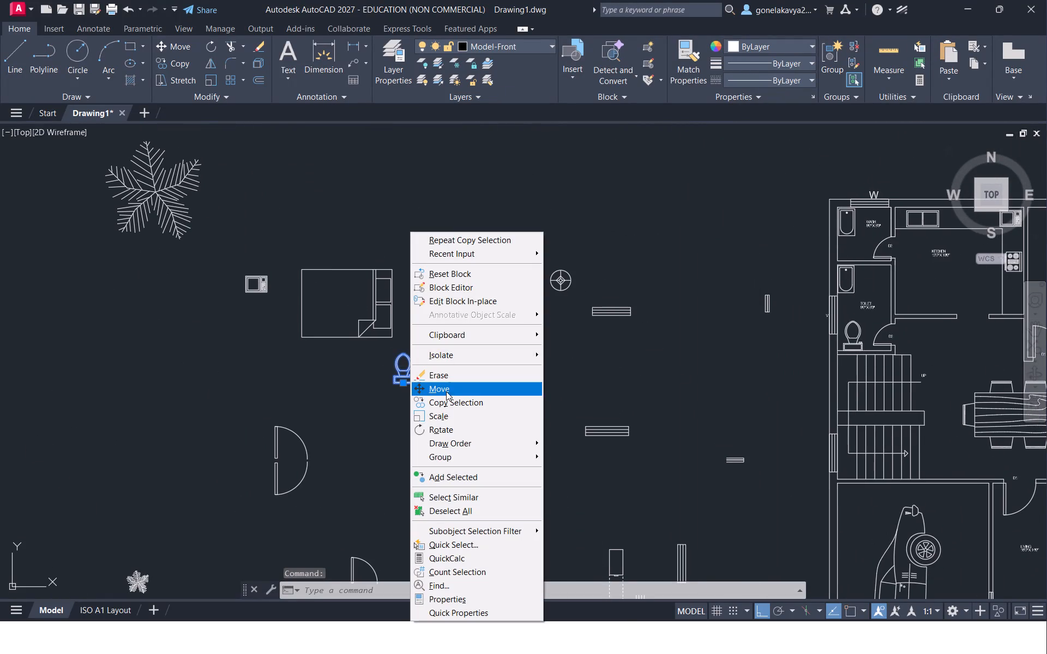
pyautogui.click(447, 404)
pyautogui.moveTo(424, 378); pyautogui.dragTo(430, 379)
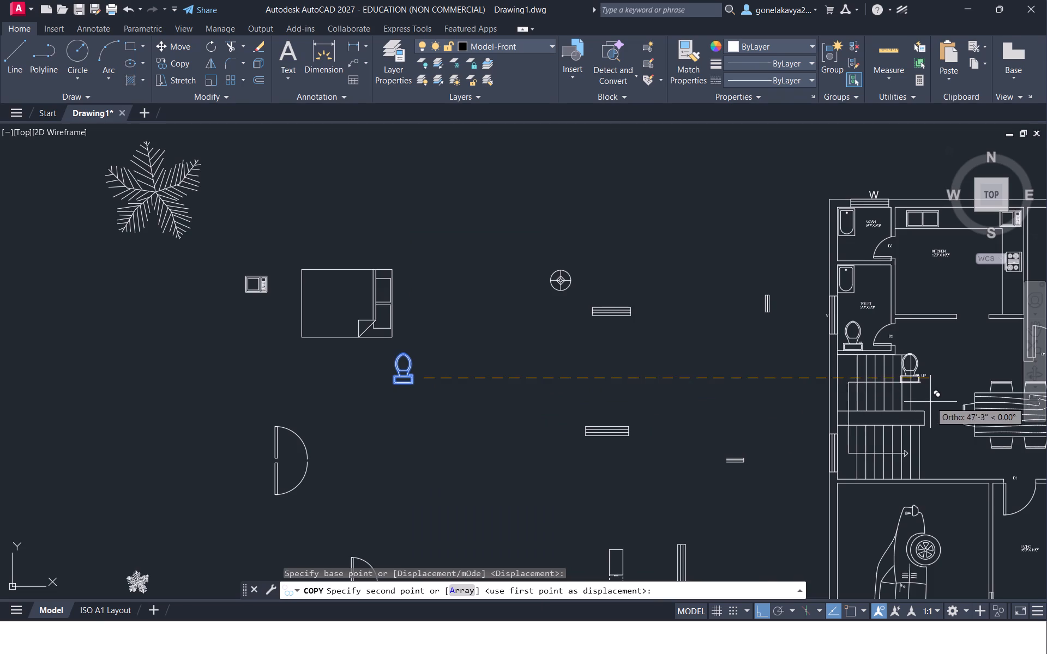
pyautogui.moveTo(930, 402); pyautogui.dragTo(137, 81, button='middle')
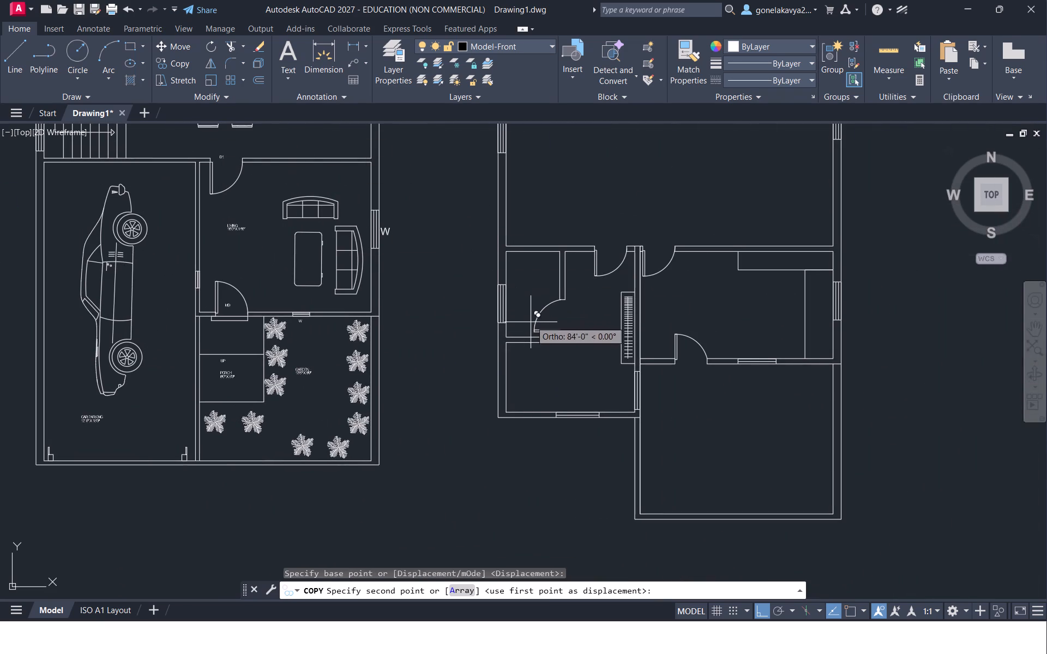
pyautogui.scroll(-2, 430, 276)
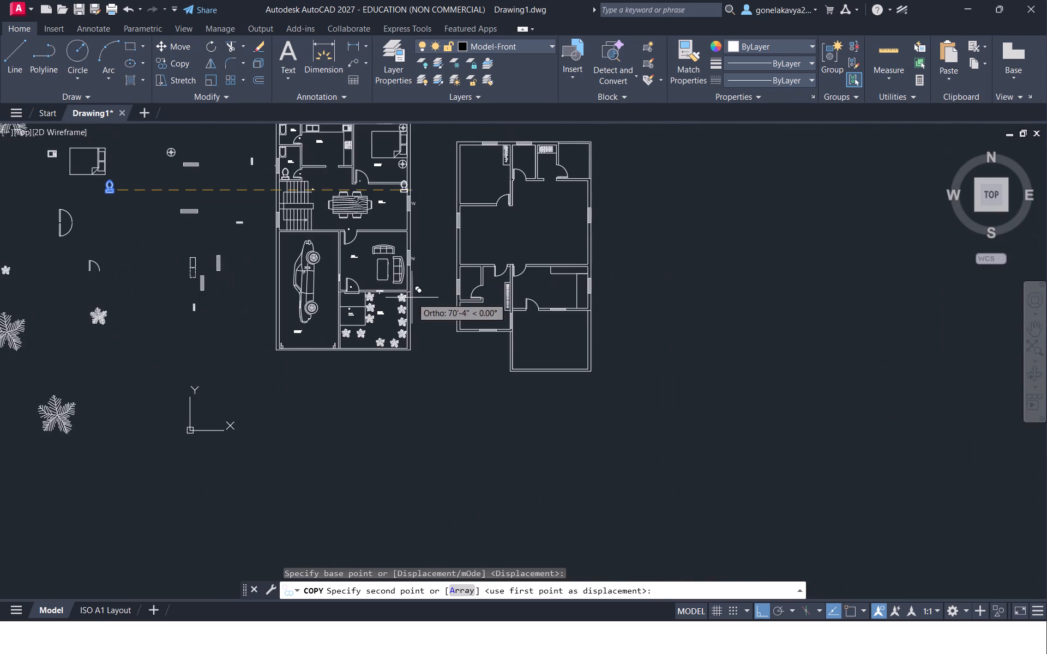
pyautogui.click(764, 616)
pyautogui.scroll(3, 462, 296)
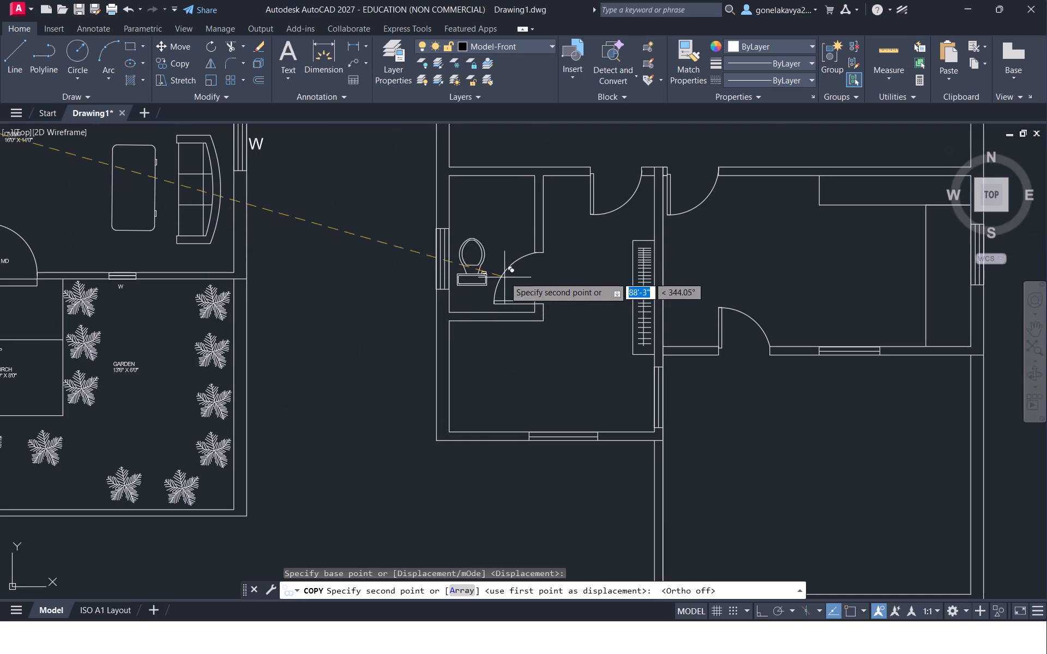
pyautogui.click(515, 238)
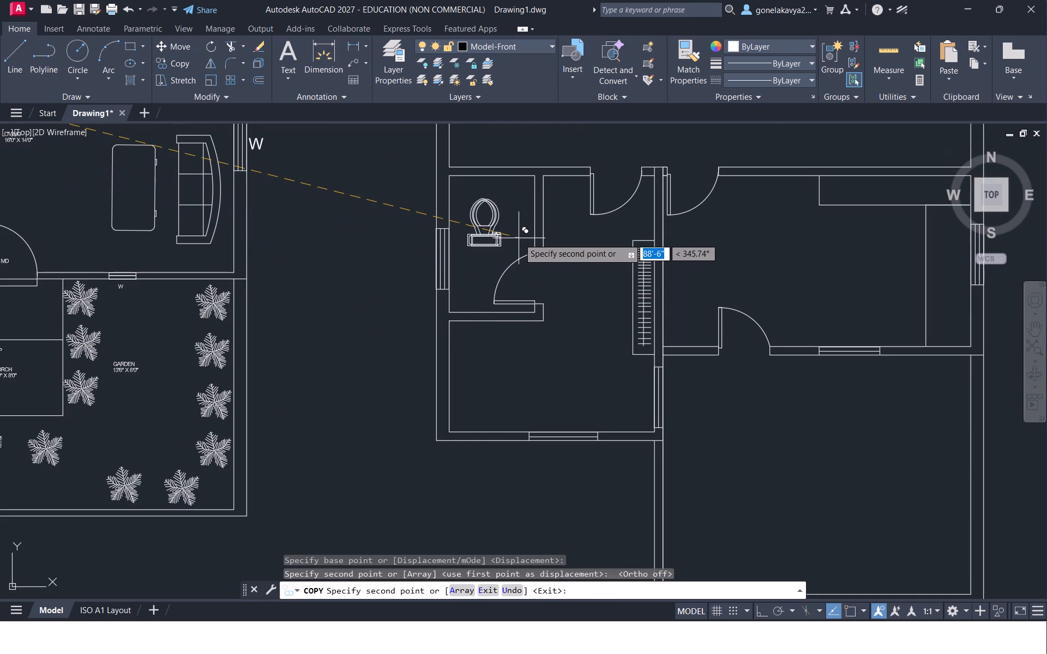
pyautogui.press('Escape')
# Rotate the copied toilet 180° about its tank's lower right corner, with Ortho on.
pyautogui.click(492, 243)
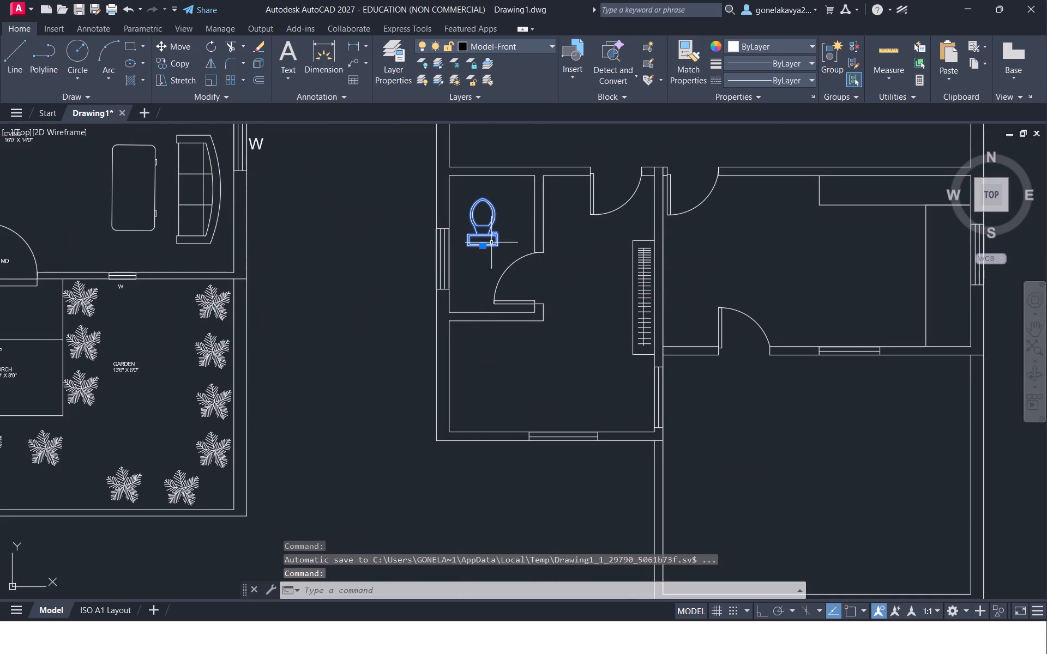
pyautogui.rightClick(491, 243)
pyautogui.click(540, 427)
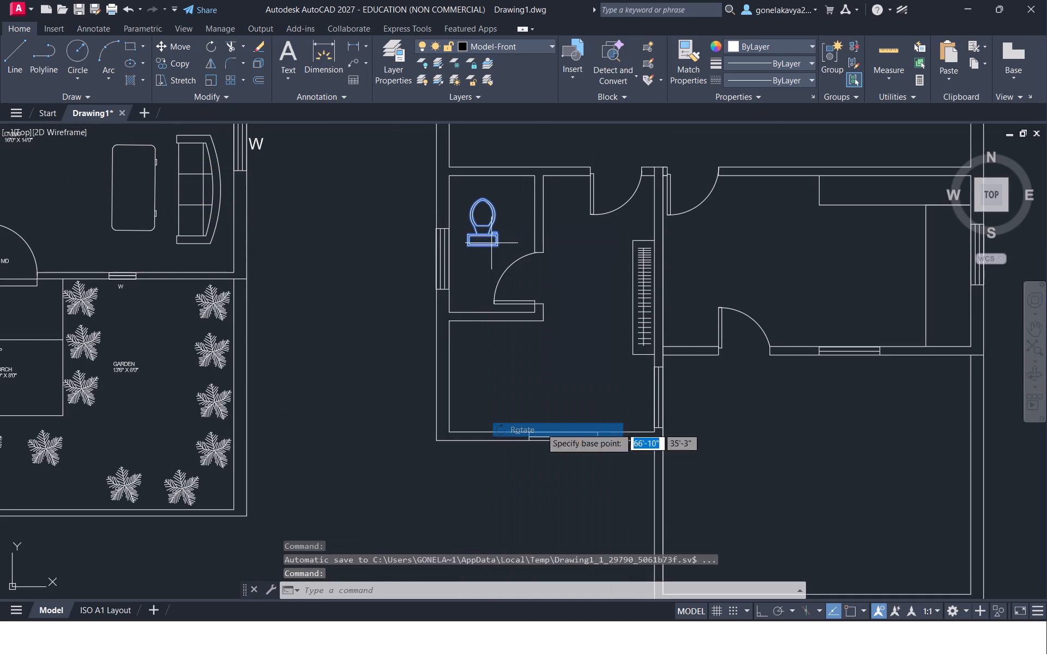
pyautogui.click(500, 243)
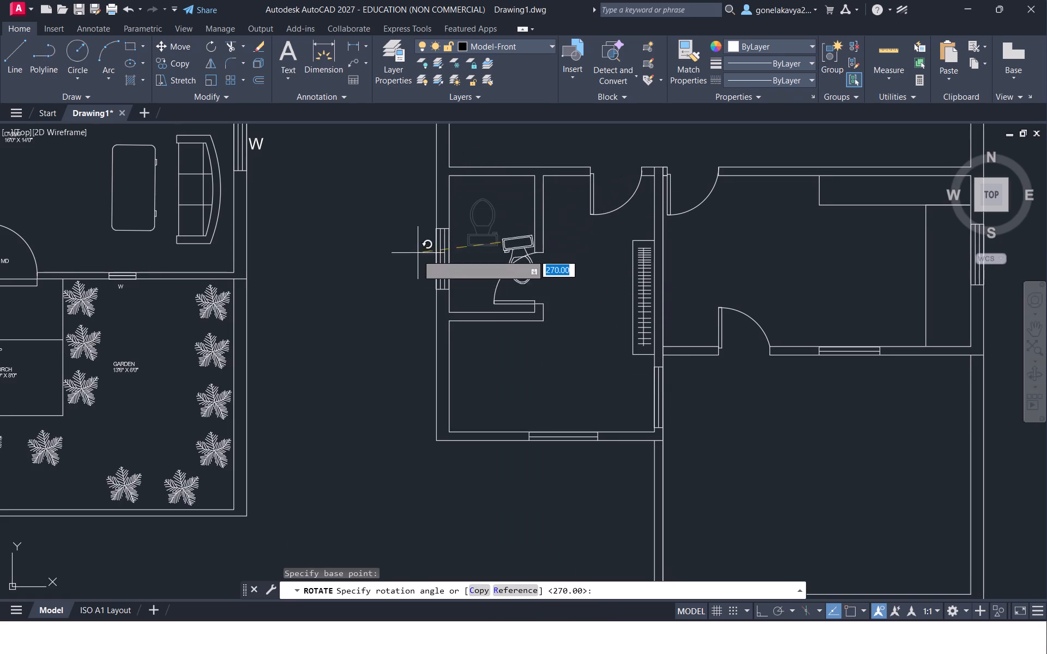
pyautogui.click(765, 619)
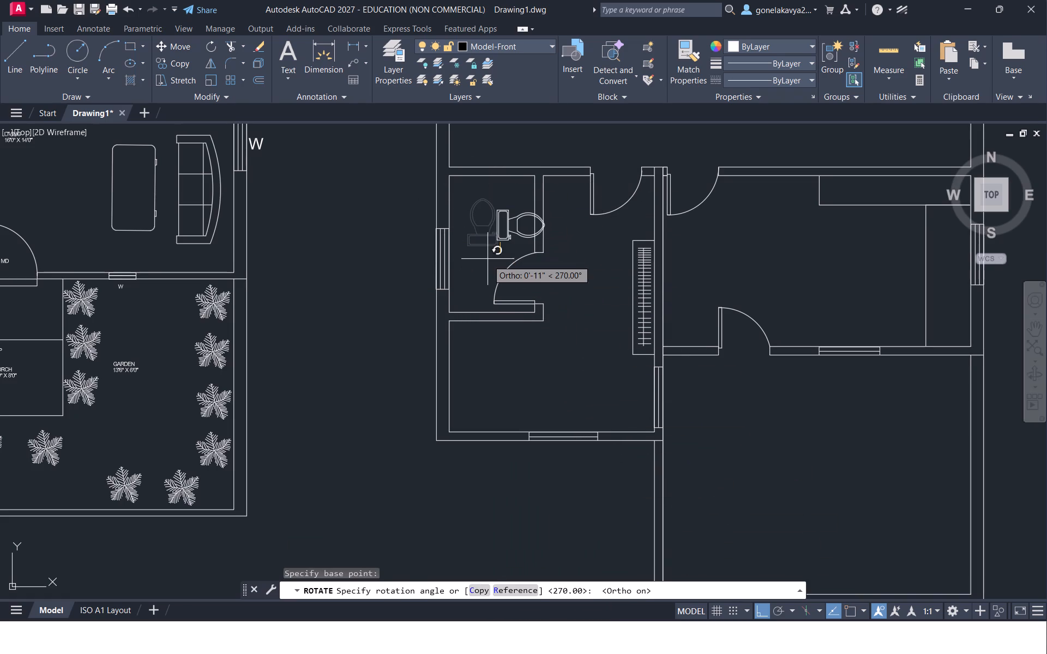
pyautogui.click(487, 236)
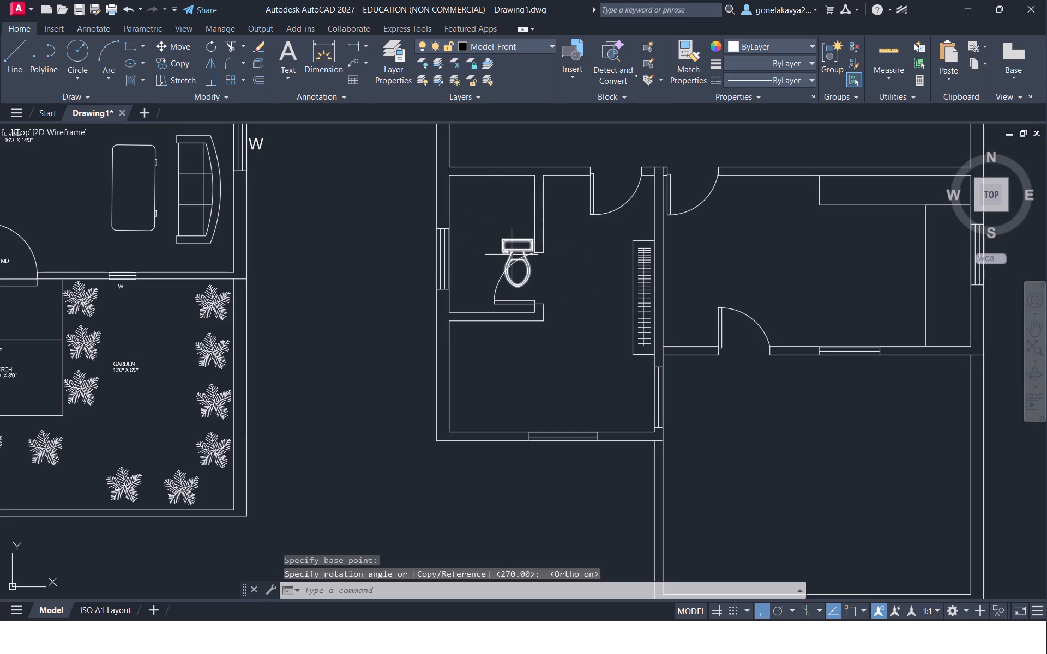
# Copy the rotated toilet about 4'-2" up and to the left, placing its tank near the small room's upper wall.
pyautogui.click(512, 255)
pyautogui.rightClick(512, 255)
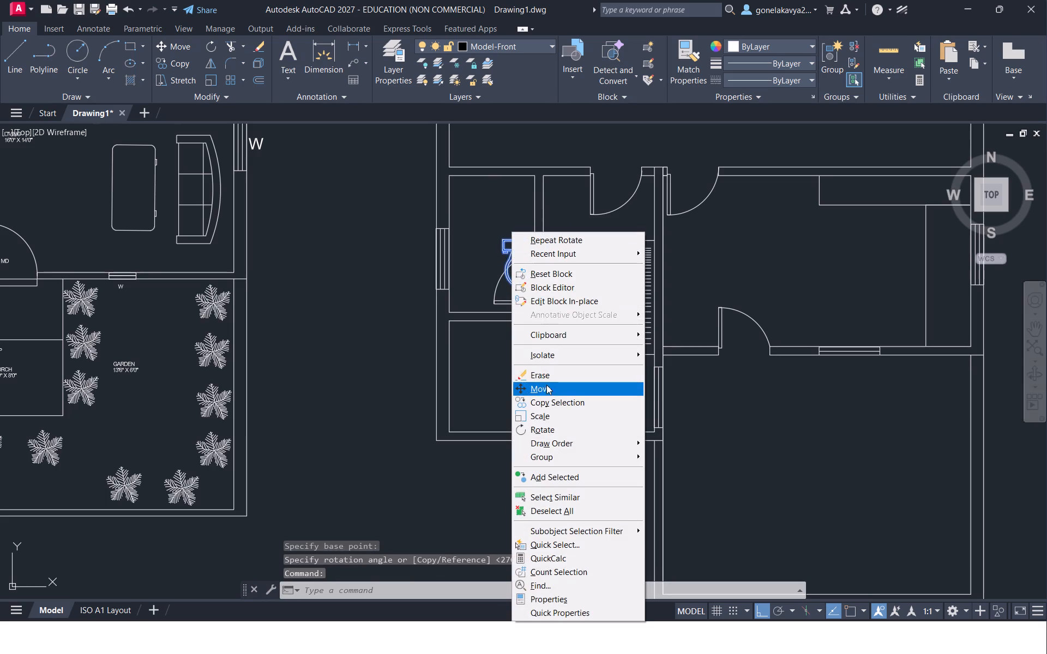
pyautogui.click(550, 399)
pyautogui.click(523, 284)
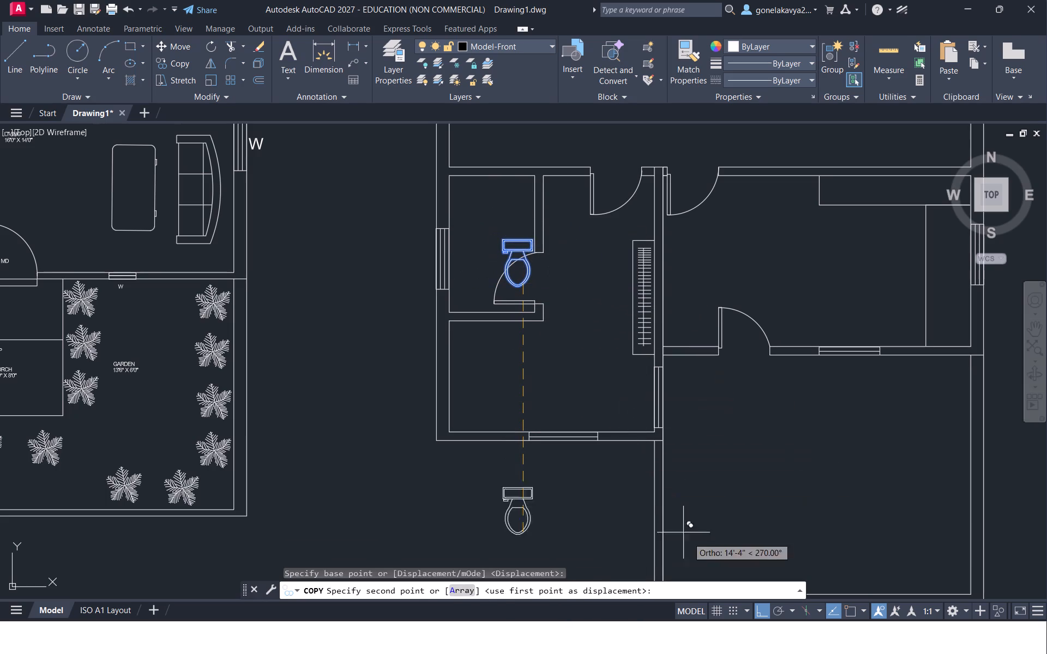
pyautogui.click(763, 614)
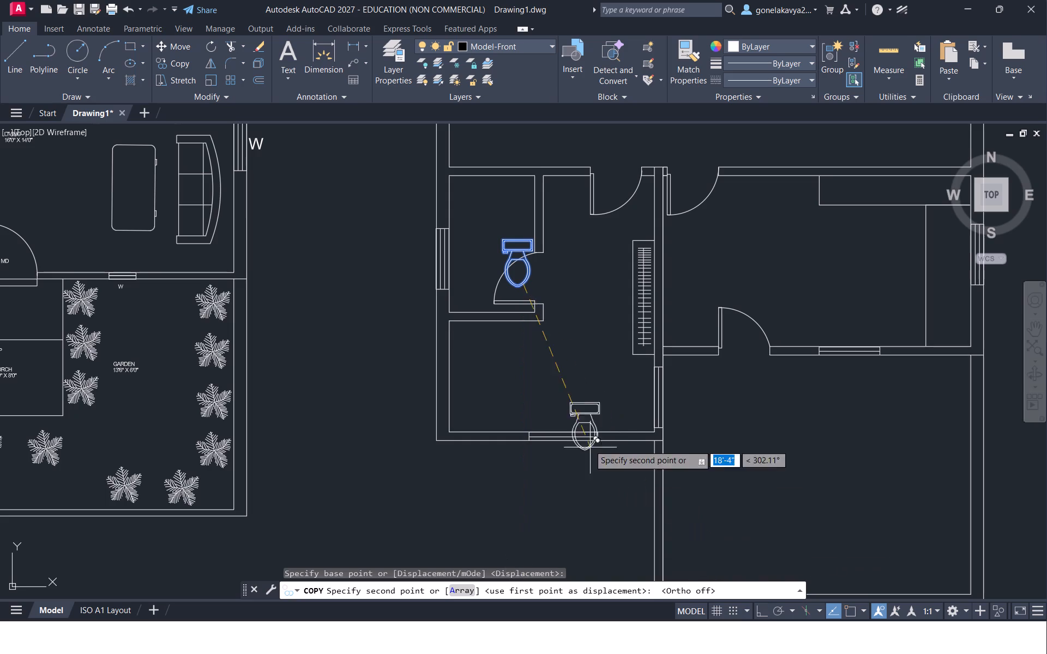
pyautogui.click(489, 222)
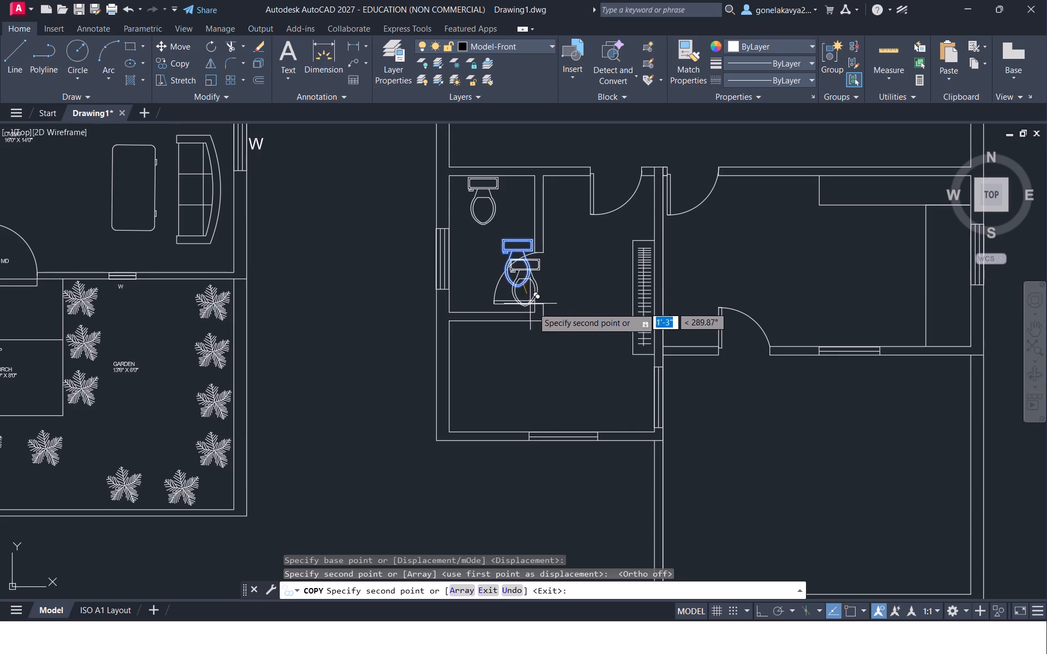
pyautogui.press('Escape')
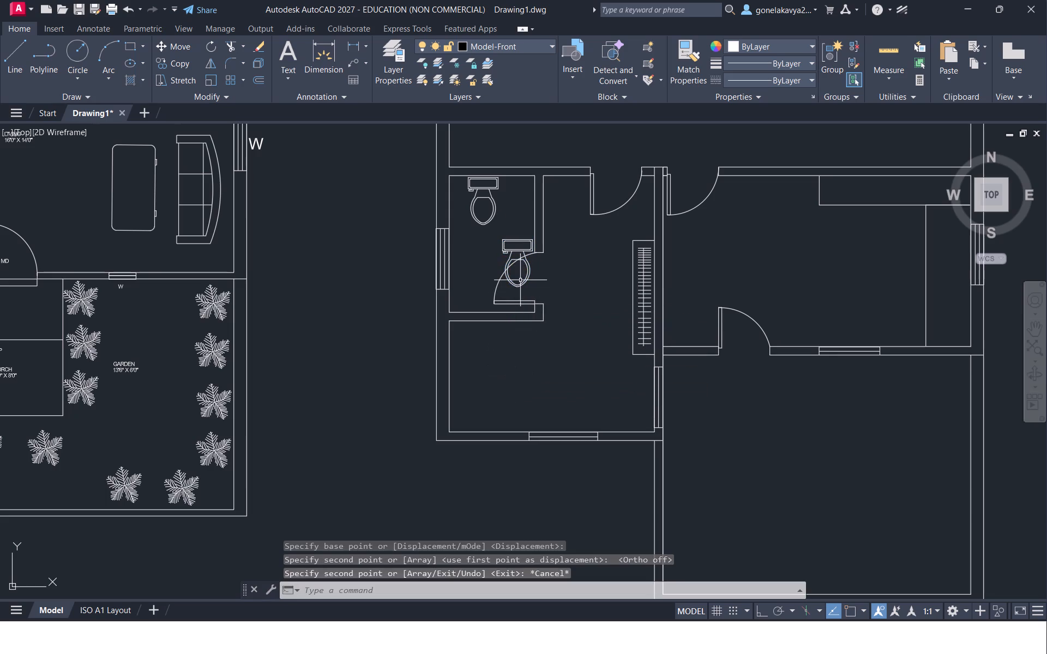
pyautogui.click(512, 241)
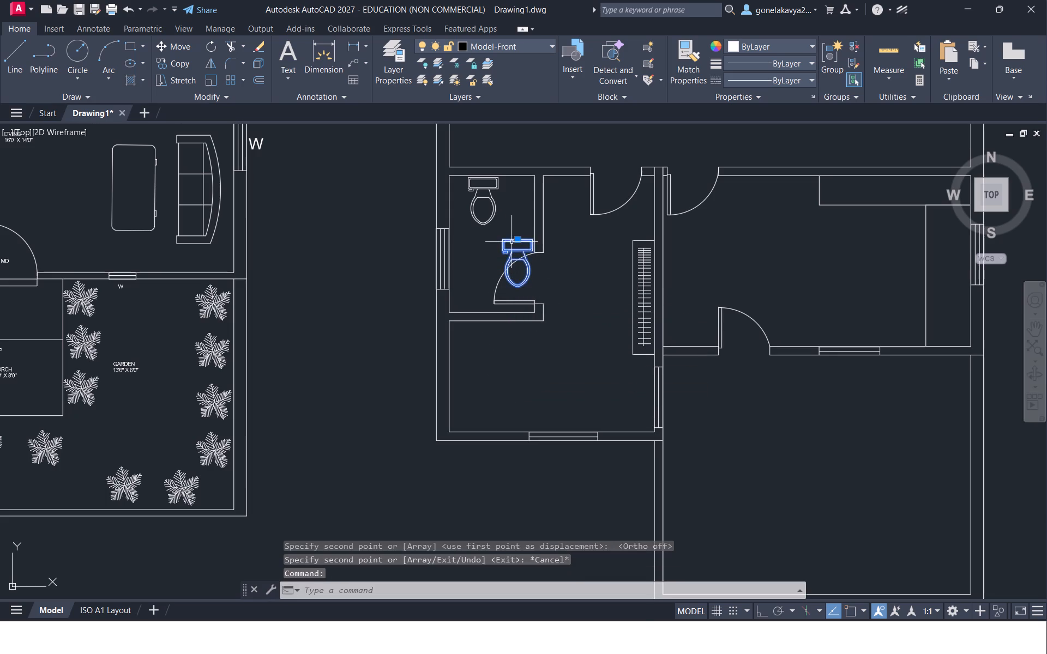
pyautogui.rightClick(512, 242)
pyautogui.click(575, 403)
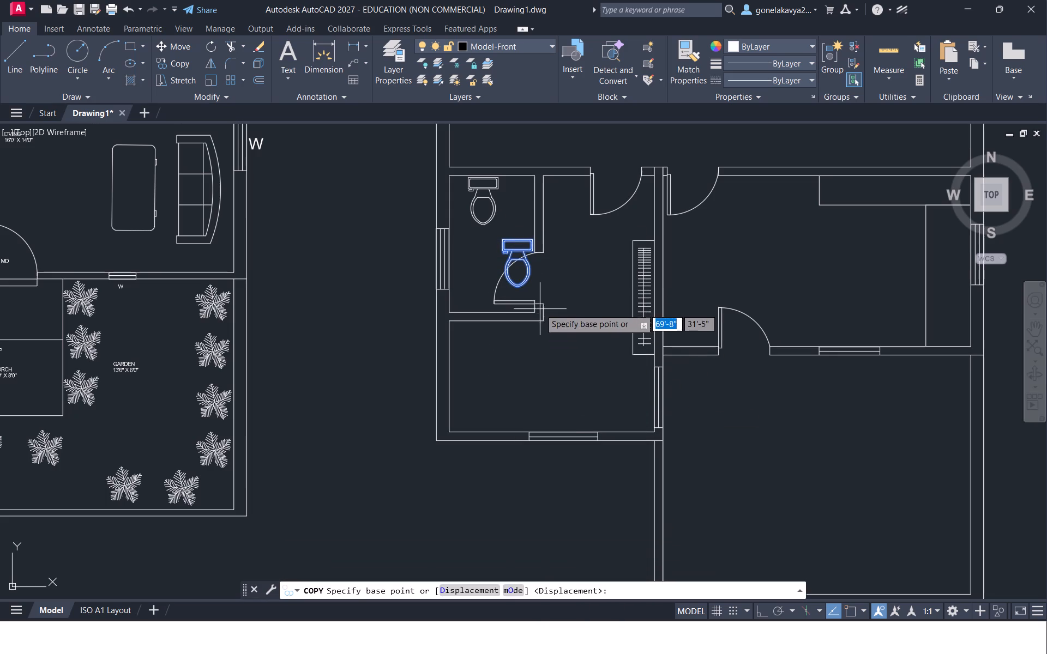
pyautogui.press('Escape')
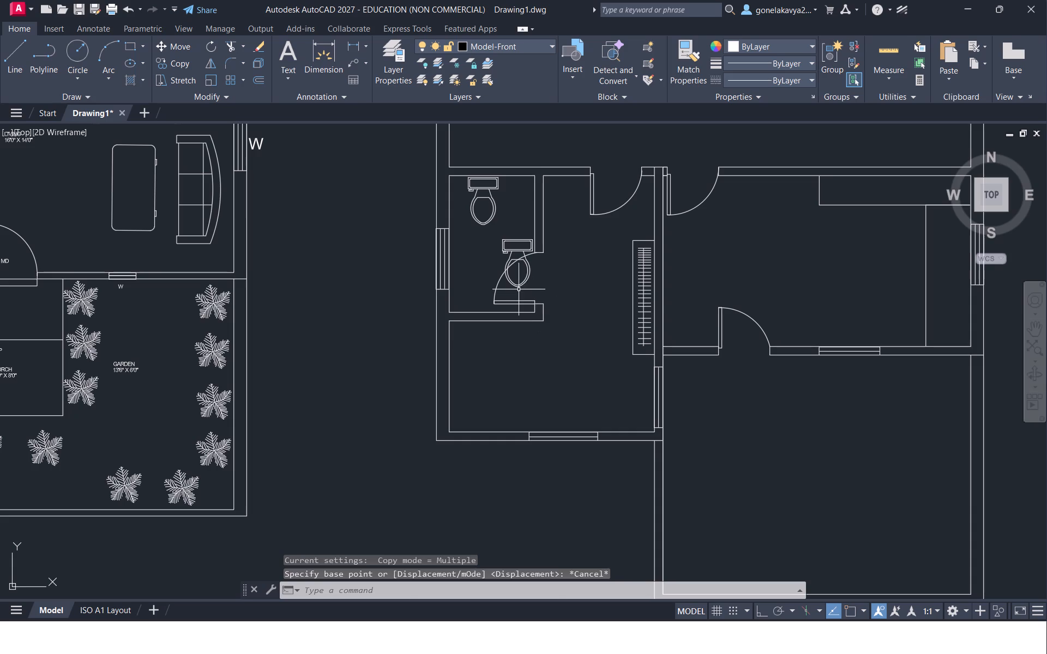
# Move the toilet overlapping the lower-left small room's door into the second plan's upper small room, between the two wardrobes.
pyautogui.click(520, 280)
pyautogui.click(521, 285)
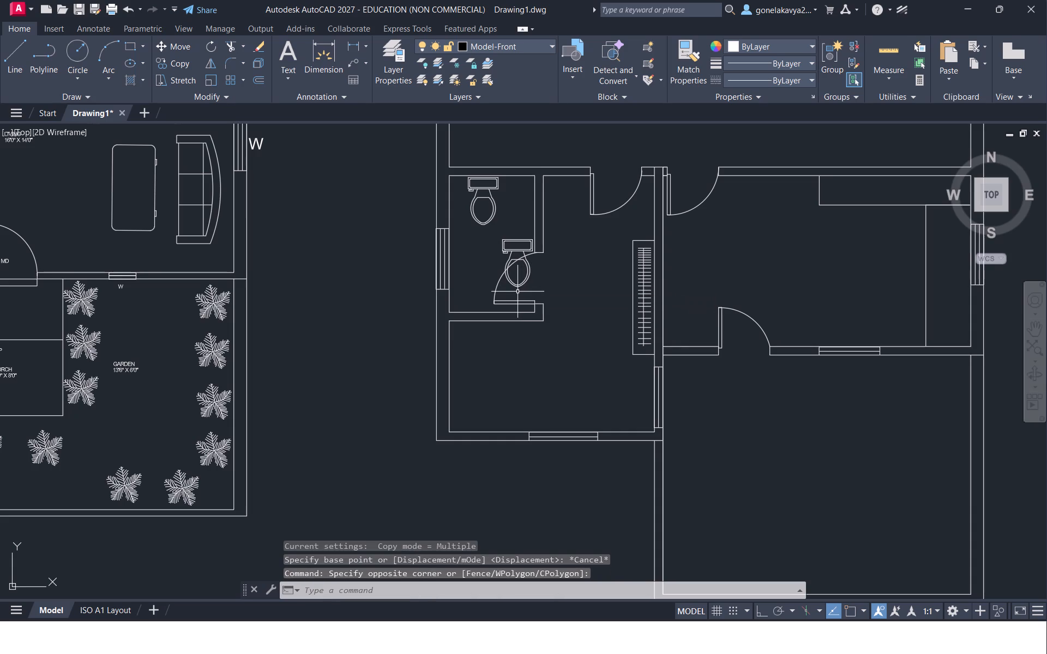
pyautogui.click(517, 285)
pyautogui.rightClick(517, 285)
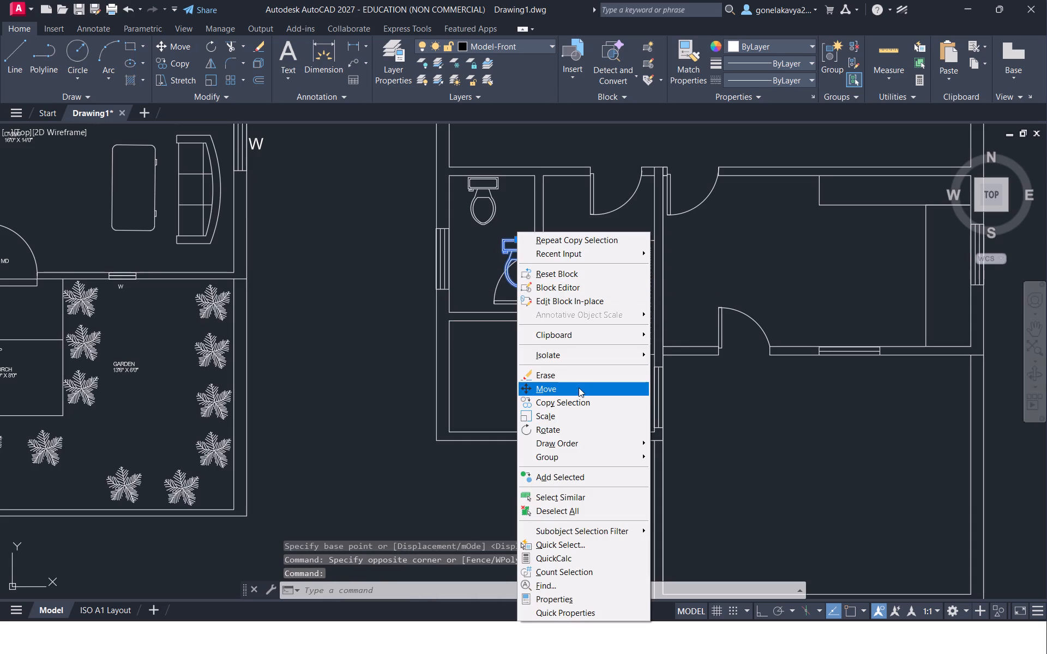
pyautogui.click(579, 387)
pyautogui.moveTo(519, 286); pyautogui.dragTo(527, 289)
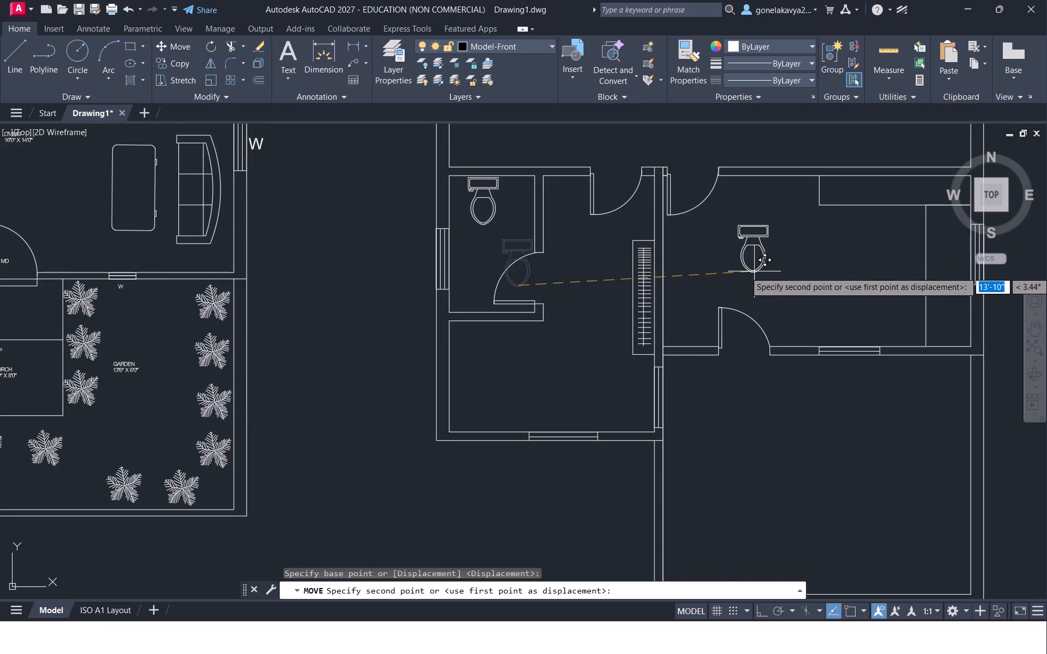
pyautogui.scroll(-1, 754, 271)
pyautogui.moveTo(757, 271); pyautogui.dragTo(512, 580, button='middle')
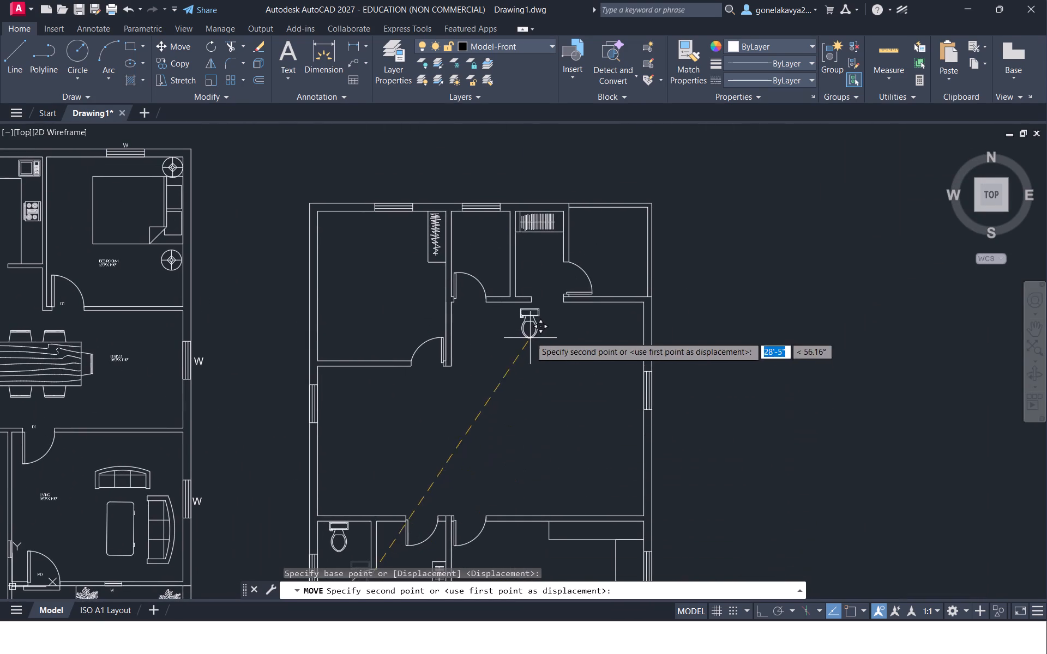
pyautogui.click(490, 263)
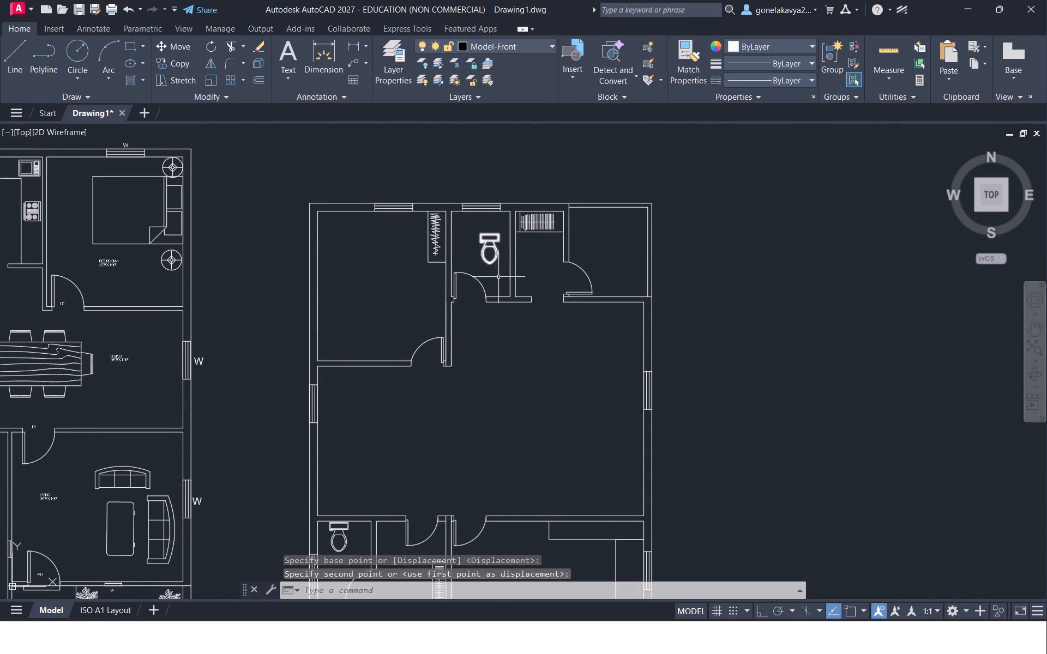
pyautogui.press('Escape')
# Rotate the moved toilet 180° about a point in the large central room, with Ortho on.
pyautogui.click(493, 251)
pyautogui.click(486, 237)
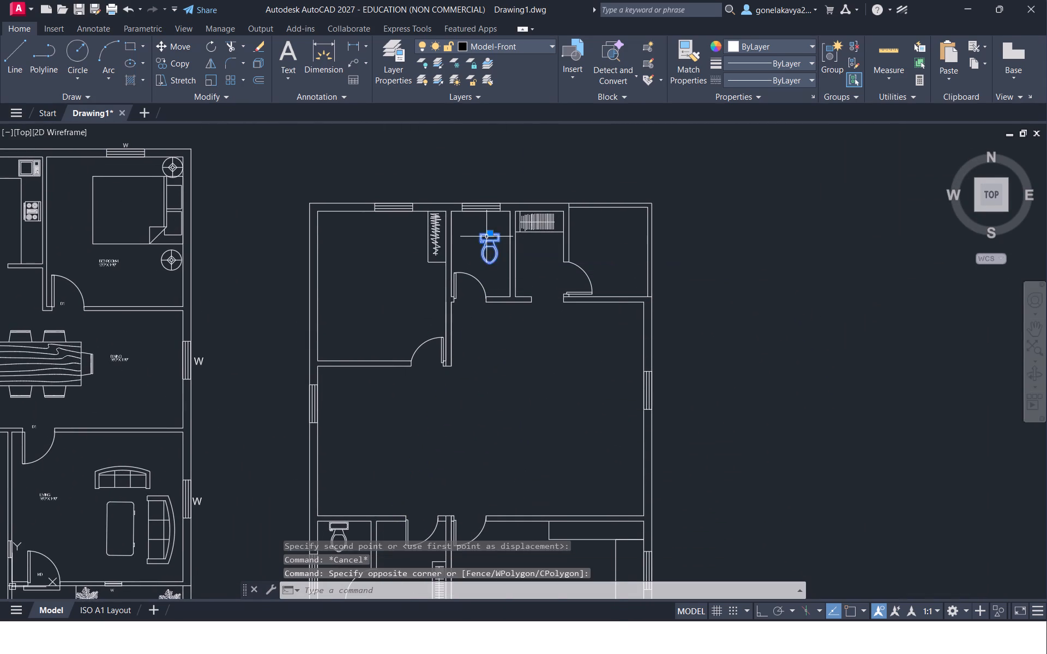
pyautogui.rightClick(486, 237)
pyautogui.click(559, 433)
pyautogui.moveTo(562, 413); pyautogui.dragTo(562, 428)
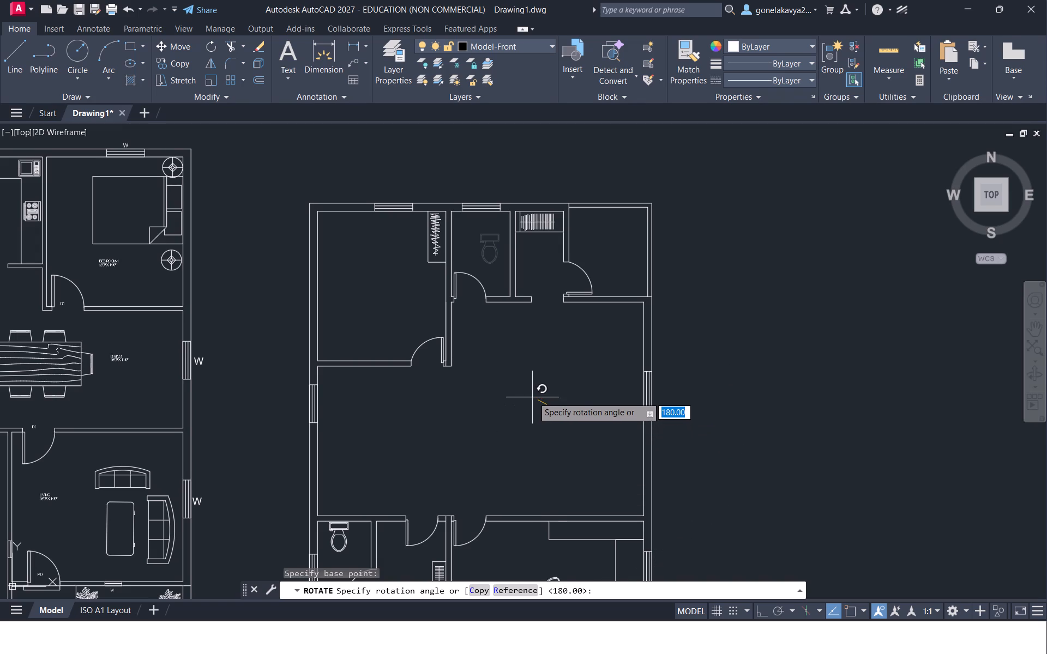
pyautogui.click(766, 610)
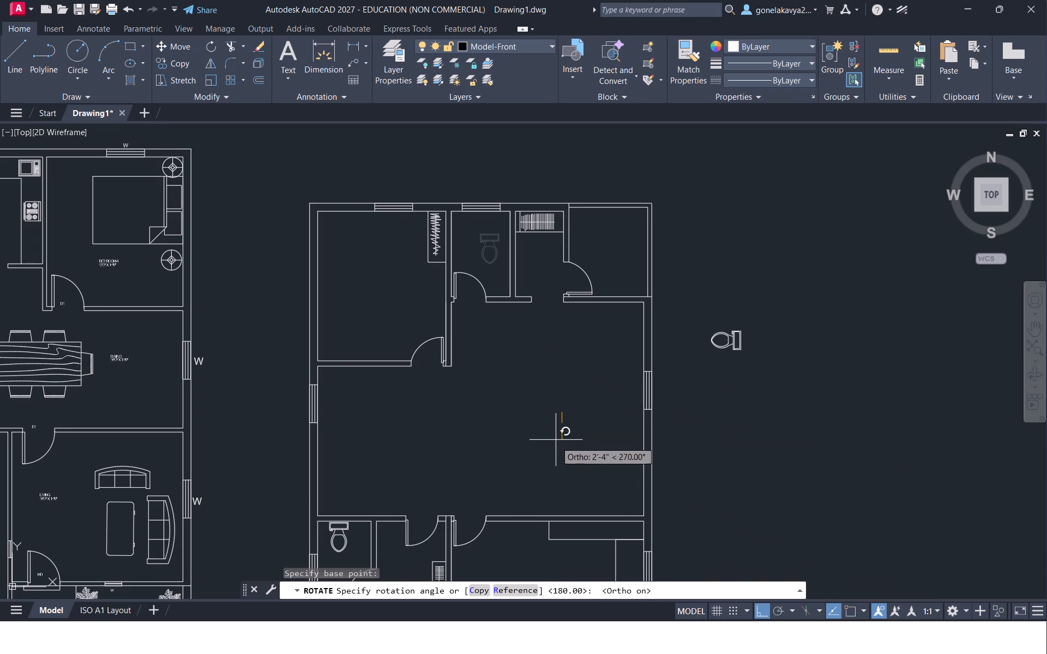
pyautogui.moveTo(500, 483); pyautogui.dragTo(472, 333, button='middle')
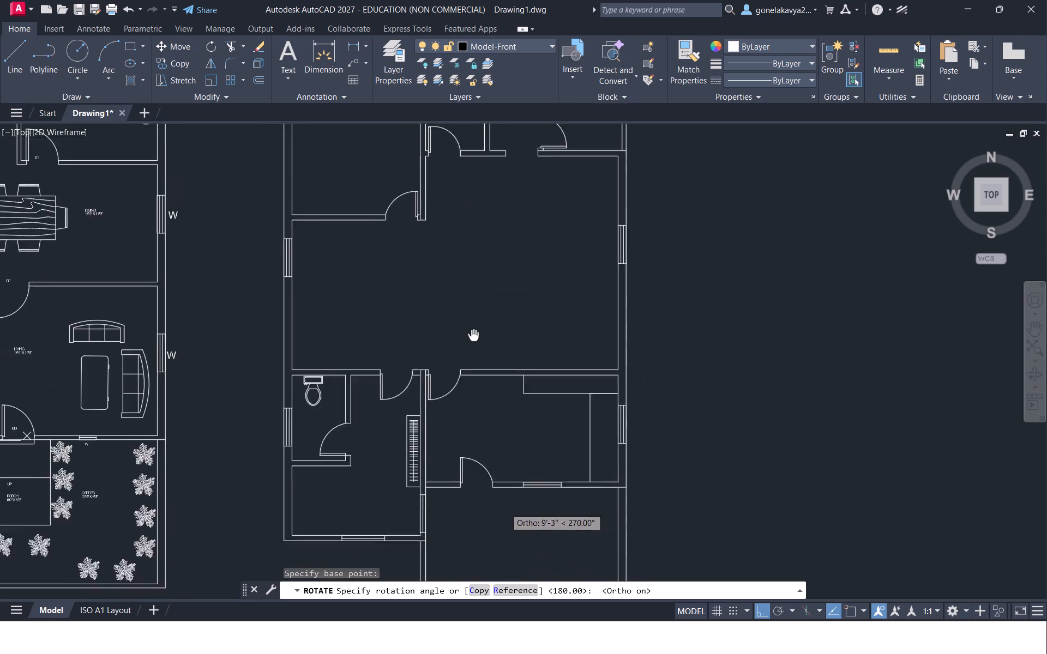
pyautogui.moveTo(472, 333); pyautogui.dragTo(471, 275, button='middle')
pyautogui.scroll(-1, 471, 275)
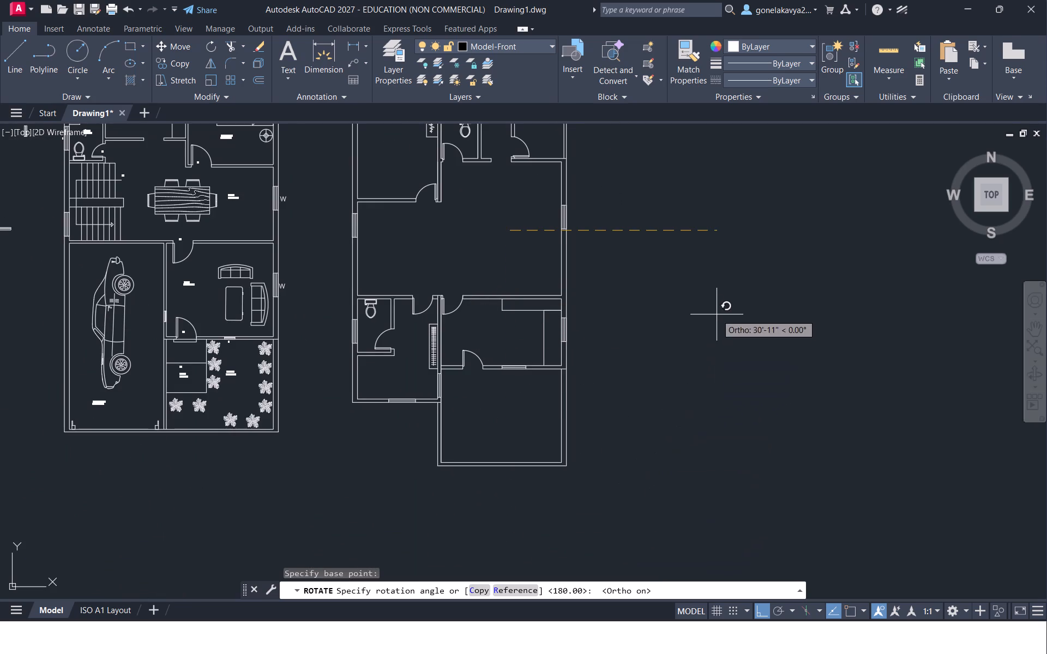
pyautogui.click(321, 381)
# Copy the rotated toilet about 30'-4" into the upper small room with Ortho off, setting its tank against the lower wall near the right corner.
pyautogui.scroll(3, 588, 370)
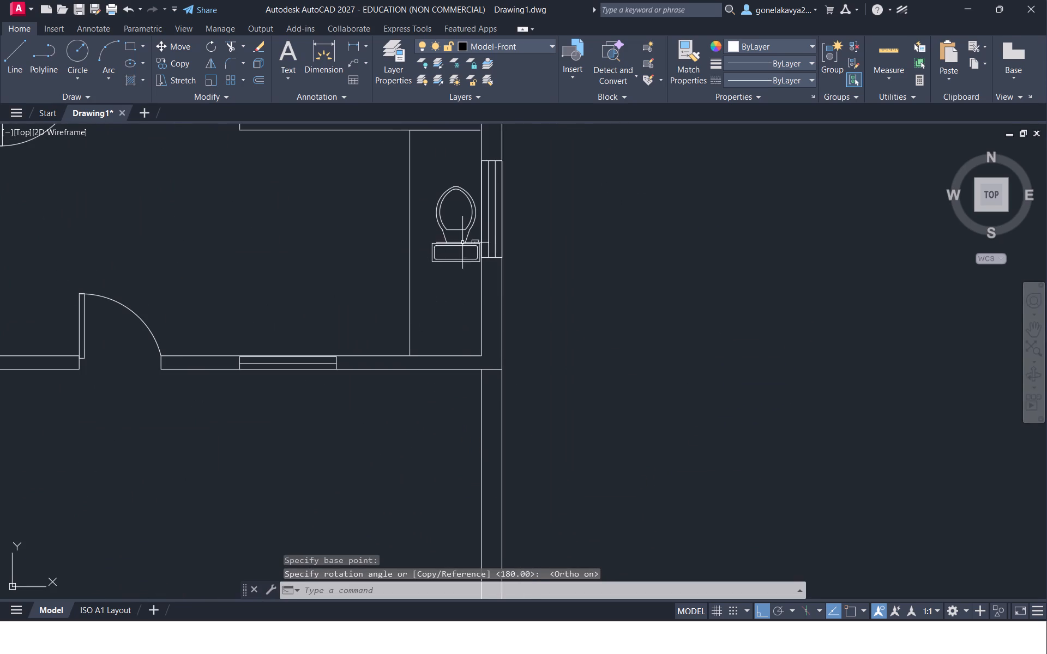
pyautogui.click(462, 242)
pyautogui.rightClick(460, 244)
pyautogui.click(517, 407)
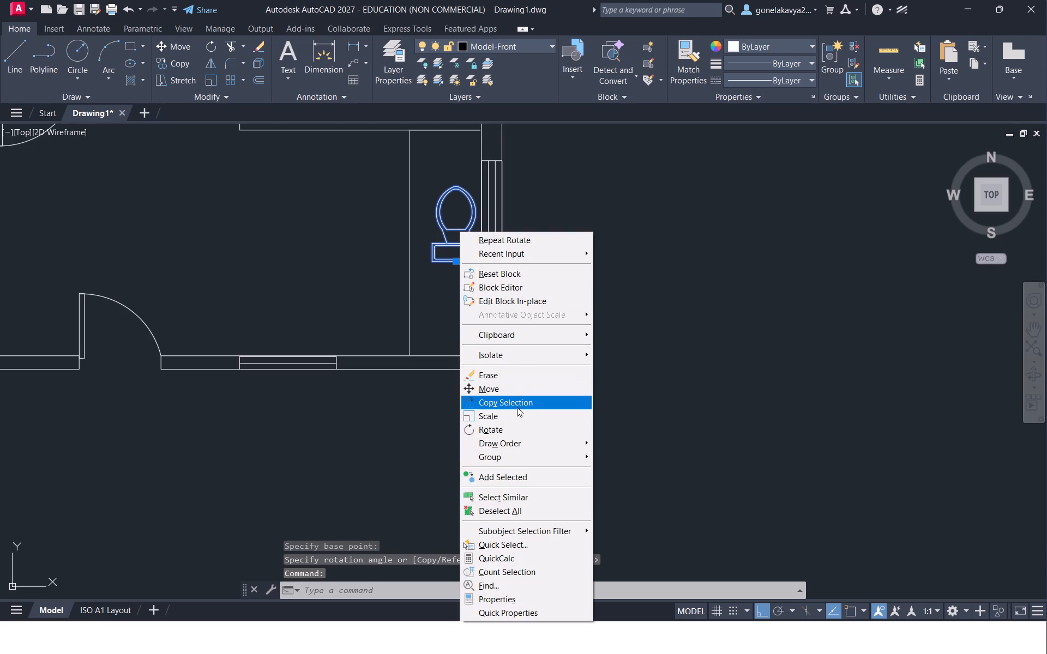
pyautogui.click(436, 265)
pyautogui.scroll(-3, 346, 288)
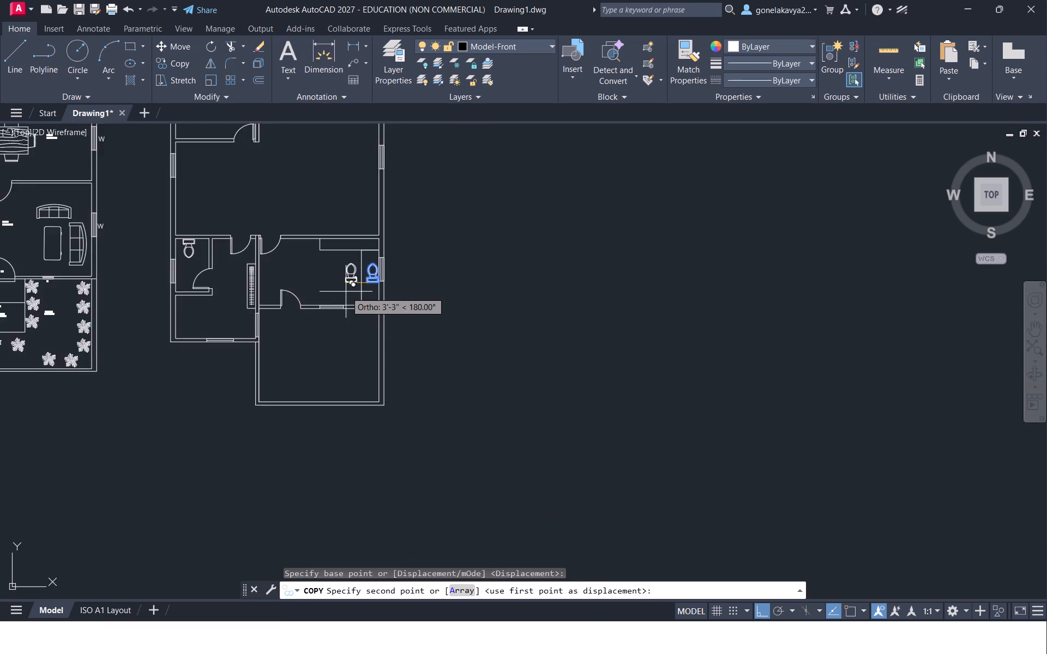
pyautogui.moveTo(347, 298); pyautogui.dragTo(624, 653, button='middle')
pyautogui.scroll(3, 598, 534)
pyautogui.moveTo(617, 485); pyautogui.dragTo(633, 653, button='middle')
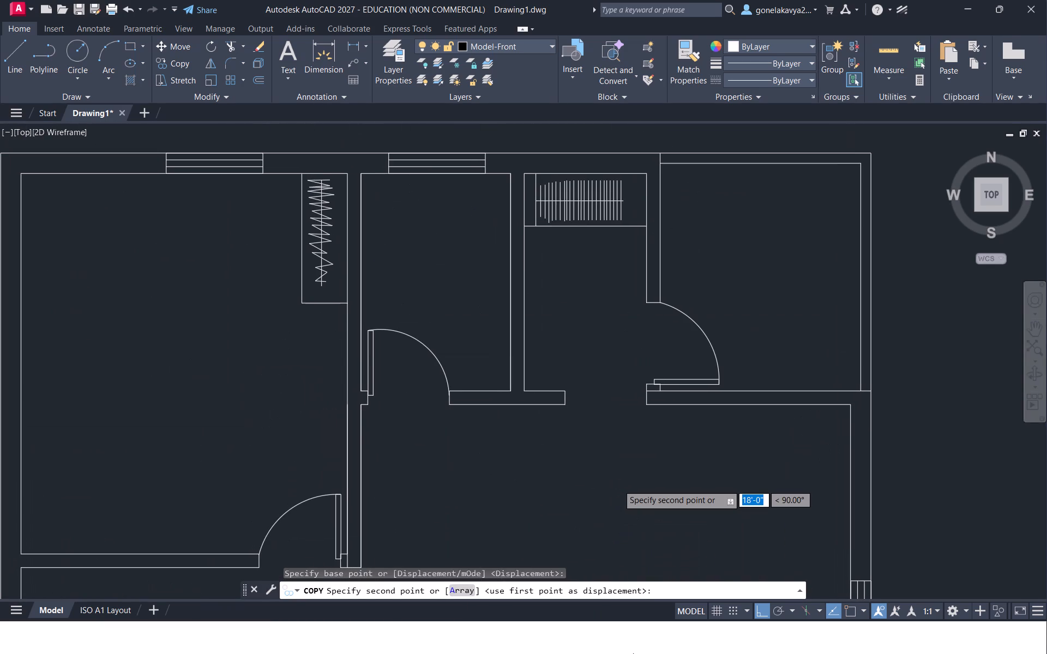
pyautogui.moveTo(633, 653); pyautogui.dragTo(634, 653, button='middle')
pyautogui.scroll(3, 485, 374)
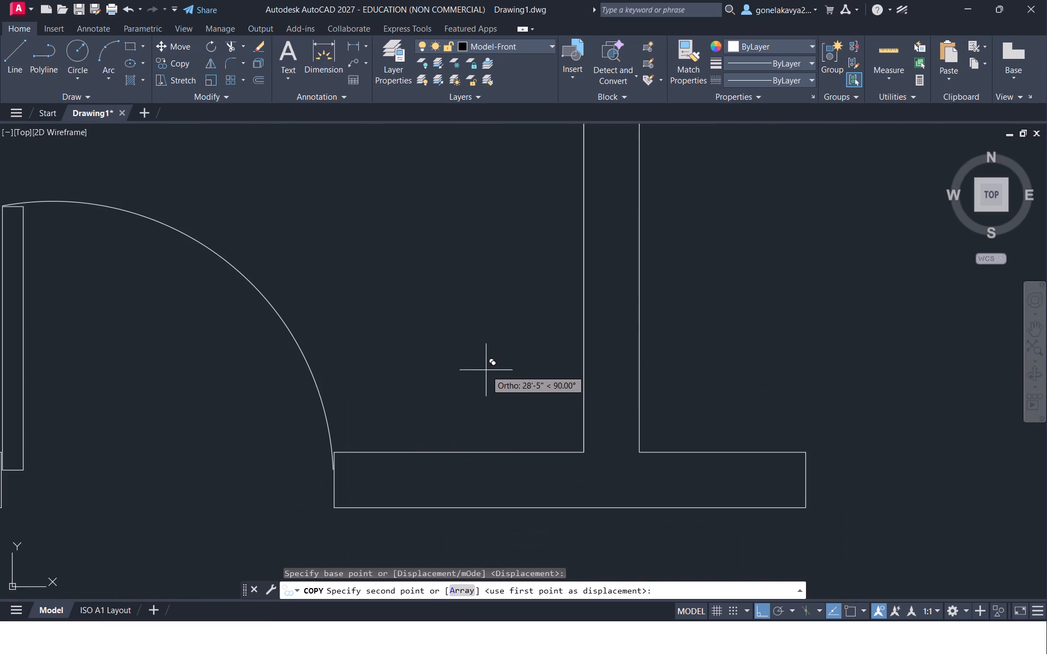
pyautogui.click(763, 610)
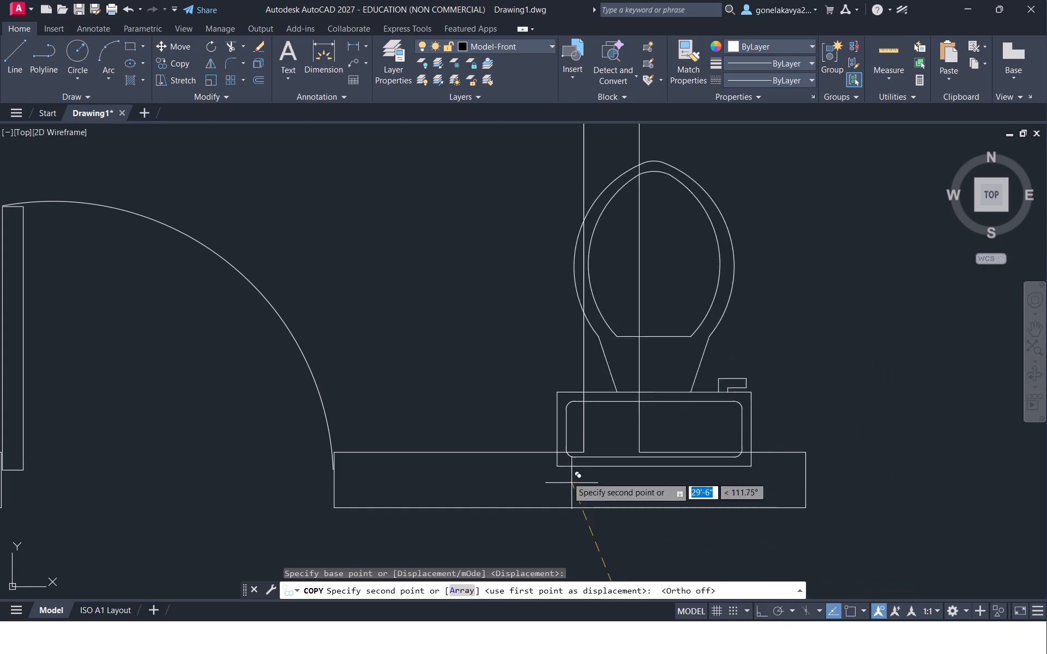
pyautogui.click(377, 470)
pyautogui.press('Escape')
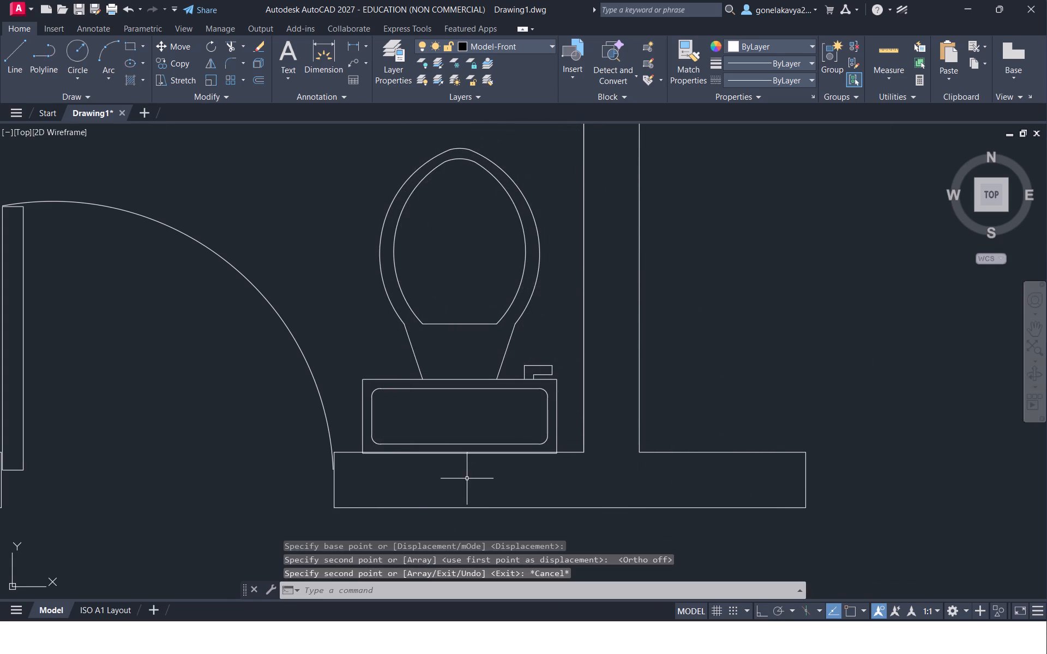
# Delete the leftover toilet from the counter area beside the second plan's right-hand window.
pyautogui.scroll(-3, 467, 480)
pyautogui.moveTo(585, 540); pyautogui.dragTo(543, 354, button='middle')
pyautogui.scroll(-2, 541, 354)
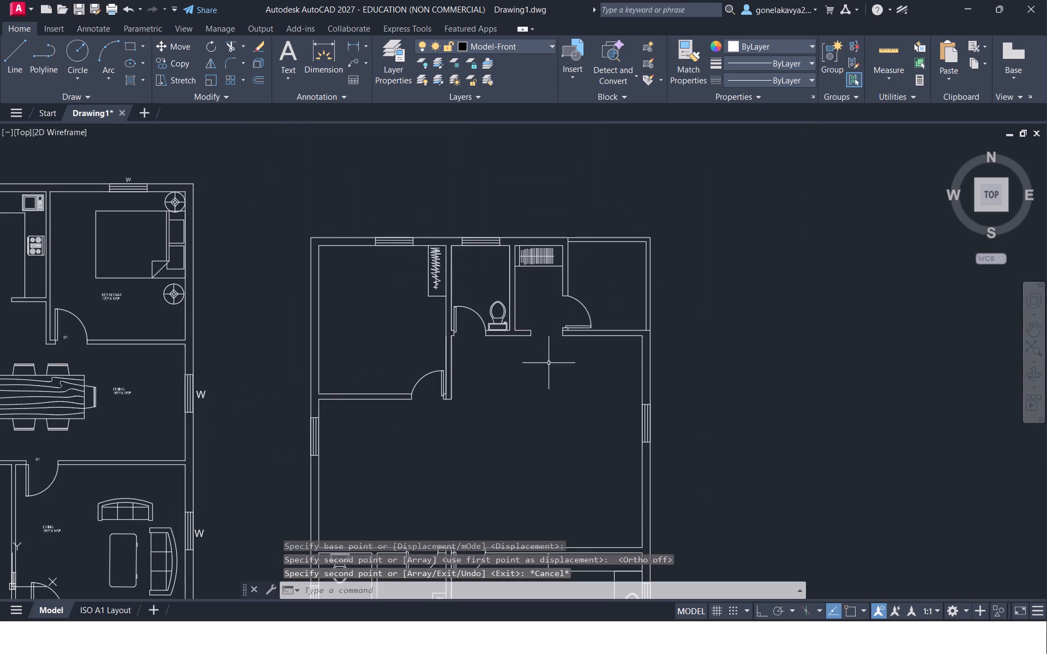
pyautogui.moveTo(571, 461); pyautogui.dragTo(591, 251, button='middle')
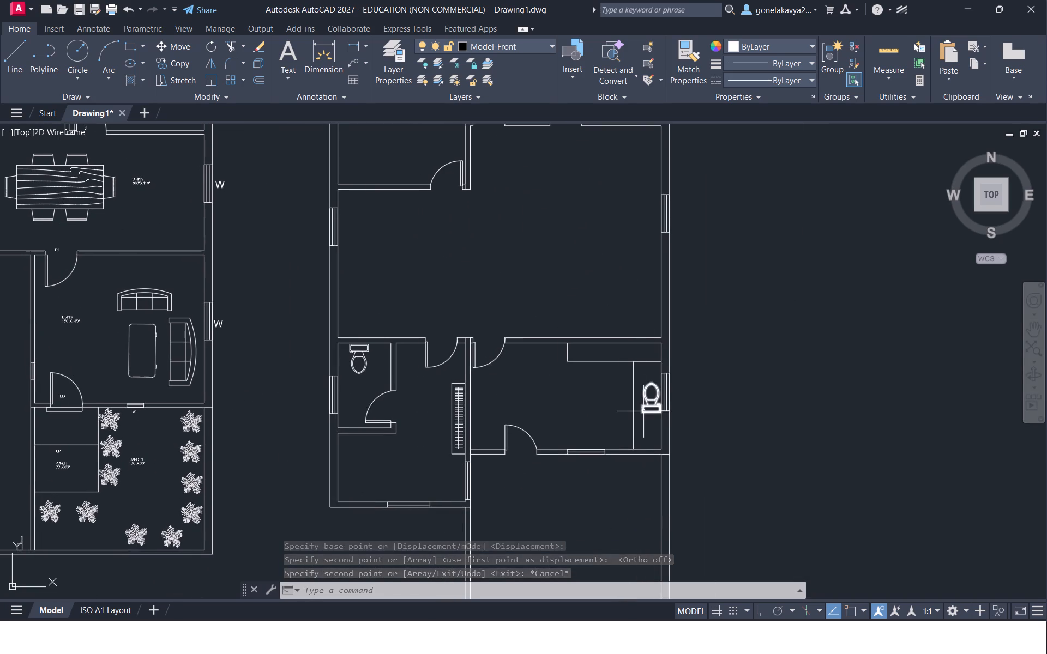
pyautogui.click(643, 411)
pyautogui.press('Delete')
# Copy the bathtub from the furnished plan's toilet room about 55'-7" into the second plan's upper small room, fitting its upper left corner.
pyautogui.scroll(-1, 13, 443)
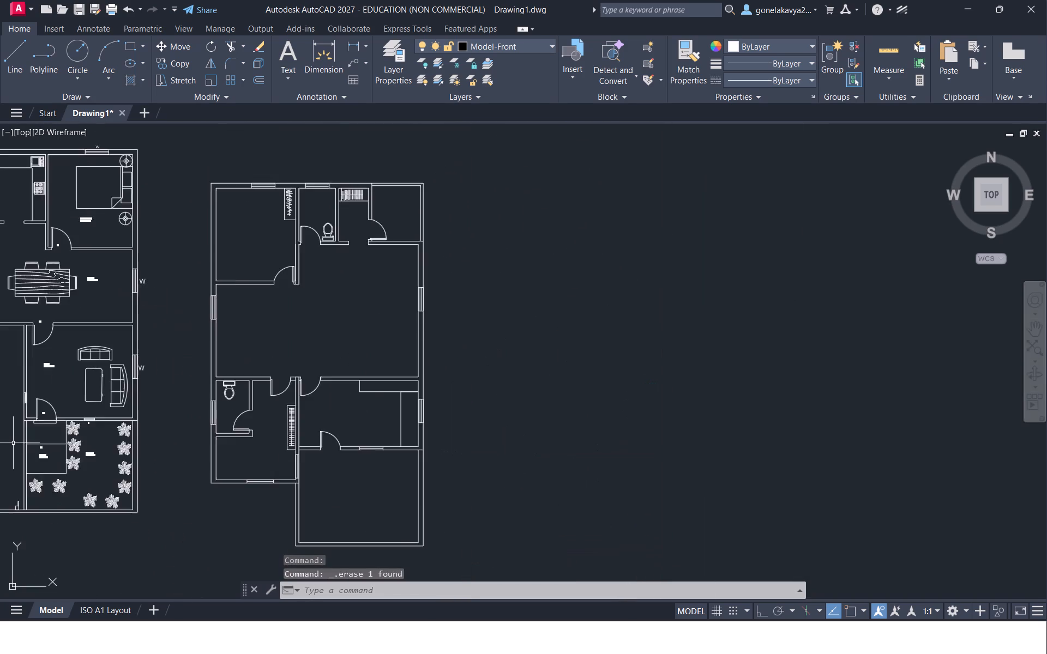
pyautogui.scroll(-1, 13, 443)
pyautogui.moveTo(13, 446); pyautogui.dragTo(249, 482, button='middle')
pyautogui.scroll(3, 208, 377)
pyautogui.moveTo(262, 352); pyautogui.dragTo(387, 494, button='middle')
pyautogui.moveTo(288, 342); pyautogui.dragTo(294, 347)
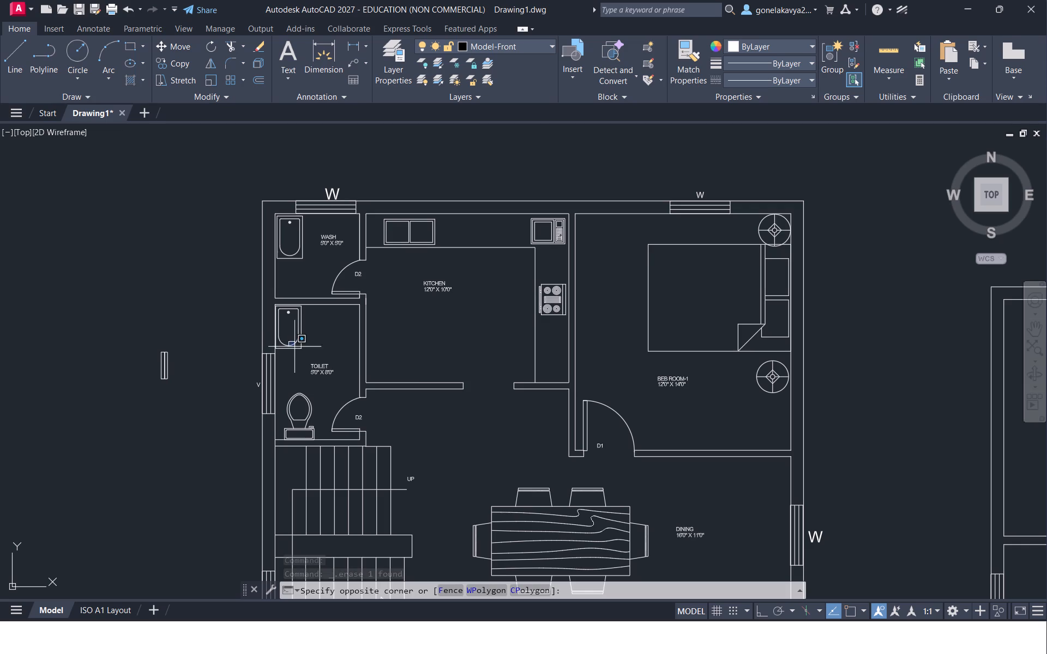
pyautogui.moveTo(294, 347); pyautogui.dragTo(294, 348)
pyautogui.click(294, 346)
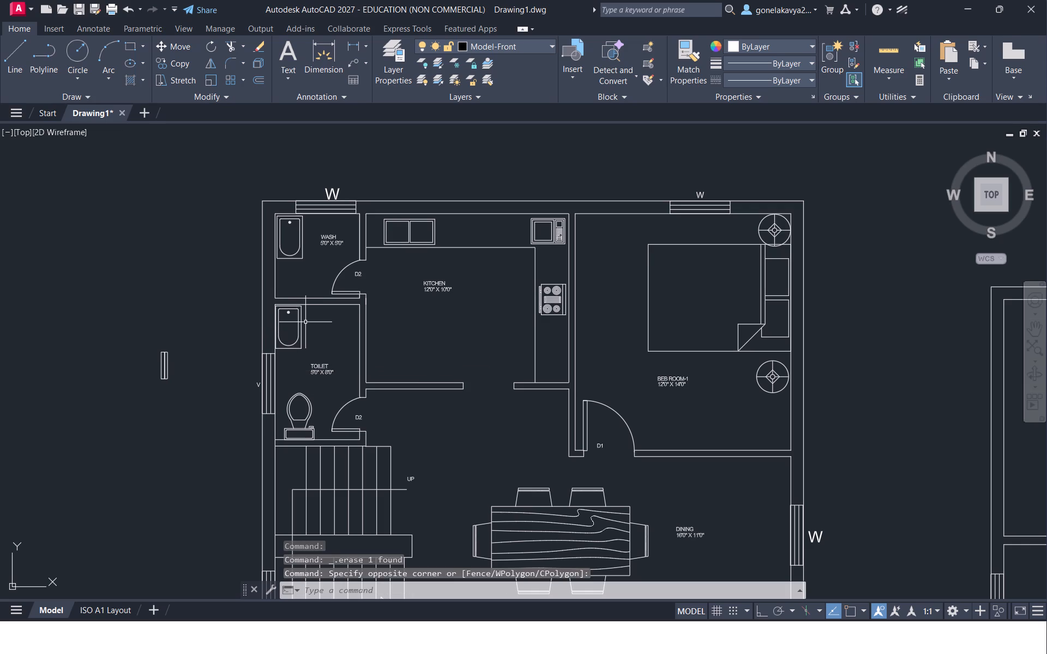
pyautogui.click(299, 330)
pyautogui.rightClick(299, 330)
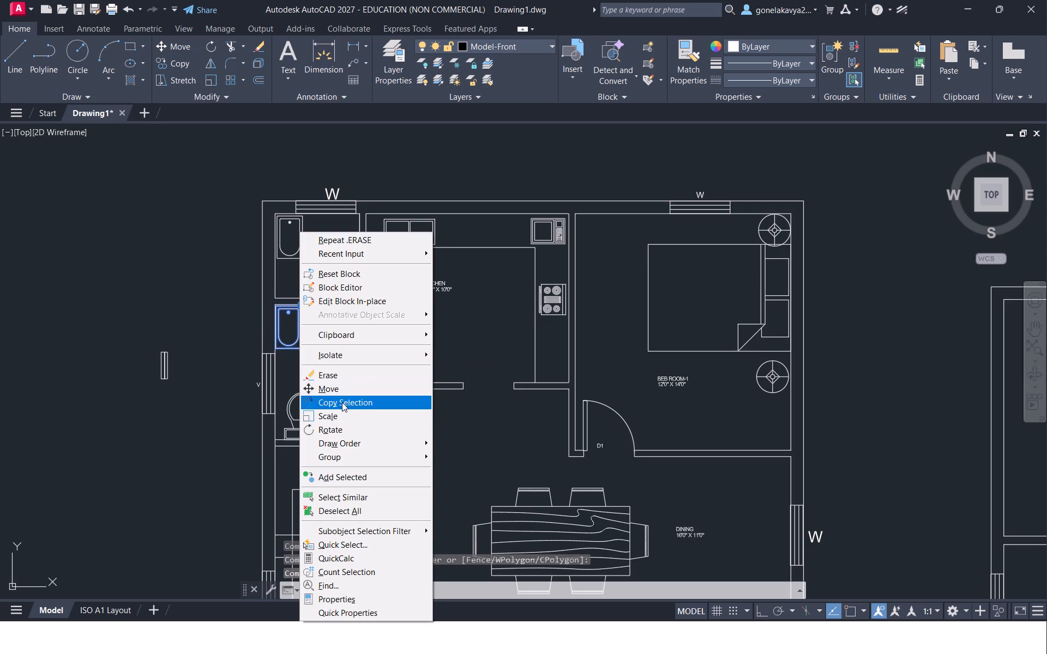
pyautogui.click(345, 402)
pyautogui.click(301, 354)
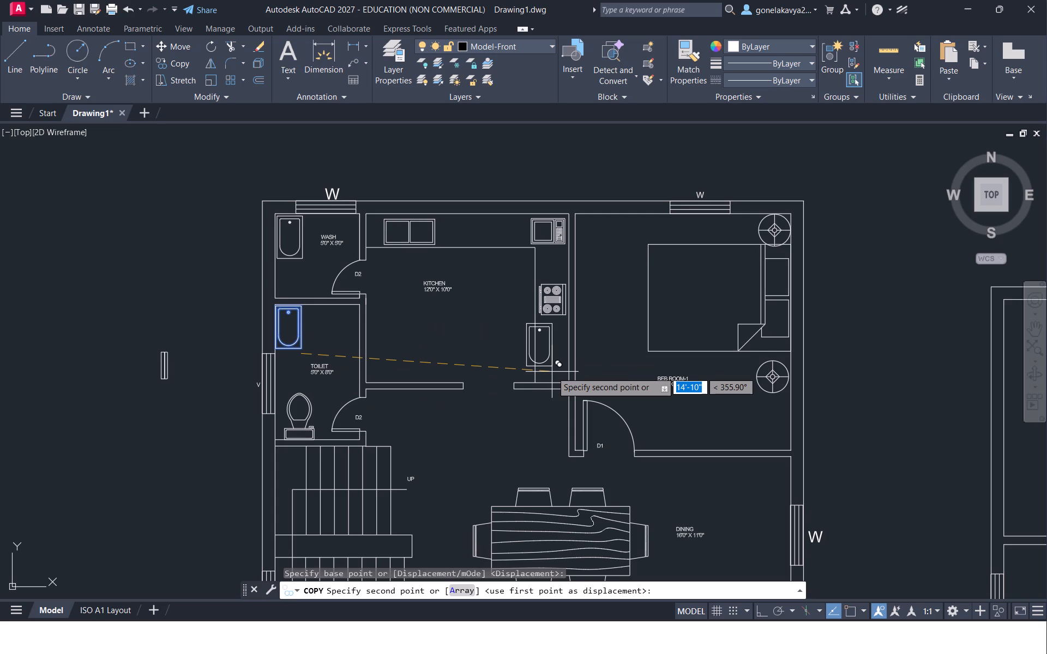
pyautogui.scroll(-3, 784, 341)
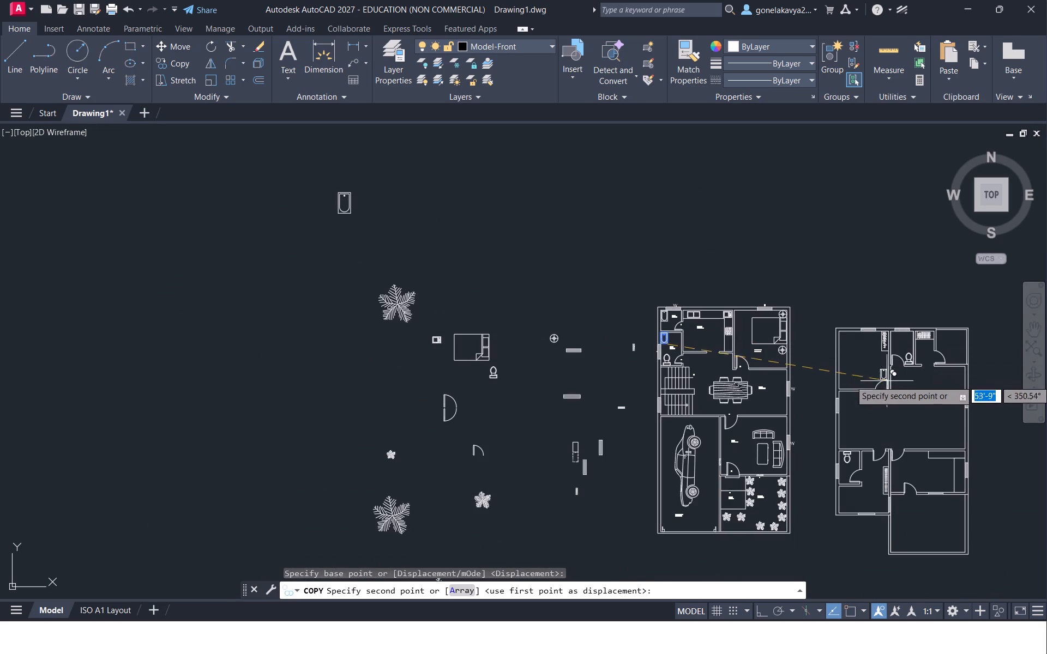
pyautogui.scroll(4, 905, 356)
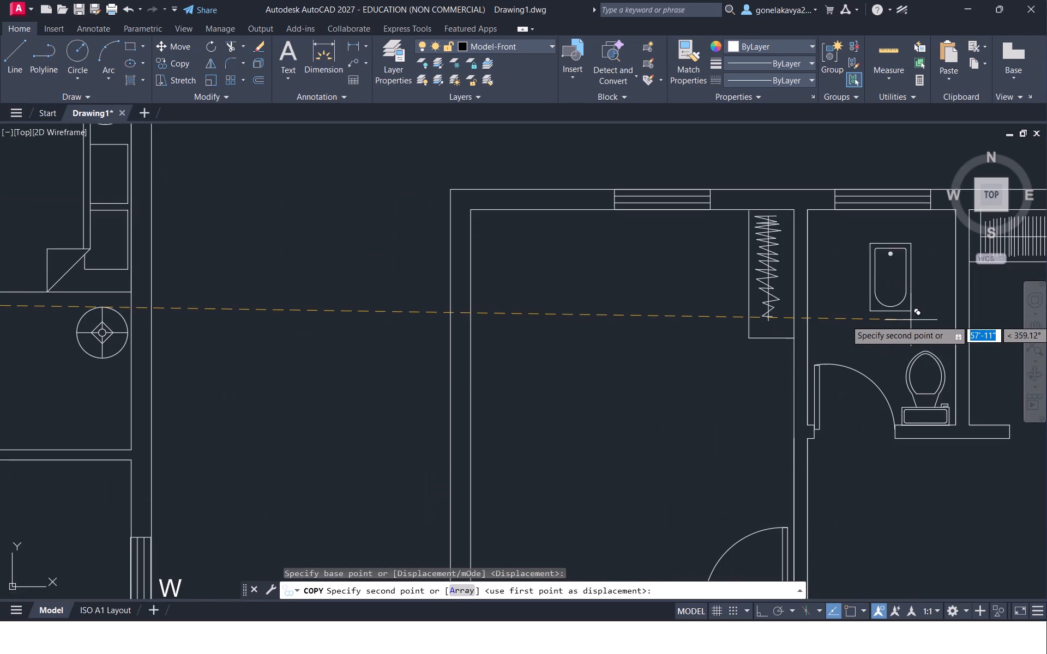
pyautogui.scroll(1, 855, 300)
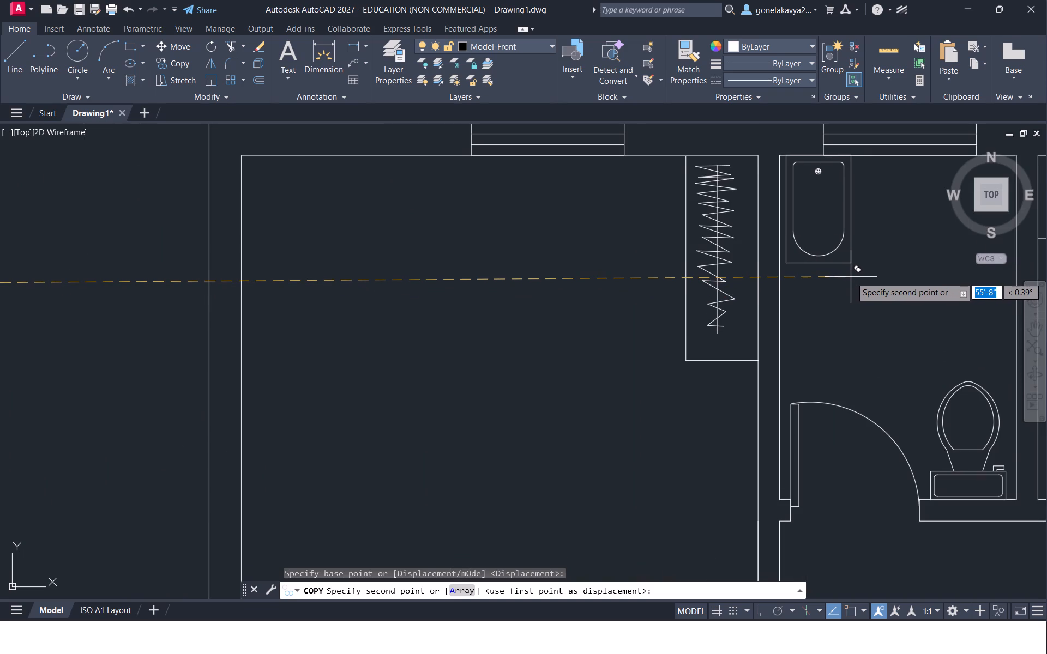
pyautogui.scroll(1, 851, 277)
pyautogui.moveTo(858, 282); pyautogui.dragTo(810, 505, button='middle')
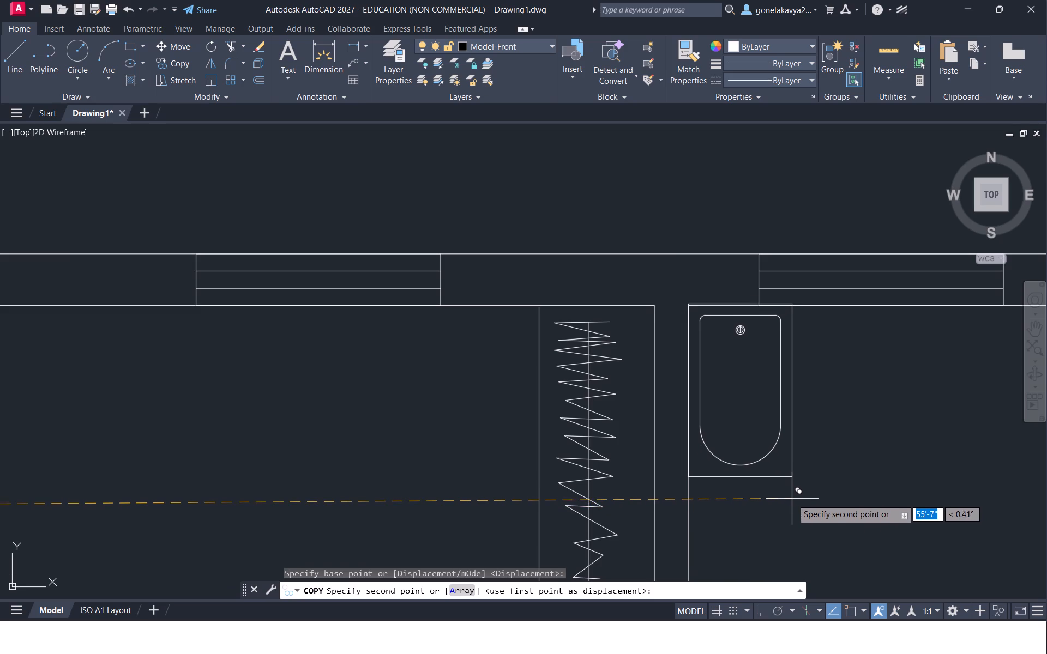
pyautogui.click(792, 500)
# Place another bathtub copy in the second plan's large central room, about 60'-3" from the original base point.
pyautogui.scroll(-3, 838, 527)
pyautogui.moveTo(846, 539); pyautogui.dragTo(814, 487, button='middle')
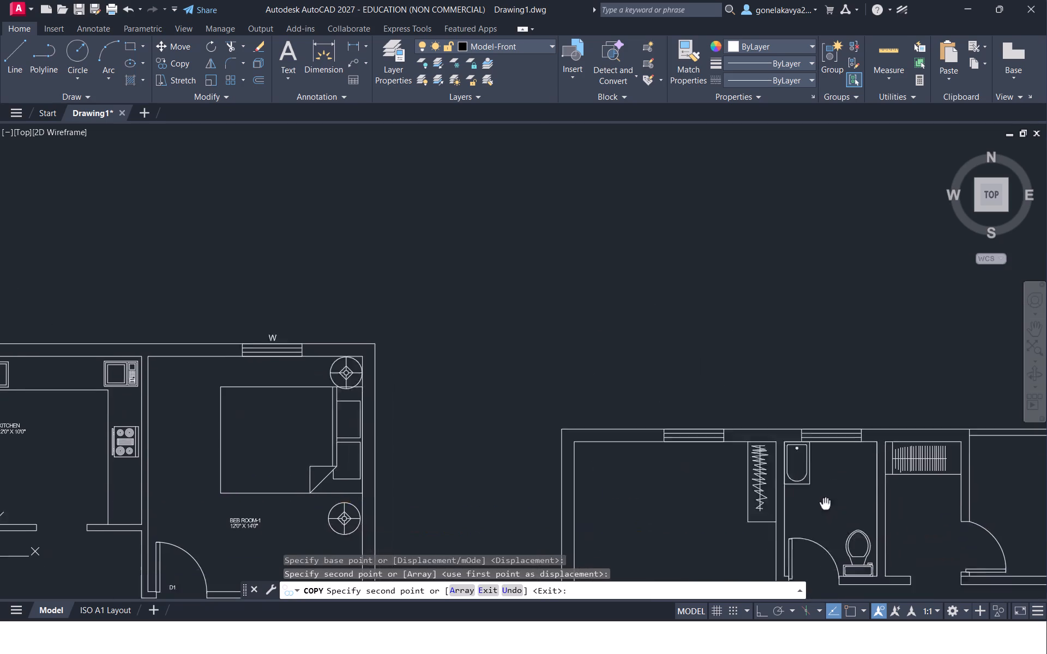
pyautogui.moveTo(814, 487); pyautogui.dragTo(648, 236, button='middle')
pyautogui.moveTo(599, 559); pyautogui.dragTo(582, 218, button='middle')
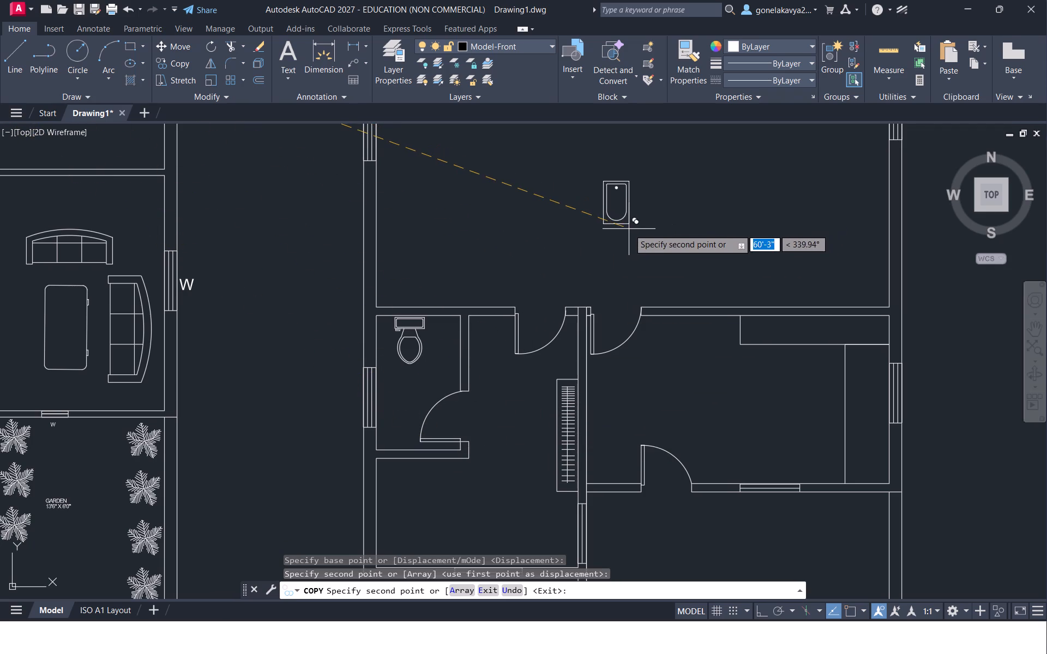
pyautogui.click(629, 229)
pyautogui.press('Escape')
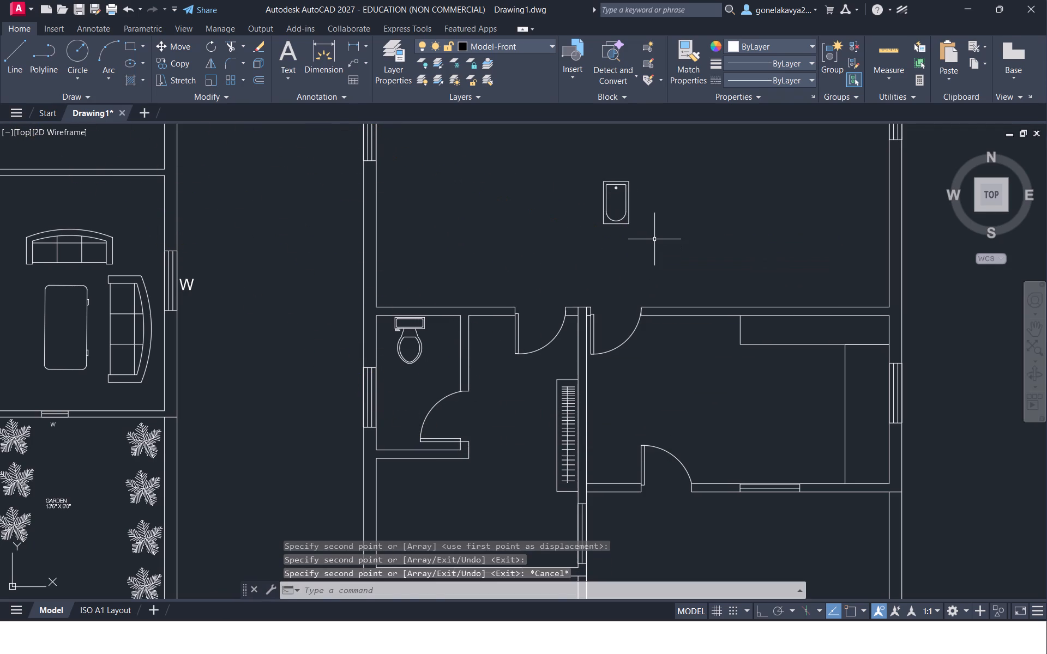
# Rotate the bathtub copy in the large central room 90° counterclockwise, with Ortho on.
pyautogui.moveTo(654, 239); pyautogui.dragTo(634, 143)
pyautogui.rightClick(639, 150)
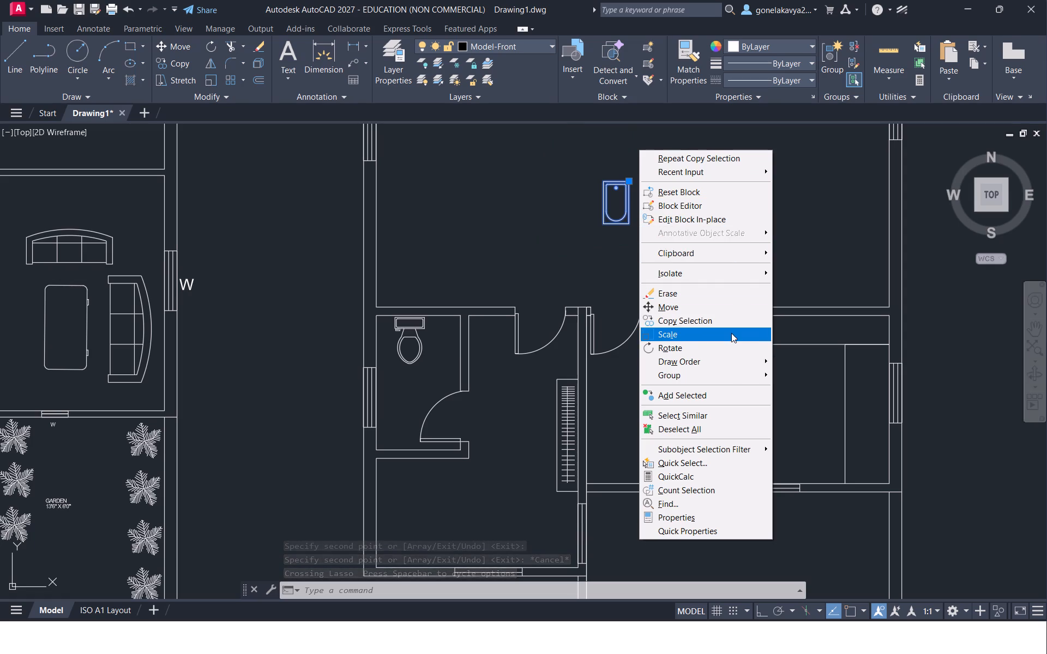
pyautogui.click(725, 352)
pyautogui.moveTo(670, 219); pyautogui.dragTo(690, 203)
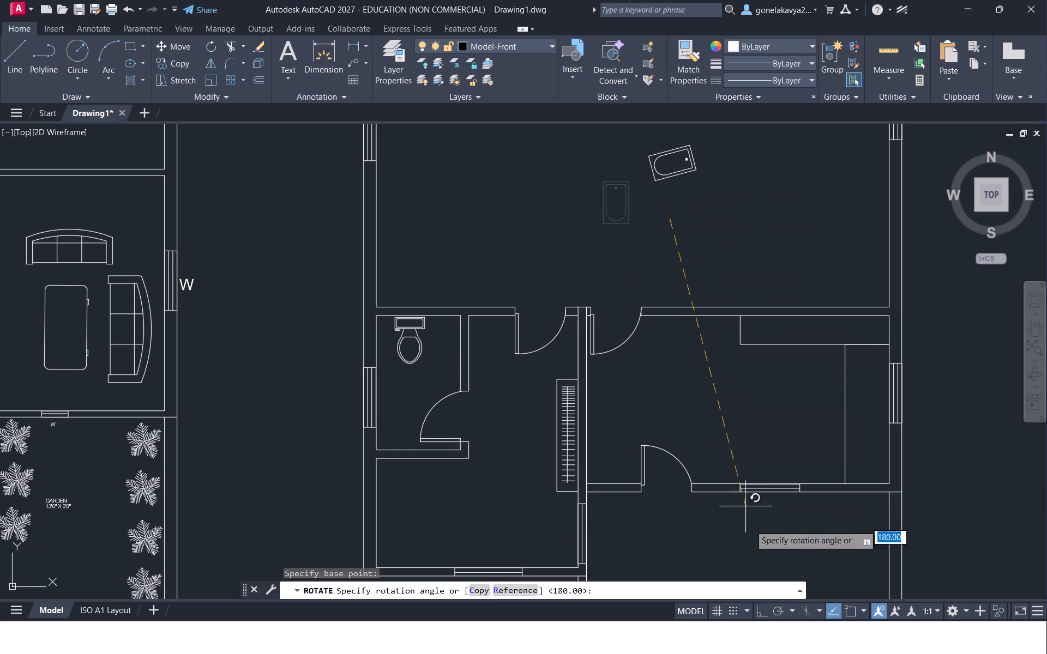
pyautogui.click(762, 613)
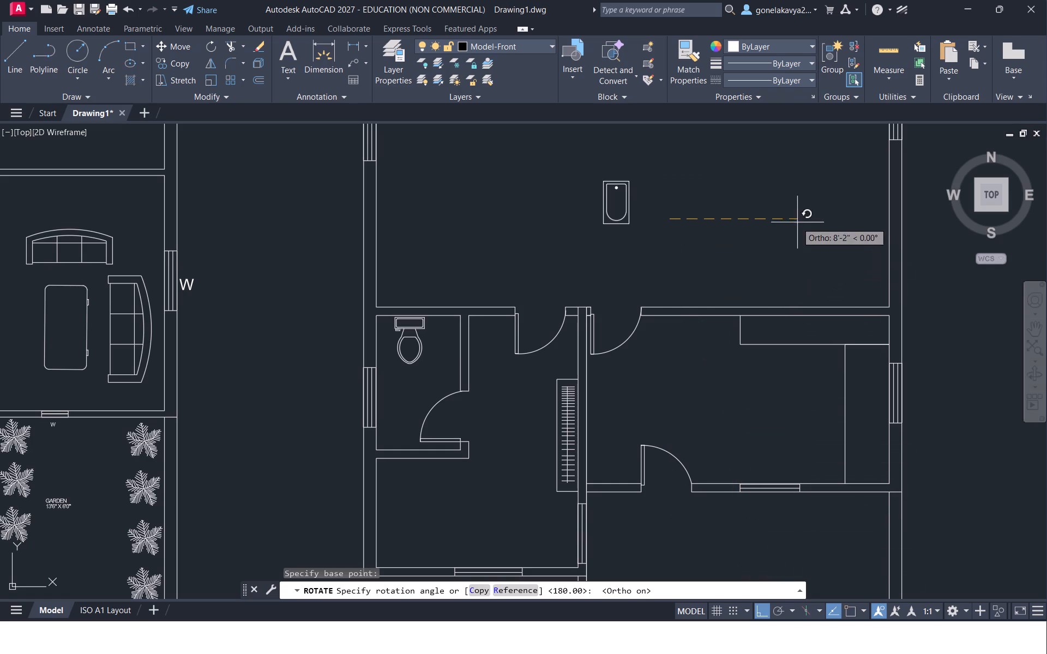
pyautogui.click(676, 165)
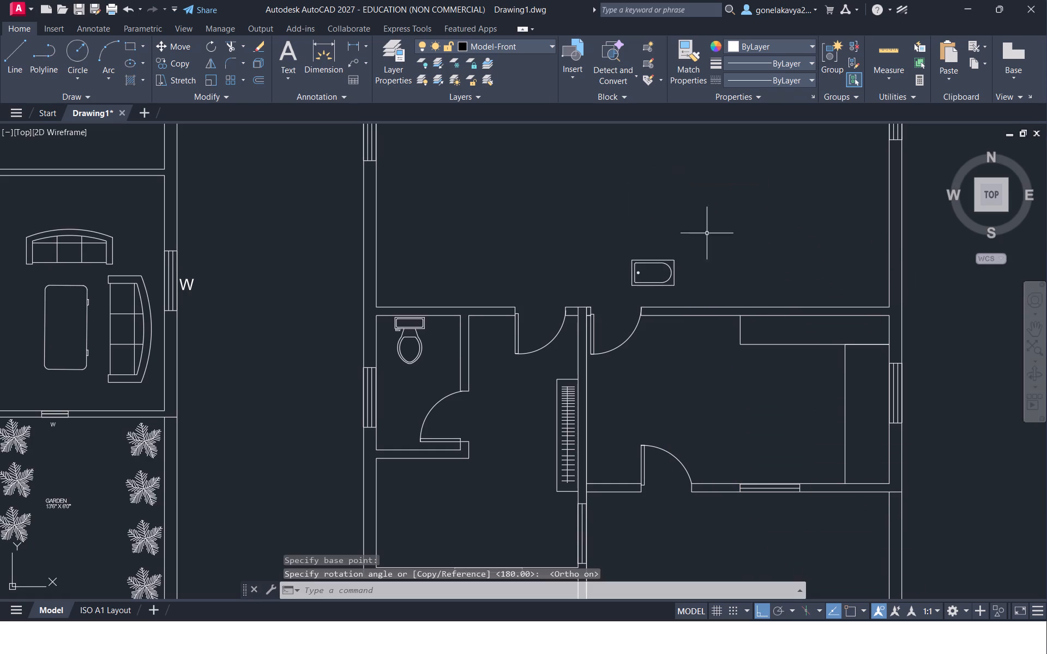
# With Ortho off, copy the bathtub from the large central room about 16'-9" into the small toilet room, below the toilet against the left wall.
pyautogui.click(667, 277)
pyautogui.rightClick(667, 278)
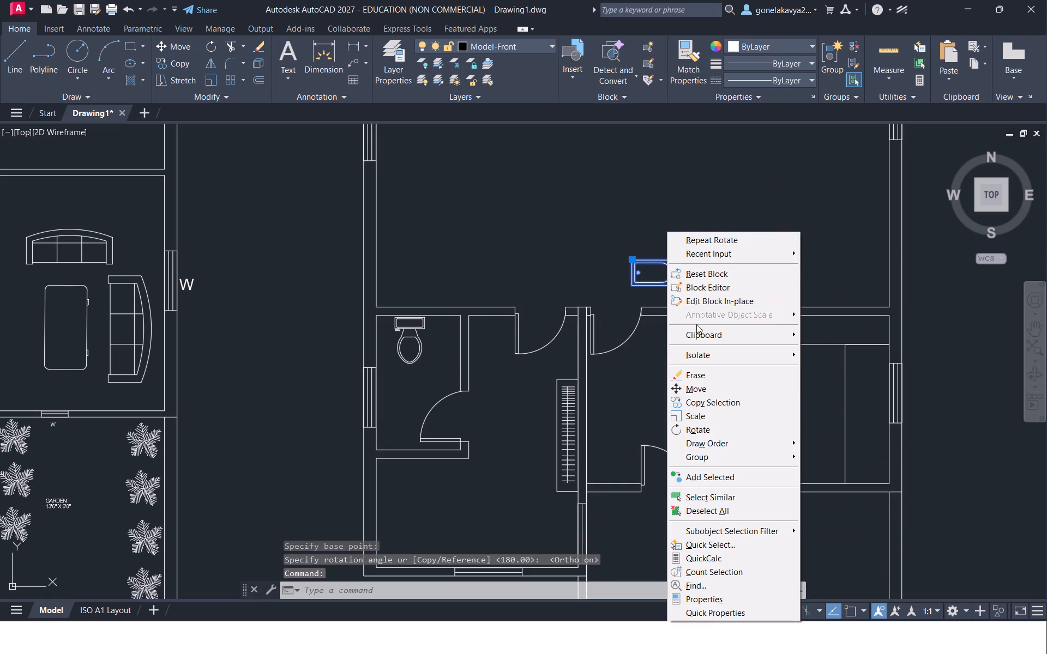
pyautogui.click(711, 402)
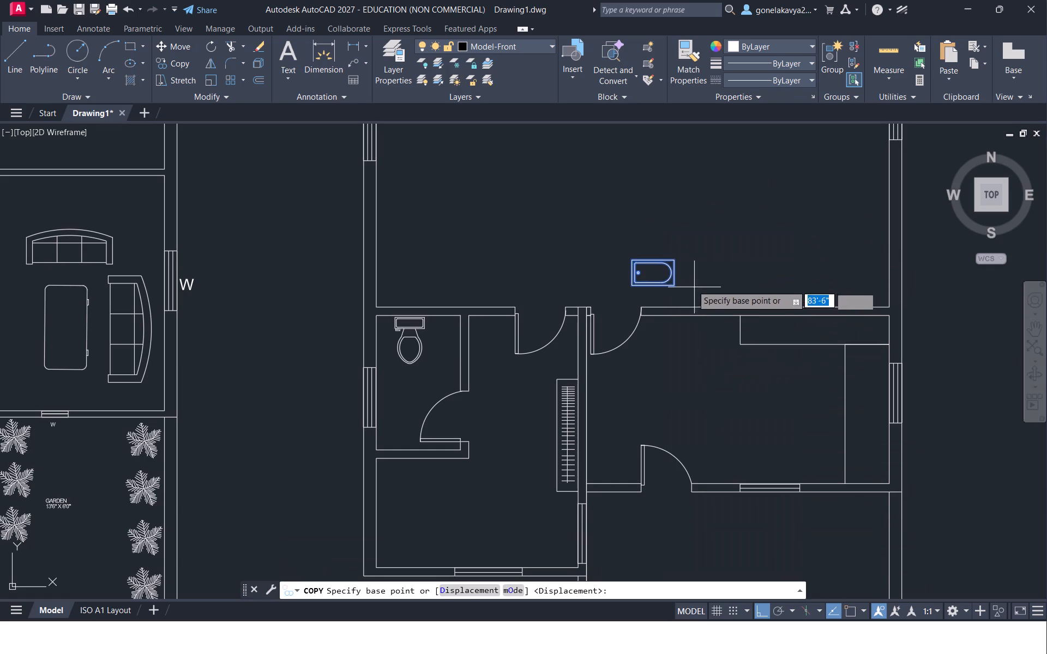
pyautogui.moveTo(683, 281); pyautogui.dragTo(671, 297)
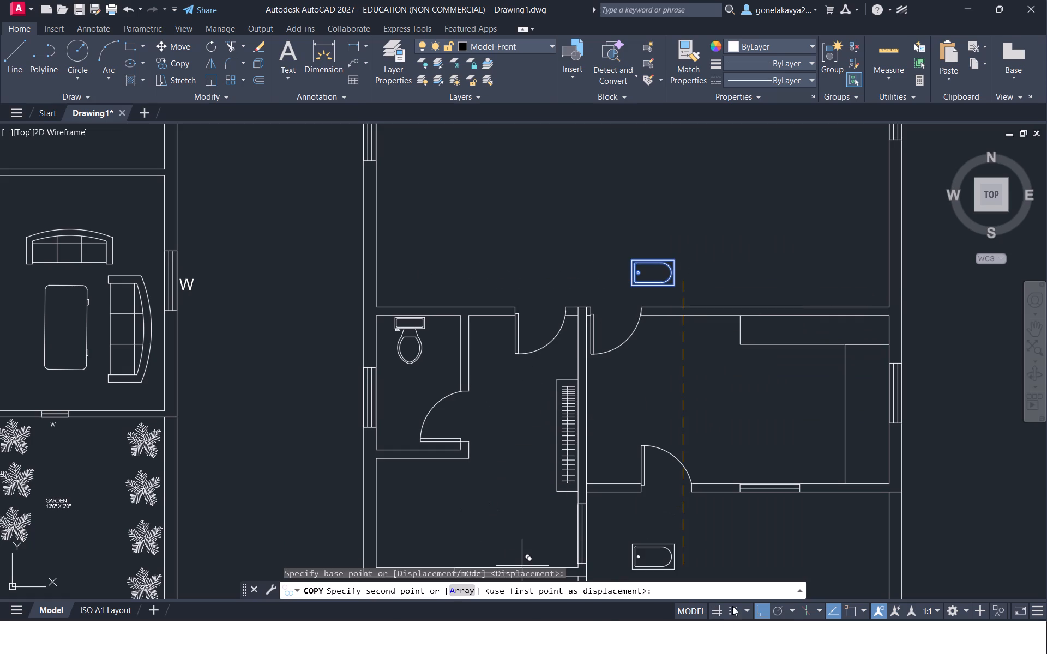
pyautogui.click(767, 607)
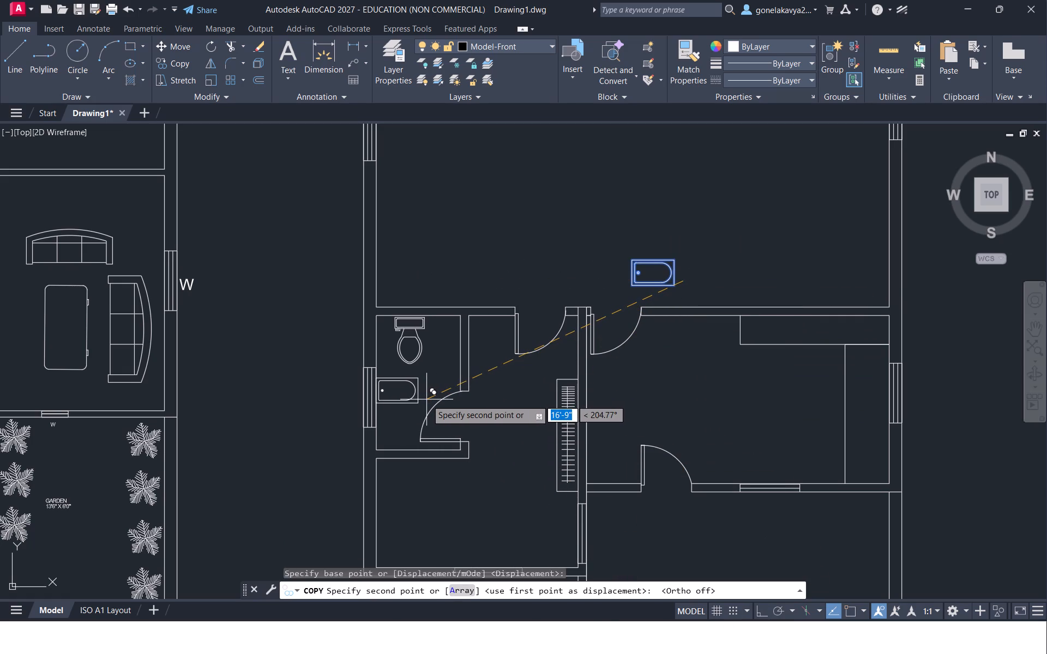
pyautogui.click(426, 399)
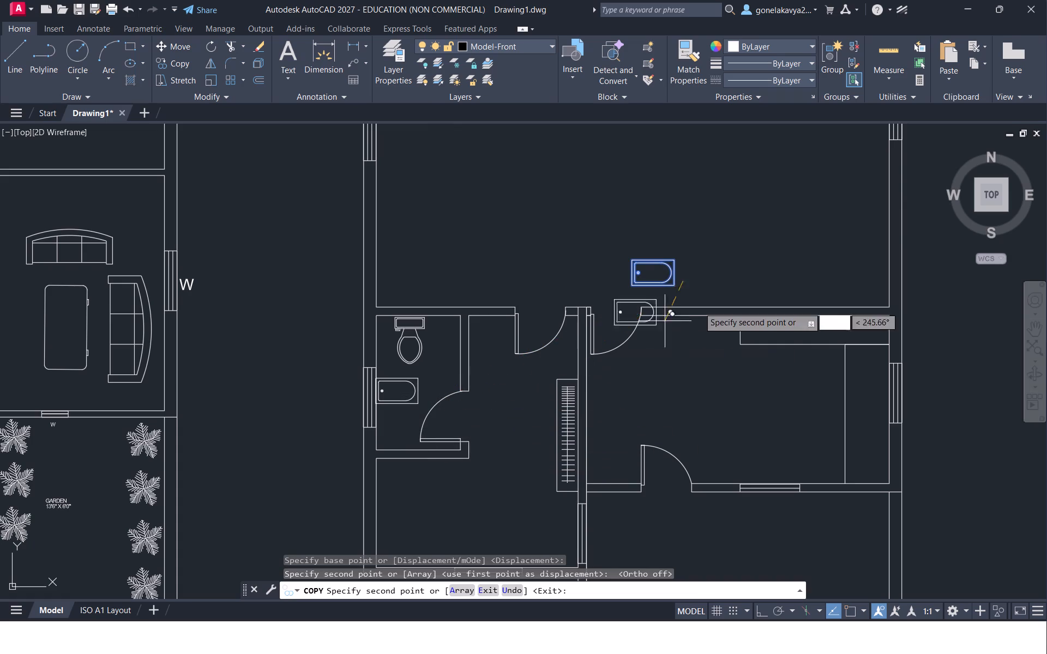
pyautogui.press('Escape')
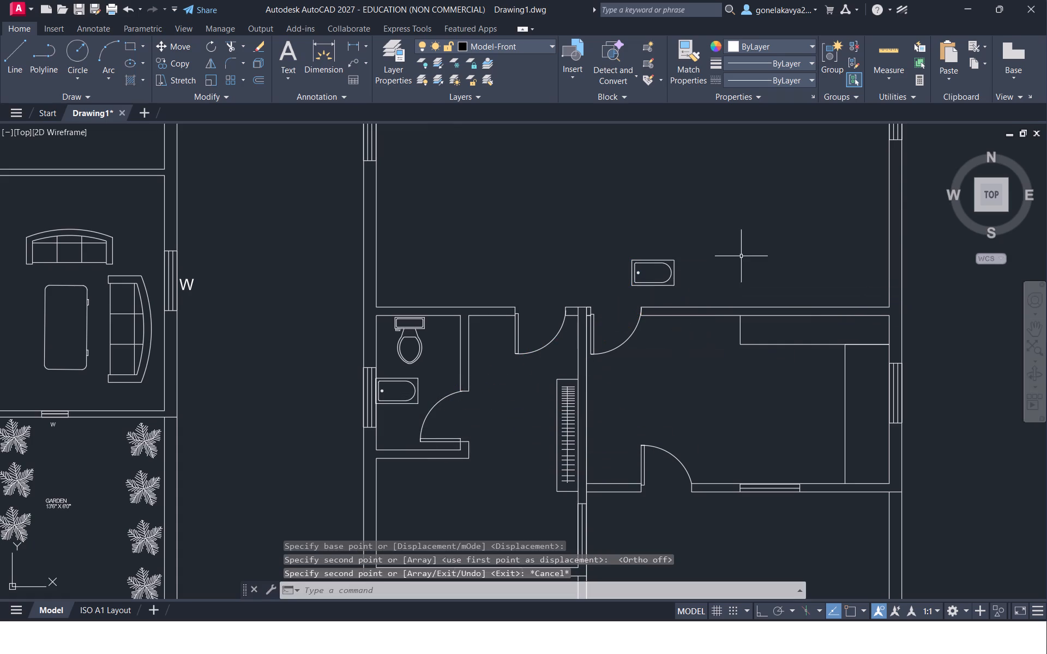
# Delete the leftover bathtub from the second plan's large central room.
pyautogui.moveTo(654, 301); pyautogui.dragTo(707, 265)
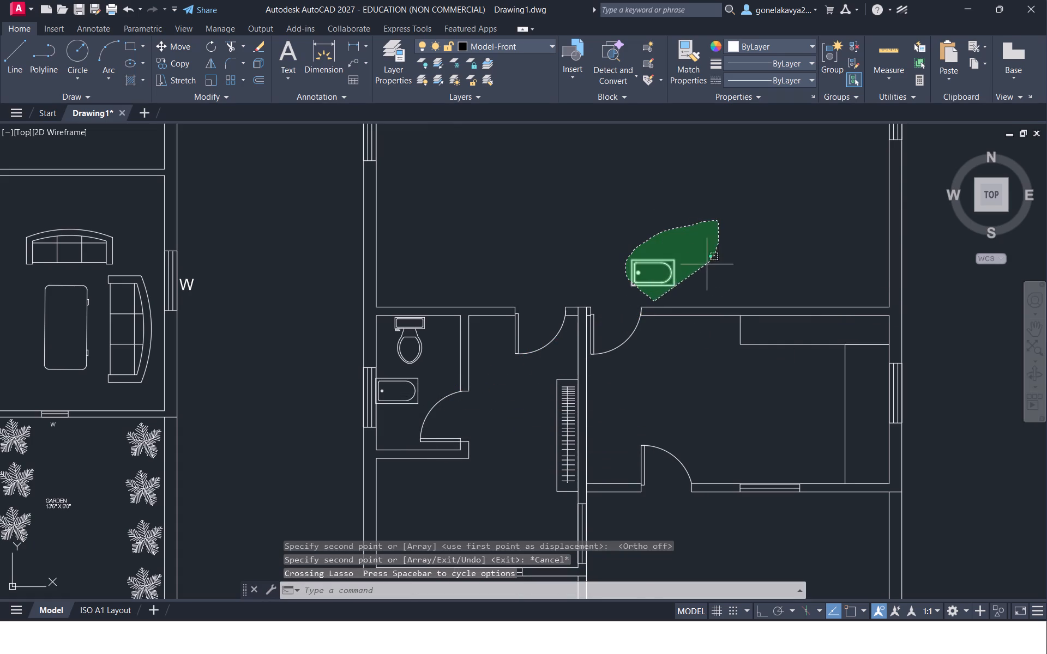
pyautogui.moveTo(707, 265); pyautogui.dragTo(706, 265)
pyautogui.press('Delete')
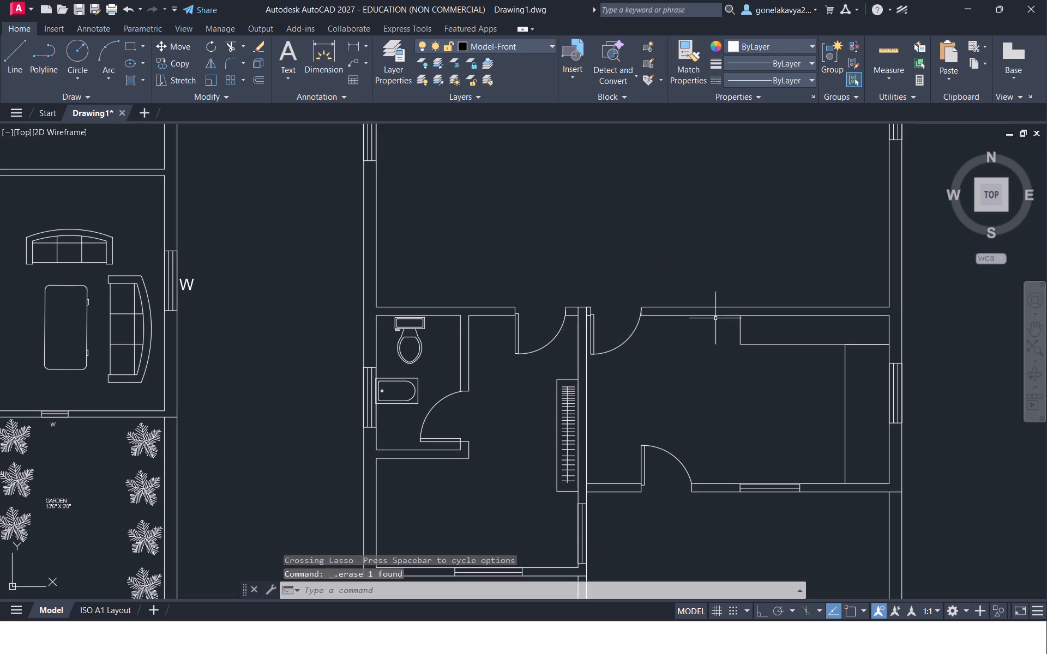
# With Ortho on, draw a narrow unit 8" deep and about 7'-2" long along the lower wall of the second plan's upper-left room.
pyautogui.scroll(-1, 718, 415)
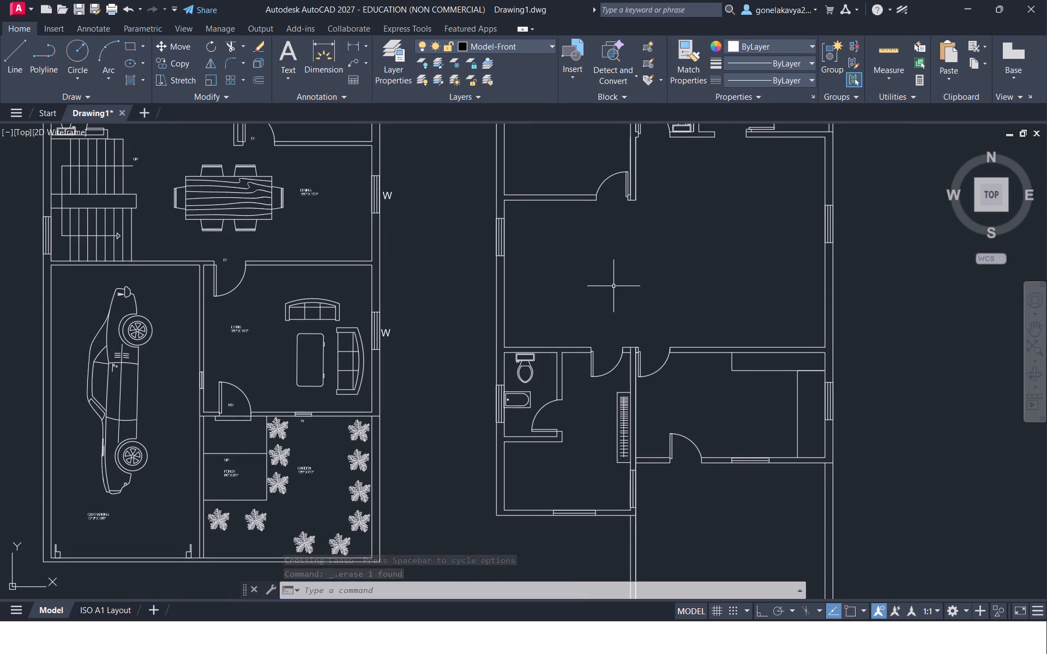
pyautogui.moveTo(615, 286); pyautogui.dragTo(576, 310, button='middle')
pyautogui.scroll(1, 561, 299)
pyautogui.moveTo(552, 290); pyautogui.dragTo(575, 355, button='middle')
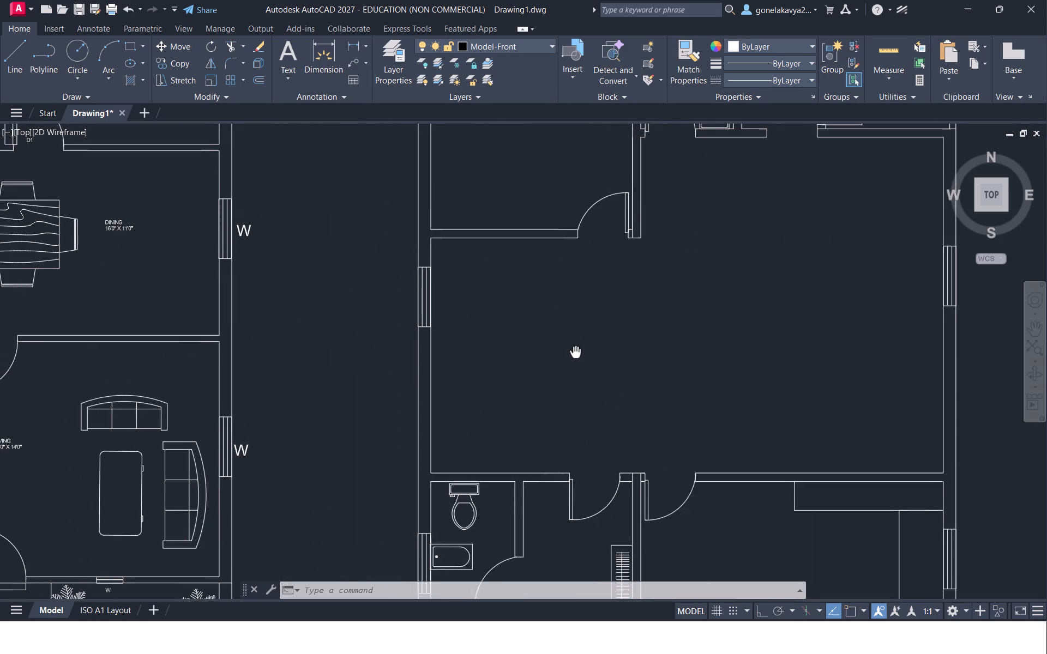
pyautogui.moveTo(575, 355); pyautogui.dragTo(576, 357, button='middle')
pyautogui.scroll(-1, 576, 357)
pyautogui.moveTo(544, 341); pyautogui.dragTo(528, 421, button='middle')
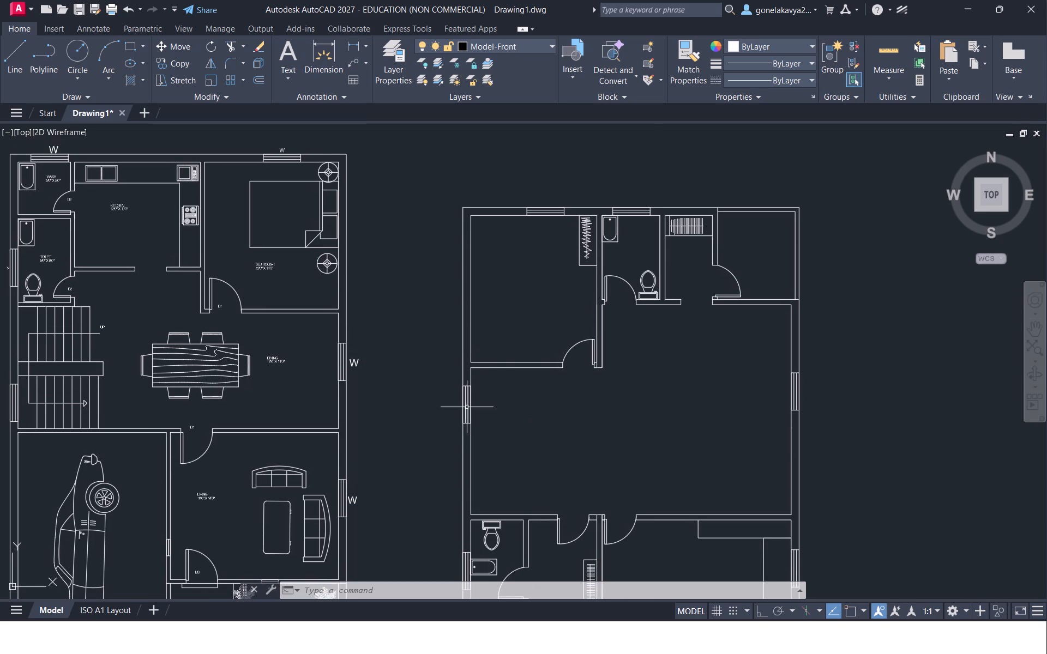
pyautogui.scroll(1, 479, 389)
pyautogui.moveTo(510, 407); pyautogui.dragTo(471, 431, button='middle')
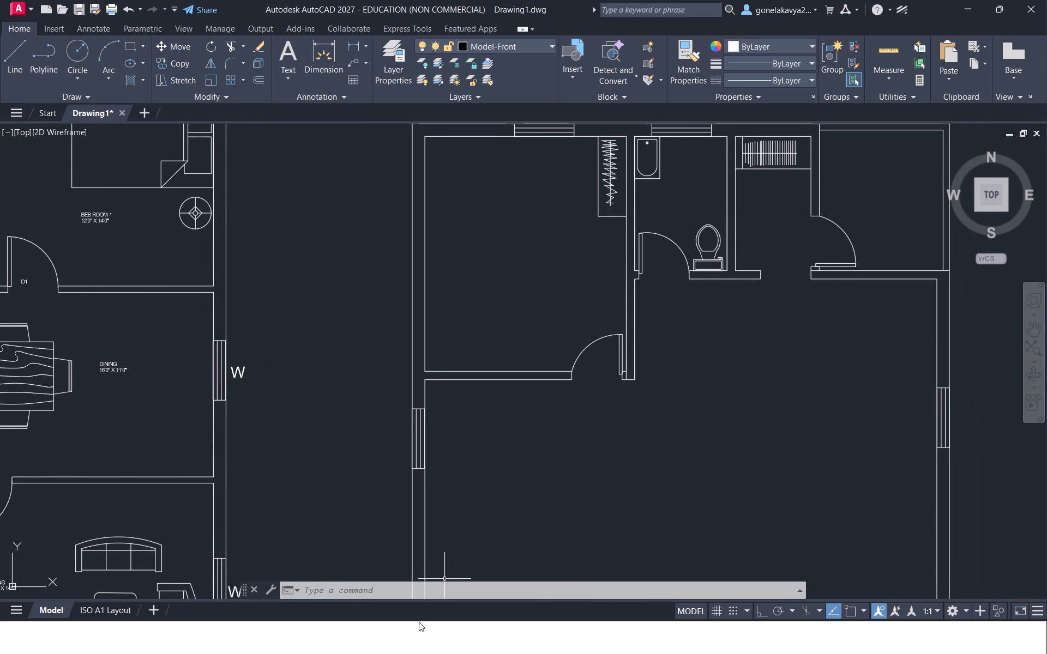
pyautogui.press('l')
pyautogui.press('Return')
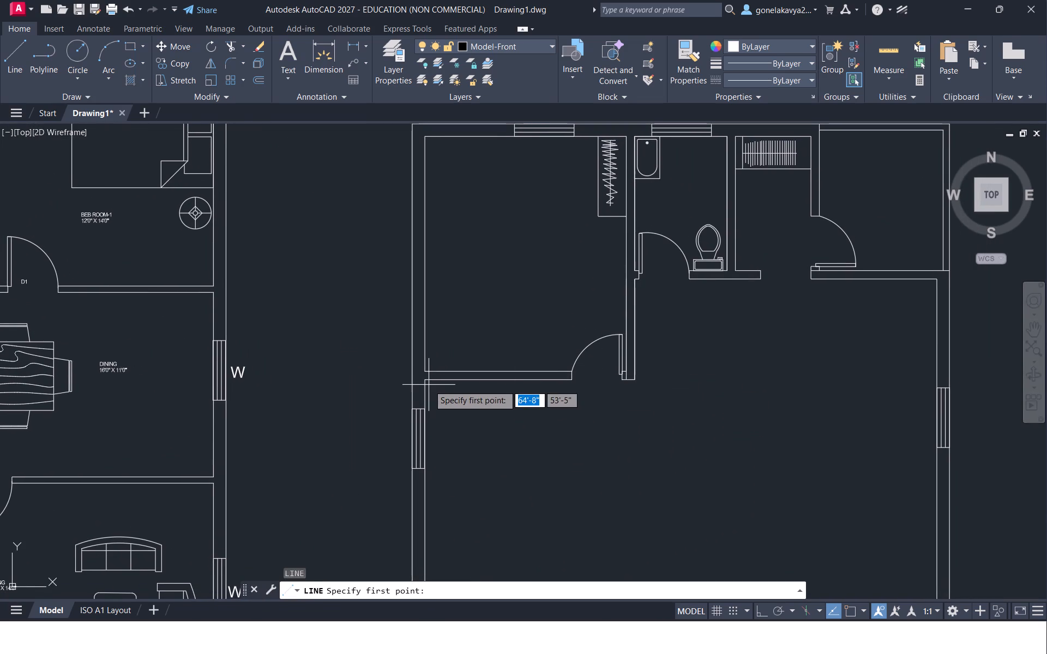
pyautogui.moveTo(456, 329); pyautogui.dragTo(612, 233, button='middle')
pyautogui.scroll(2, 636, 291)
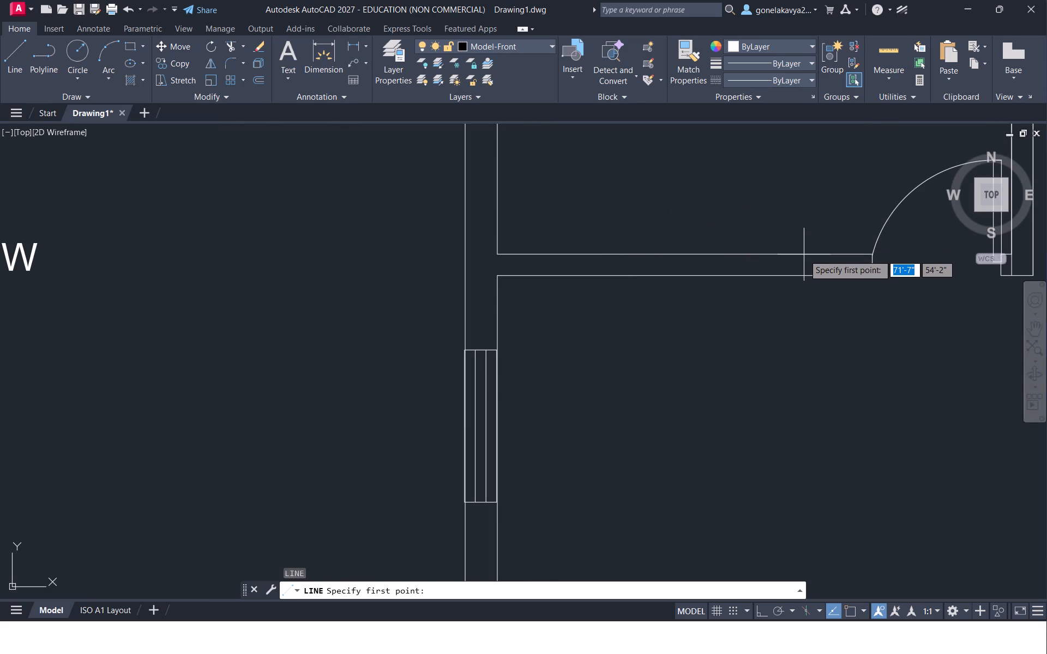
pyautogui.moveTo(804, 255); pyautogui.dragTo(804, 241)
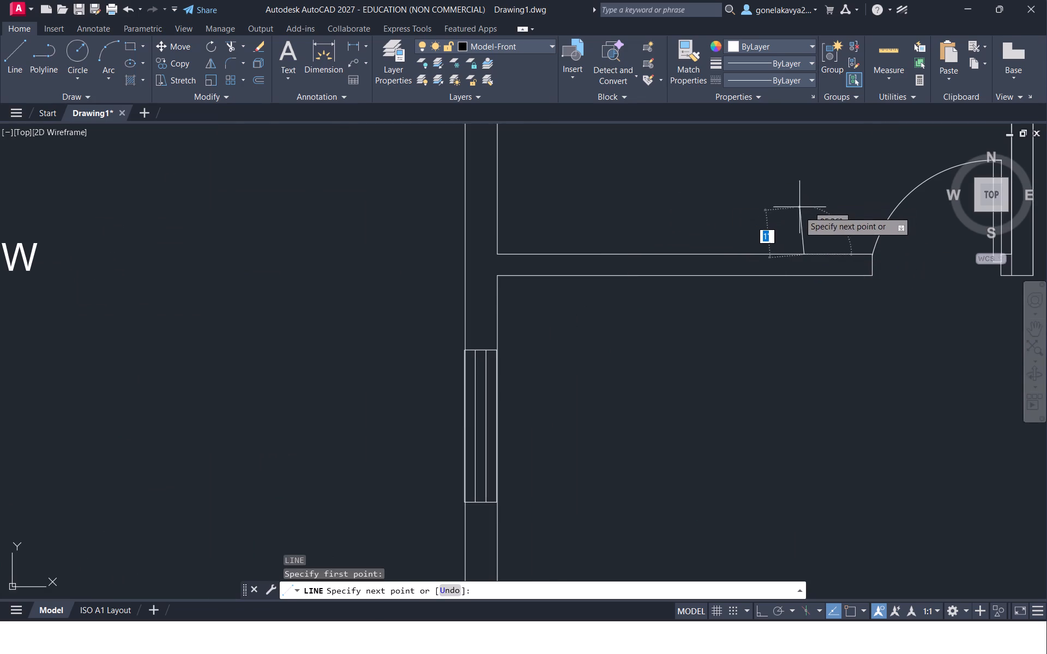
pyautogui.moveTo(761, 610); pyautogui.dragTo(768, 607)
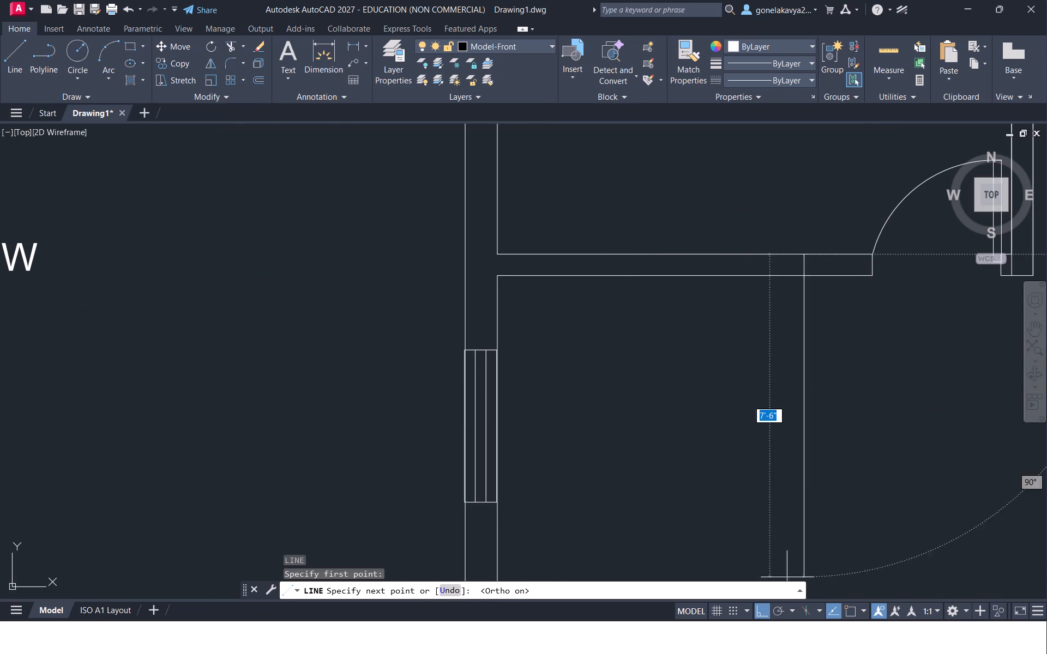
pyautogui.click(817, 227)
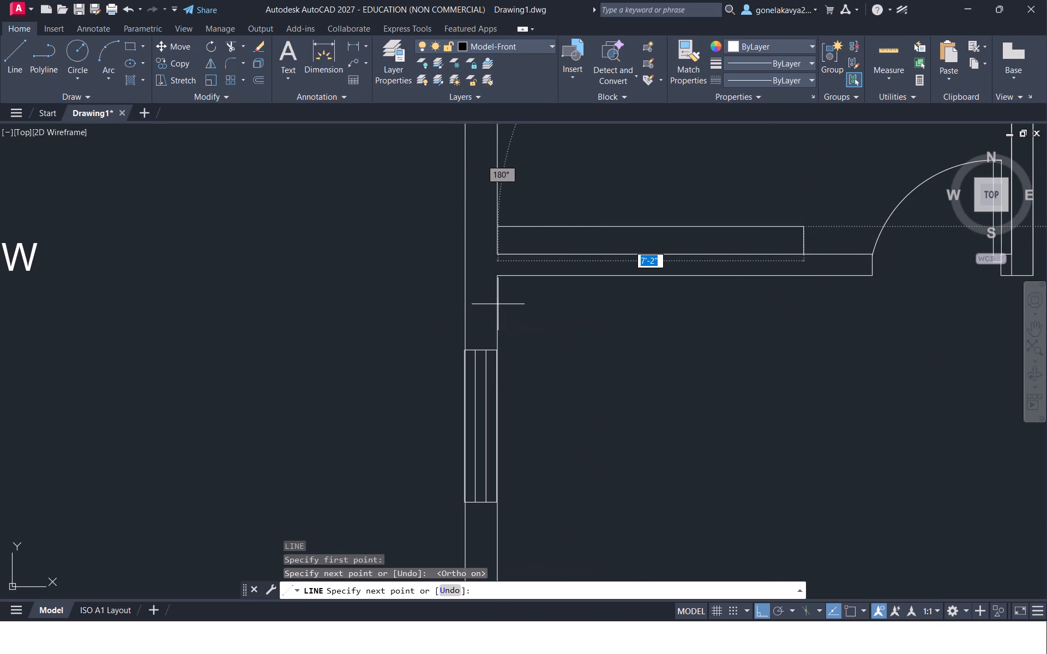
pyautogui.click(498, 304)
pyautogui.press('Escape')
pyautogui.press('`')
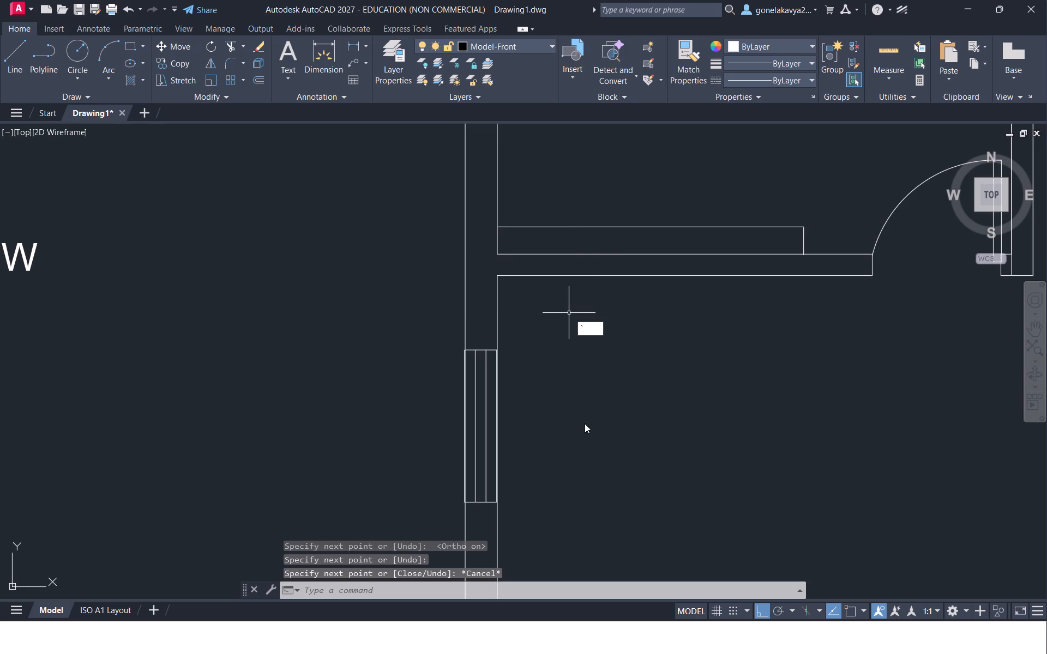
pyautogui.press('Escape')
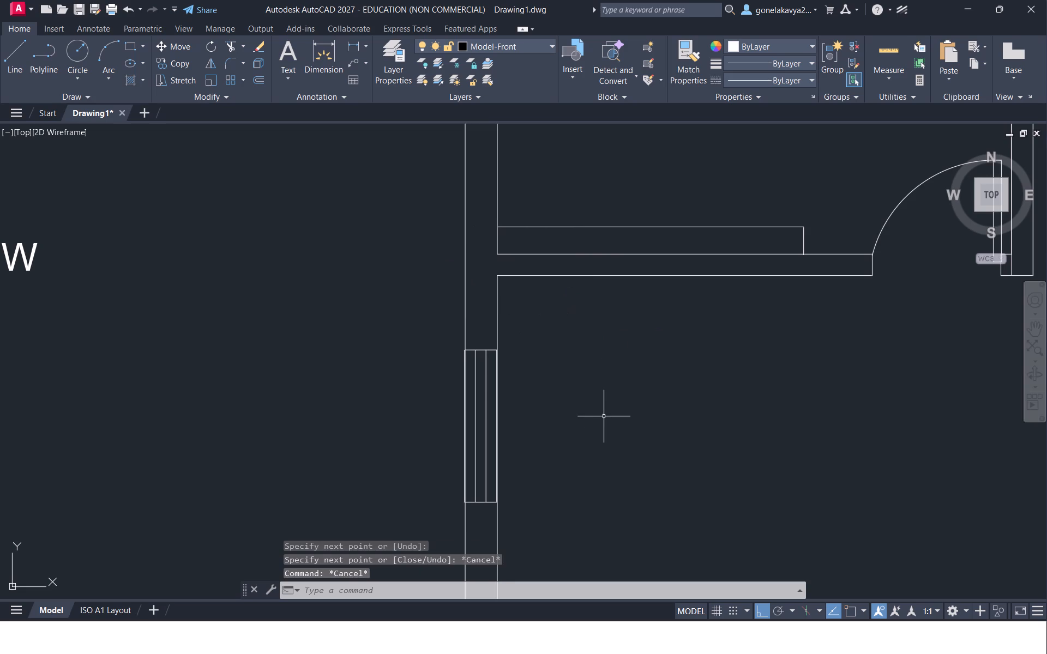
# Move the loose bed block from the symbols beside the furnished plan horizontally to the empty space right of the second plan.
pyautogui.scroll(-1, 603, 417)
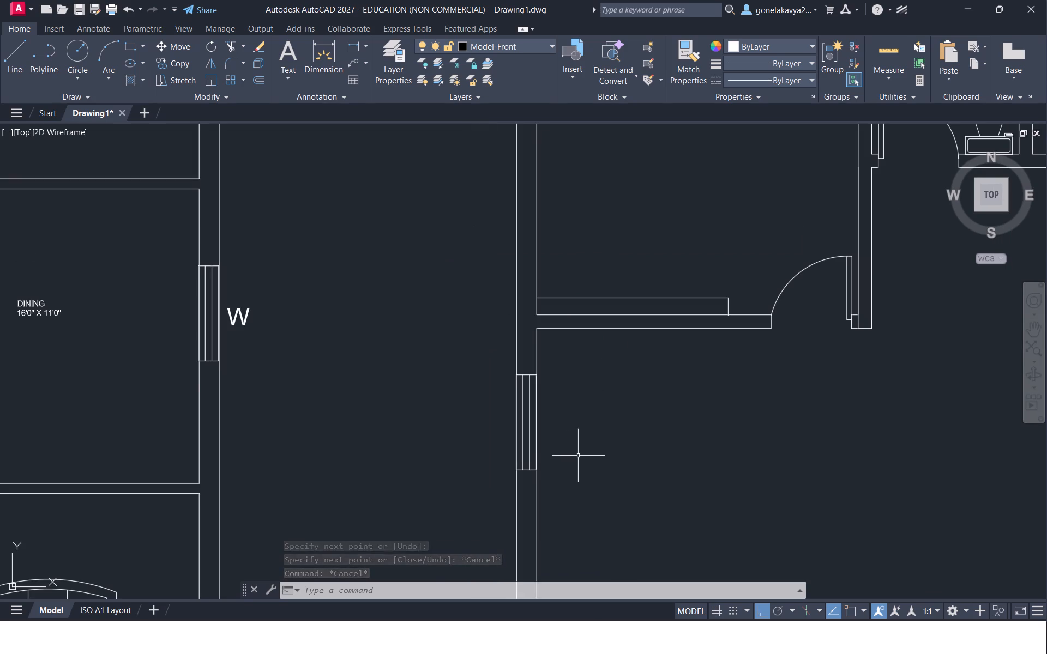
pyautogui.scroll(-2, 579, 487)
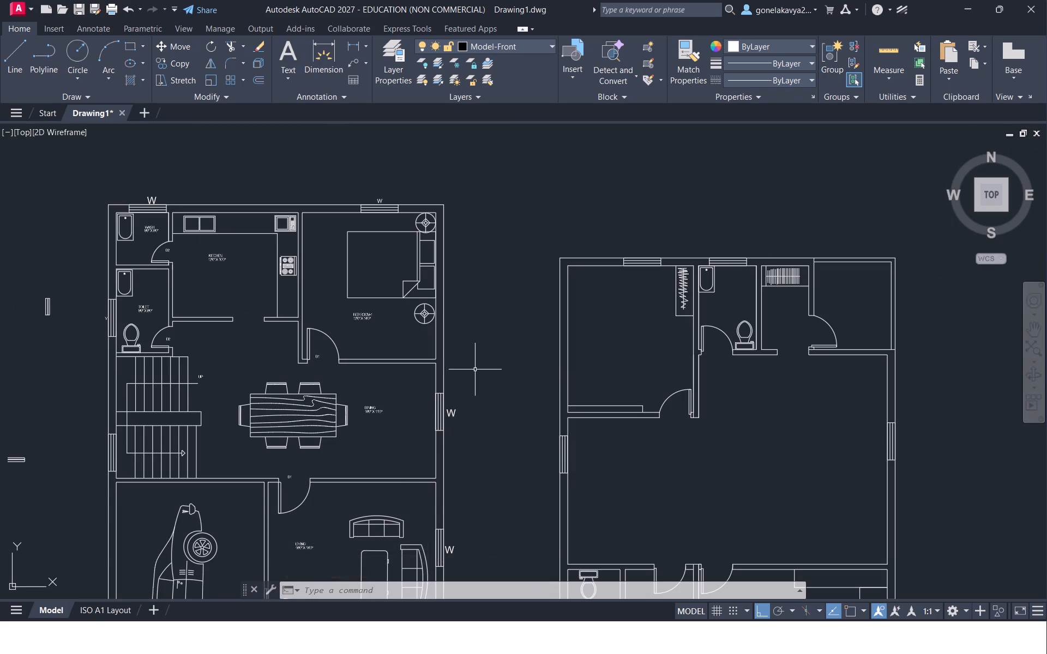
pyautogui.scroll(-1, 455, 392)
pyautogui.moveTo(441, 412); pyautogui.dragTo(777, 270, button='middle')
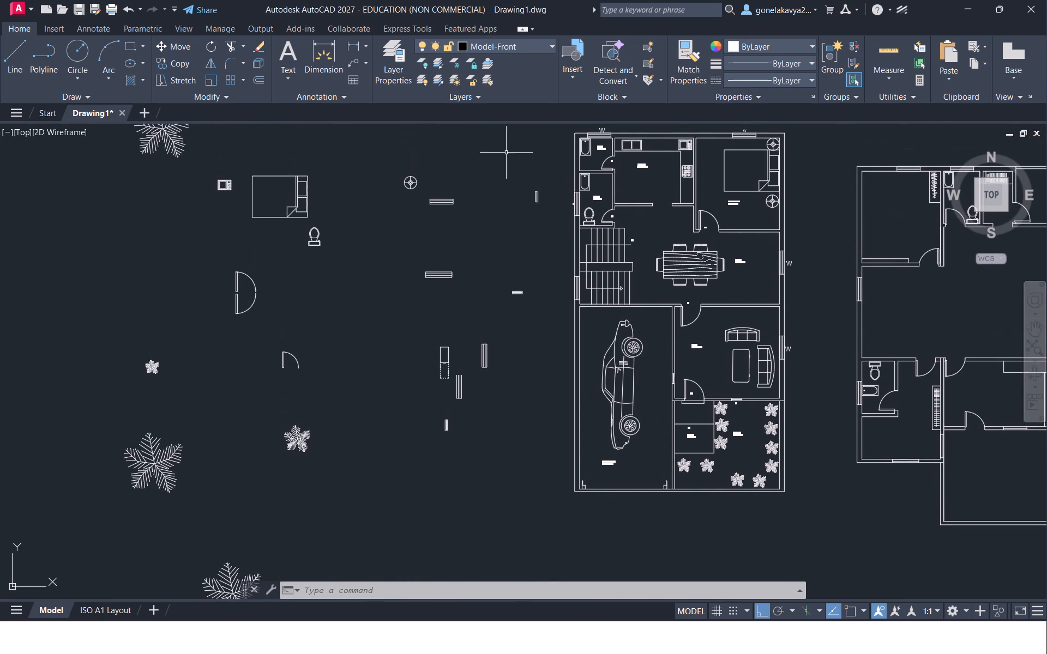
pyautogui.scroll(2, 358, 225)
pyautogui.moveTo(352, 228); pyautogui.dragTo(458, 401, button='middle')
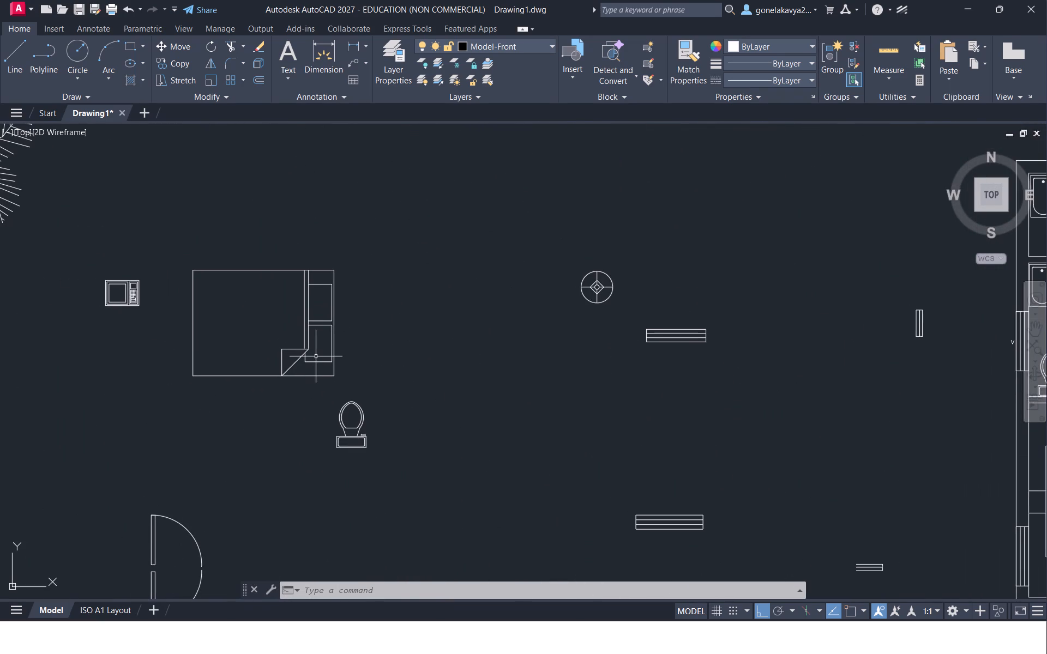
pyautogui.click(315, 356)
pyautogui.click(271, 345)
pyautogui.rightClick(338, 334)
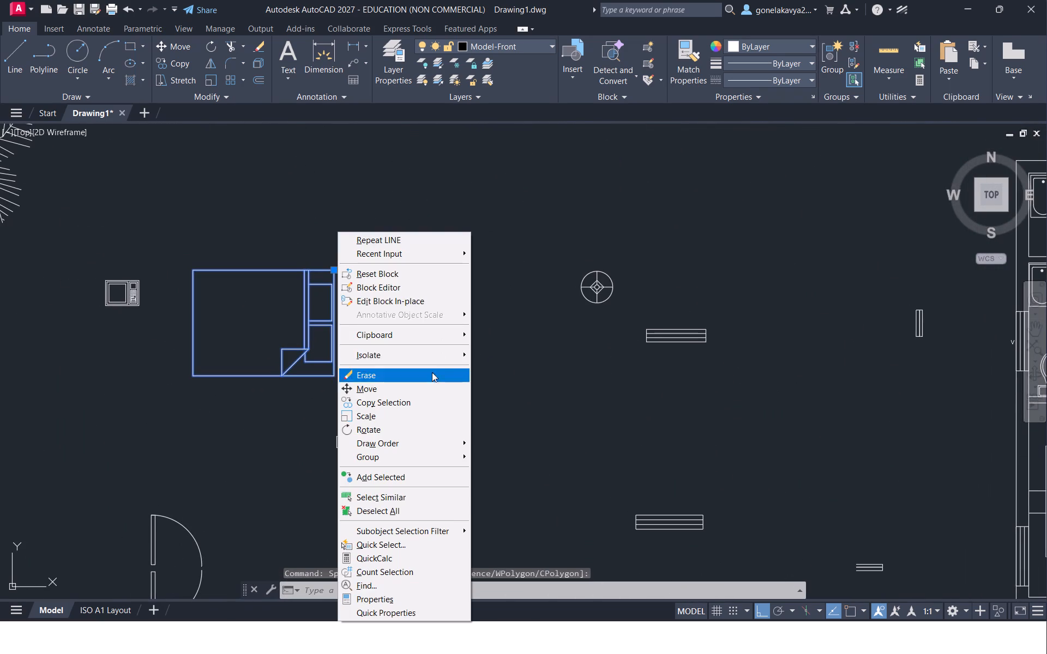
pyautogui.click(429, 392)
pyautogui.moveTo(334, 377); pyautogui.dragTo(431, 377)
pyautogui.scroll(-4, 852, 372)
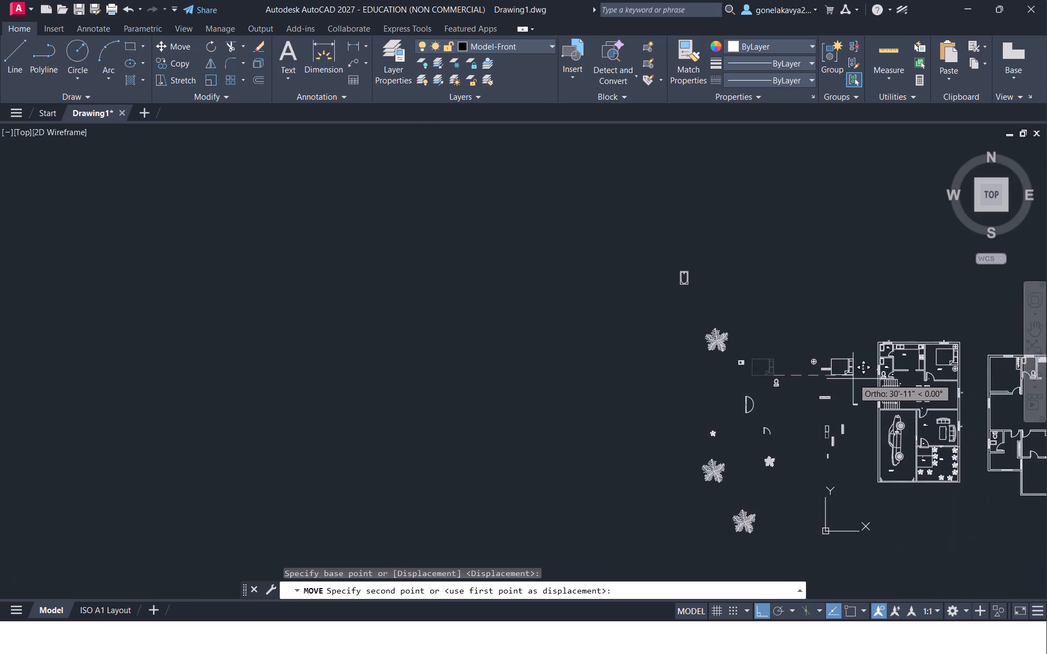
pyautogui.moveTo(853, 379); pyautogui.dragTo(297, 287, button='middle')
pyautogui.click(581, 317)
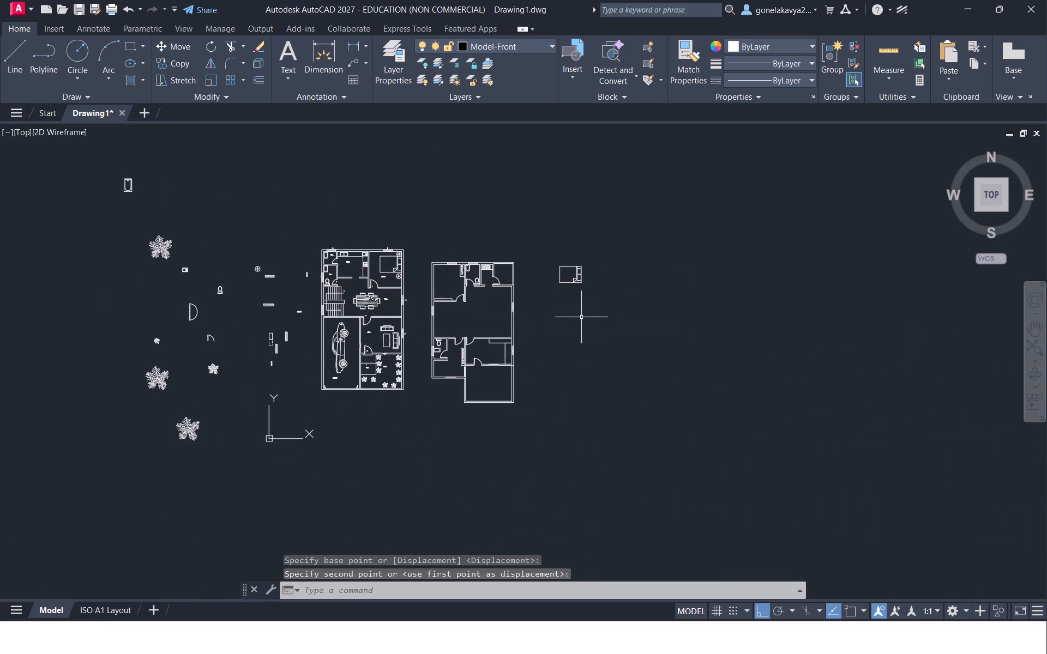
pyautogui.press('Escape')
# Rotate the moved bed 180° about a base point below and to its right, so its pillows face left.
pyautogui.scroll(1, 558, 314)
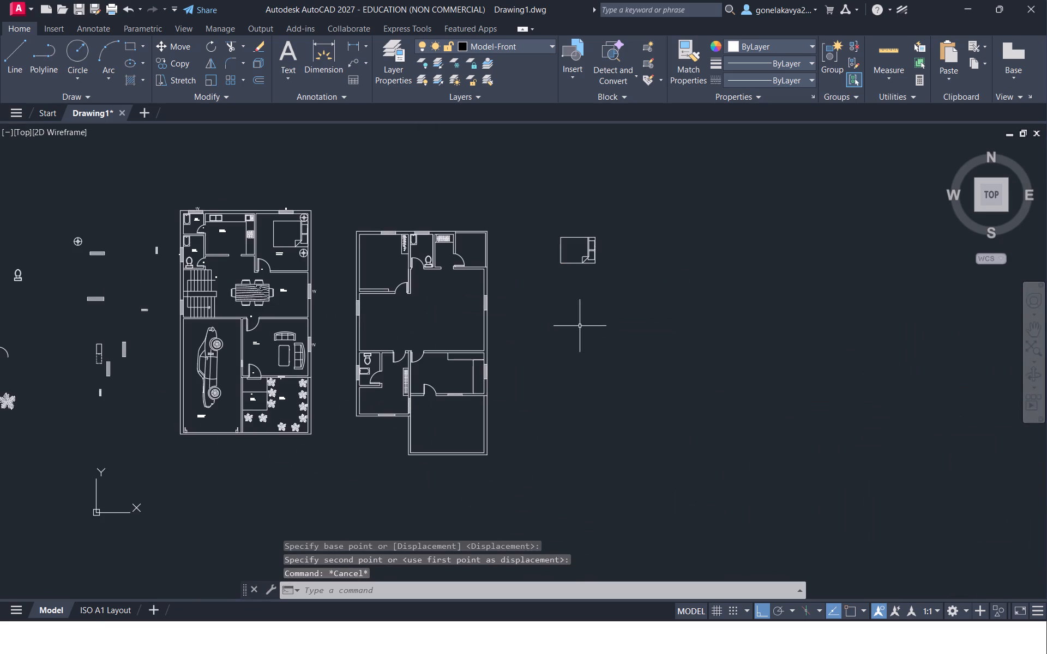
pyautogui.click(593, 261)
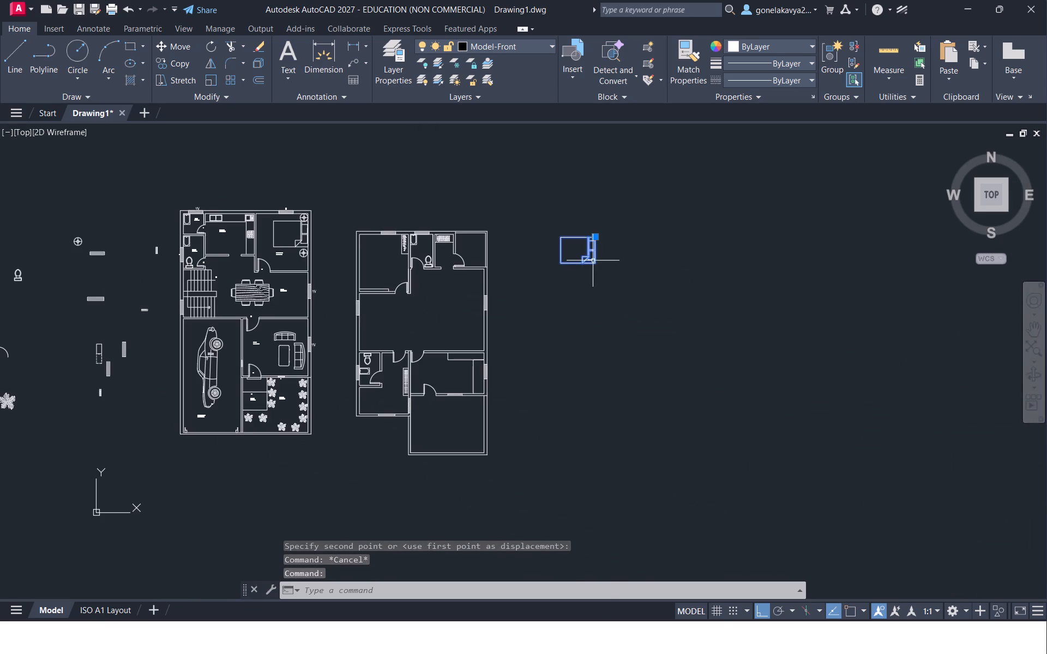
pyautogui.rightClick(593, 261)
pyautogui.click(678, 427)
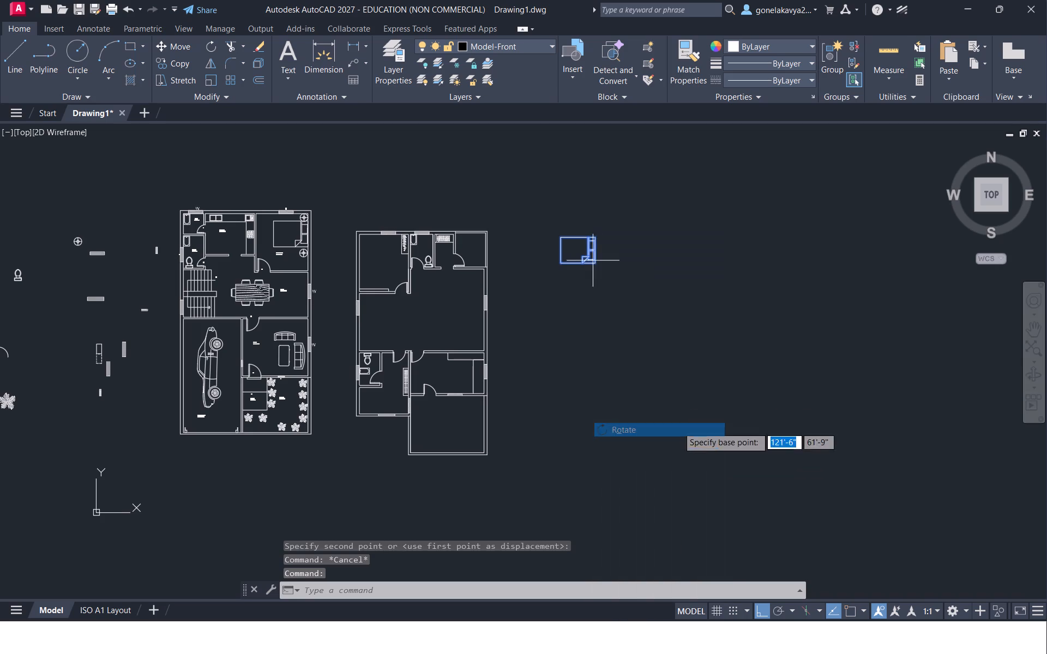
pyautogui.click(687, 396)
pyautogui.click(574, 337)
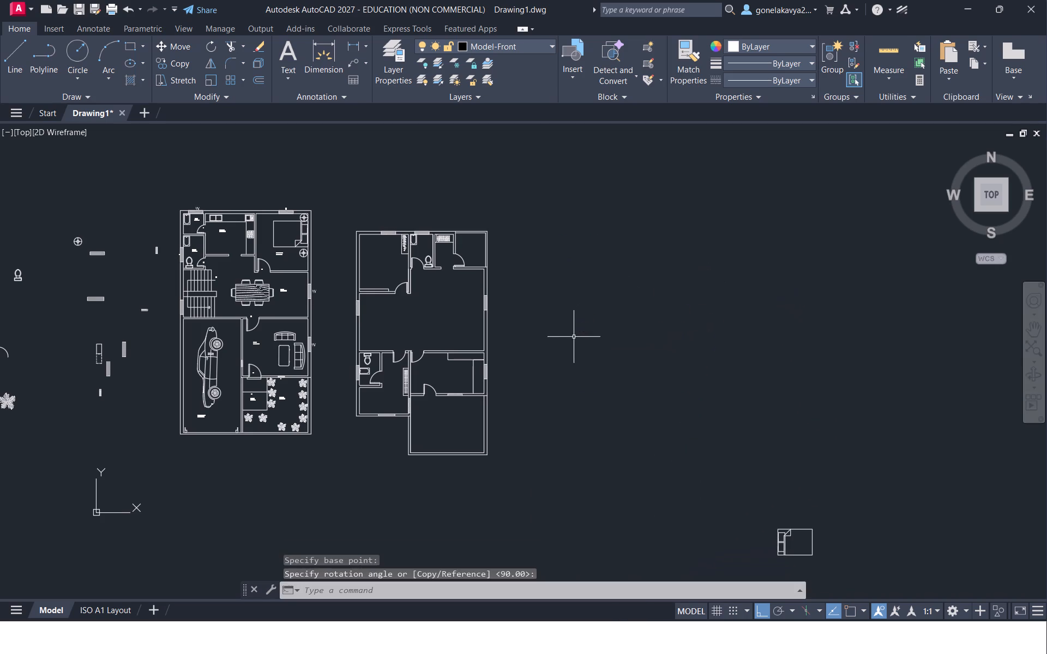
# With Ortho off, copy the rotated bed into the second plan's upper-left room, its pillows against the left wall.
pyautogui.click(800, 529)
pyautogui.rightClick(800, 529)
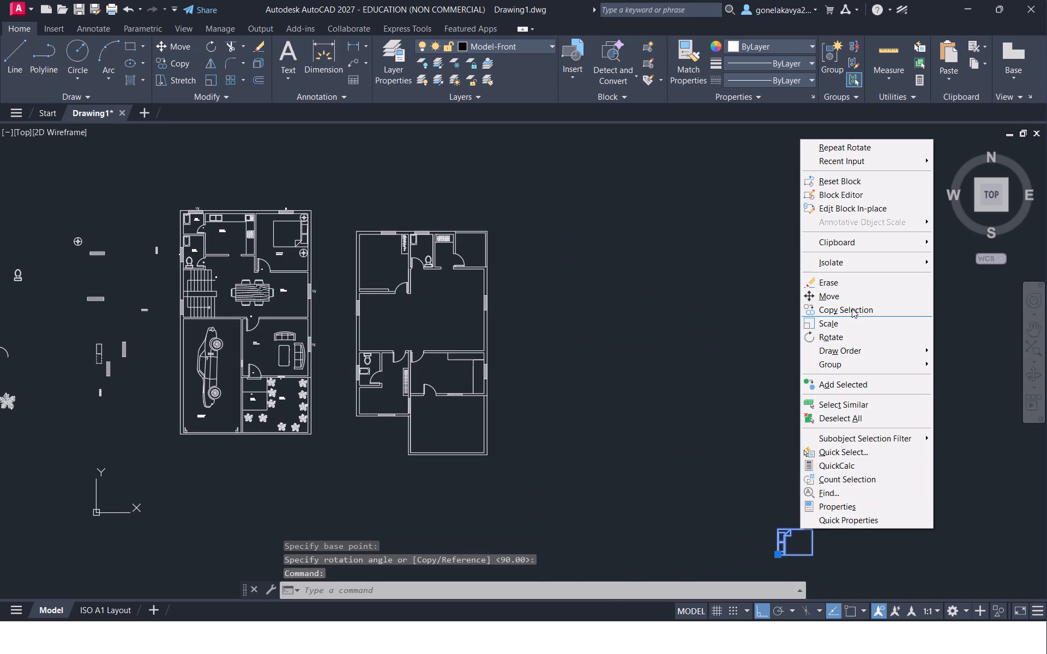
pyautogui.click(852, 308)
pyautogui.click(827, 464)
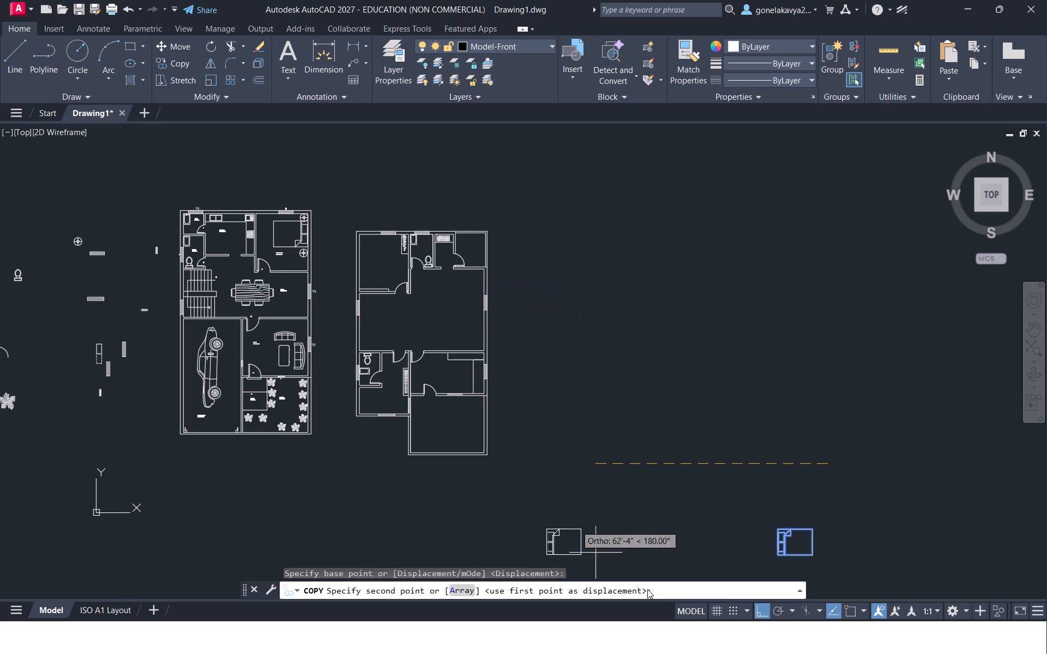
pyautogui.click(767, 610)
pyautogui.scroll(2, 390, 243)
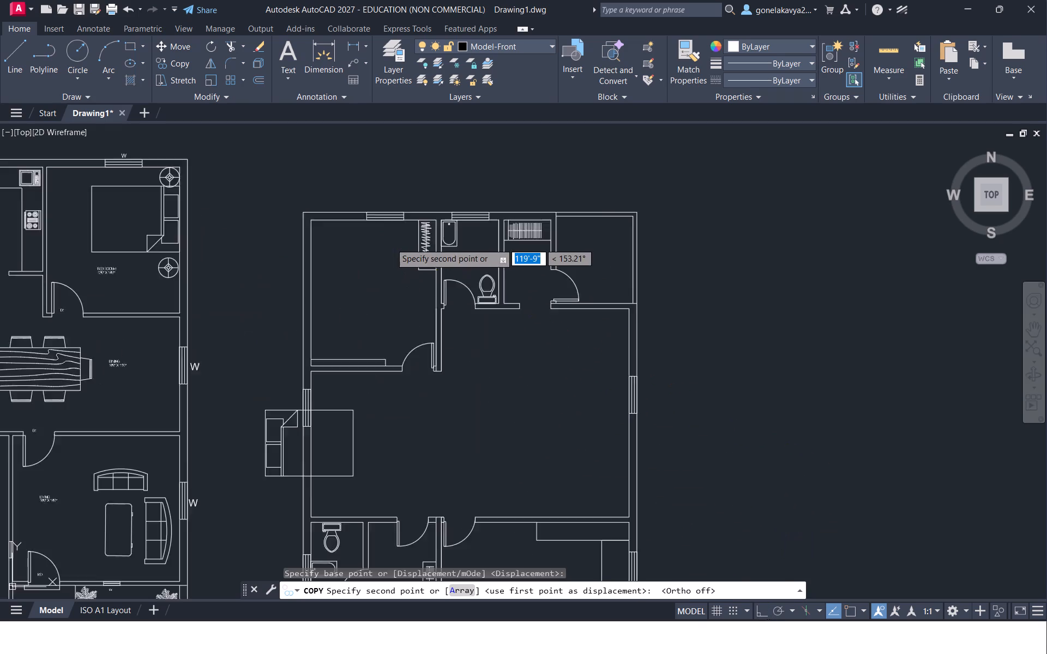
pyautogui.scroll(1, 390, 243)
pyautogui.scroll(-3, 479, 227)
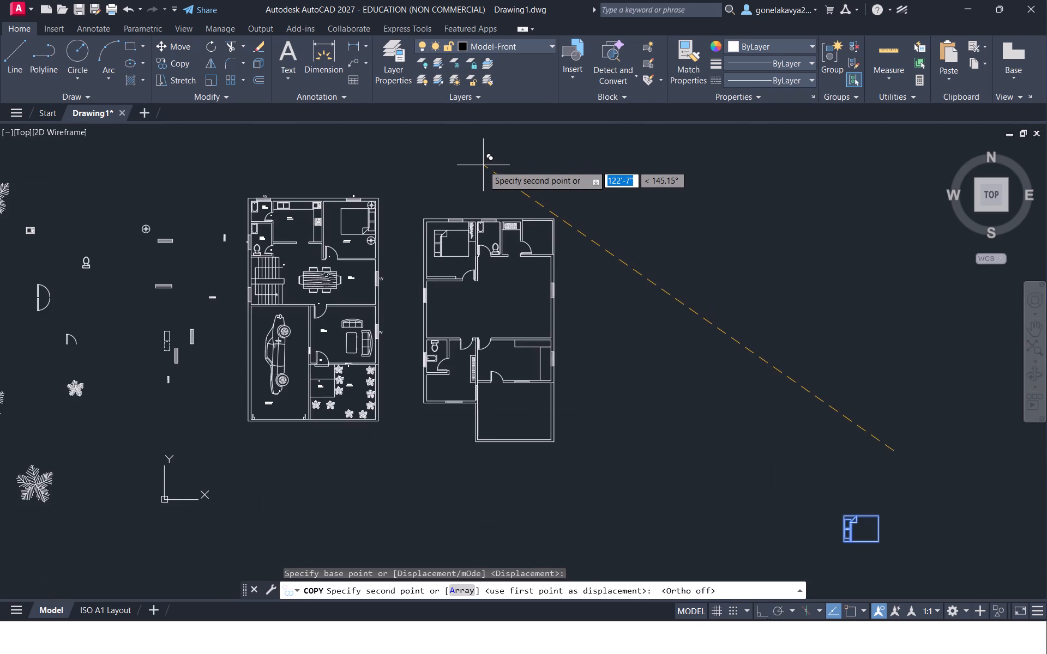
pyautogui.scroll(2, 483, 165)
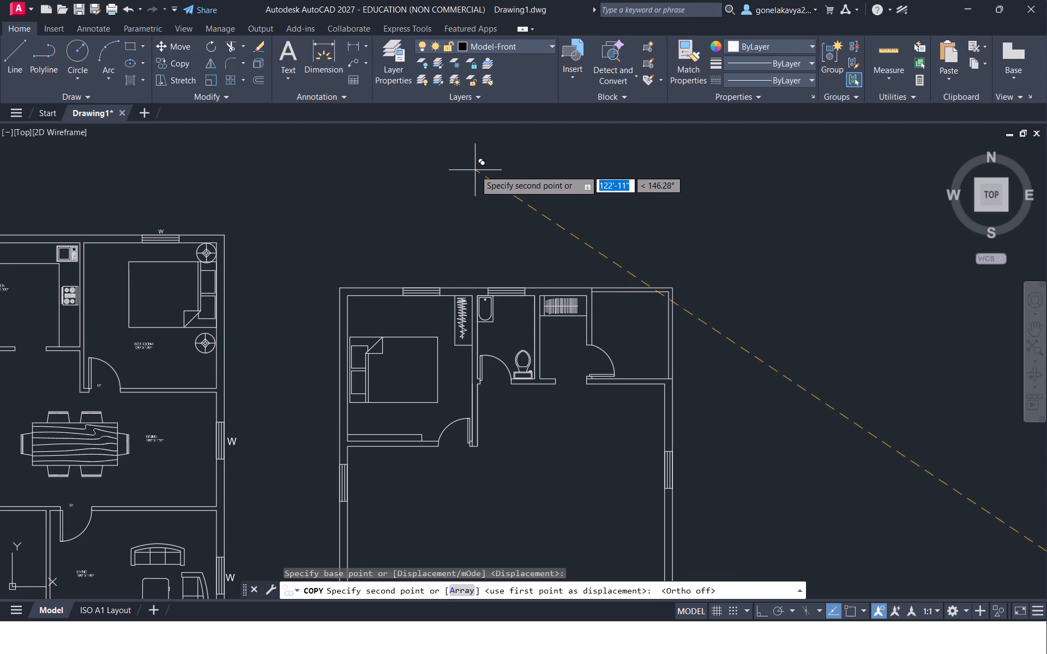
pyautogui.scroll(2, 475, 173)
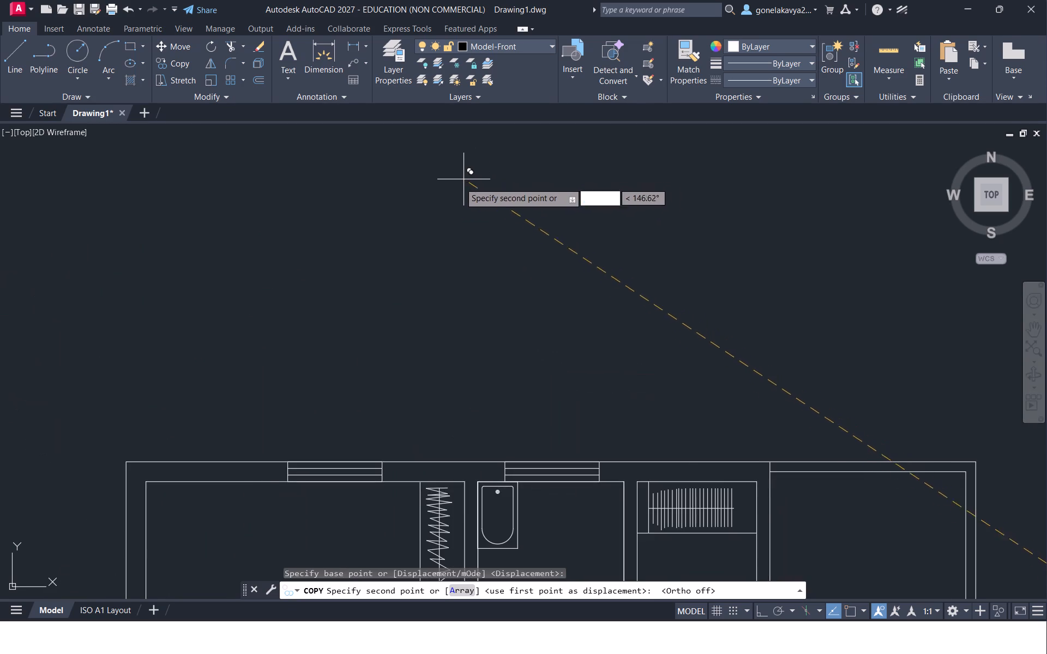
pyautogui.scroll(-2, 453, 197)
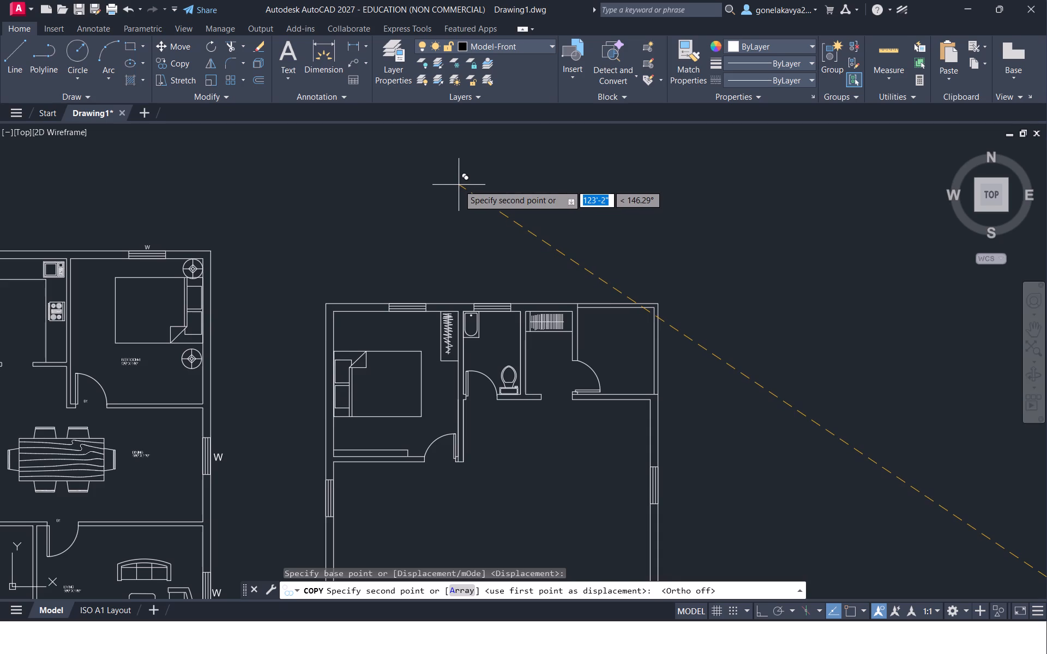
pyautogui.click(459, 185)
pyautogui.press('Escape')
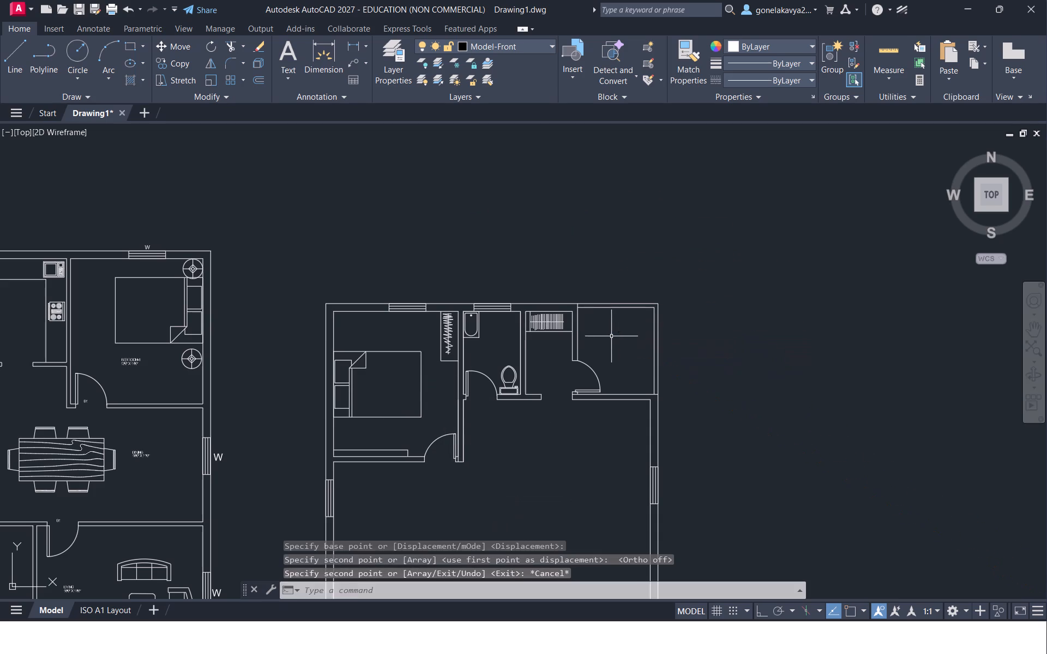
# Copy the round side table from the furnished plan's bedroom to both sides of the bed in the second plan's upper-left room.
pyautogui.scroll(-2, 636, 359)
pyautogui.moveTo(732, 411); pyautogui.dragTo(616, 190, button='middle')
pyautogui.scroll(-1, 616, 190)
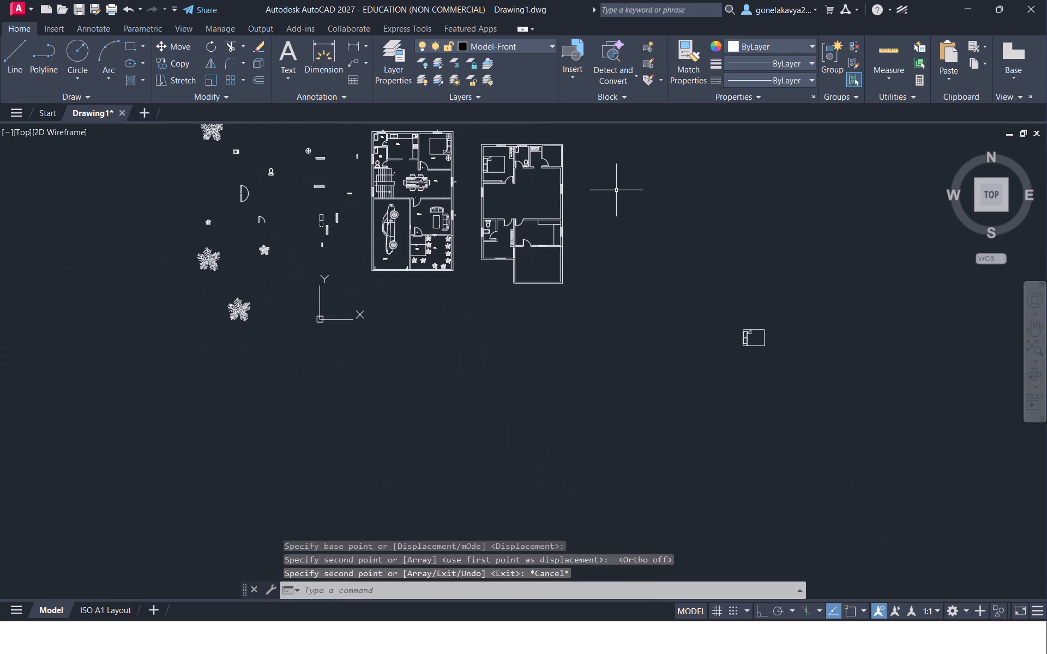
pyautogui.scroll(2, 365, 154)
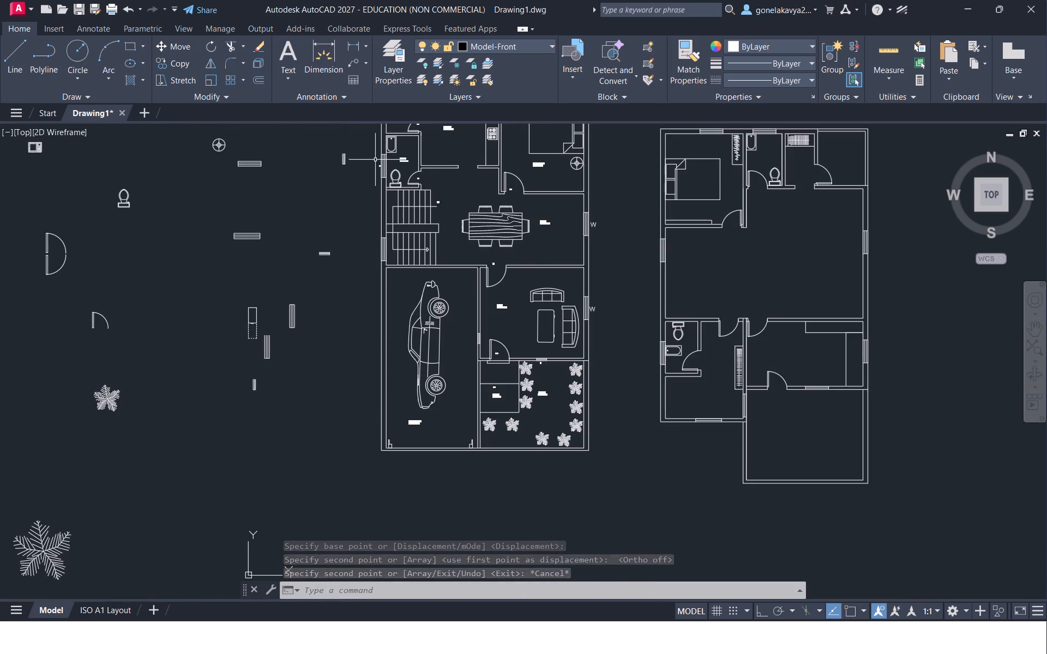
pyautogui.scroll(1, 469, 181)
pyautogui.moveTo(616, 197); pyautogui.dragTo(486, 312, button='middle')
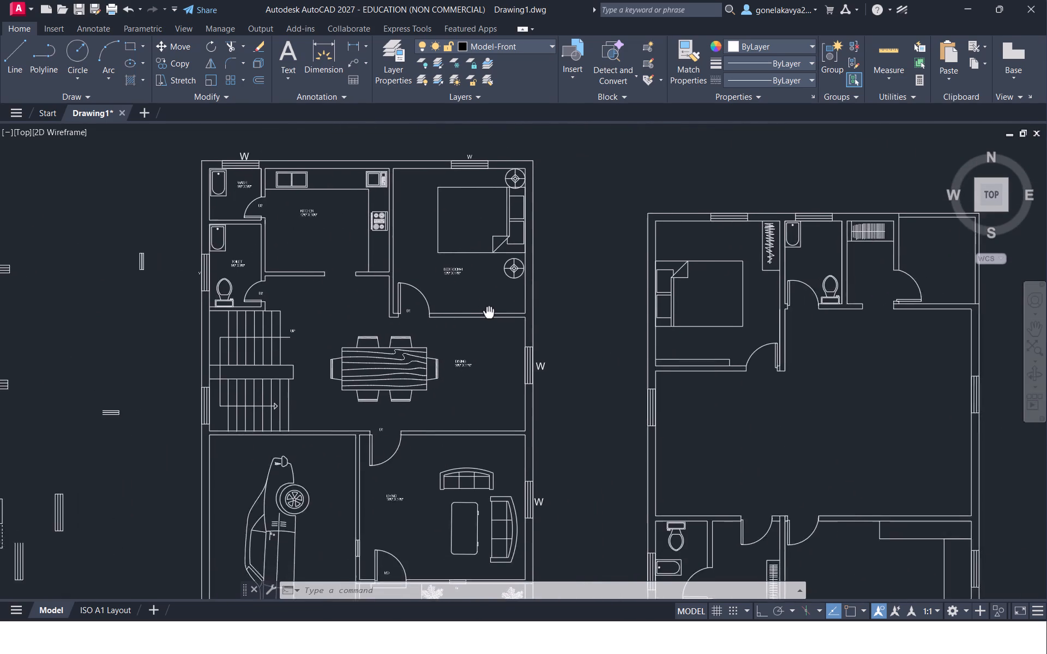
pyautogui.moveTo(486, 312); pyautogui.dragTo(414, 323, button='middle')
pyautogui.click(437, 287)
pyautogui.rightClick(448, 287)
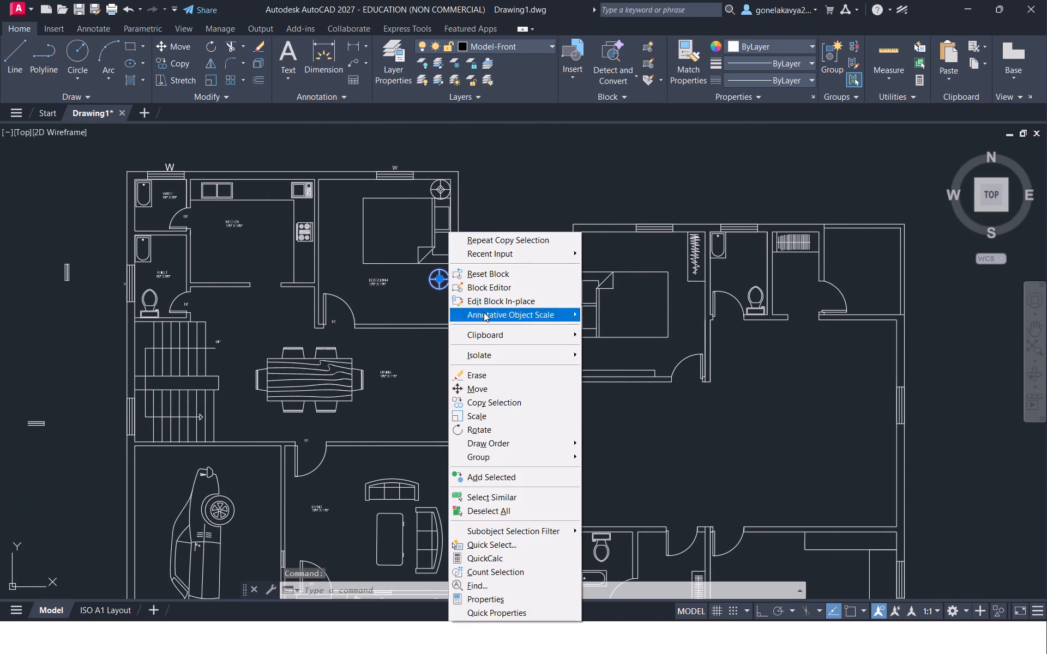
pyautogui.click(508, 403)
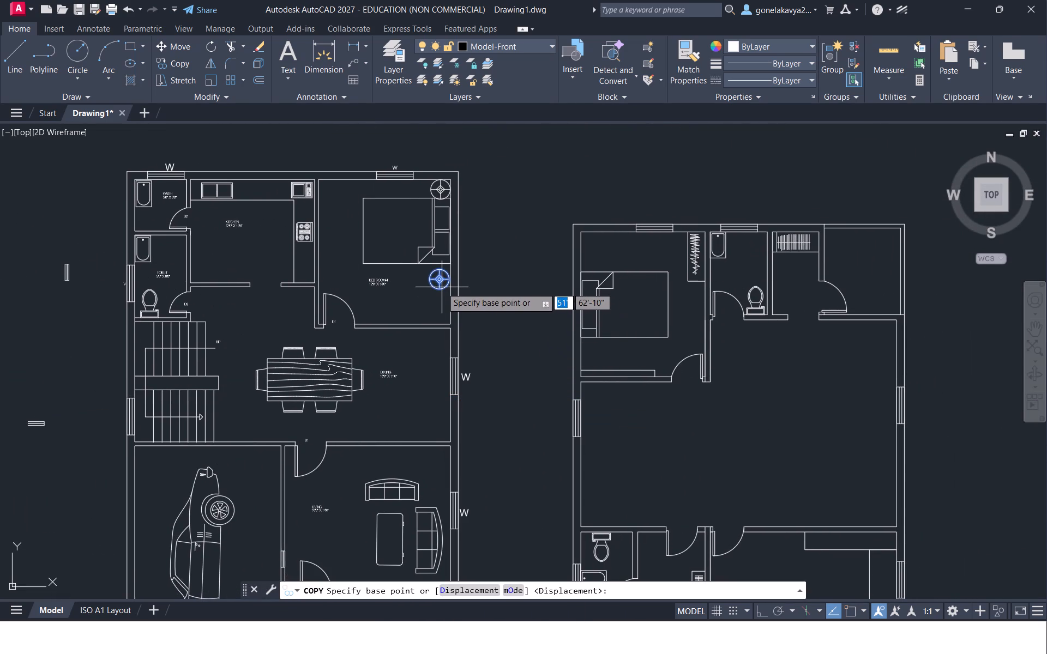
pyautogui.click(442, 287)
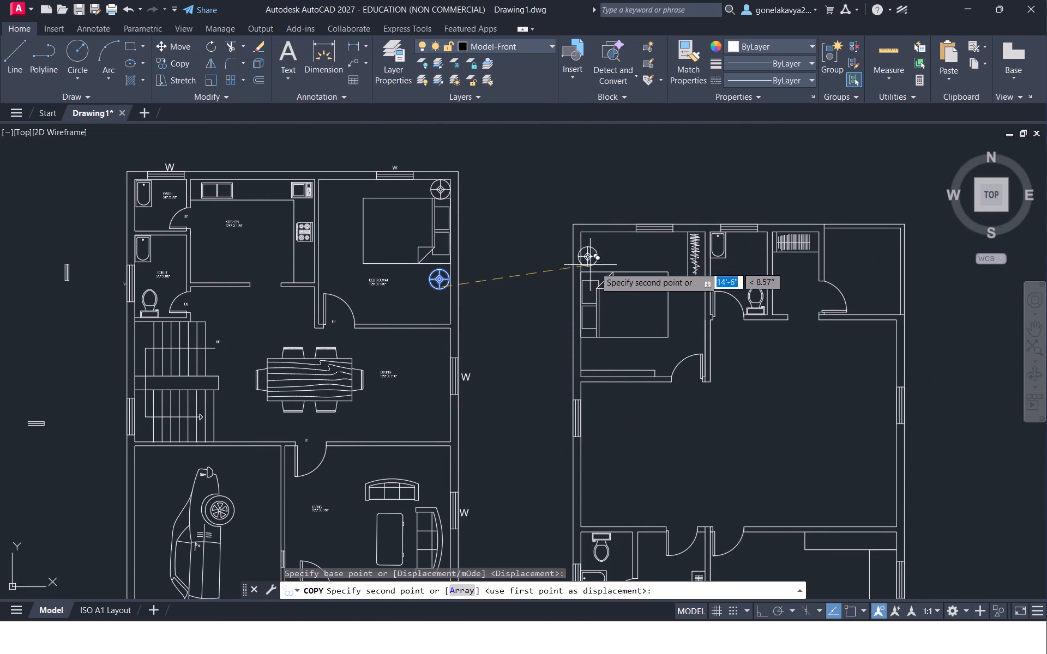
pyautogui.click(597, 268)
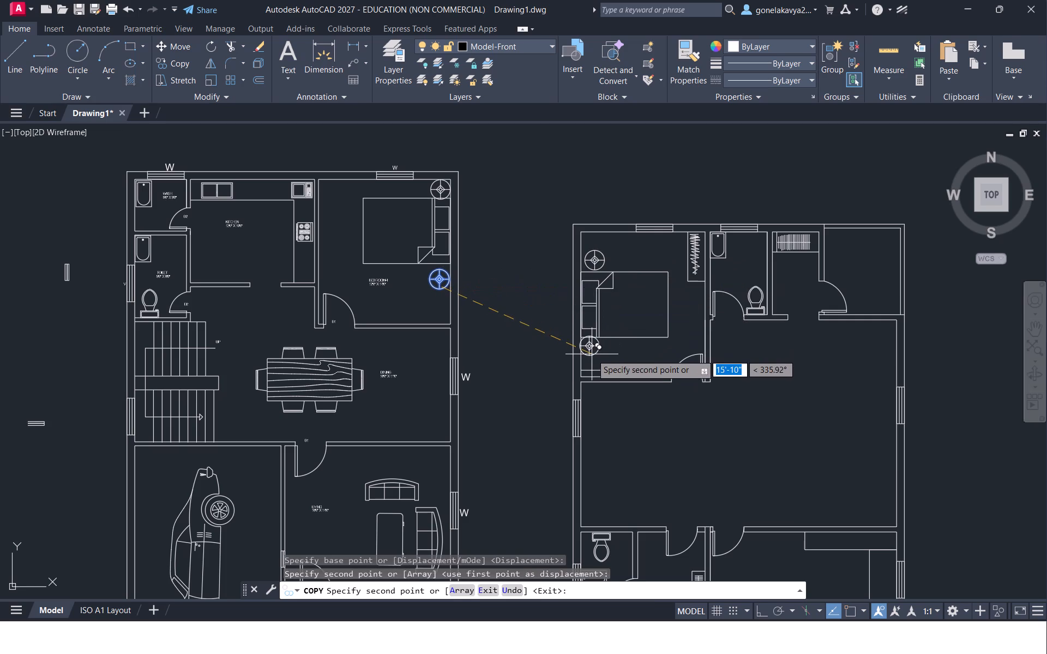
pyautogui.click(594, 361)
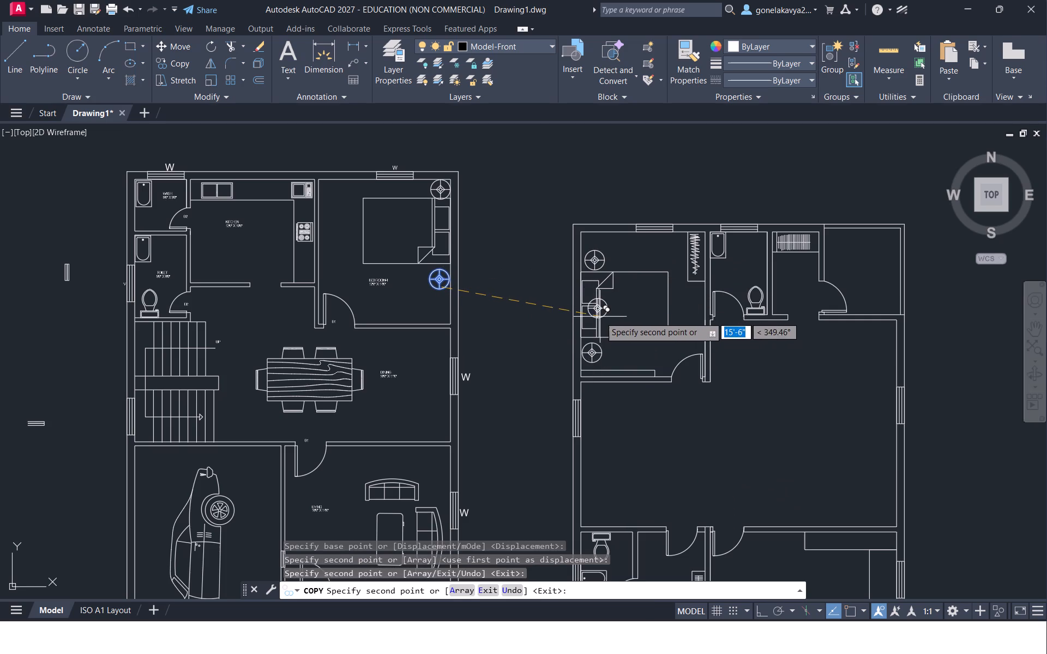
pyautogui.press('Escape')
# Copy the three-seat sofa from the furnished plan's living room into the second plan's large central room, near its lower wall.
pyautogui.moveTo(516, 385); pyautogui.dragTo(472, 201, button='middle')
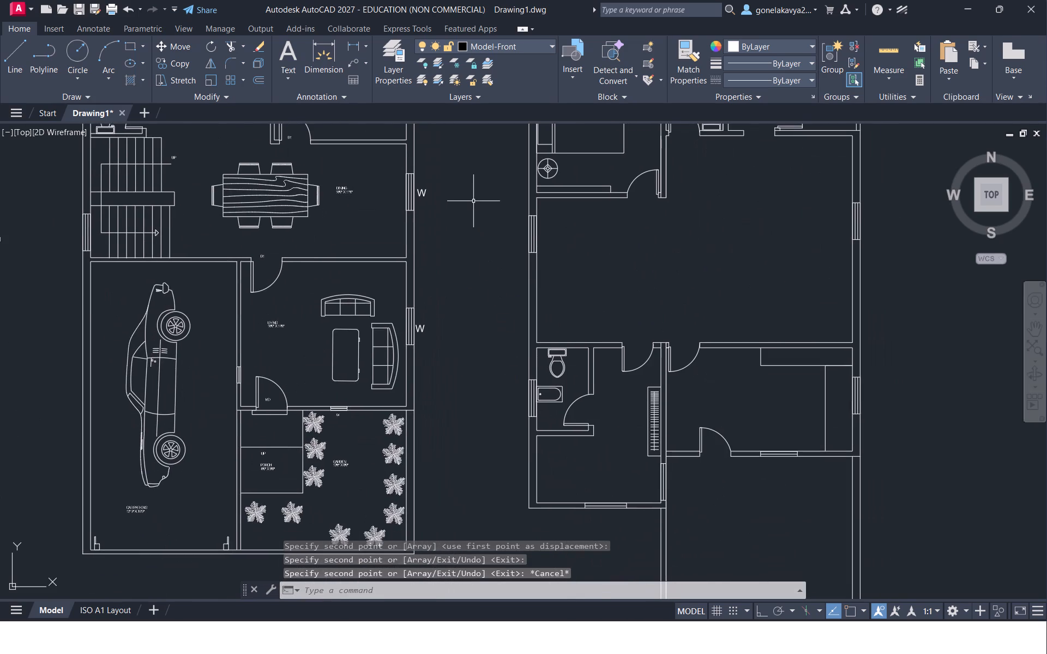
pyautogui.scroll(-1, 474, 215)
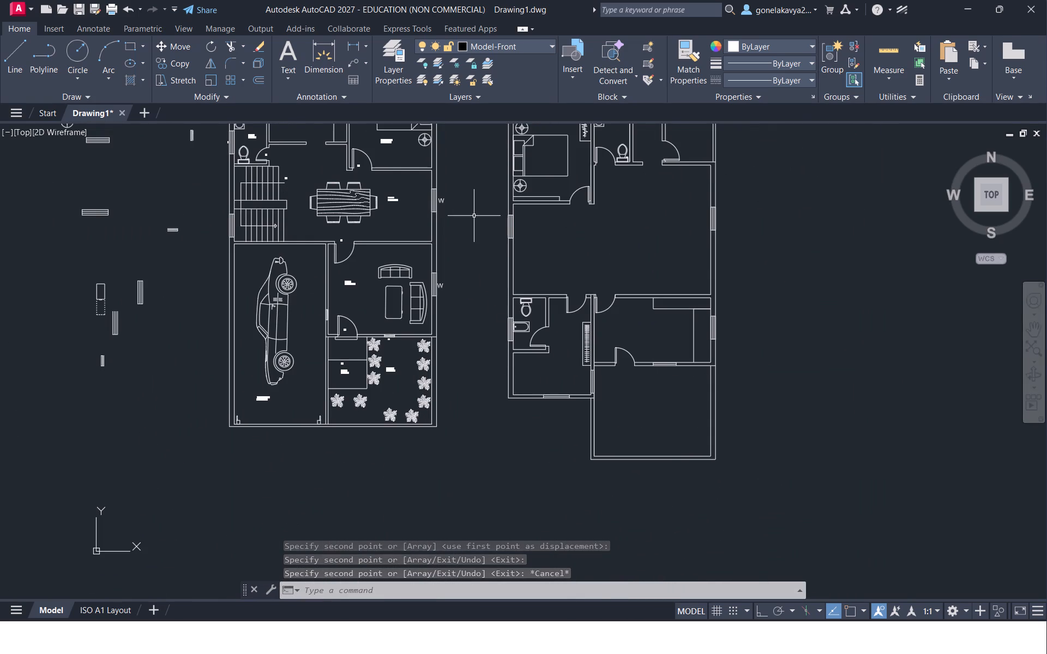
pyautogui.scroll(1, 365, 335)
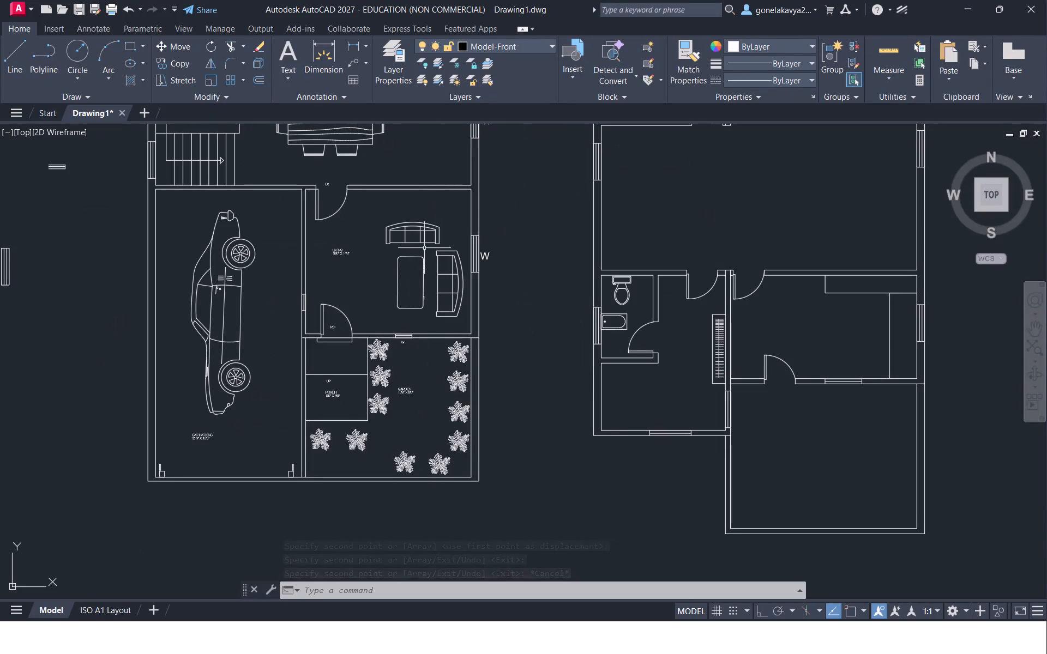
pyautogui.click(456, 284)
pyautogui.rightClick(456, 284)
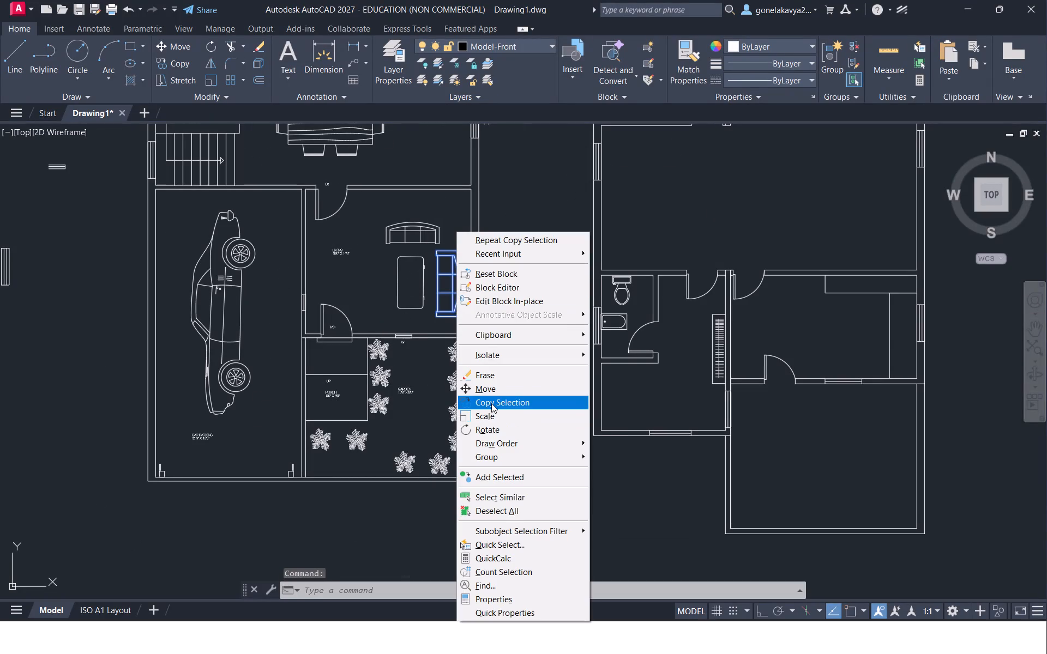
pyautogui.click(491, 403)
pyautogui.click(455, 319)
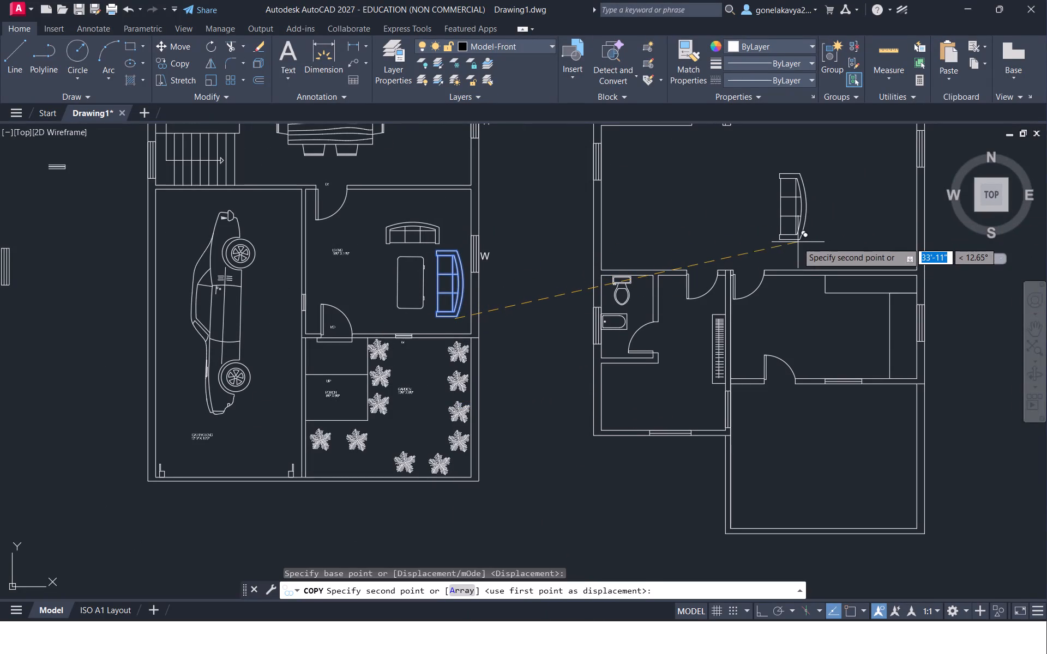
pyautogui.click(795, 243)
pyautogui.press('Escape')
# With Ortho on, rotate the copied sofa 270° about a base point below and to its right, so its back faces down.
pyautogui.moveTo(809, 222); pyautogui.dragTo(796, 226)
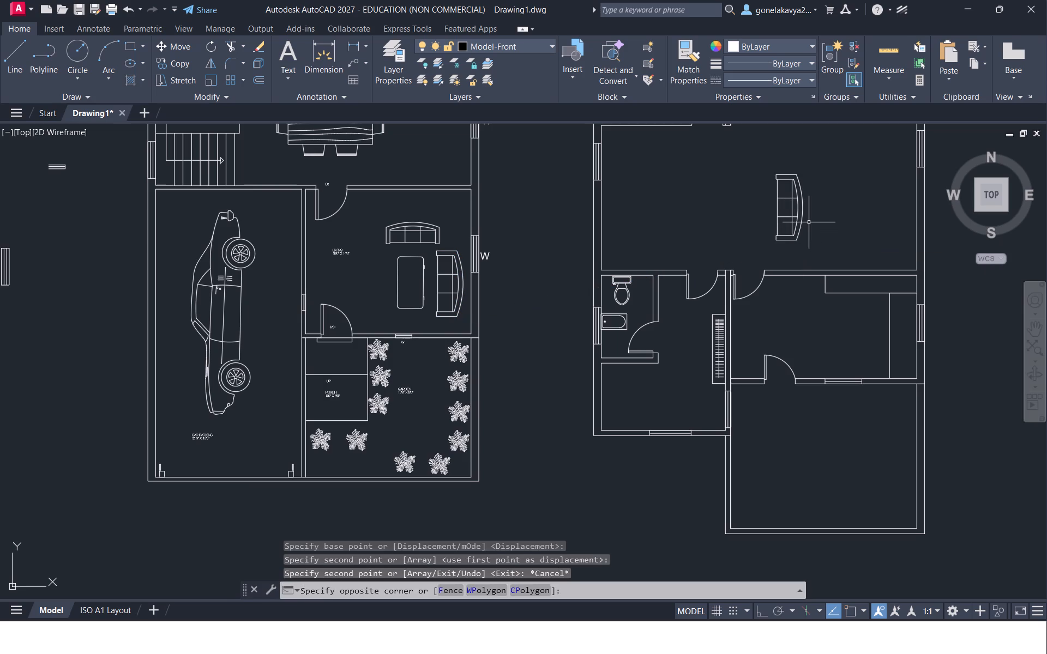
pyautogui.moveTo(796, 226); pyautogui.dragTo(775, 233)
pyautogui.click(775, 233)
pyautogui.rightClick(777, 233)
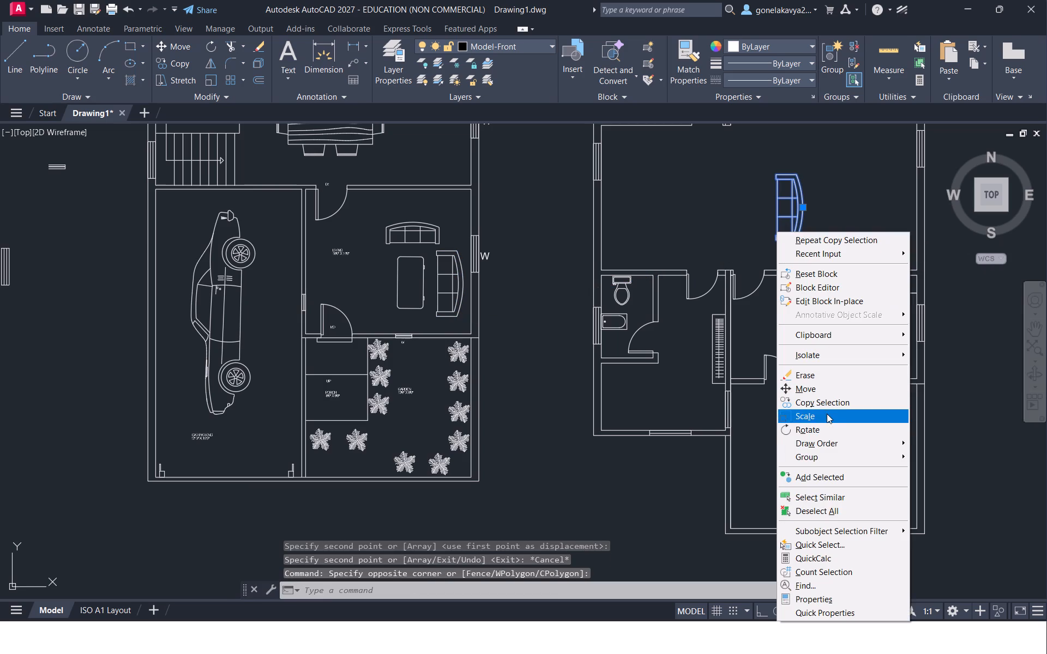
pyautogui.click(827, 426)
pyautogui.click(829, 267)
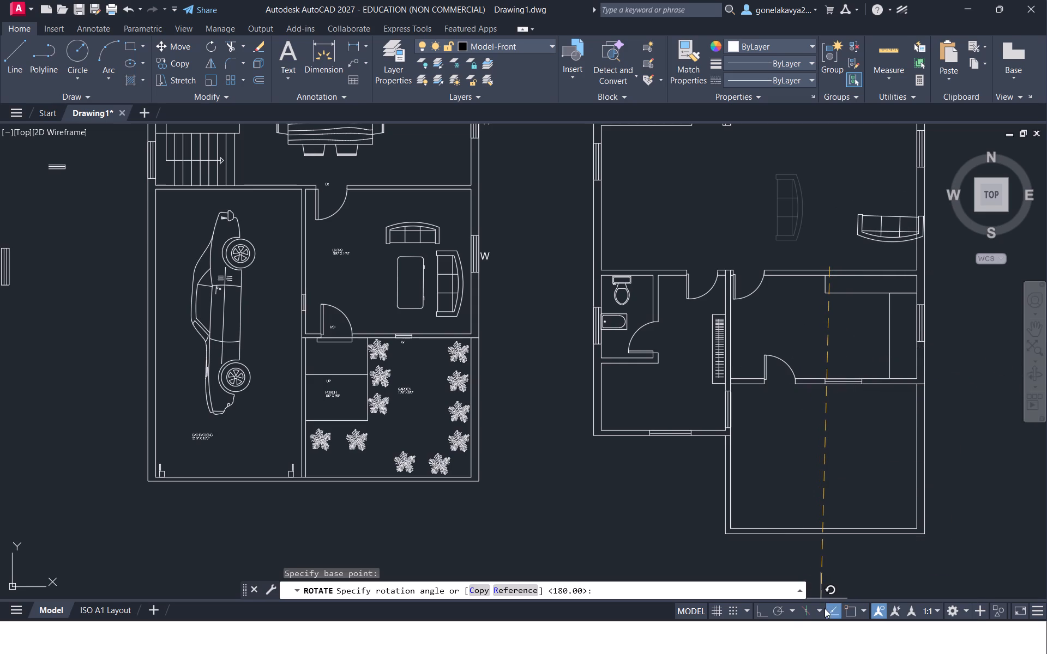
pyautogui.click(756, 612)
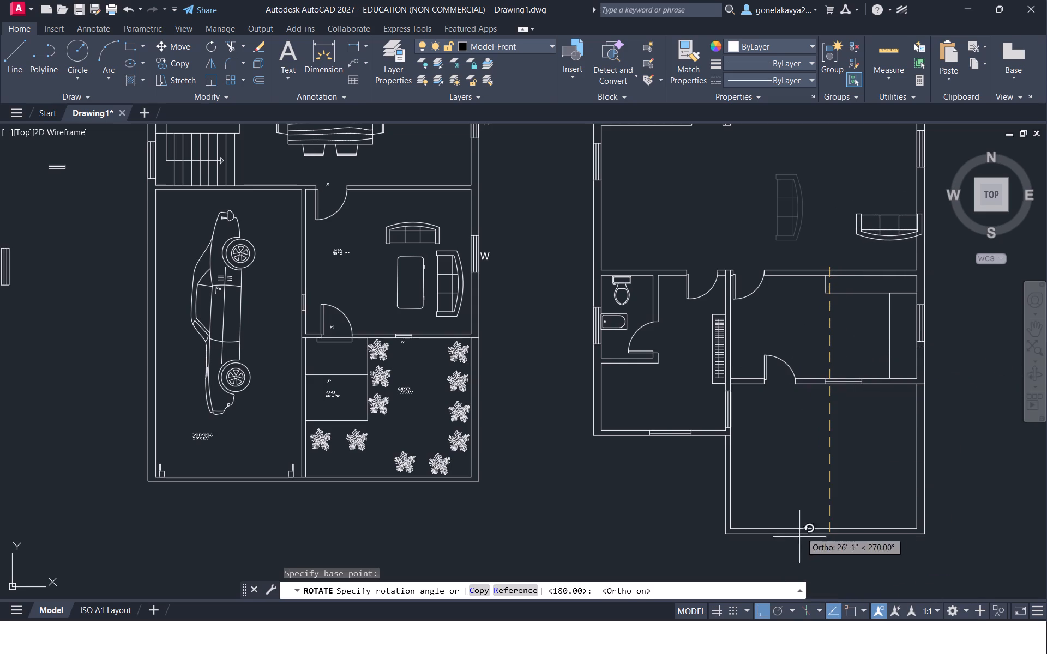
pyautogui.click(840, 458)
# Copy the rotated sofa about 8'-3" horizontally to the left within the large central room.
pyautogui.click(879, 236)
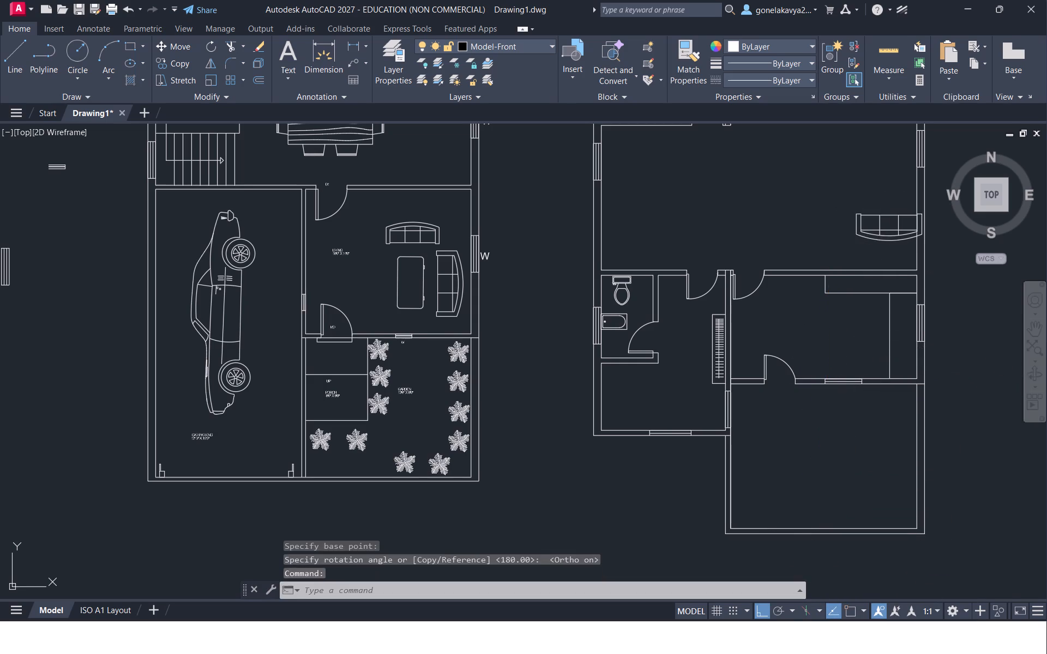
pyautogui.rightClick(879, 237)
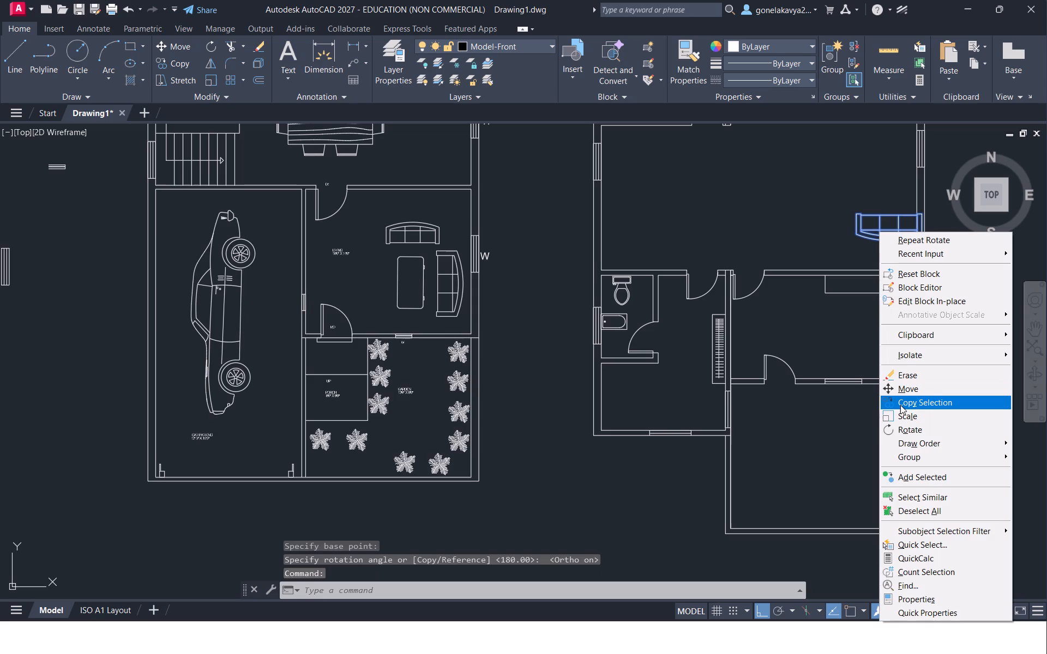
pyautogui.click(900, 405)
pyautogui.click(897, 246)
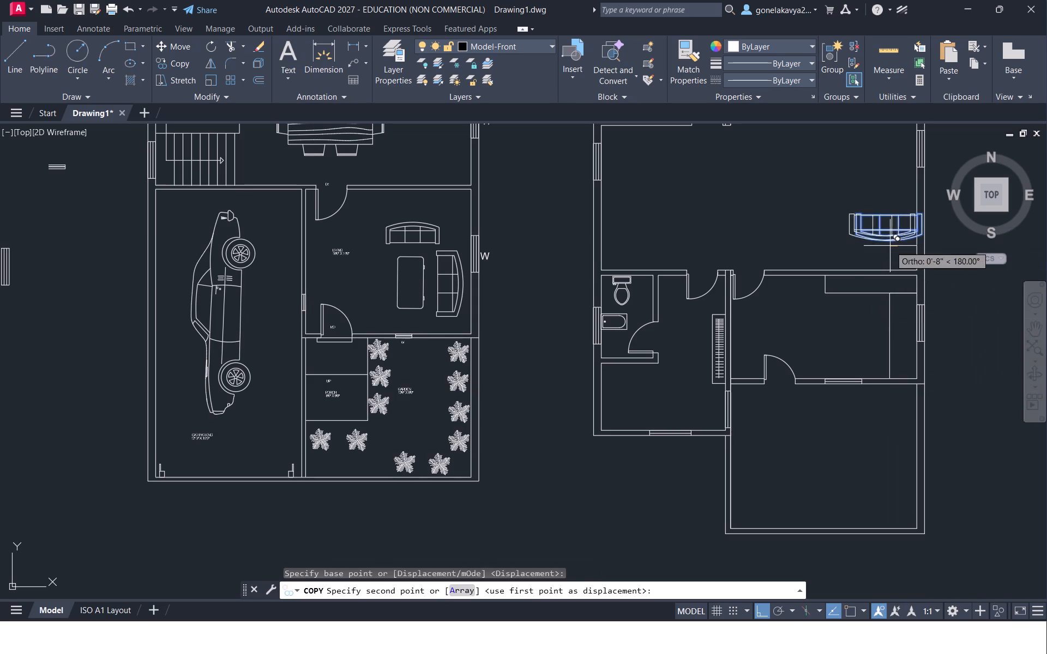
pyautogui.click(811, 292)
pyautogui.press('Escape')
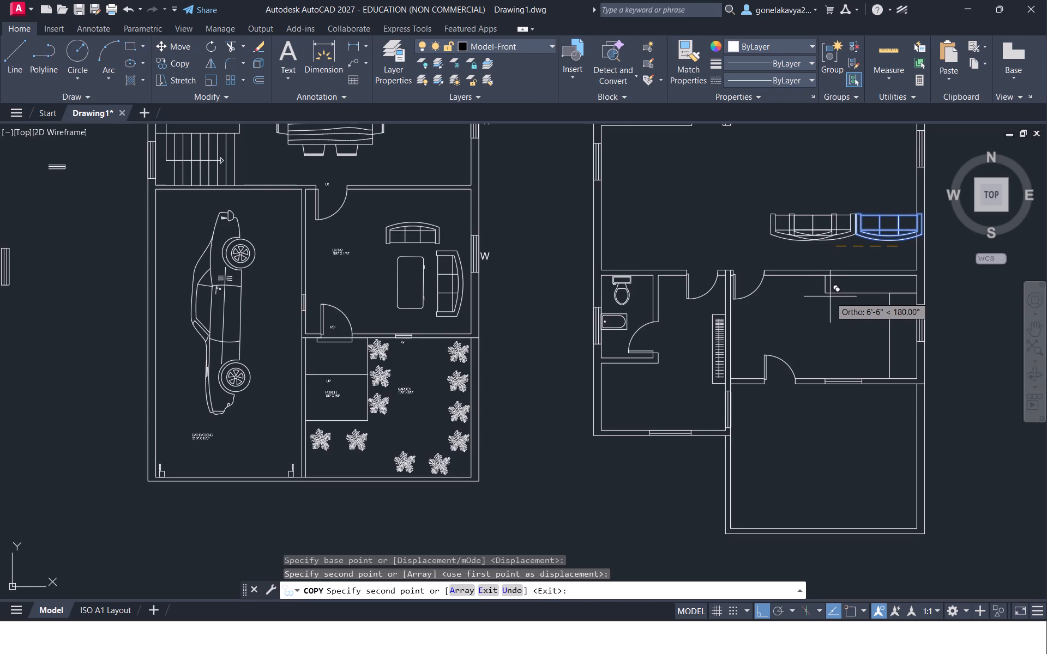
# Rotate the original sofa by the right wall another 270° about a point below it, so its back faces left.
pyautogui.click(867, 239)
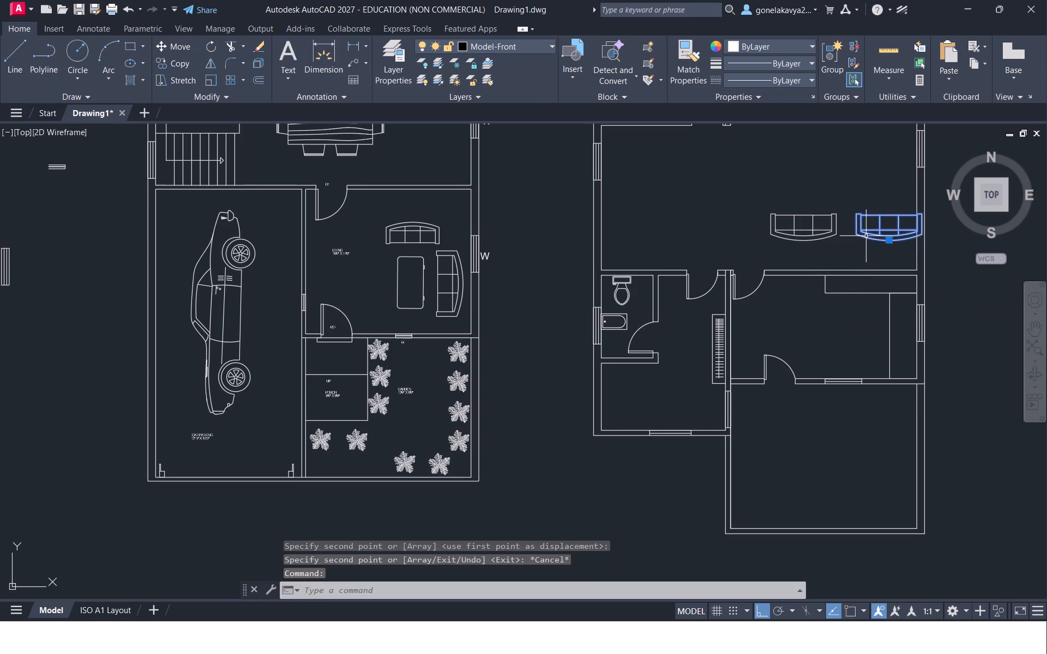
pyautogui.rightClick(868, 235)
pyautogui.click(908, 428)
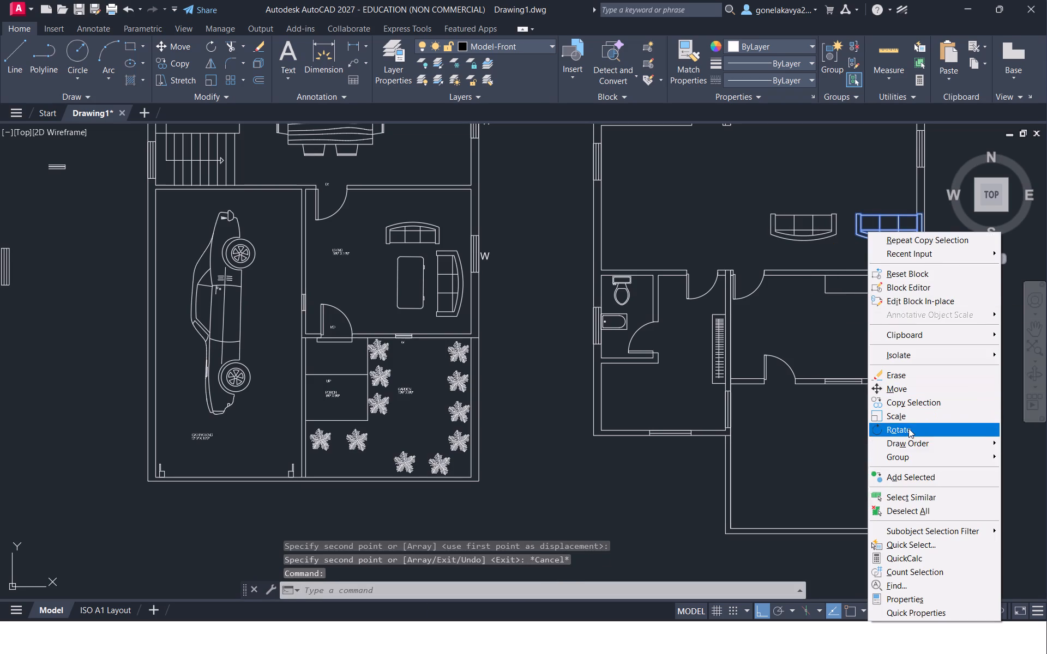
pyautogui.moveTo(869, 331); pyautogui.dragTo(868, 343)
pyautogui.click(861, 348)
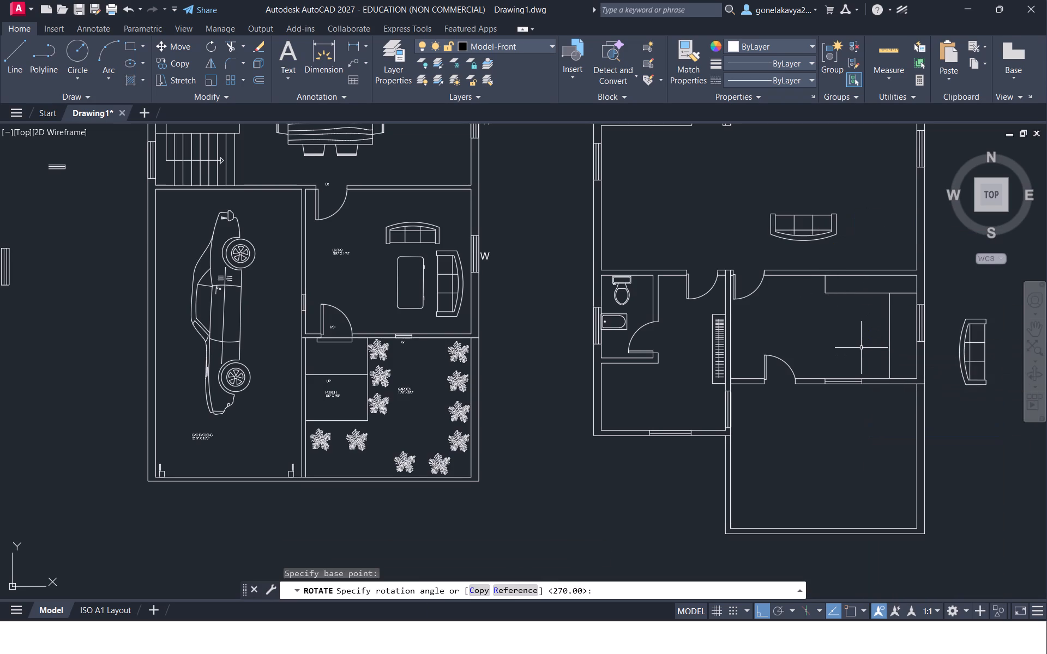
# With Ortho off, copy the sofa outside the right wall into the second plan's large central room, against the left end of the lower sofa.
pyautogui.click(978, 381)
pyautogui.rightClick(976, 381)
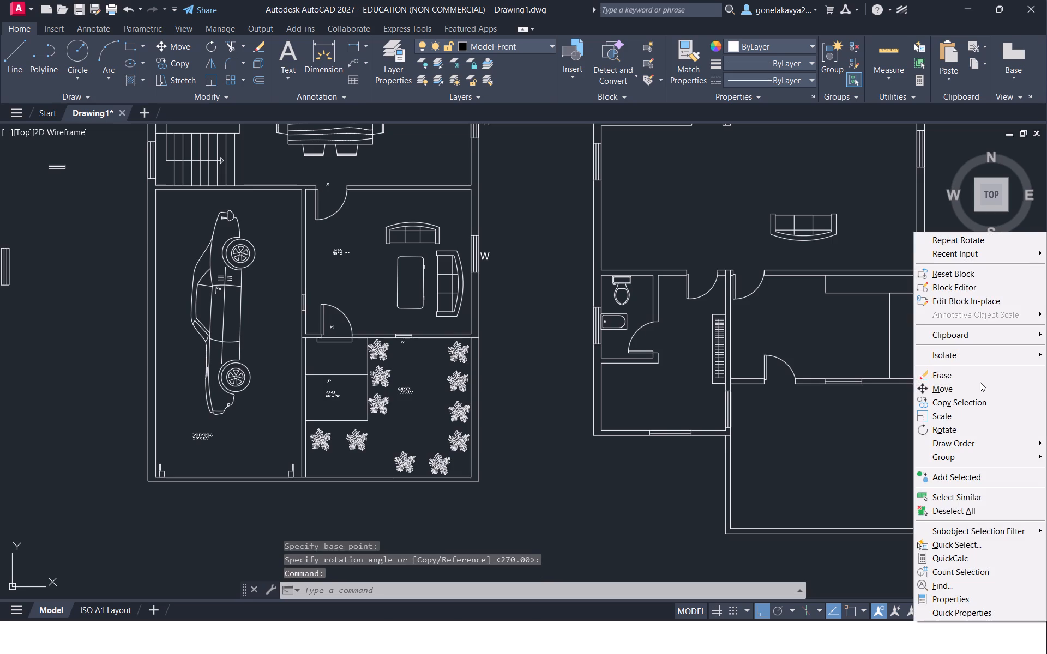
pyautogui.click(976, 401)
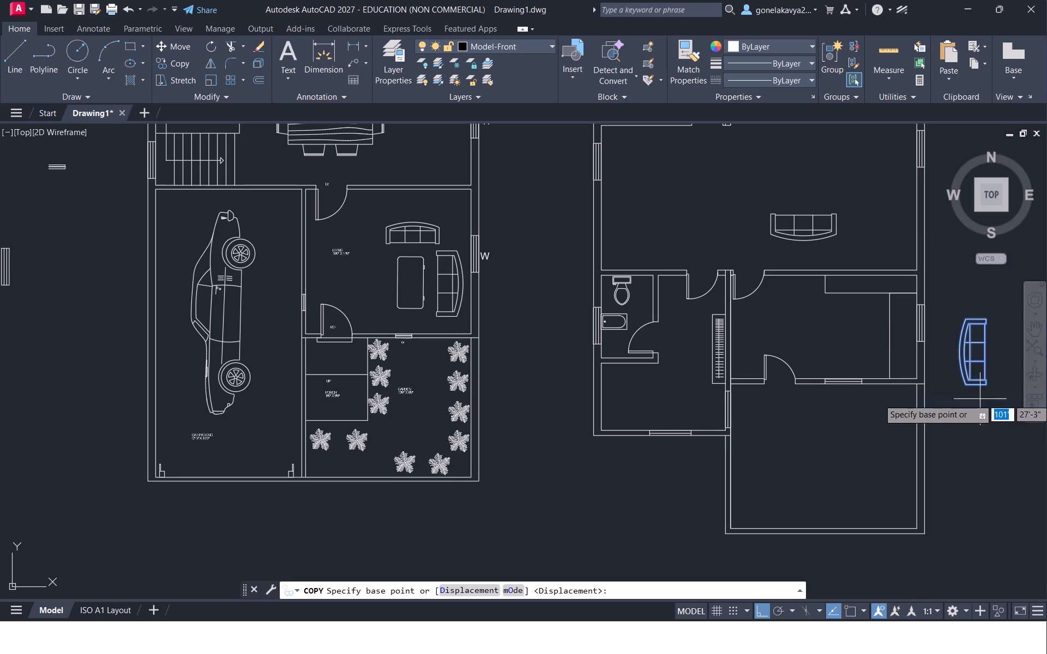
pyautogui.click(981, 395)
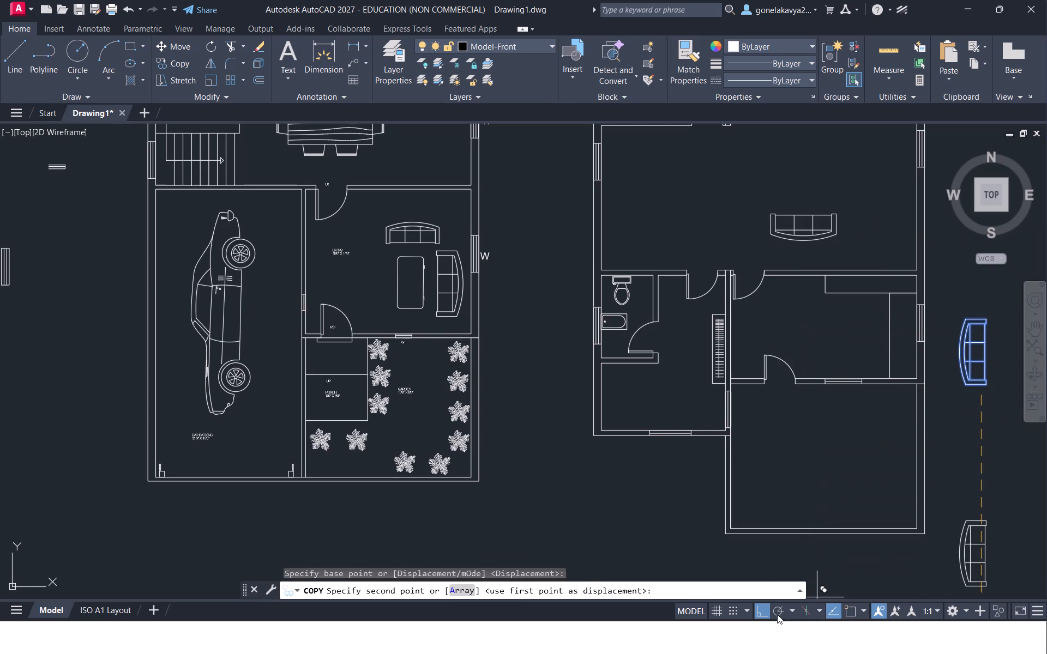
pyautogui.click(761, 611)
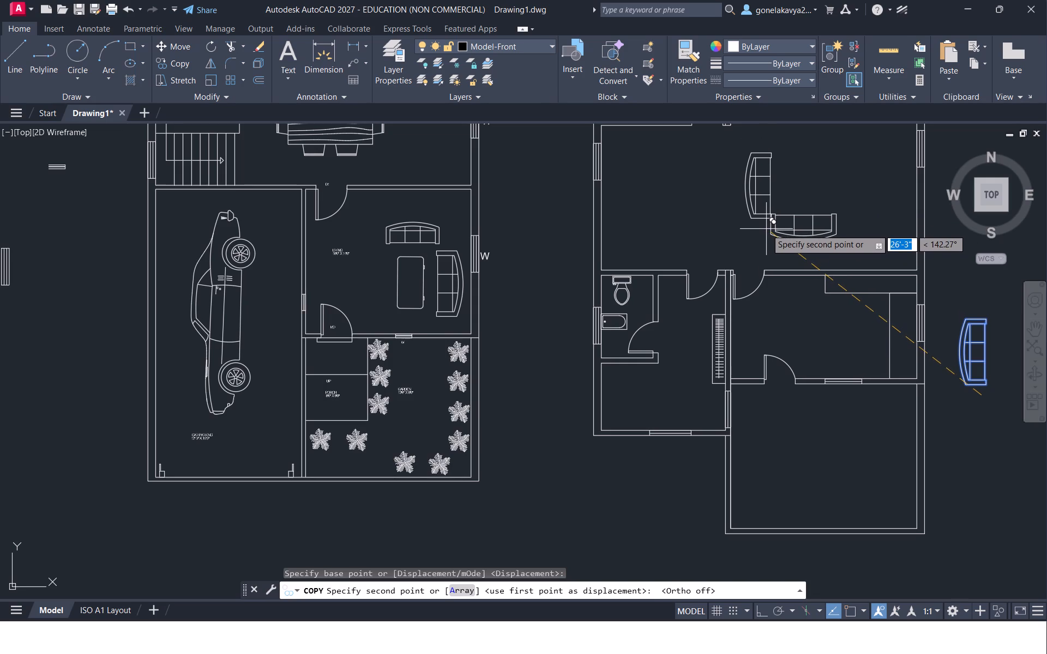
pyautogui.click(766, 229)
pyautogui.press('Escape')
# Copy the coffee table from the furnished plan's living room into the second plan's large central room, above the lower sofa.
pyautogui.scroll(-2, 804, 356)
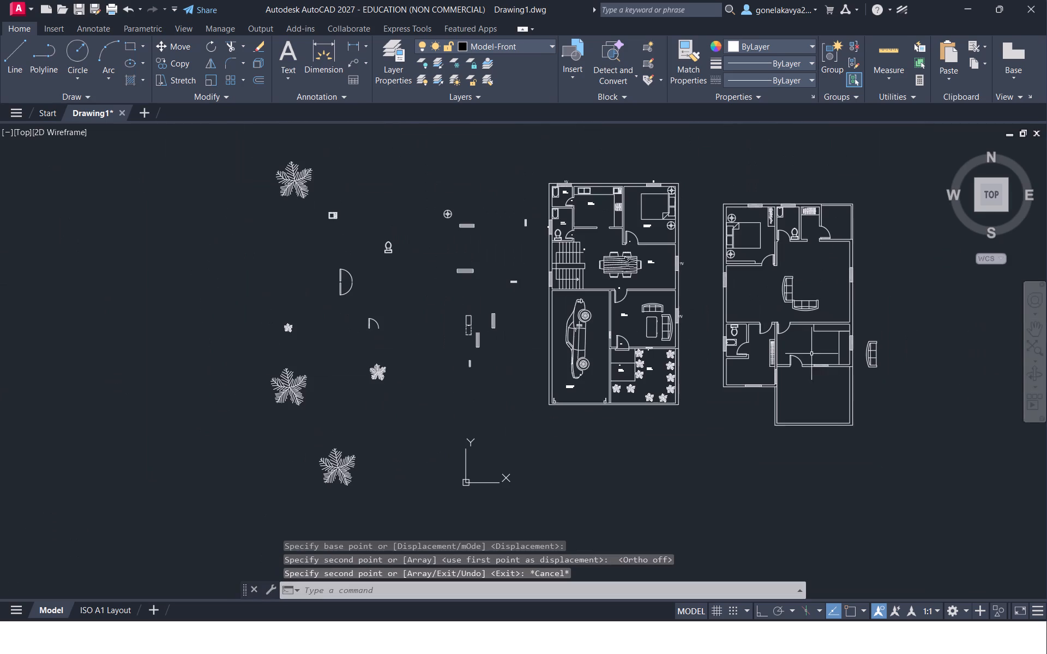
pyautogui.moveTo(823, 379); pyautogui.dragTo(768, 381, button='middle')
pyautogui.scroll(2, 645, 294)
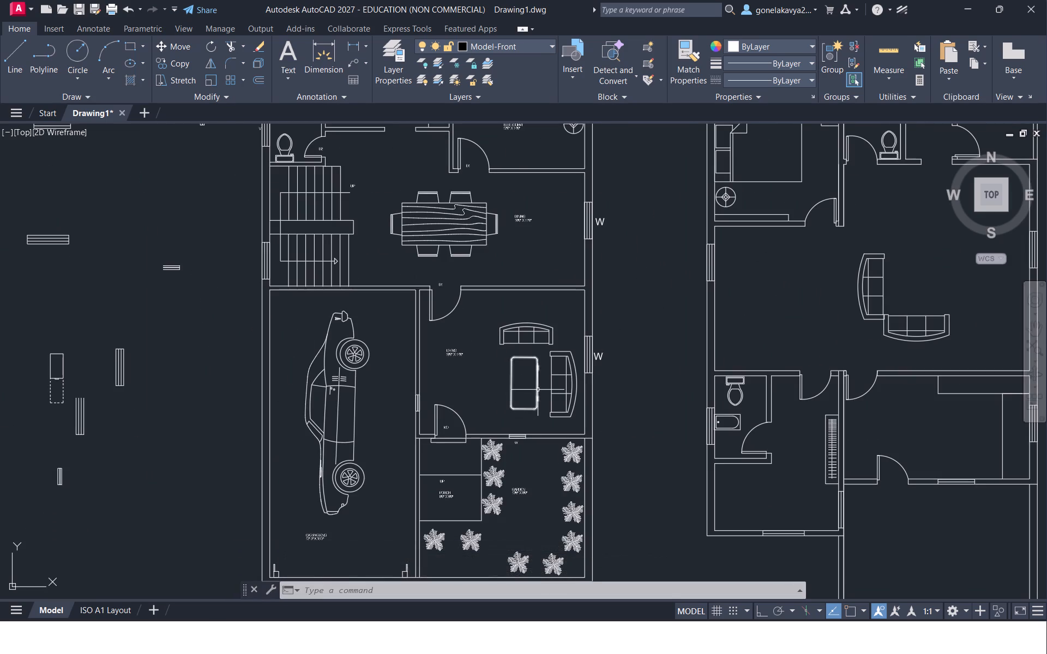
pyautogui.click(538, 390)
pyautogui.rightClick(539, 389)
pyautogui.click(569, 405)
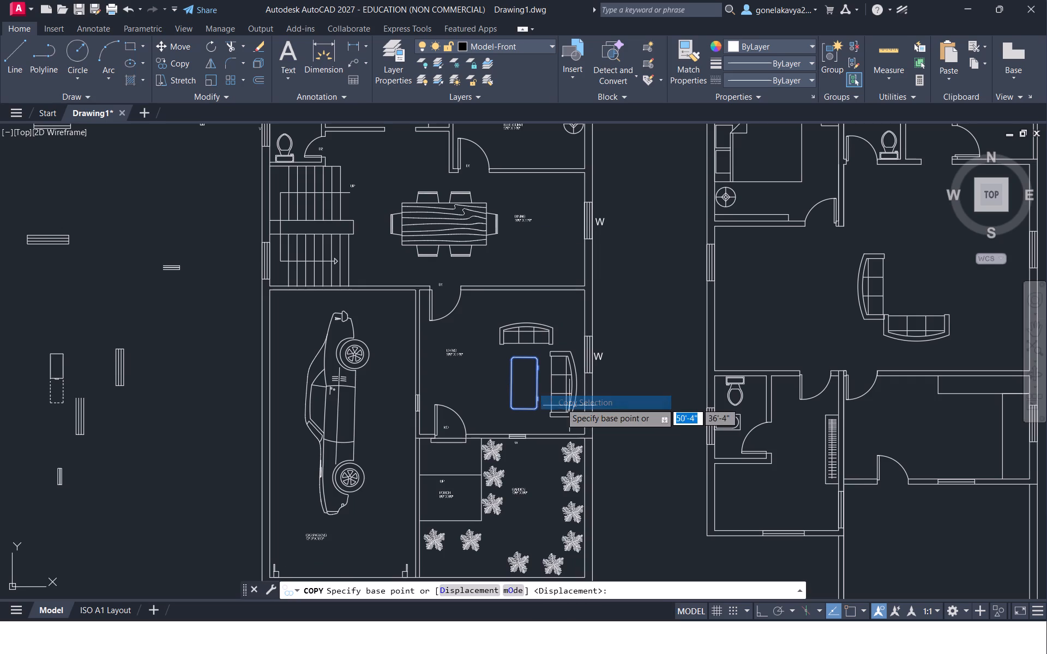
pyautogui.click(528, 402)
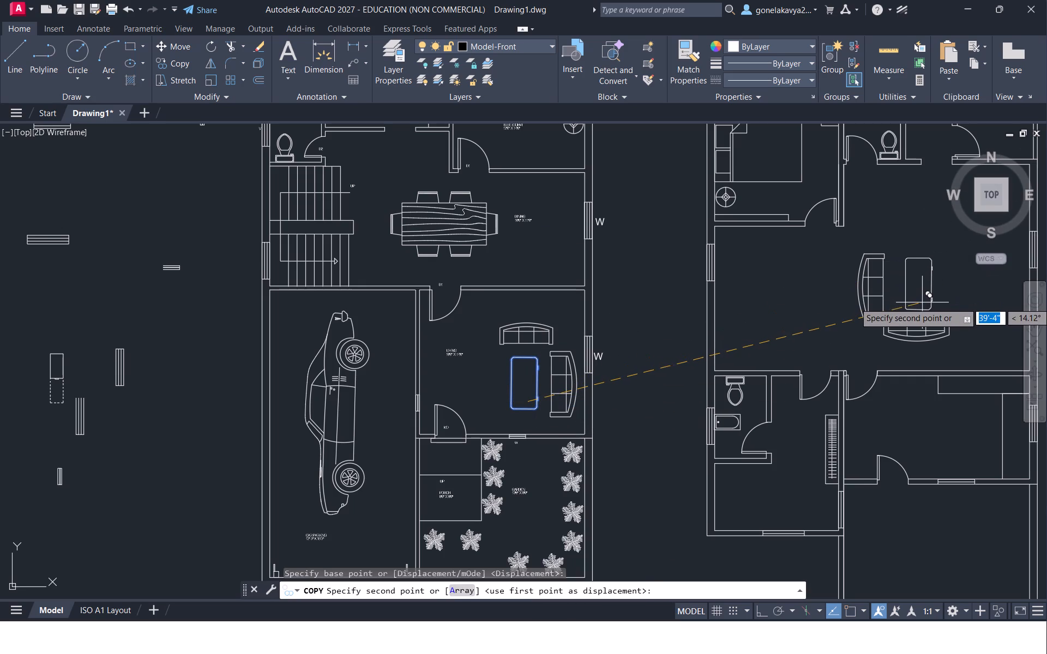
pyautogui.click(922, 302)
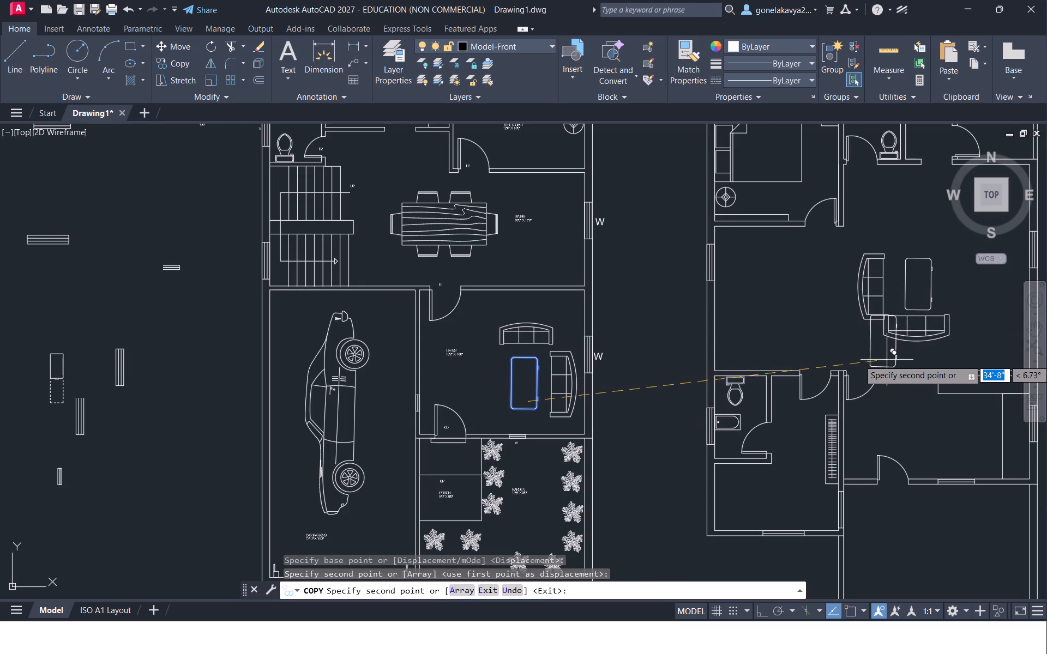
pyautogui.press('Escape')
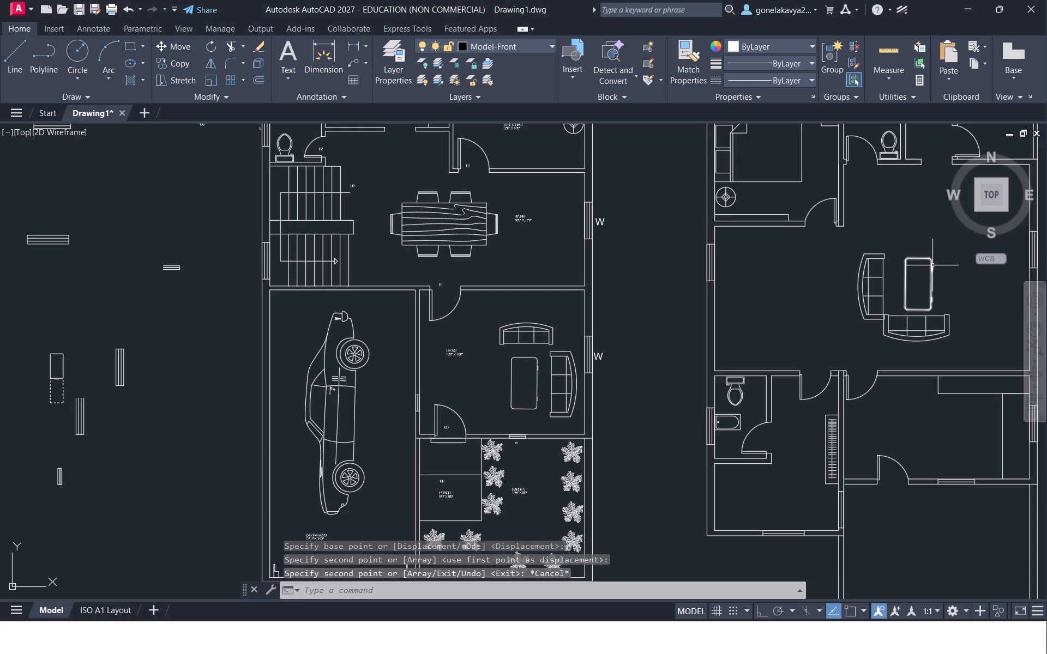
# With Ortho on, rotate the copied coffee table 270° about a base point to its lower right, so it lies horizontally.
pyautogui.click(931, 264)
pyautogui.rightClick(931, 264)
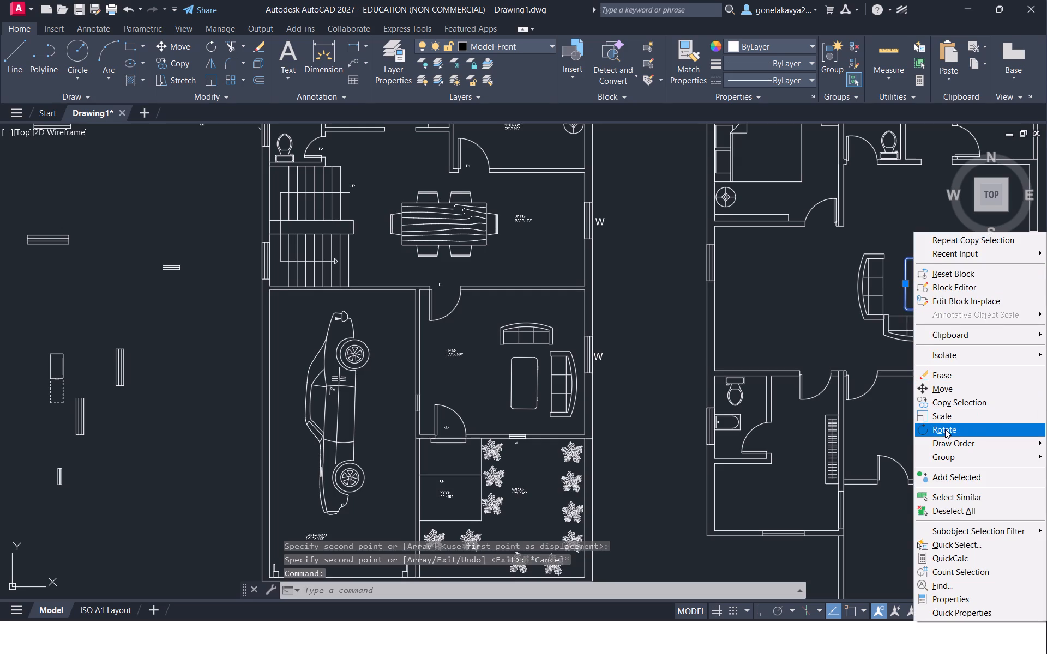
pyautogui.click(950, 426)
pyautogui.click(960, 310)
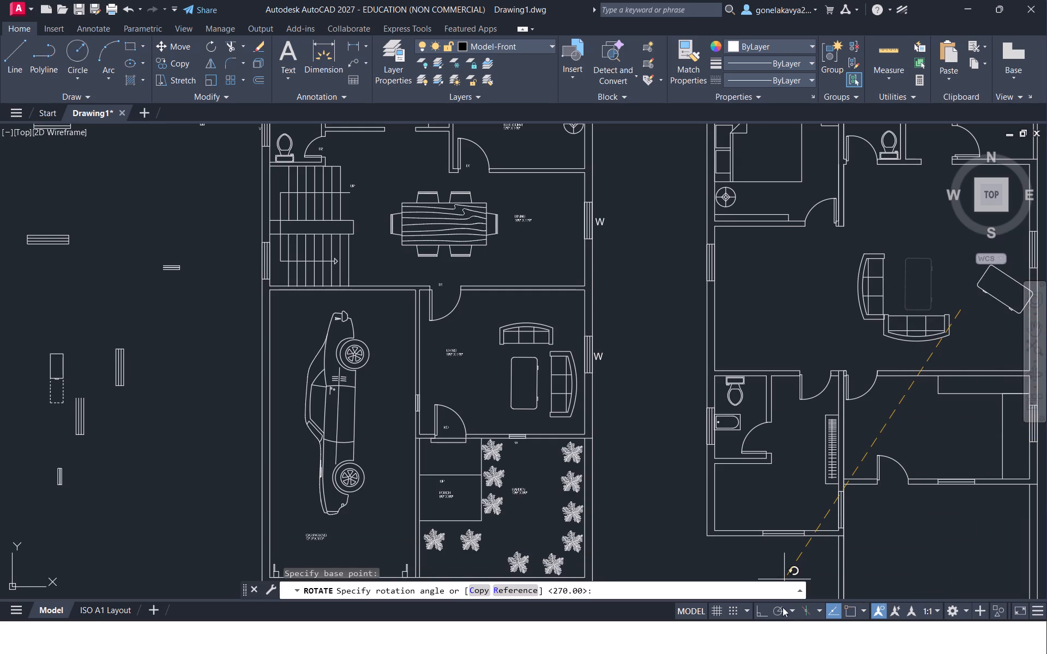
pyautogui.click(763, 612)
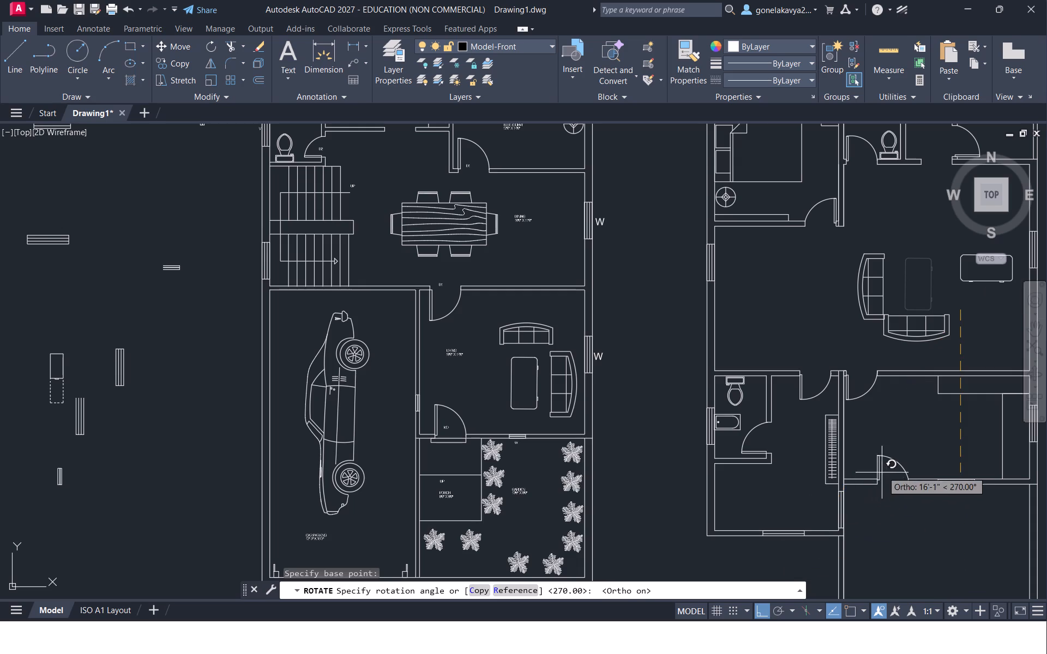
pyautogui.click(901, 435)
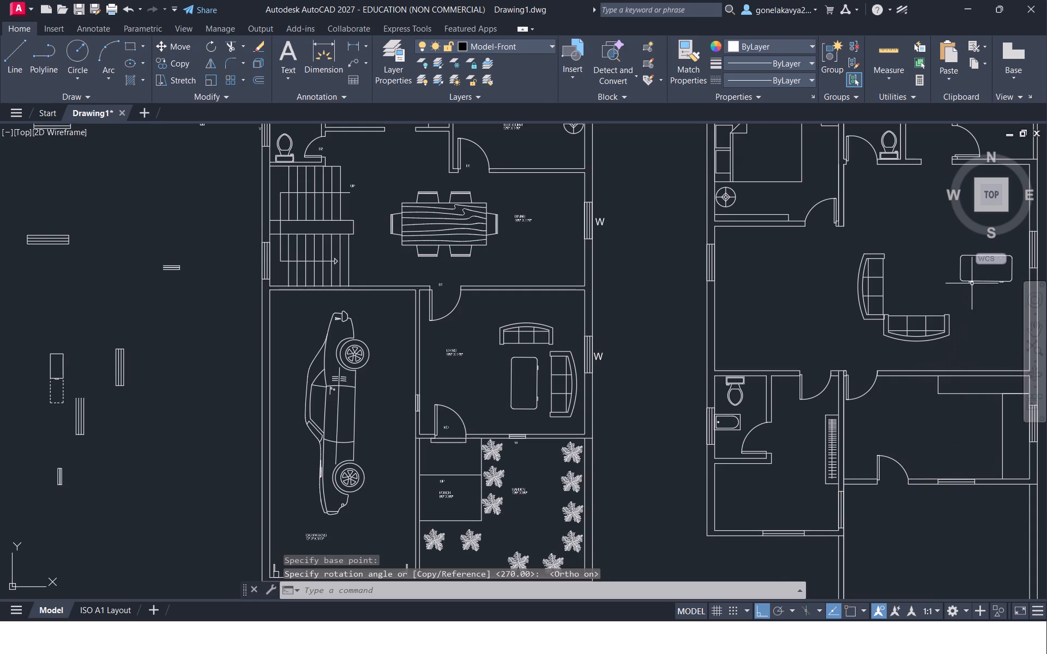
# With Ortho off, move the horizontal coffee table left so it sits above the lower sofa and beside the vertical sofa.
pyautogui.click(972, 283)
pyautogui.rightClick(972, 283)
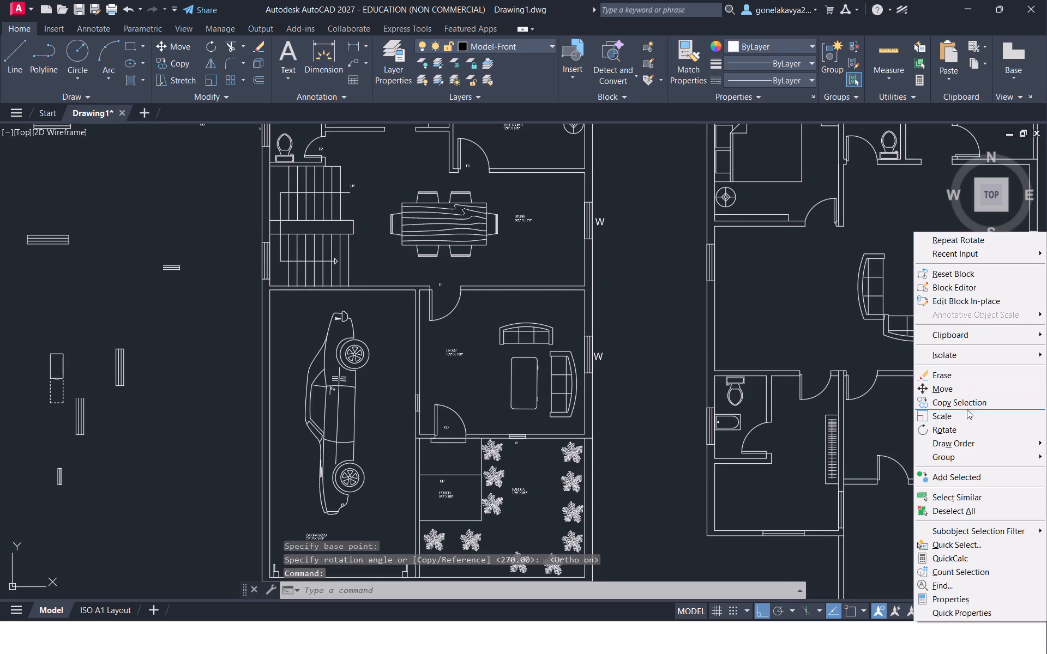
pyautogui.click(959, 387)
pyautogui.moveTo(950, 272); pyautogui.dragTo(942, 272)
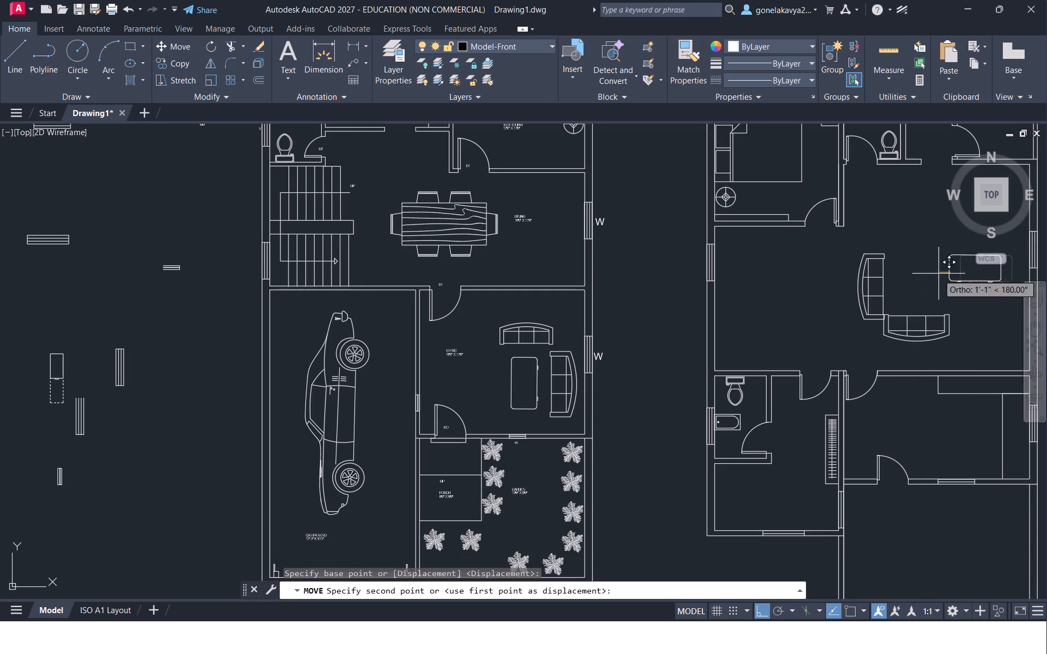
pyautogui.click(765, 608)
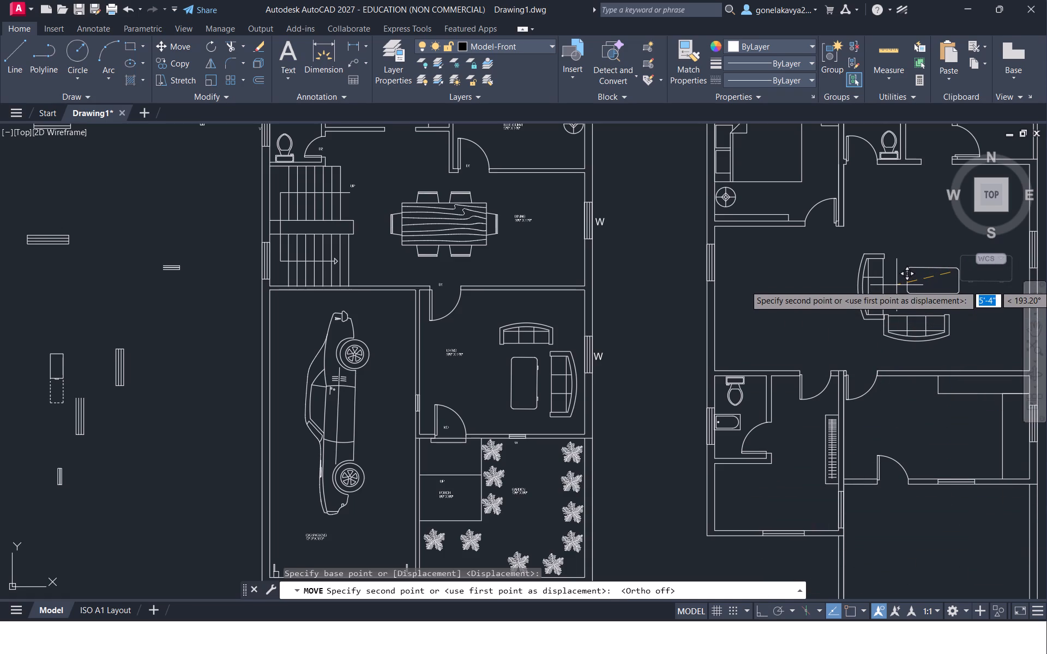
pyautogui.click(893, 270)
pyautogui.press('Escape')
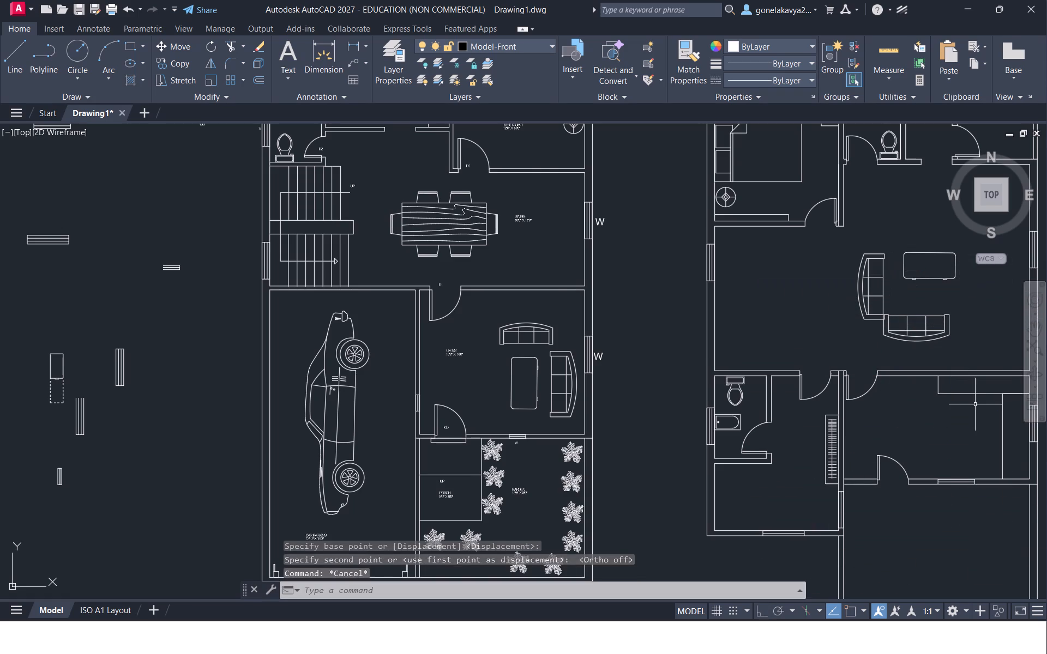
# Examine the second floor plan alongside the furnished plan to decide which room to furnish.
pyautogui.scroll(-1, 976, 407)
pyautogui.moveTo(970, 414); pyautogui.dragTo(906, 381, button='middle')
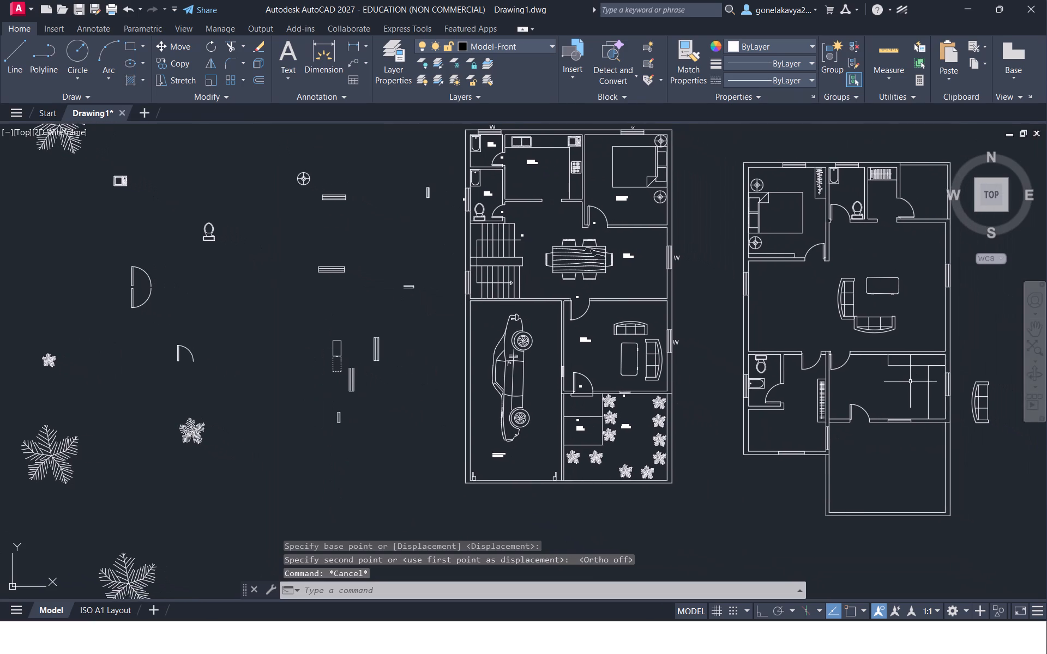
pyautogui.scroll(1, 889, 391)
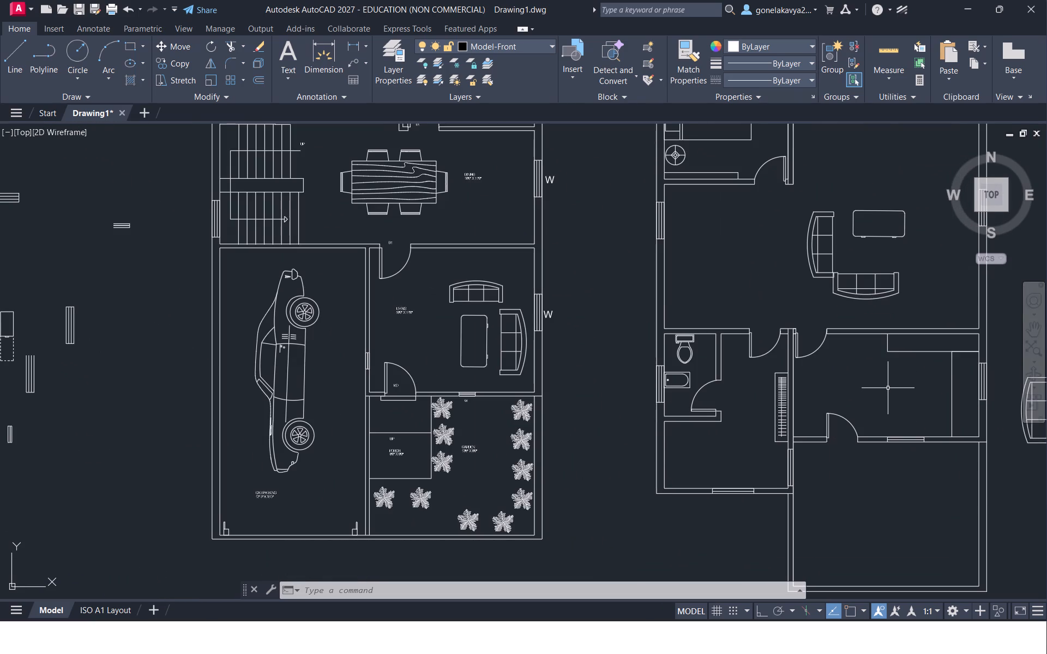
pyautogui.scroll(-1, 337, 453)
pyautogui.scroll(1, 429, 350)
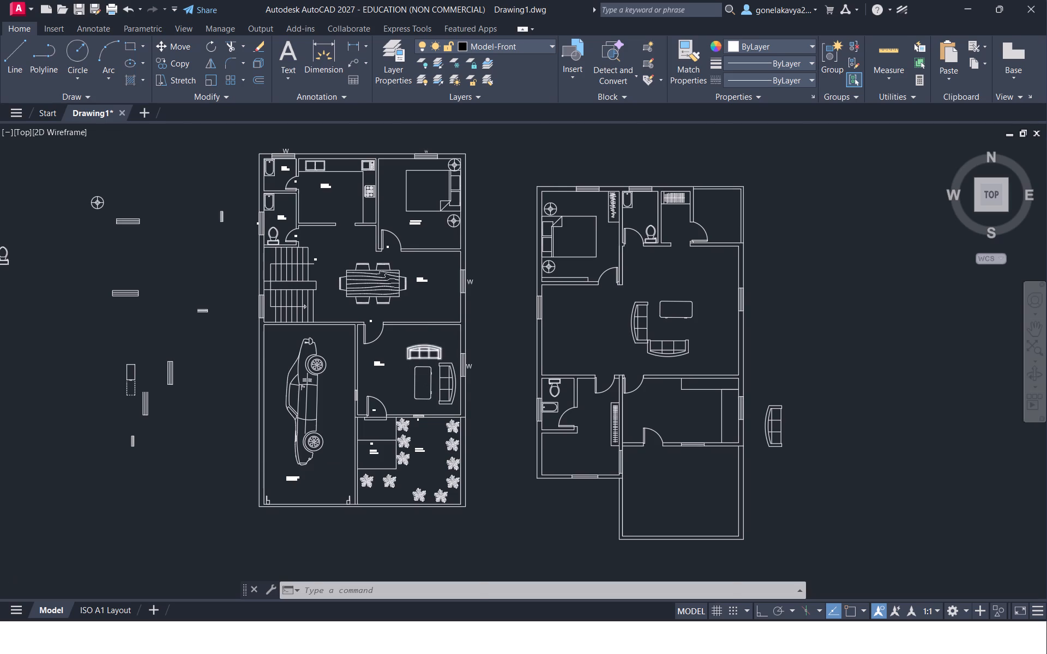
pyautogui.moveTo(547, 407); pyautogui.dragTo(554, 335, button='middle')
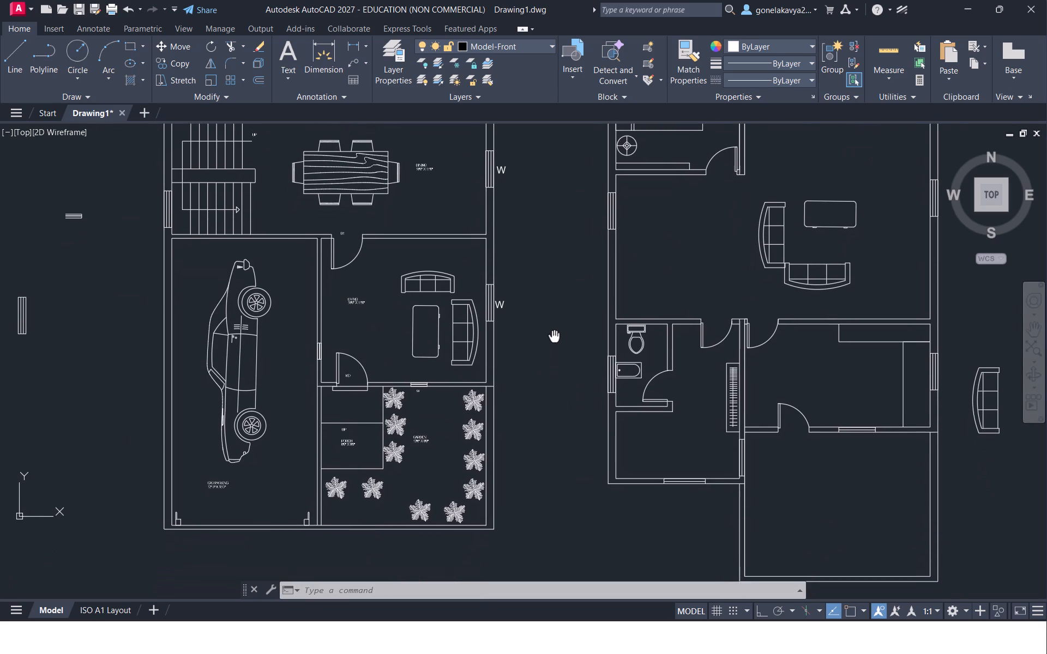
pyautogui.moveTo(554, 335); pyautogui.dragTo(595, 379, button='middle')
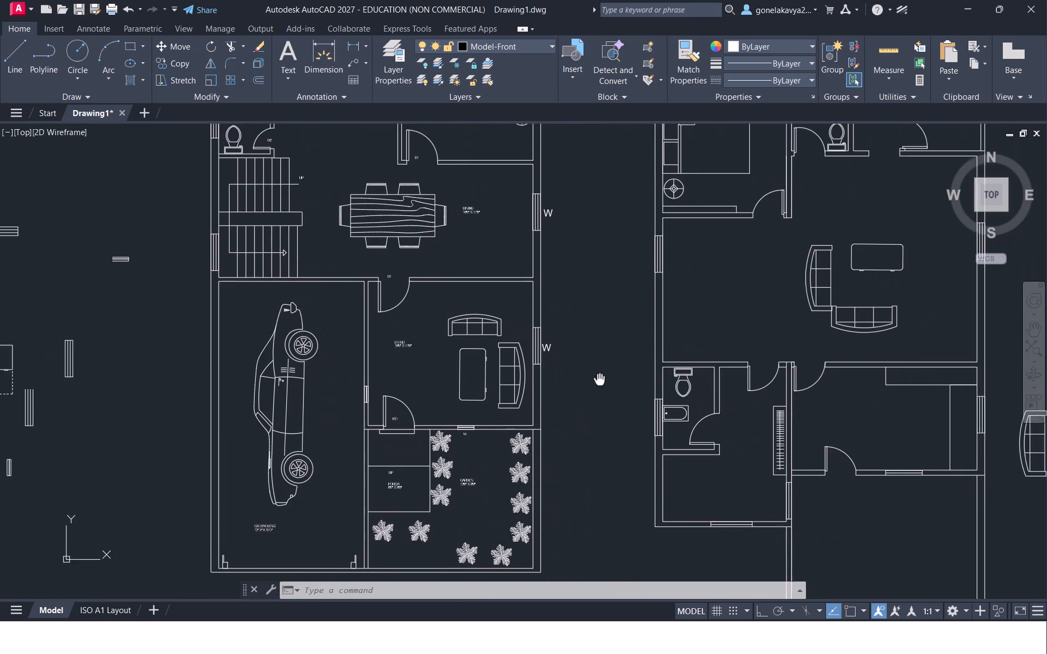
pyautogui.moveTo(595, 379); pyautogui.dragTo(444, 366, button='middle')
pyautogui.scroll(-1, 448, 370)
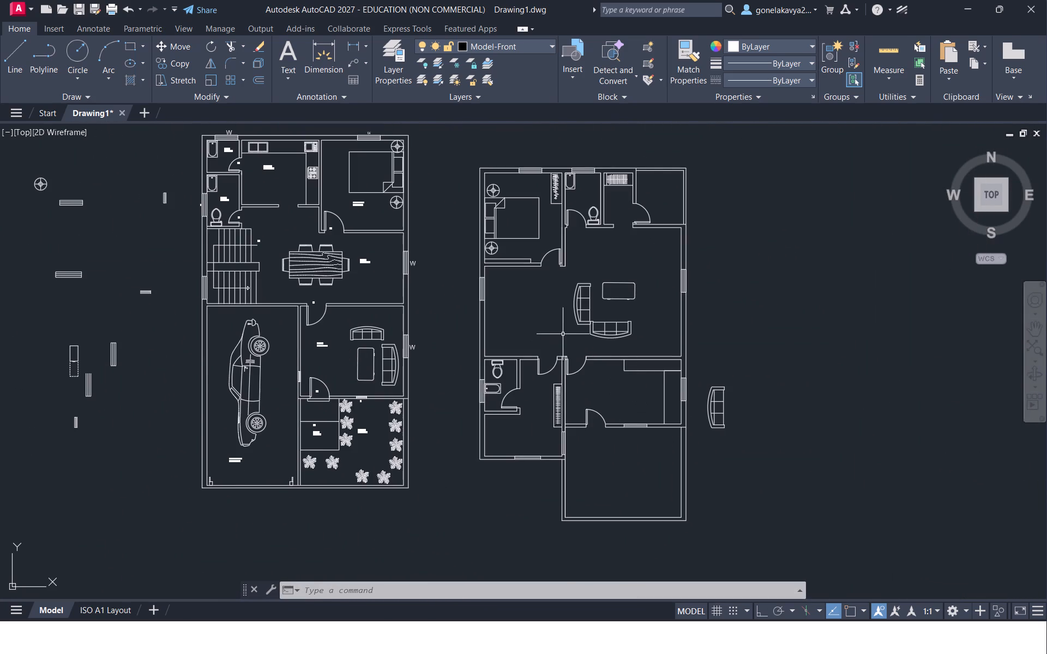
pyautogui.scroll(1, 563, 334)
pyautogui.scroll(-1, 564, 286)
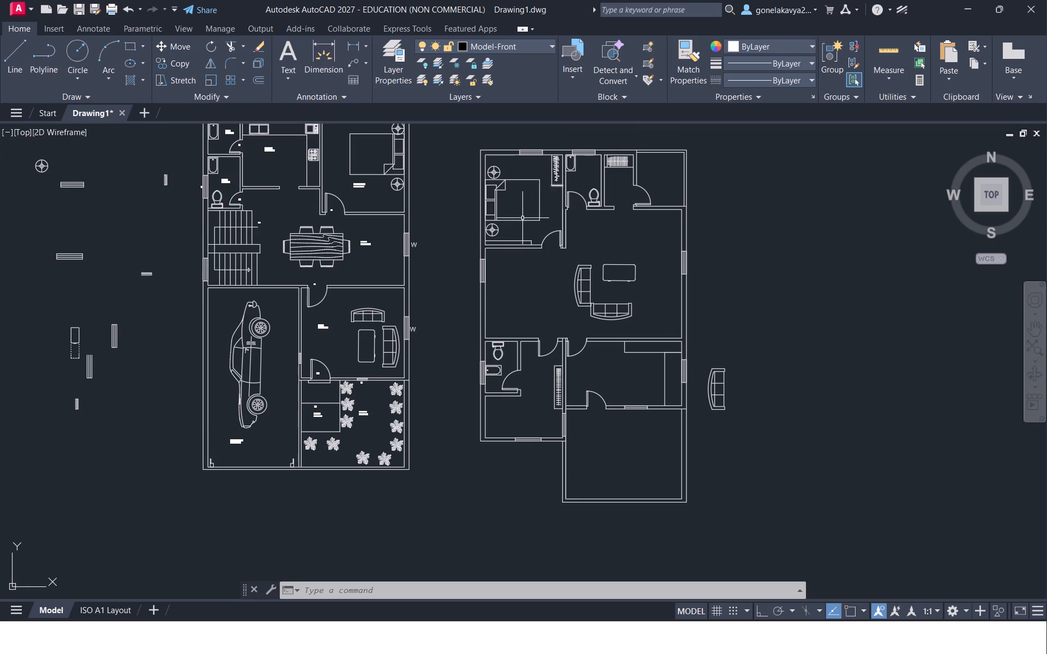
# Copy the double bed from the second plan's upper-left bedroom about 40'-8" down, into the empty space below the lower-left room.
pyautogui.click(519, 219)
pyautogui.rightClick(519, 219)
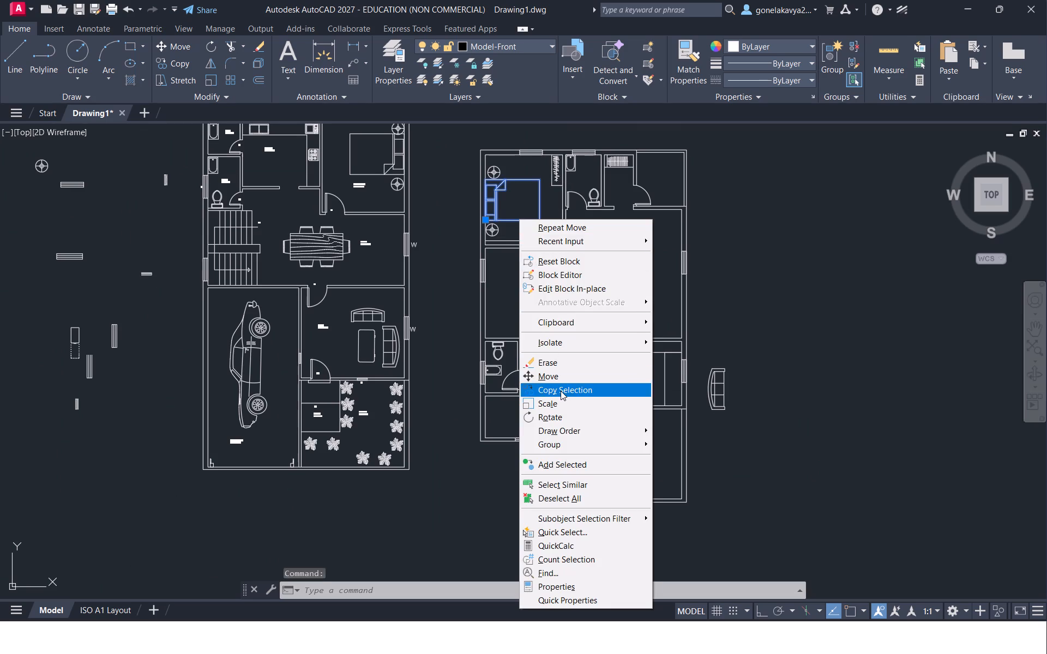
pyautogui.click(564, 388)
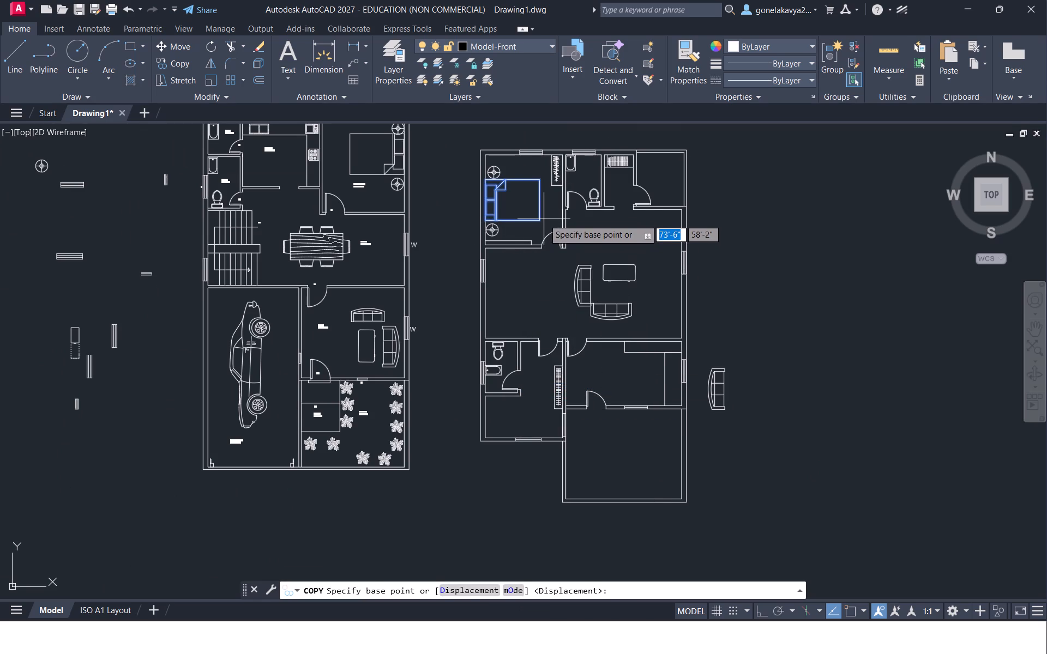
pyautogui.click(544, 219)
pyautogui.scroll(2, 563, 440)
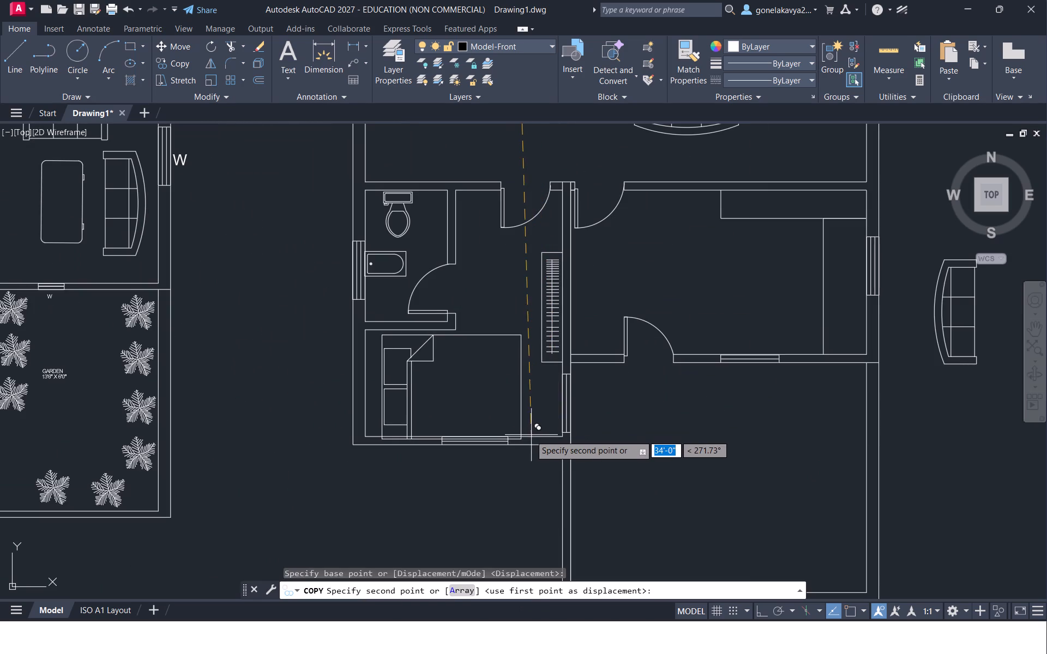
pyautogui.click(496, 555)
pyautogui.moveTo(500, 545); pyautogui.dragTo(533, 366, button='middle')
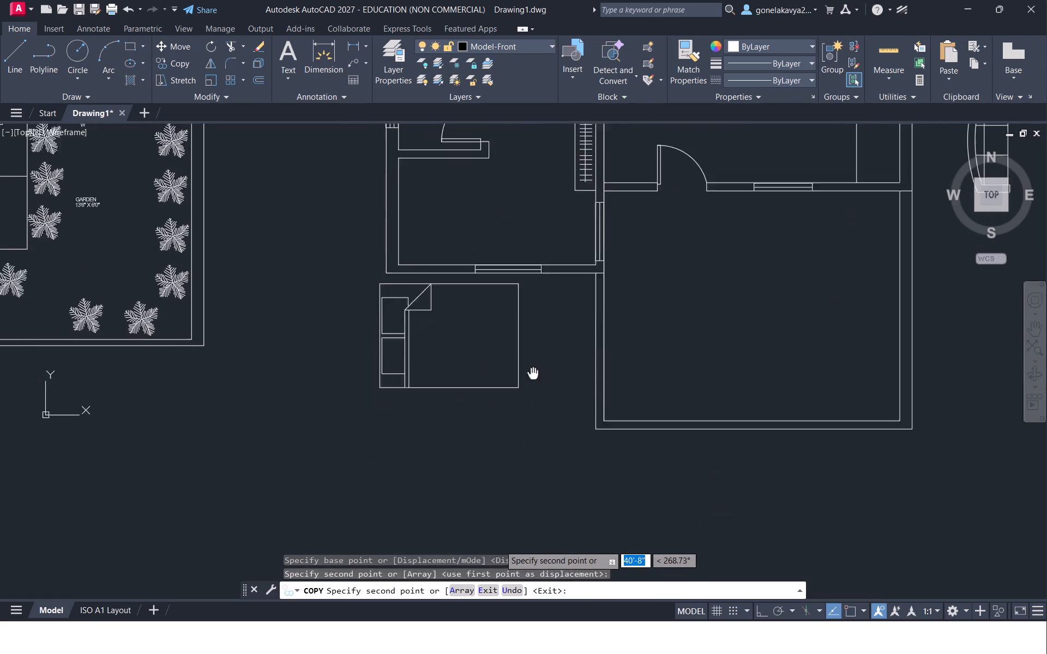
pyautogui.moveTo(533, 366); pyautogui.dragTo(537, 352, button='middle')
pyautogui.press('Escape')
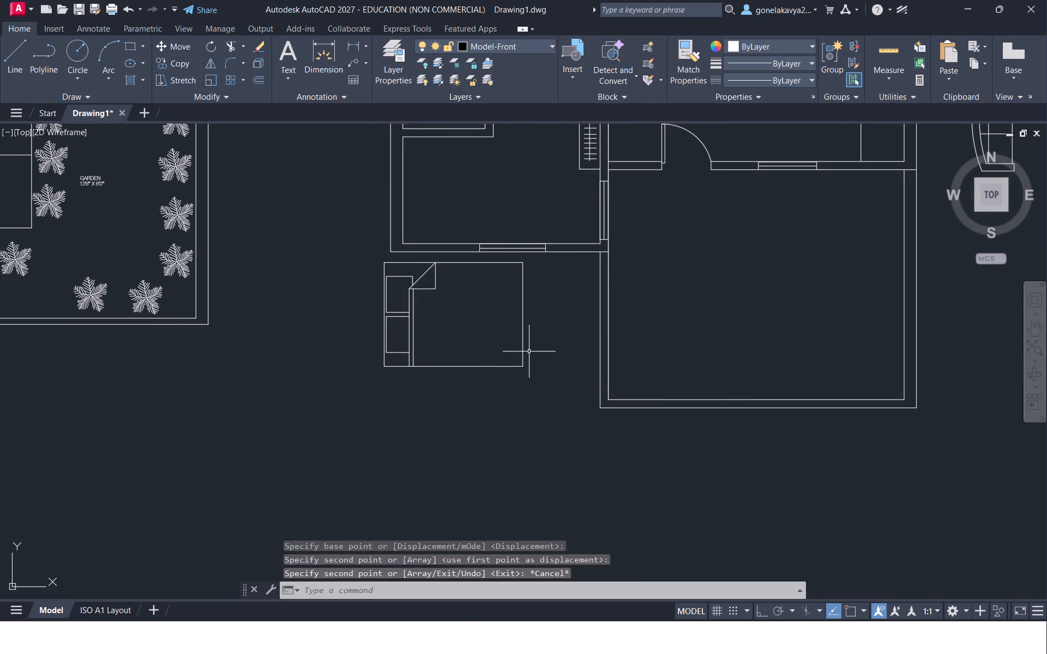
# Scale the copied bed down freehand to about two thirds of its size, using a base point below its lower-right corner.
pyautogui.click(523, 358)
pyautogui.rightClick(523, 359)
pyautogui.click(534, 419)
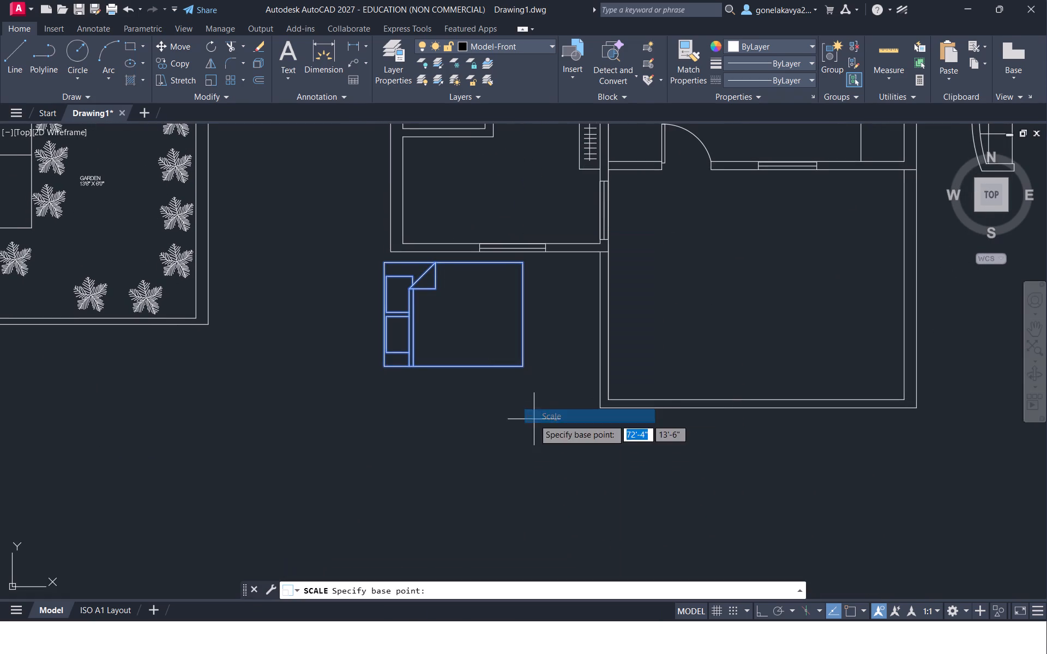
pyautogui.moveTo(534, 416); pyautogui.dragTo(531, 395)
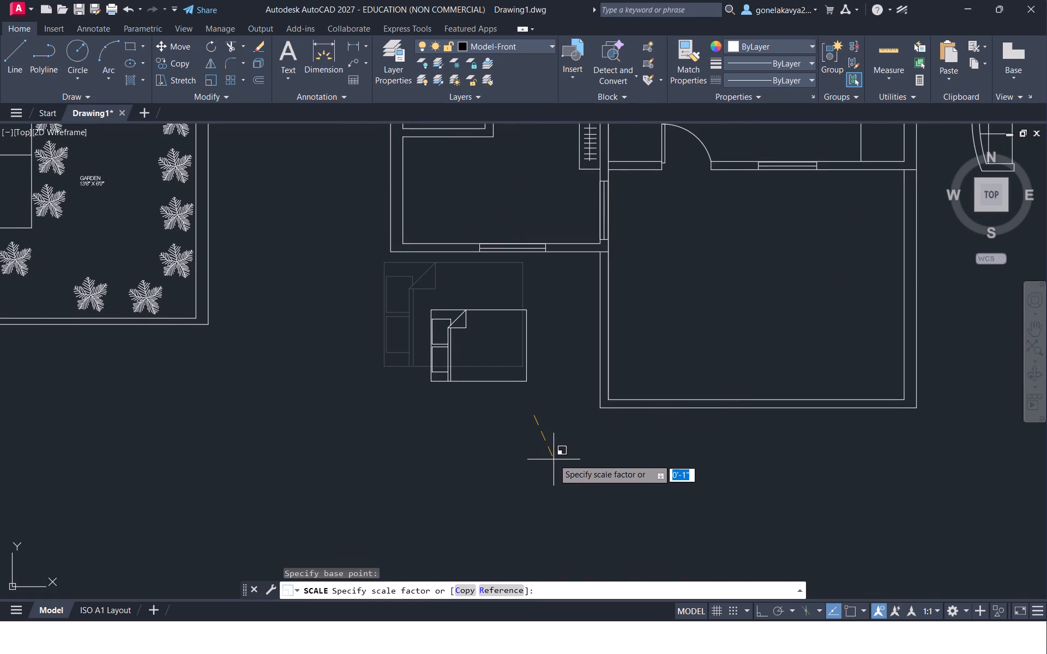
pyautogui.click(553, 459)
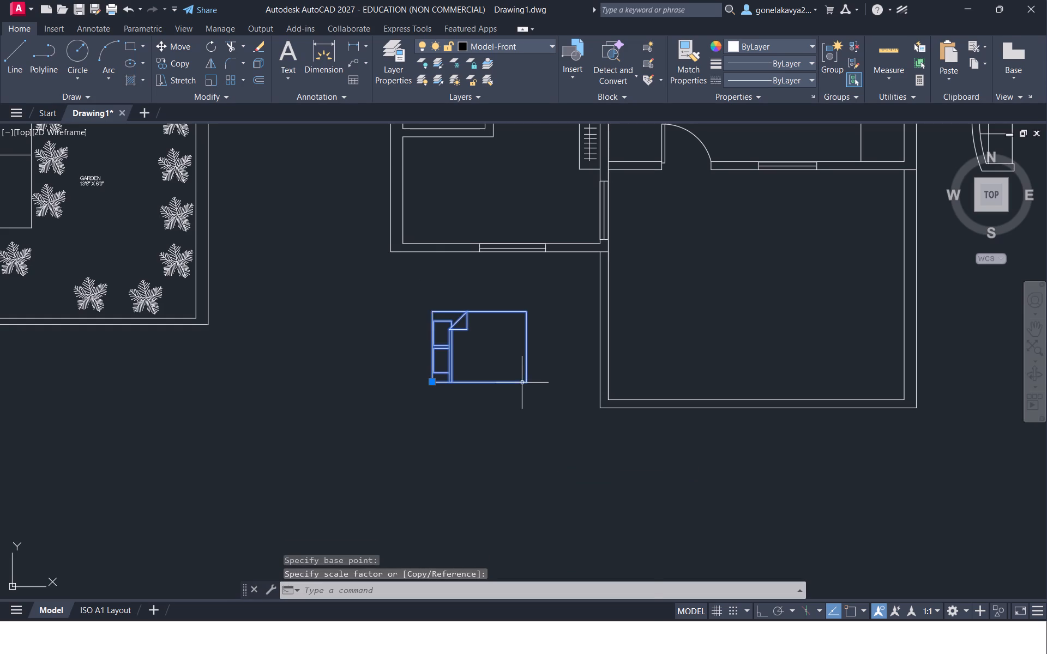
# Copy the scaled-down bed about 9'-9" up into the second plan's lower-left bedroom, against its left wall.
pyautogui.click(522, 383)
pyautogui.rightClick(522, 383)
pyautogui.click(555, 403)
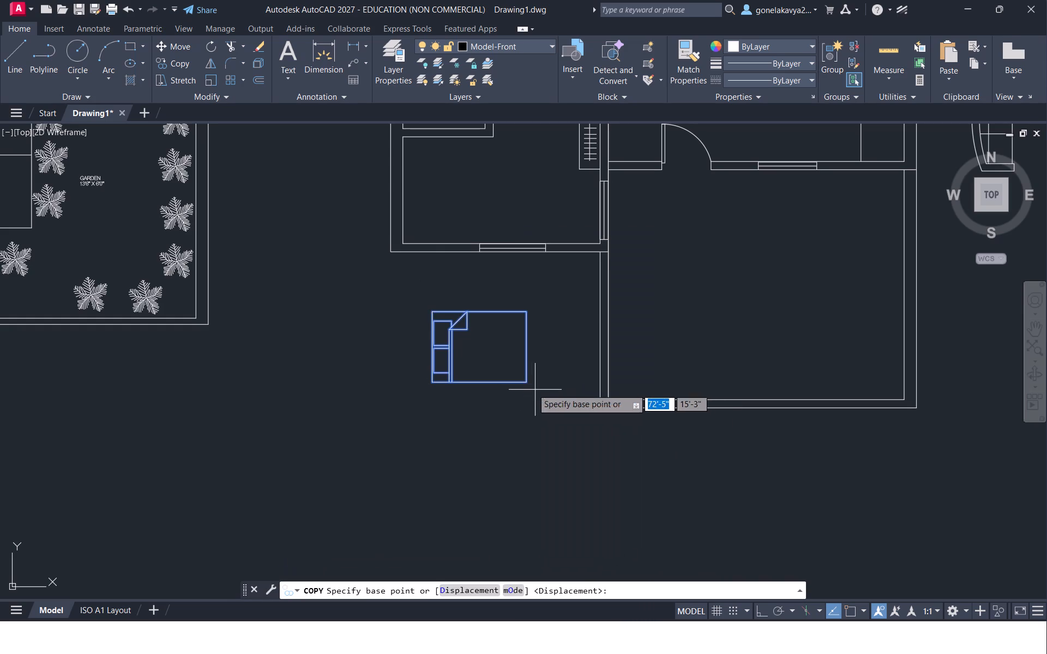
pyautogui.click(529, 386)
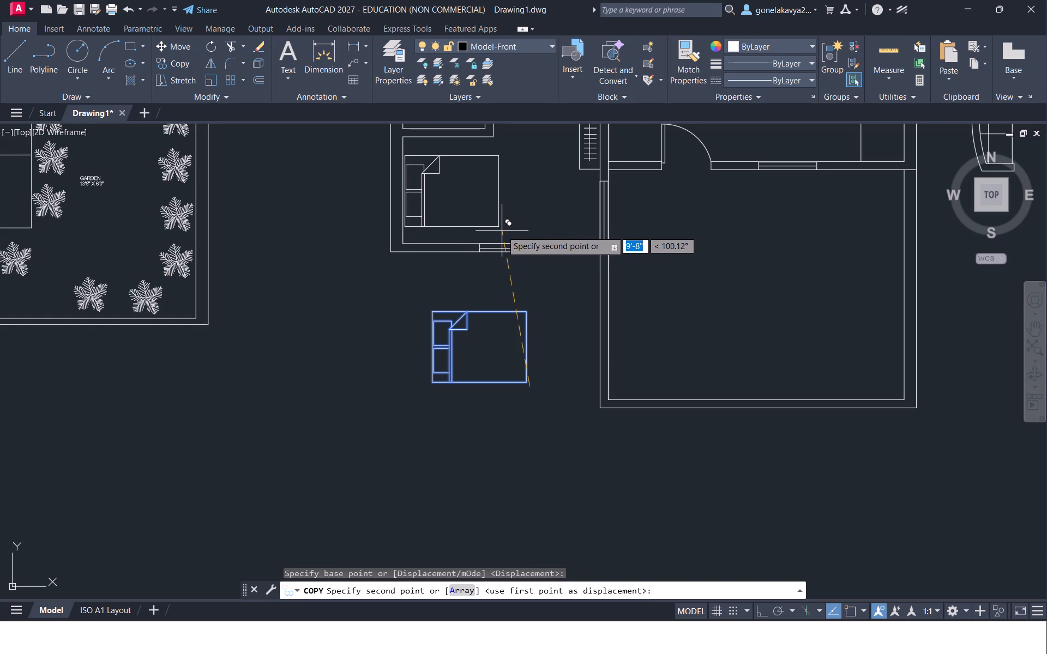
pyautogui.click(496, 228)
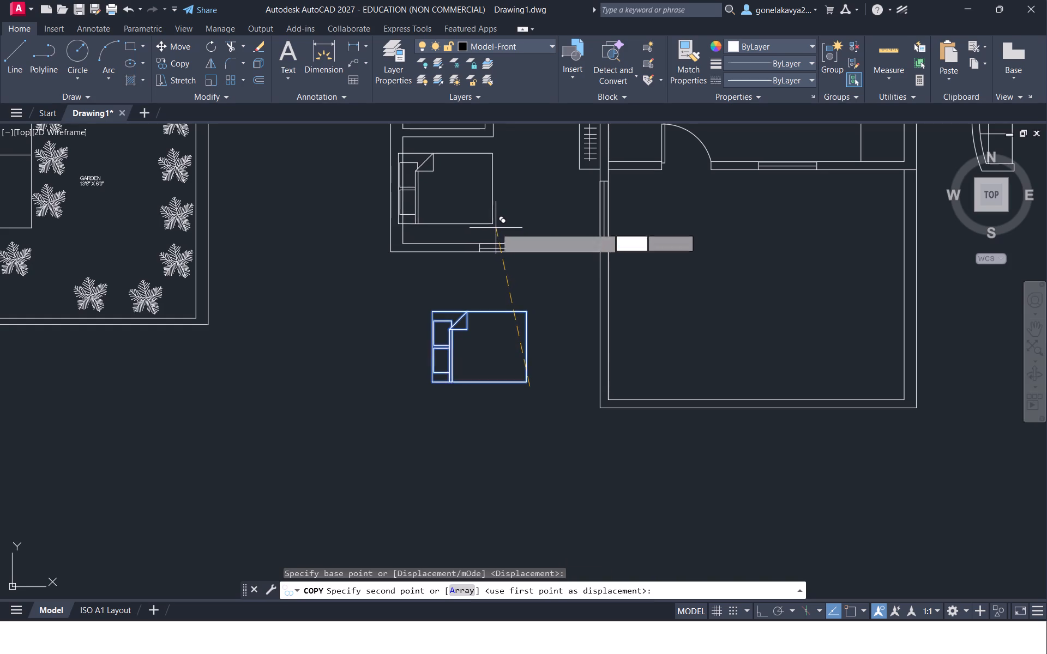
pyautogui.hotkey('ctrl', 'z')
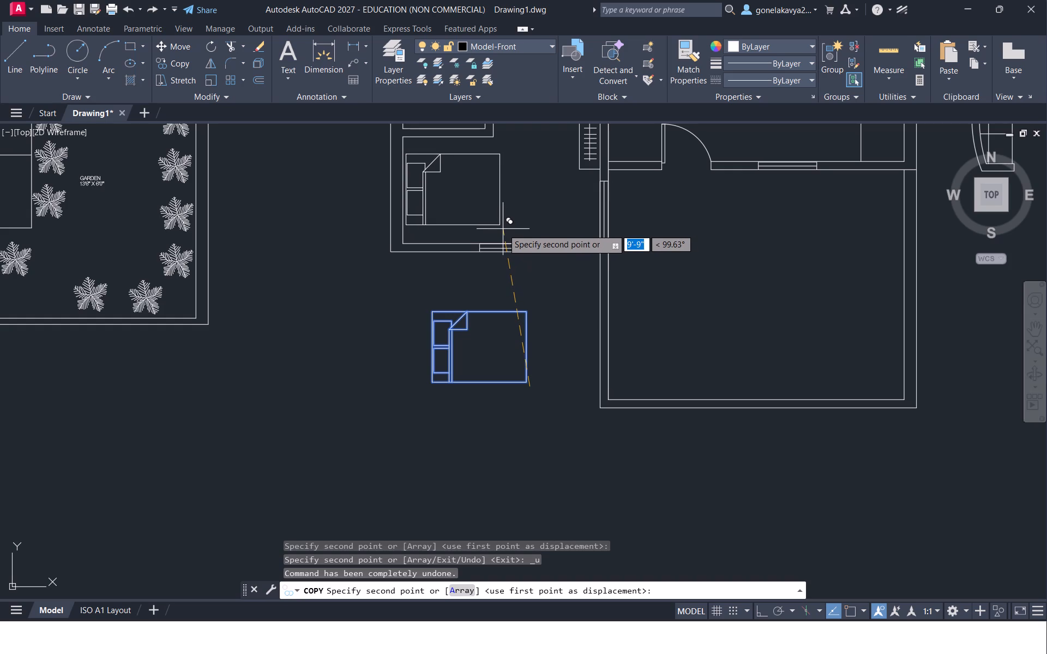
pyautogui.click(503, 229)
pyautogui.press('Escape')
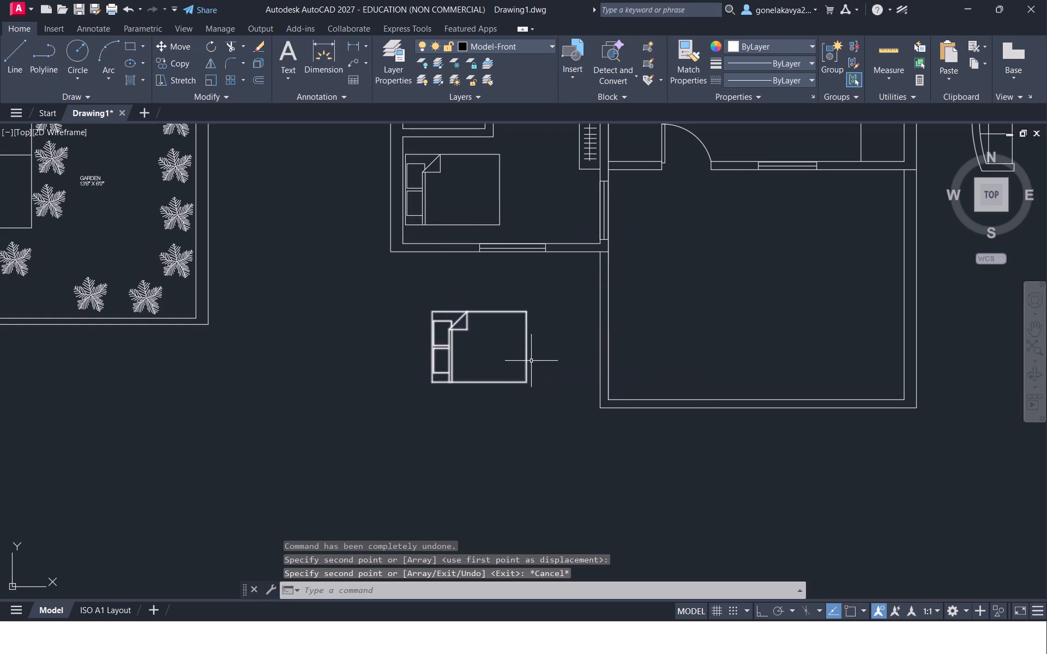
# Delete the leftover scaled bed lying outside, below the second plan's lower-left bedroom.
pyautogui.moveTo(532, 361); pyautogui.dragTo(476, 359)
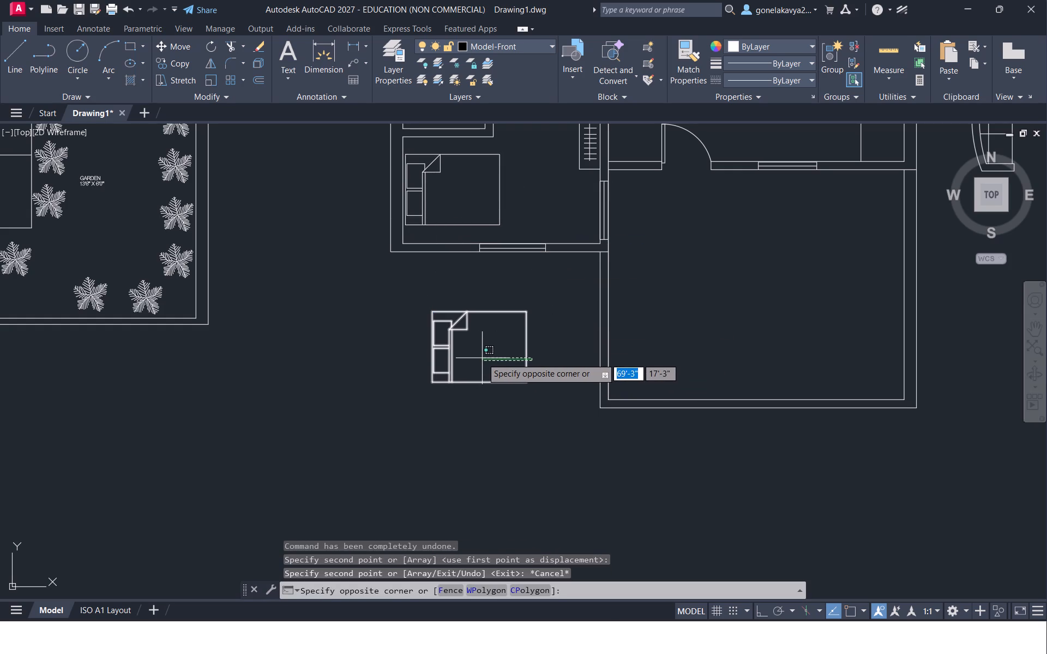
pyautogui.press('Delete')
pyautogui.scroll(-1, 512, 336)
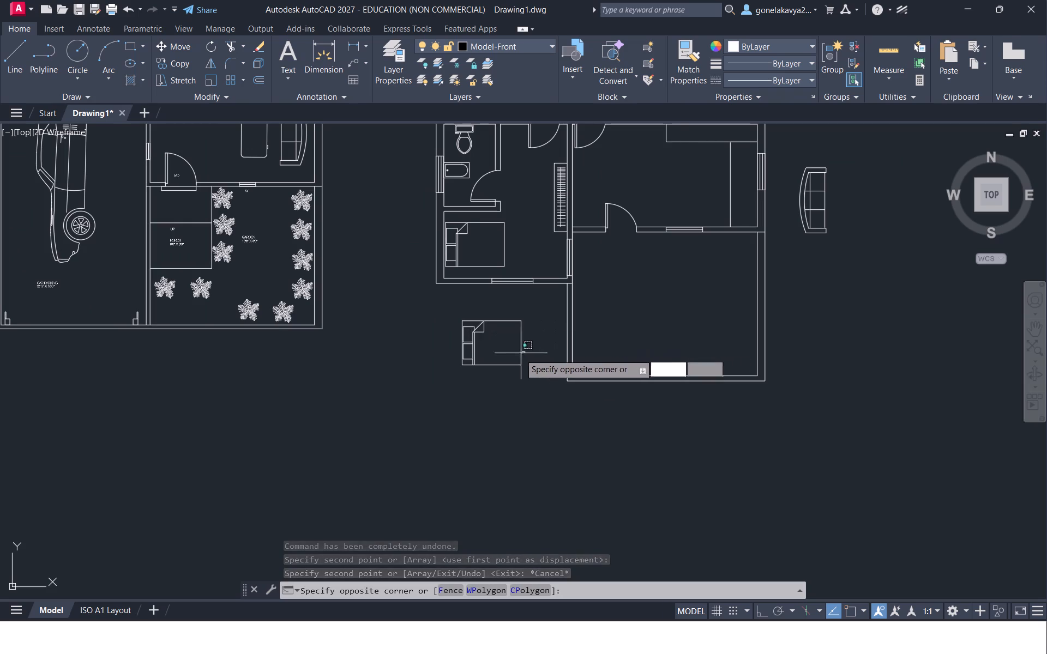
pyautogui.moveTo(509, 355); pyautogui.dragTo(482, 361)
pyautogui.press('Delete')
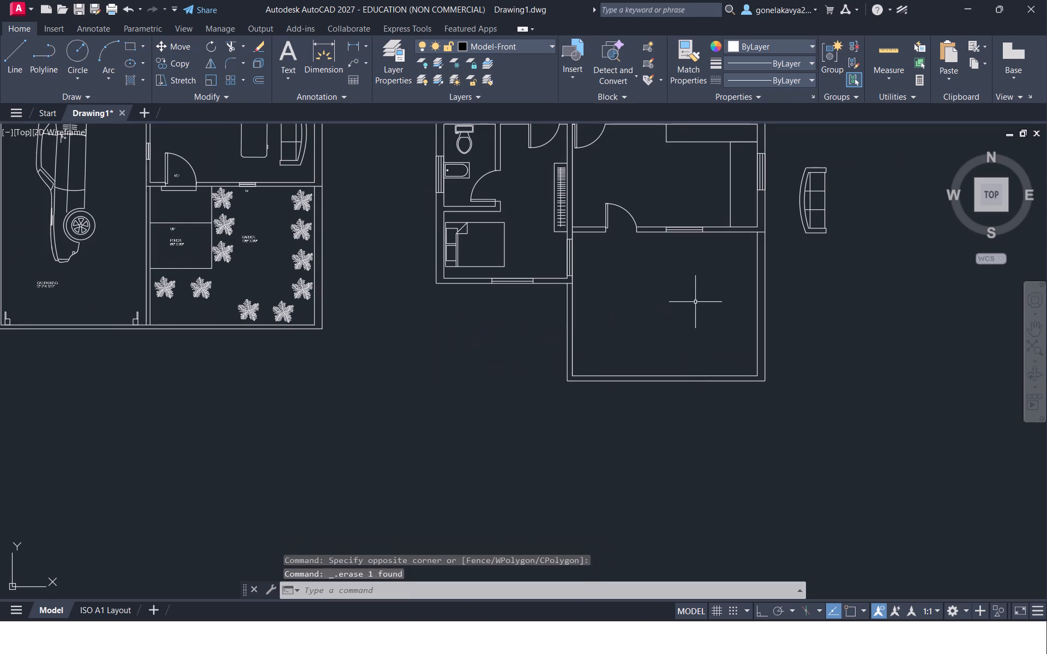
# Delete the spare sofa lying outside the second plan's right wall.
pyautogui.moveTo(695, 302); pyautogui.dragTo(564, 334, button='middle')
pyautogui.scroll(-1, 607, 326)
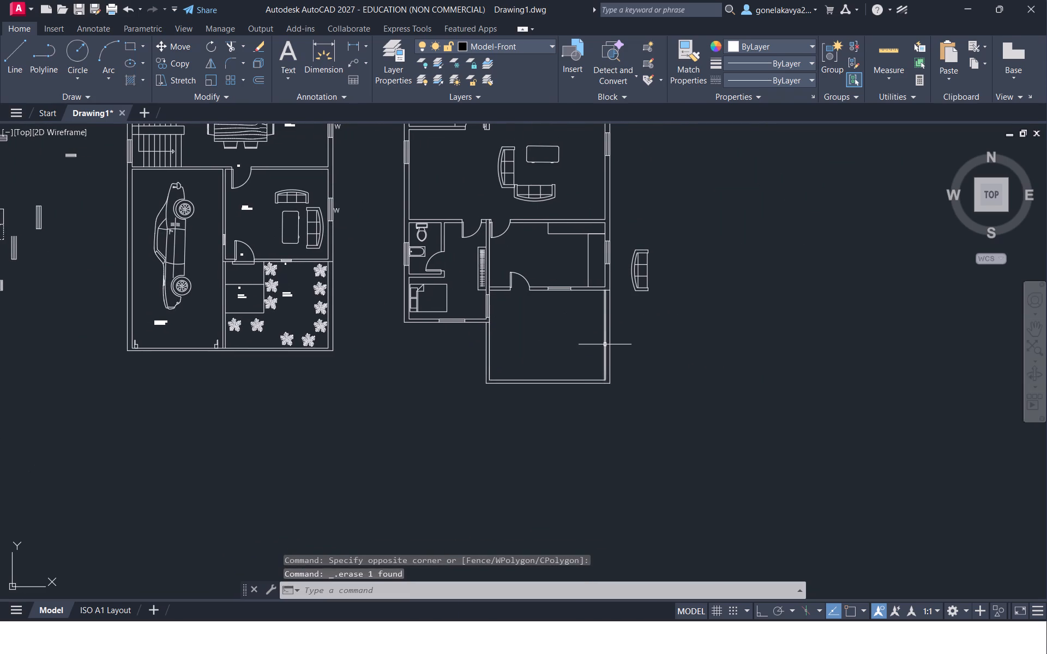
pyautogui.moveTo(571, 337); pyautogui.dragTo(561, 342, button='middle')
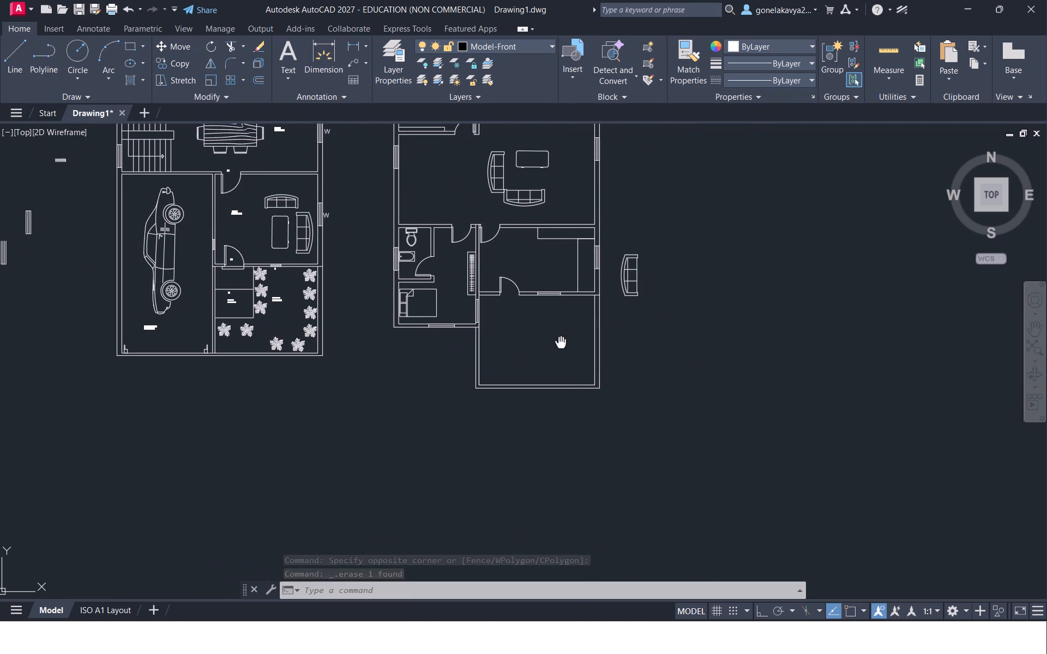
pyautogui.moveTo(561, 342); pyautogui.dragTo(521, 356, button='middle')
pyautogui.scroll(1, 540, 308)
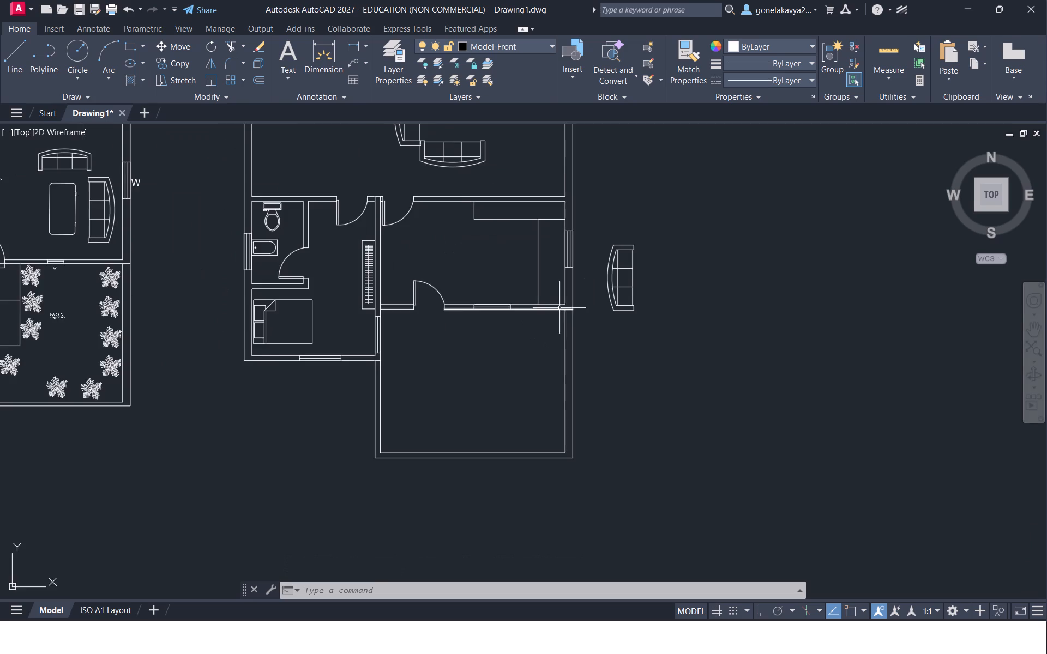
pyautogui.scroll(-1, 552, 308)
pyautogui.moveTo(528, 326); pyautogui.dragTo(547, 445, button='middle')
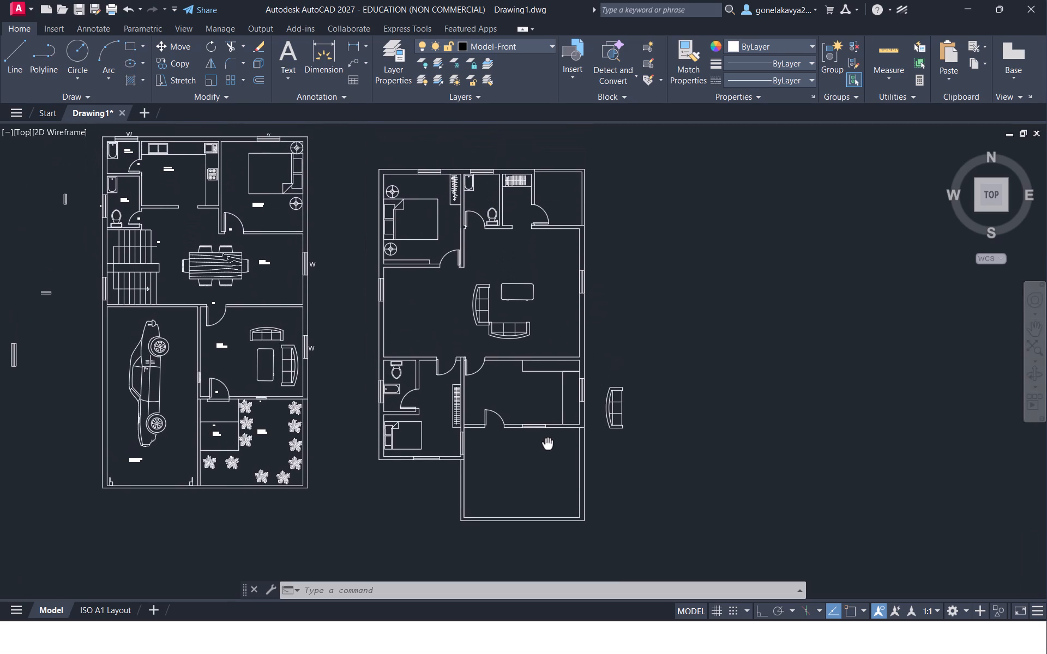
pyautogui.moveTo(547, 445); pyautogui.dragTo(547, 445, button='middle')
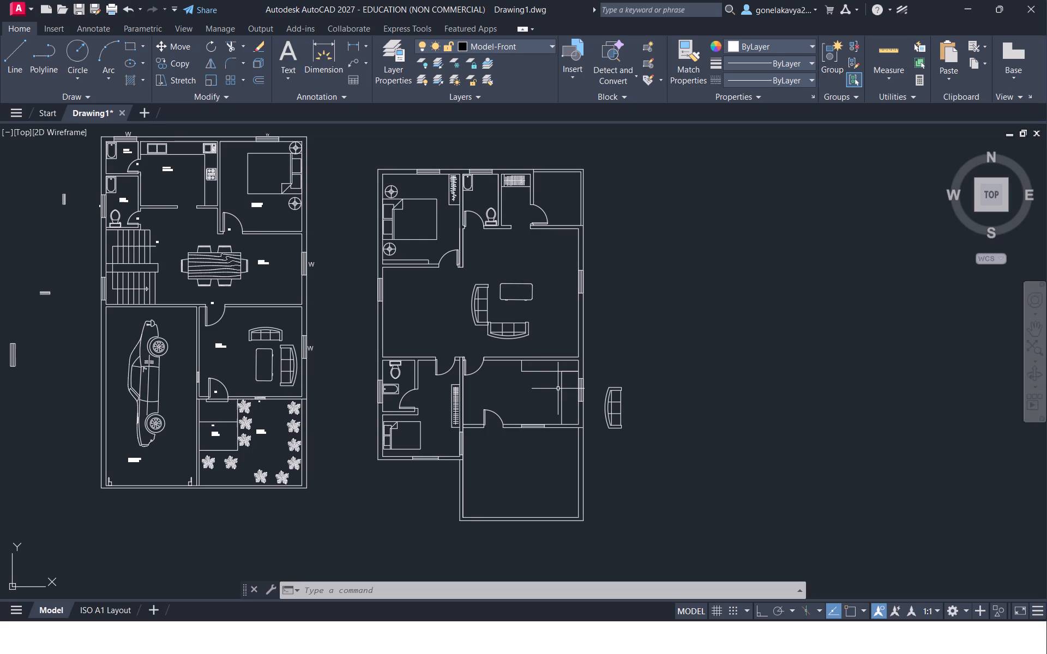
pyautogui.click(607, 412)
pyautogui.press('Delete')
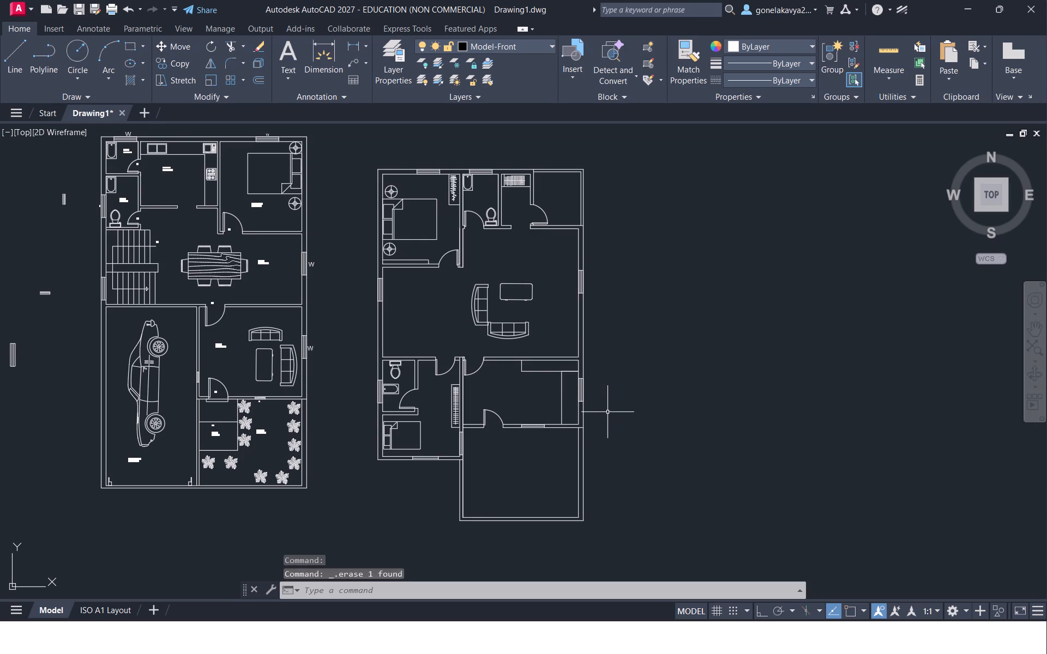
# Copy the medium-sized plant block from beside the plans four times into the second plan's lower-right open area, two on each side.
pyautogui.moveTo(452, 499); pyautogui.dragTo(981, 481, button='middle')
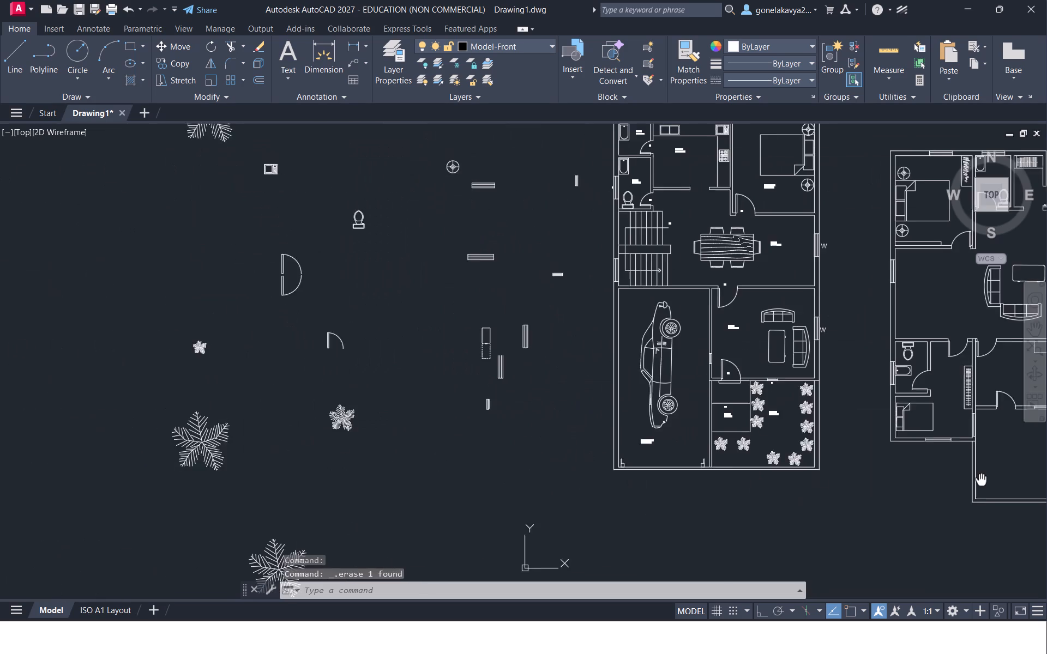
pyautogui.moveTo(981, 481); pyautogui.dragTo(976, 480, button='middle')
pyautogui.scroll(-1, 976, 480)
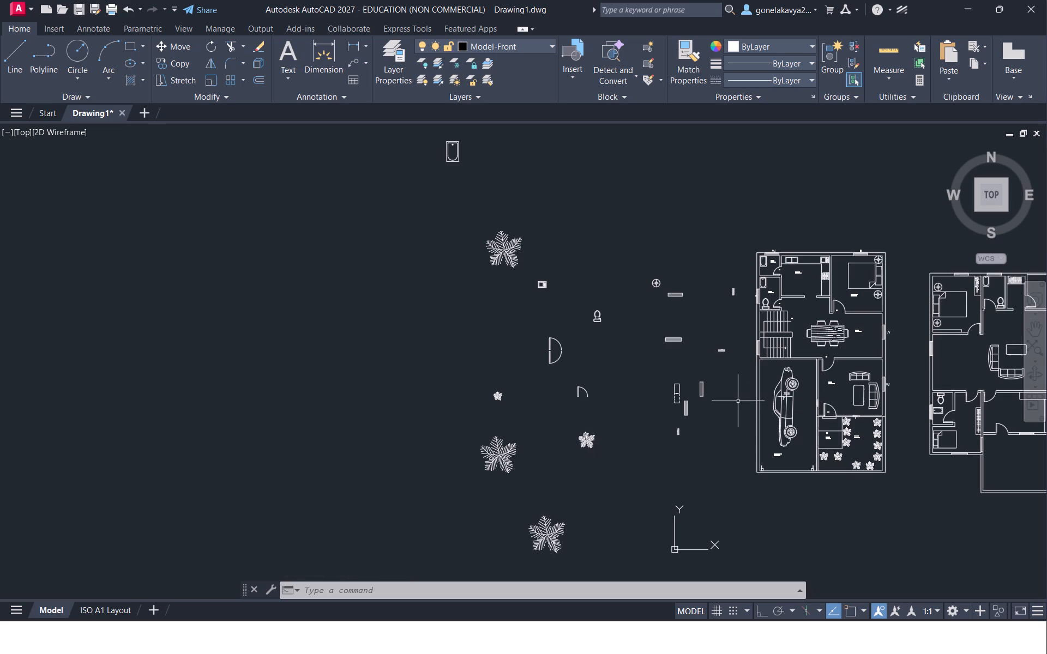
pyautogui.click(586, 446)
pyautogui.scroll(-1, 651, 439)
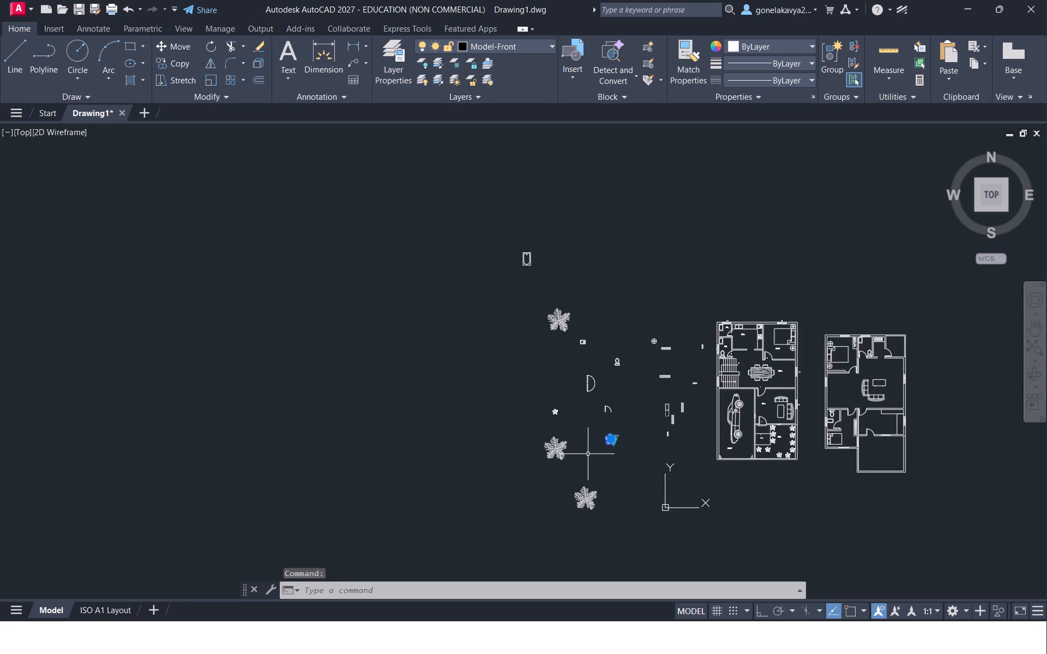
pyautogui.rightClick(663, 465)
pyautogui.click(774, 244)
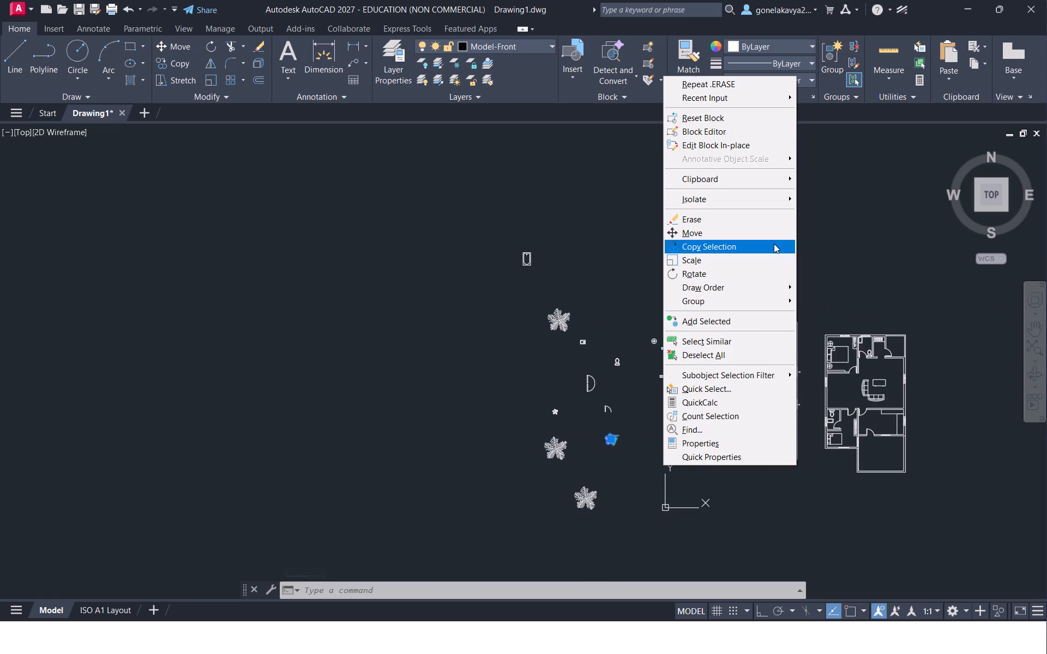
pyautogui.moveTo(687, 446); pyautogui.dragTo(697, 452)
pyautogui.scroll(2, 893, 453)
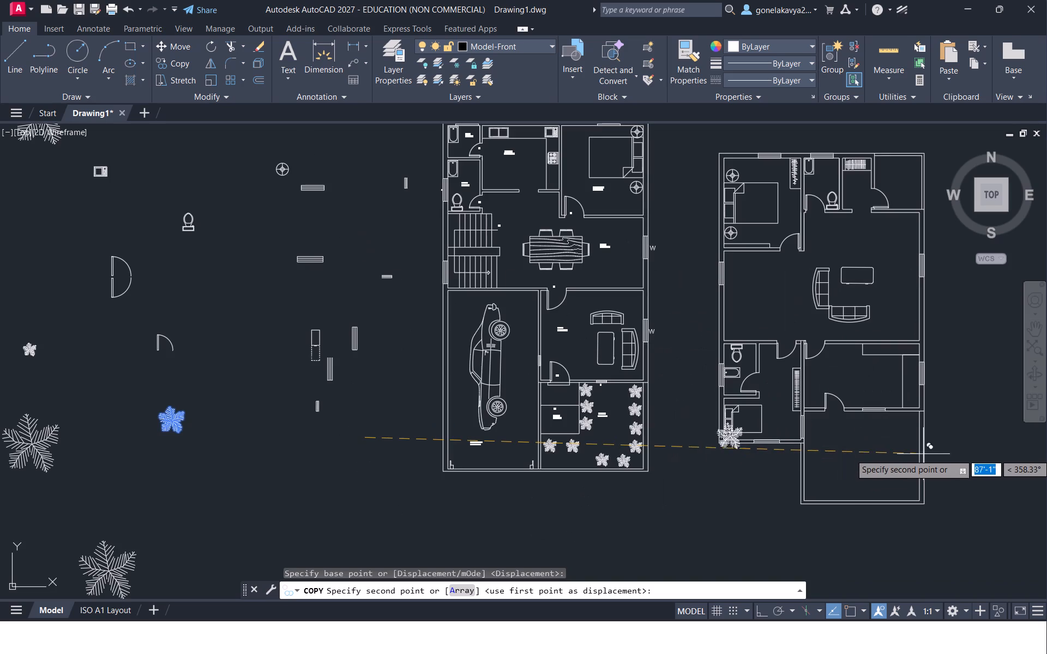
pyautogui.moveTo(1015, 464); pyautogui.dragTo(823, 420, button='middle')
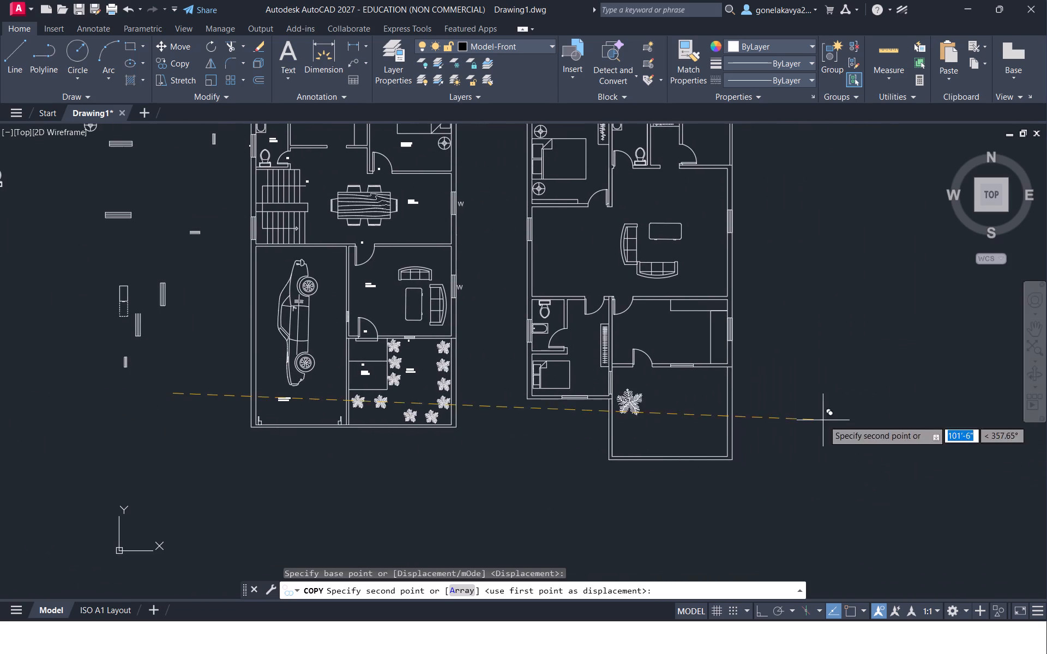
pyautogui.click(821, 429)
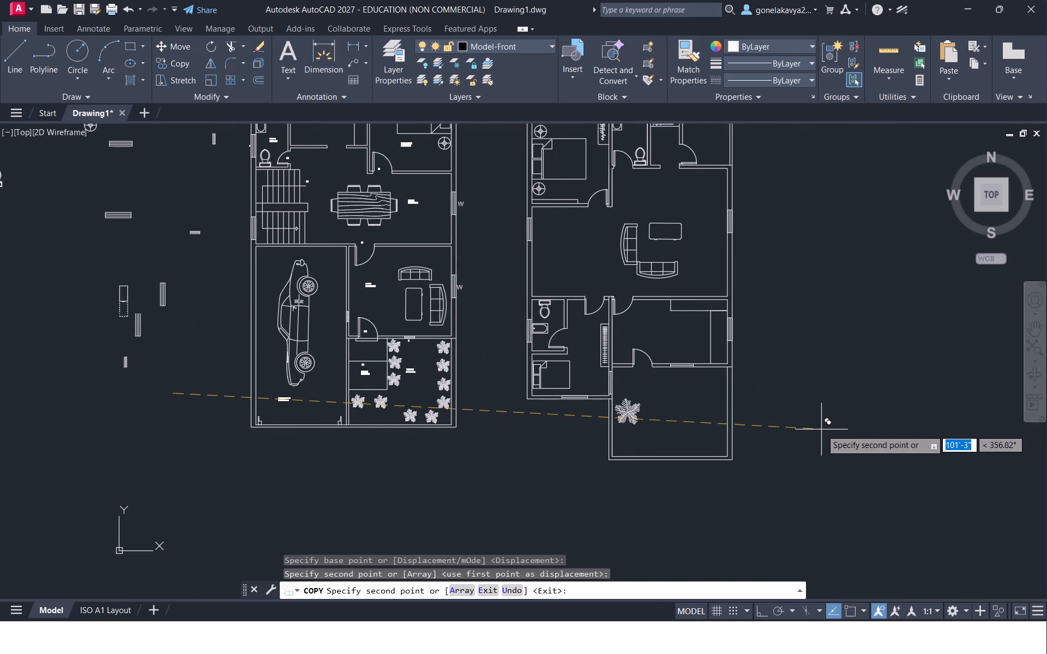
pyautogui.click(817, 461)
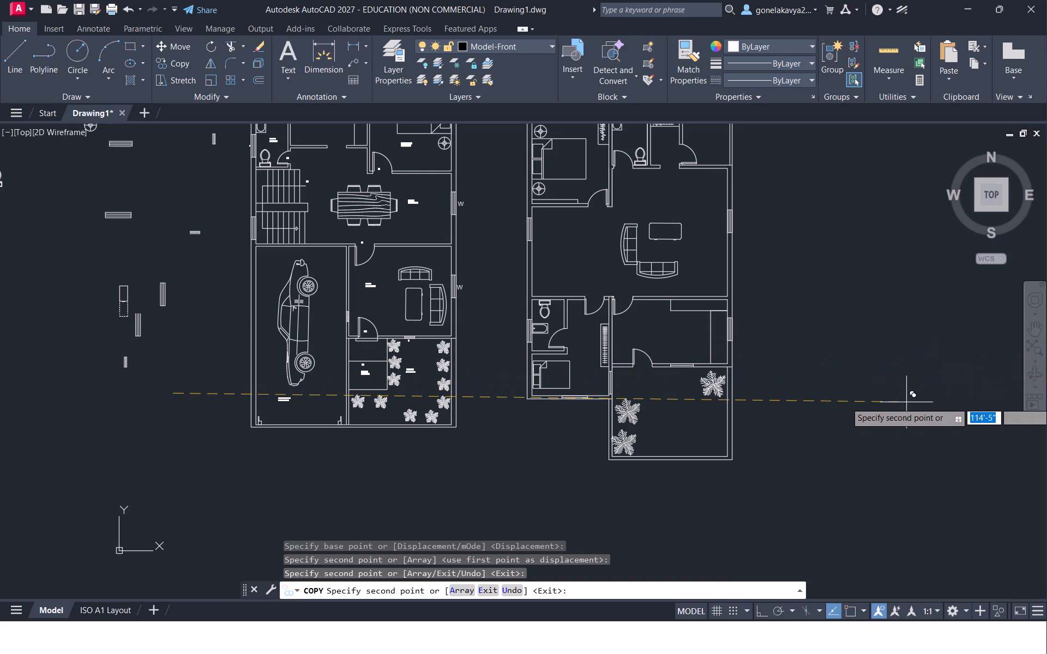
pyautogui.click(907, 401)
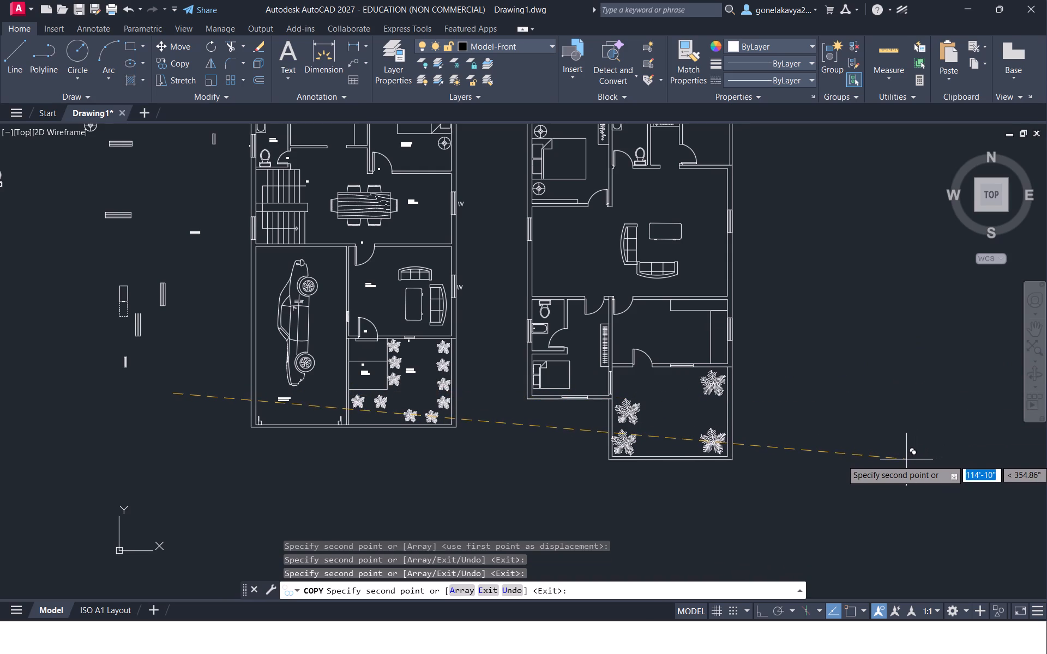
pyautogui.click(906, 459)
pyautogui.moveTo(891, 270); pyautogui.dragTo(894, 328, button='middle')
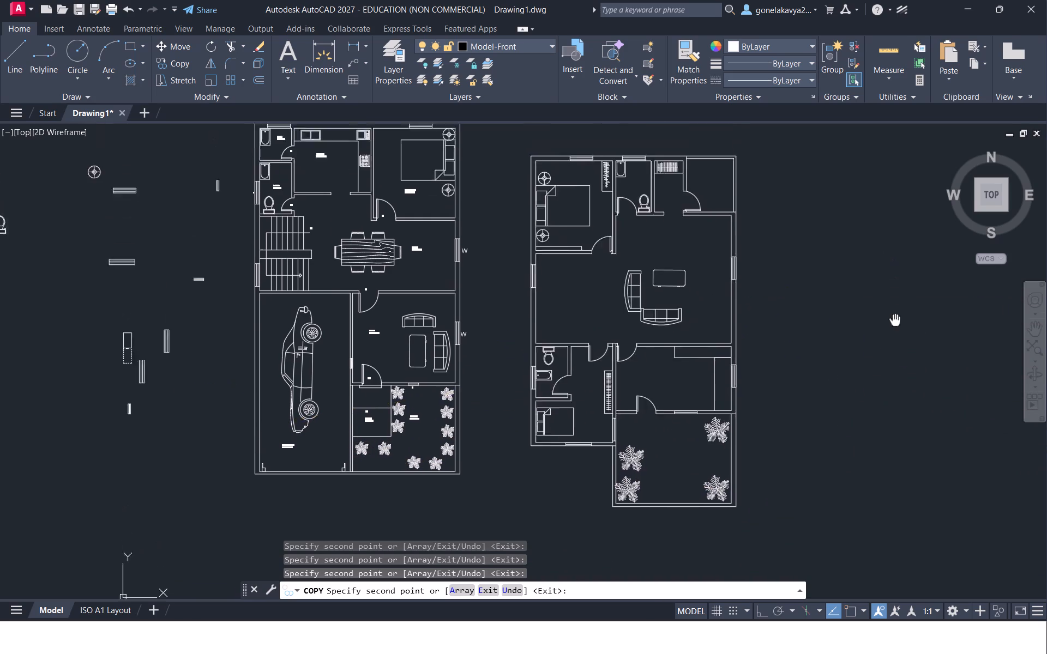
pyautogui.moveTo(894, 328); pyautogui.dragTo(851, 562, button='middle')
pyautogui.scroll(3, 853, 432)
pyautogui.moveTo(849, 436); pyautogui.dragTo(1046, 410, button='middle')
pyautogui.scroll(-1, 853, 435)
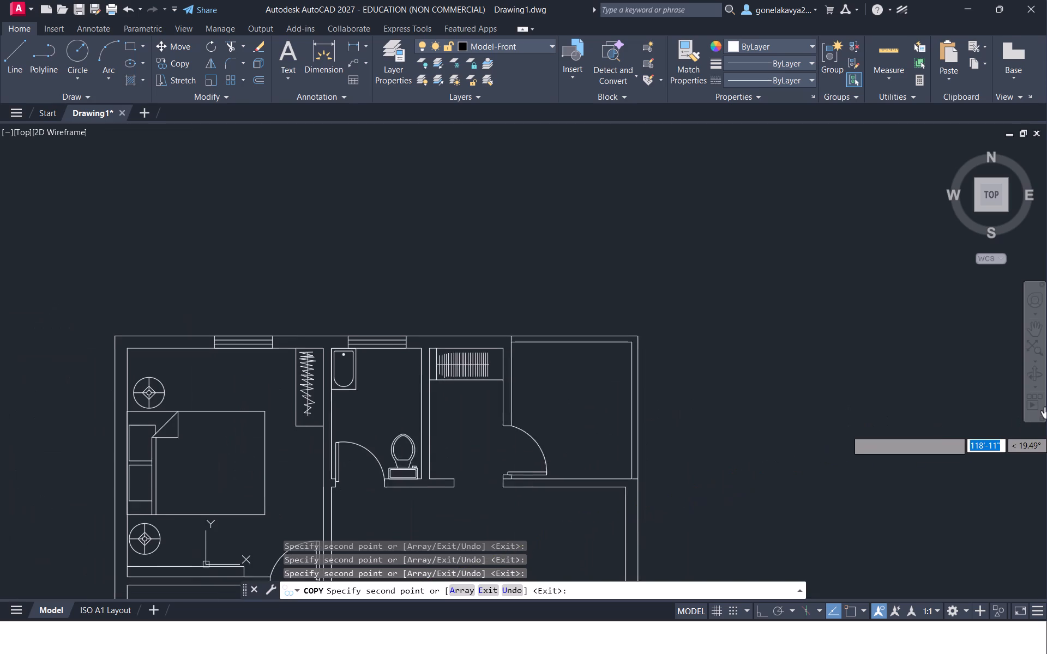
pyautogui.moveTo(1046, 410); pyautogui.dragTo(1046, 404, button='middle')
pyautogui.scroll(-1, 900, 385)
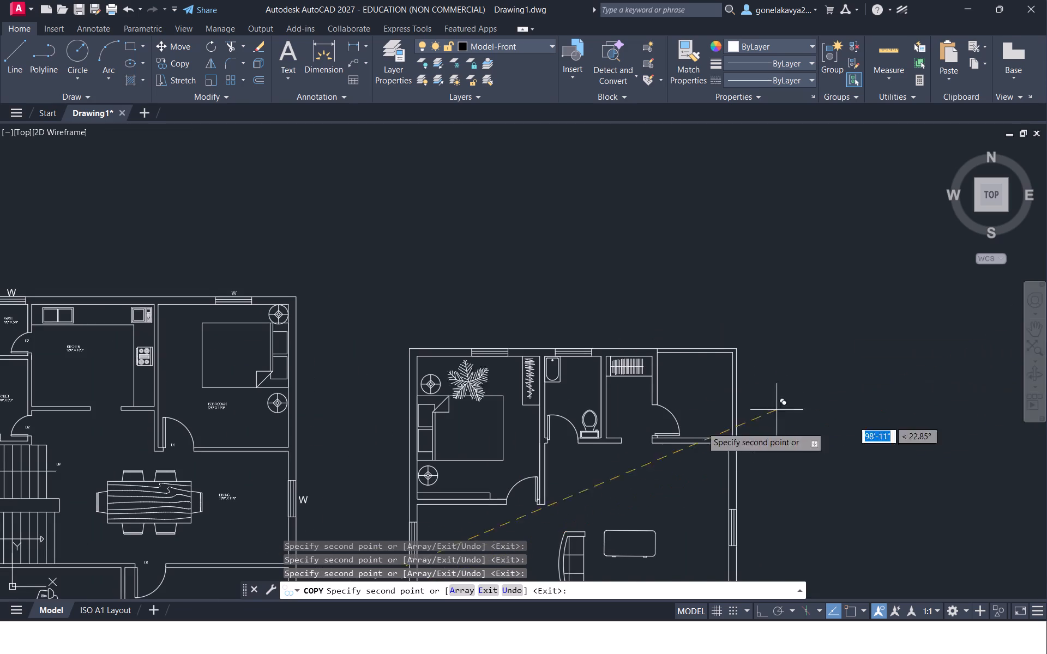
pyautogui.scroll(-2, 657, 434)
pyautogui.press('Escape')
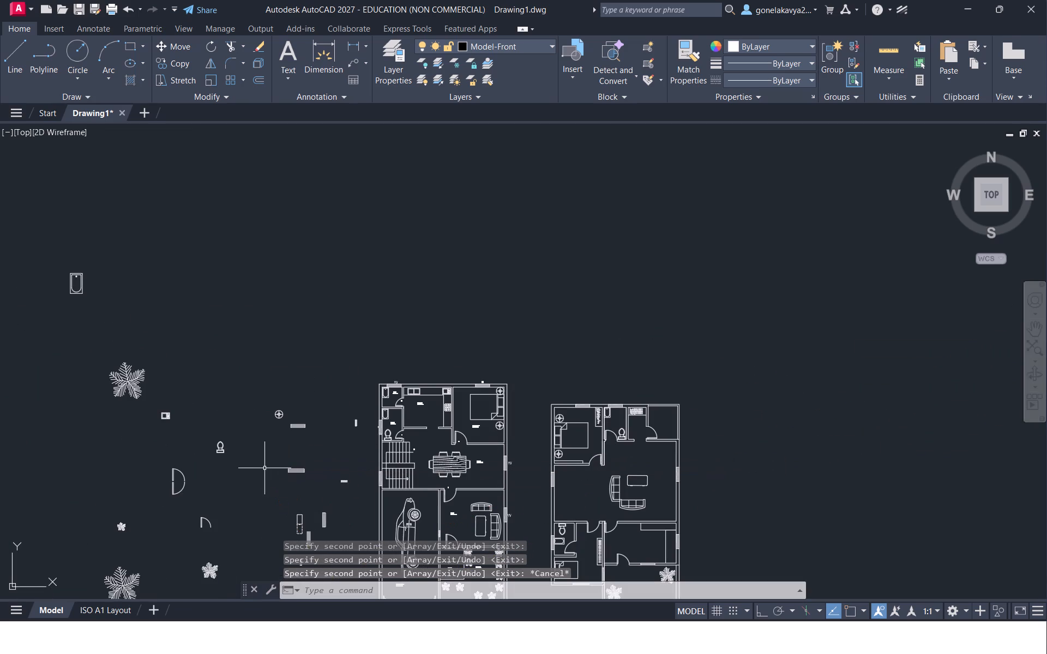
# Copy the smallest loose plant block twice into the second plan's upper-right room, one above the other near the right wall.
pyautogui.moveTo(277, 474); pyautogui.dragTo(498, 328, button='middle')
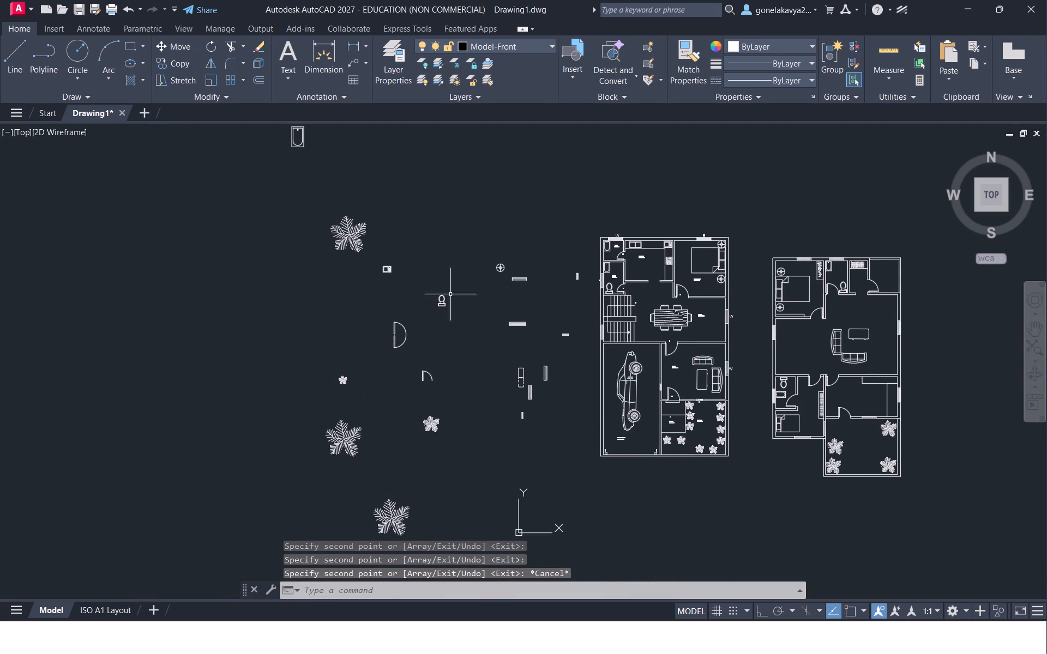
pyautogui.click(337, 382)
pyautogui.click(342, 373)
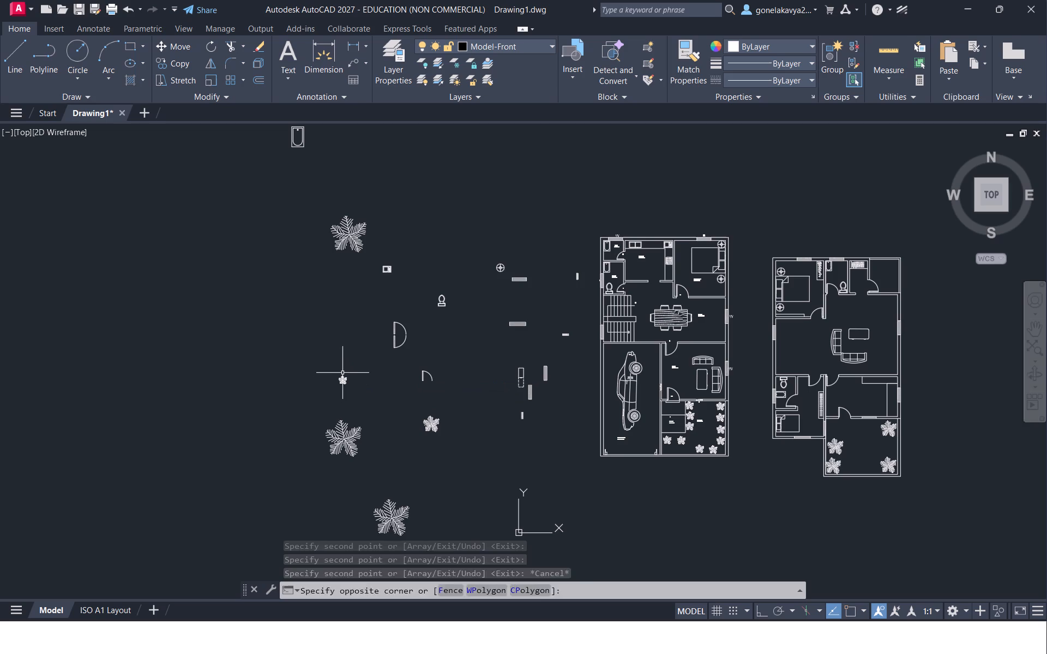
pyautogui.click(343, 384)
pyautogui.rightClick(343, 384)
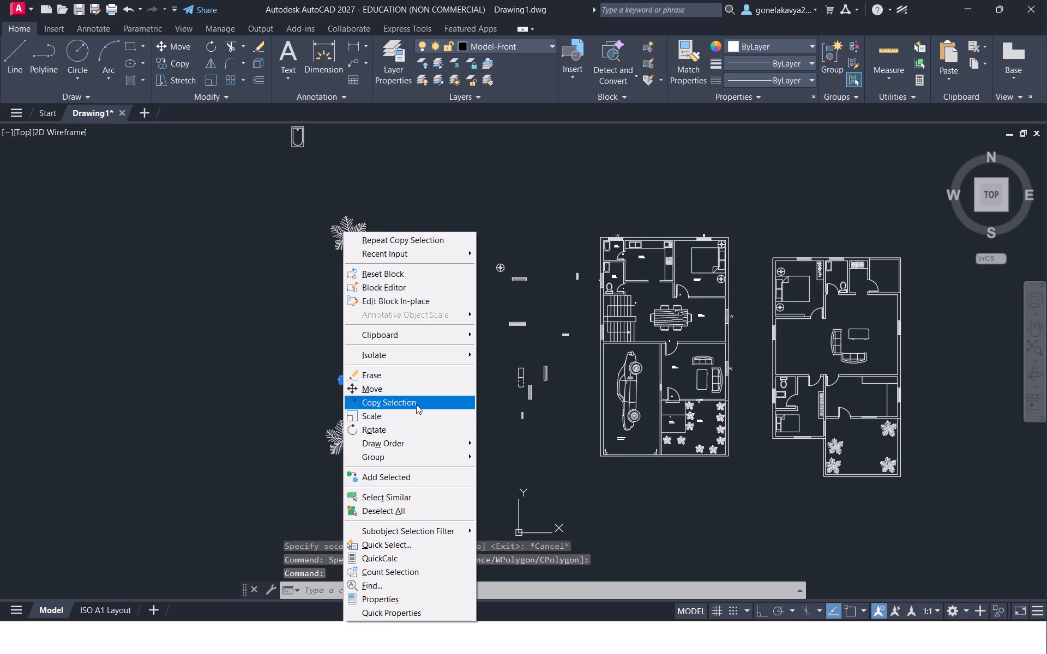
pyautogui.click(416, 404)
pyautogui.click(410, 404)
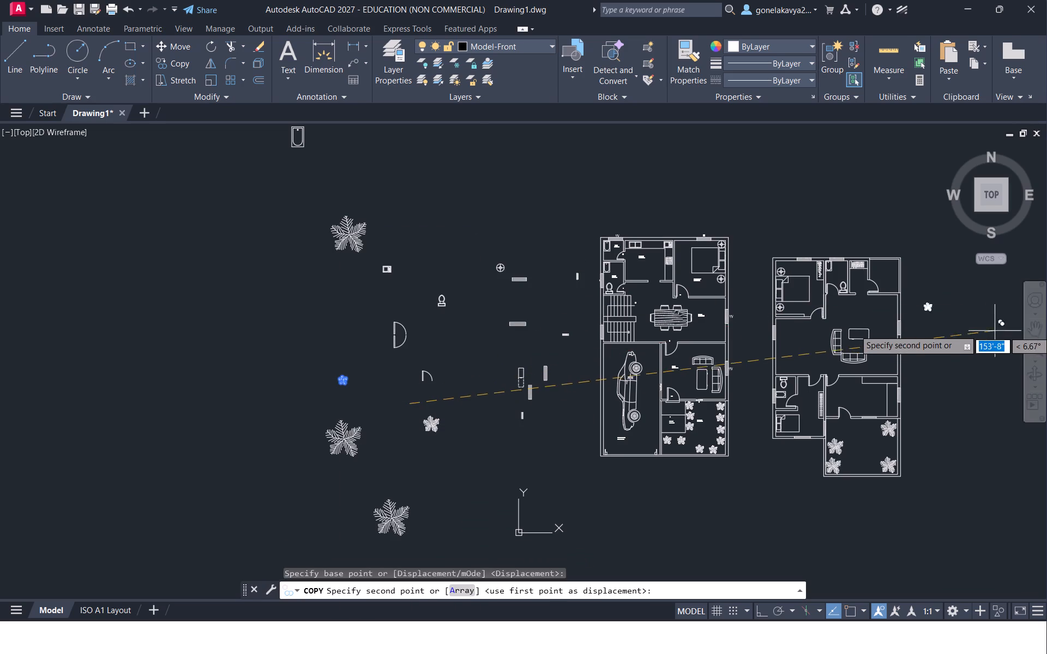
pyautogui.scroll(2, 976, 316)
pyautogui.moveTo(976, 316); pyautogui.dragTo(956, 428, button='middle')
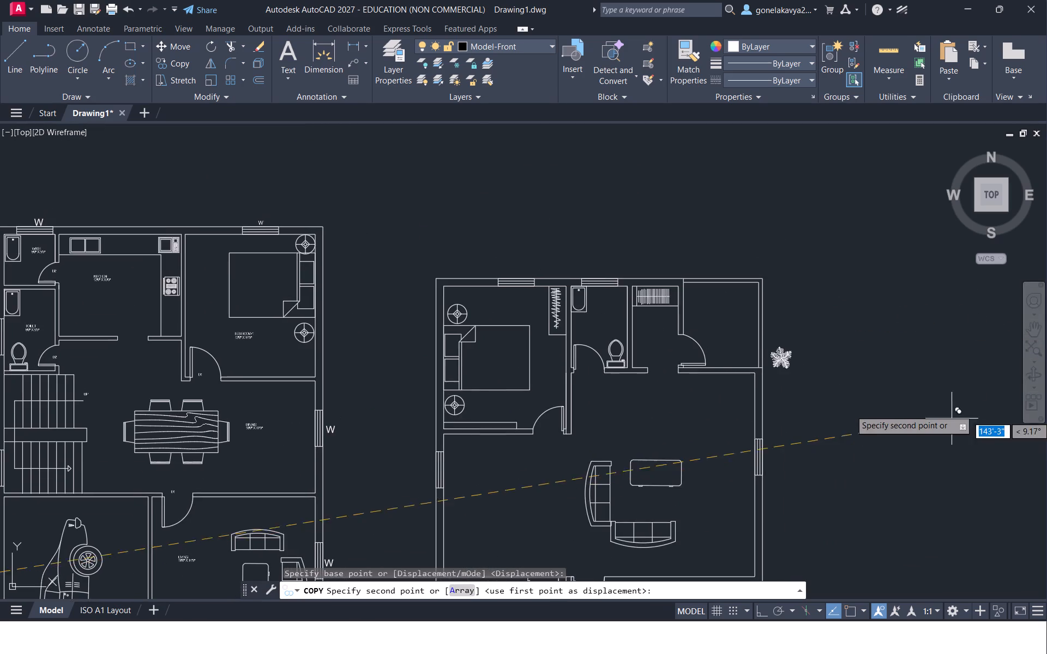
pyautogui.scroll(2, 932, 390)
pyautogui.moveTo(813, 336); pyautogui.dragTo(869, 468, button='middle')
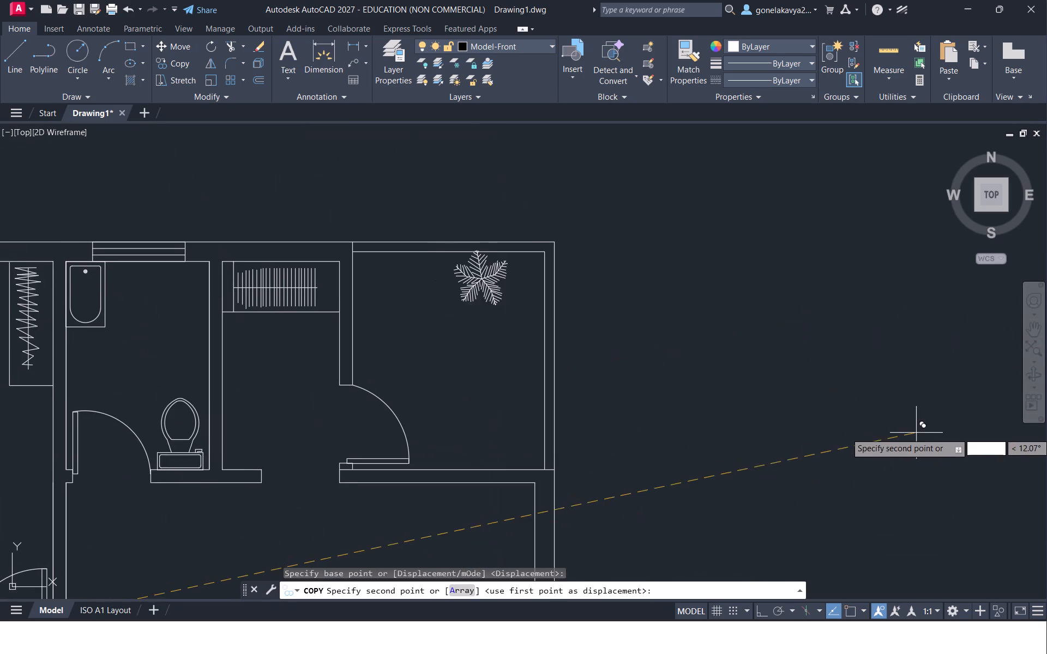
pyautogui.click(946, 434)
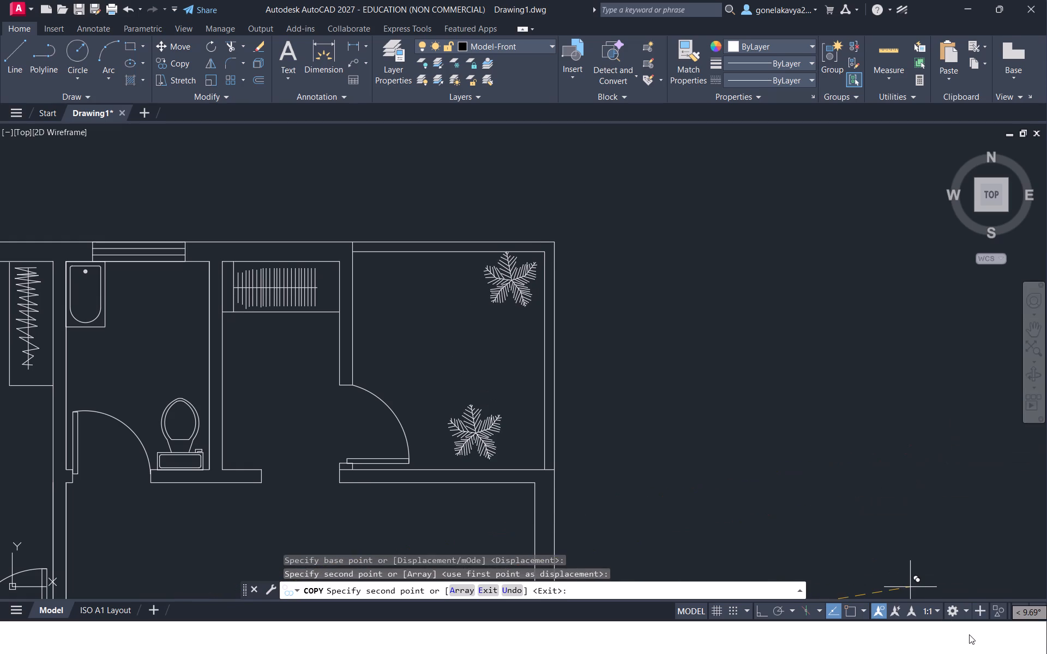
pyautogui.click(946, 586)
# Copy the smallest plant block once into the second plan's lower-right open area, between the two larger plants on its right side.
pyautogui.scroll(-2, 946, 586)
pyautogui.moveTo(1044, 578); pyautogui.dragTo(906, 165, button='middle')
pyautogui.moveTo(834, 573); pyautogui.dragTo(836, 402, button='middle')
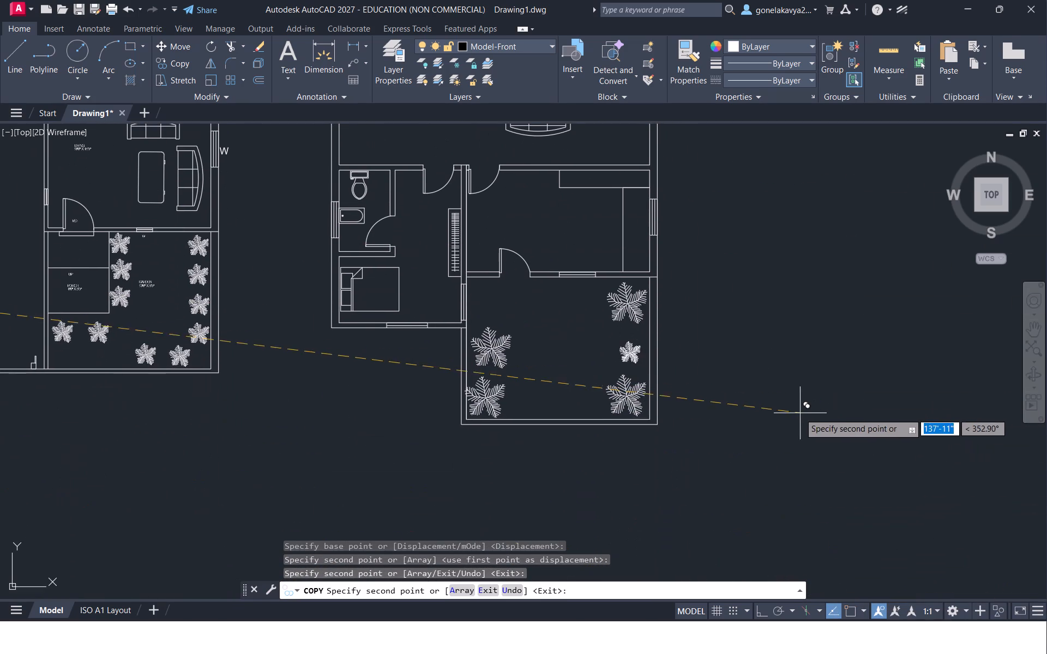
pyautogui.click(793, 422)
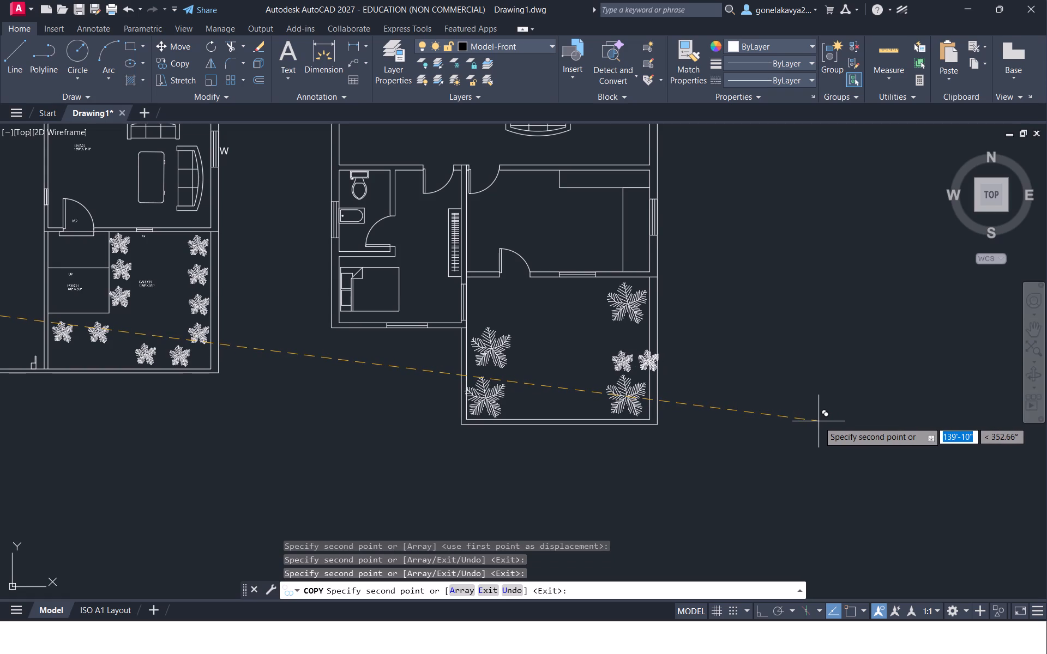
pyautogui.press('Escape')
# Draw a rectangle about 4'-4" by 3'-3" in the left part of the second plan's central hall, near the left wall window.
pyautogui.scroll(-2, 795, 424)
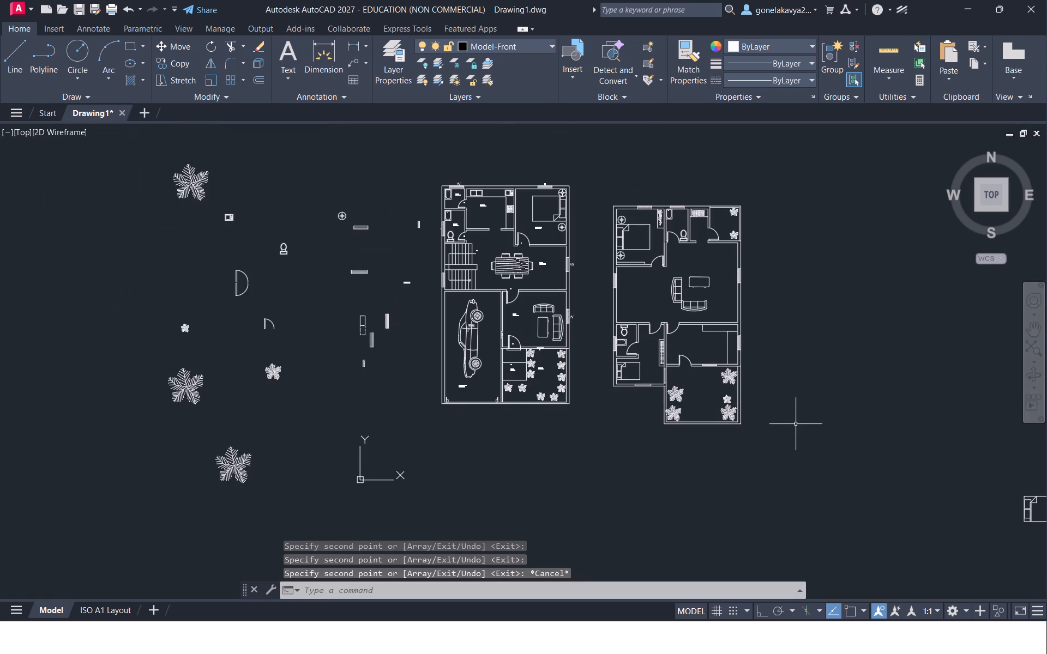
pyautogui.scroll(1, 683, 347)
pyautogui.moveTo(689, 338); pyautogui.dragTo(693, 437, button='middle')
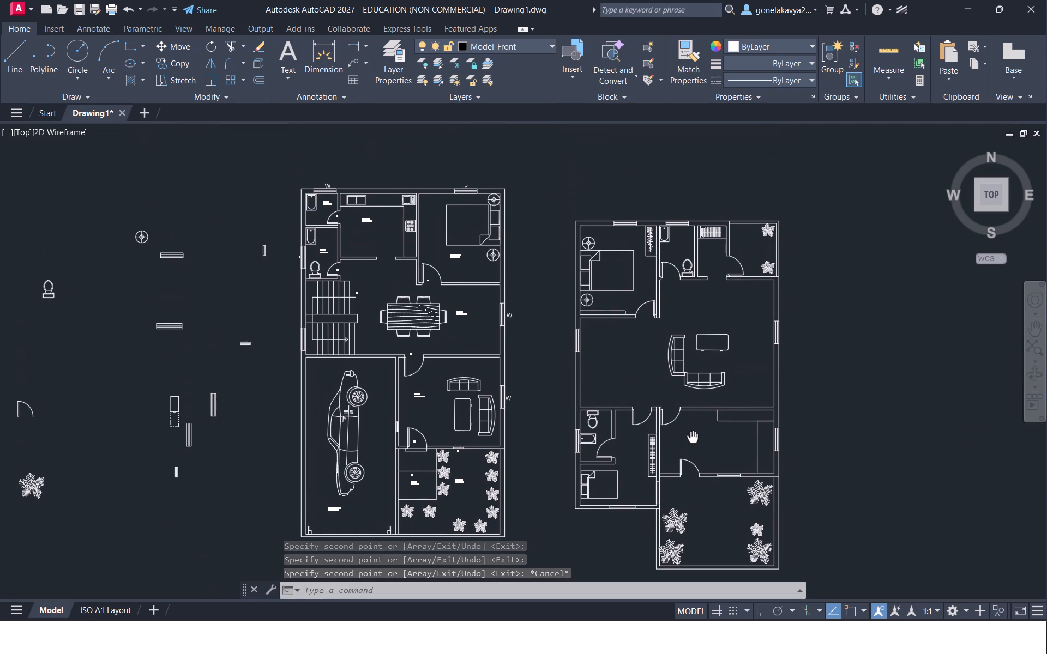
pyautogui.moveTo(693, 437); pyautogui.dragTo(754, 389, button='middle')
pyautogui.scroll(1, 715, 331)
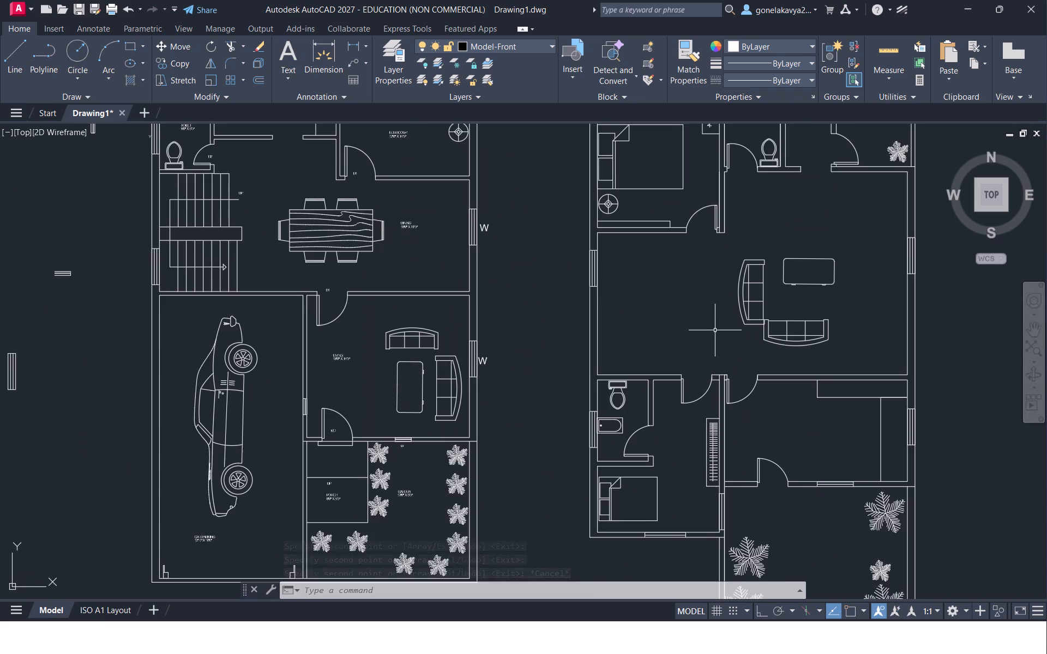
pyautogui.moveTo(690, 317); pyautogui.dragTo(753, 332, button='middle')
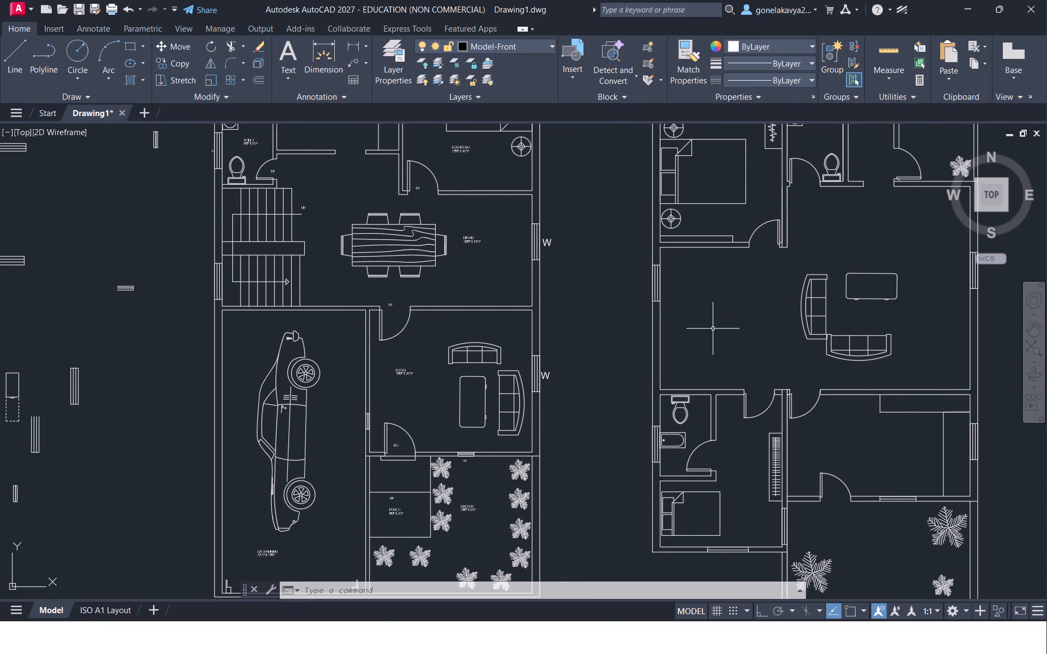
pyautogui.write('REC')
pyautogui.press('space')
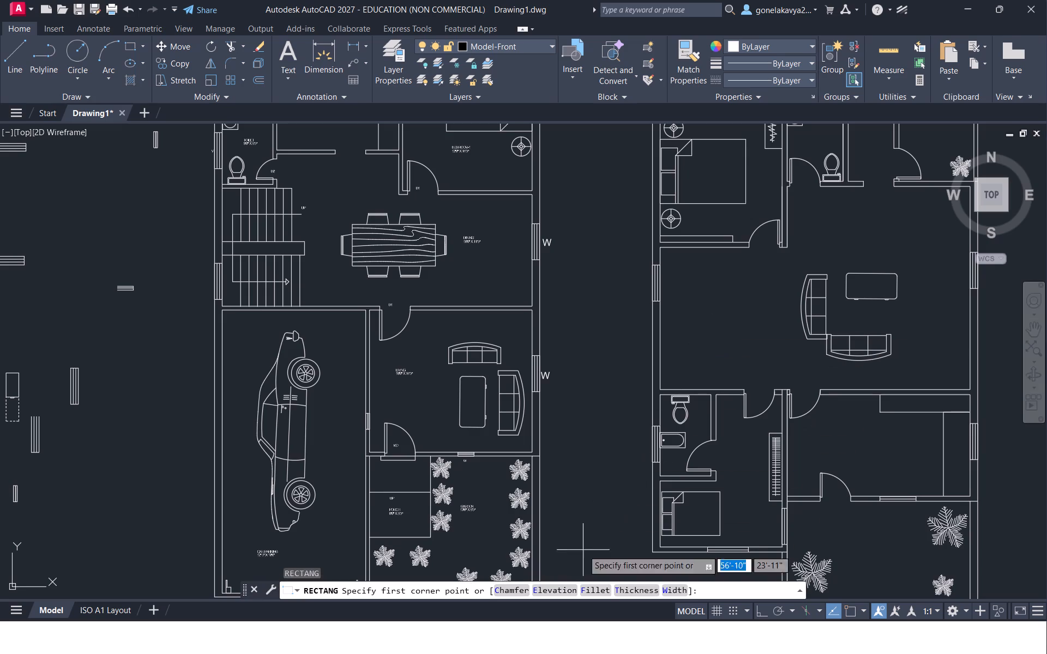
pyautogui.scroll(2, 740, 342)
pyautogui.scroll(-1, 734, 340)
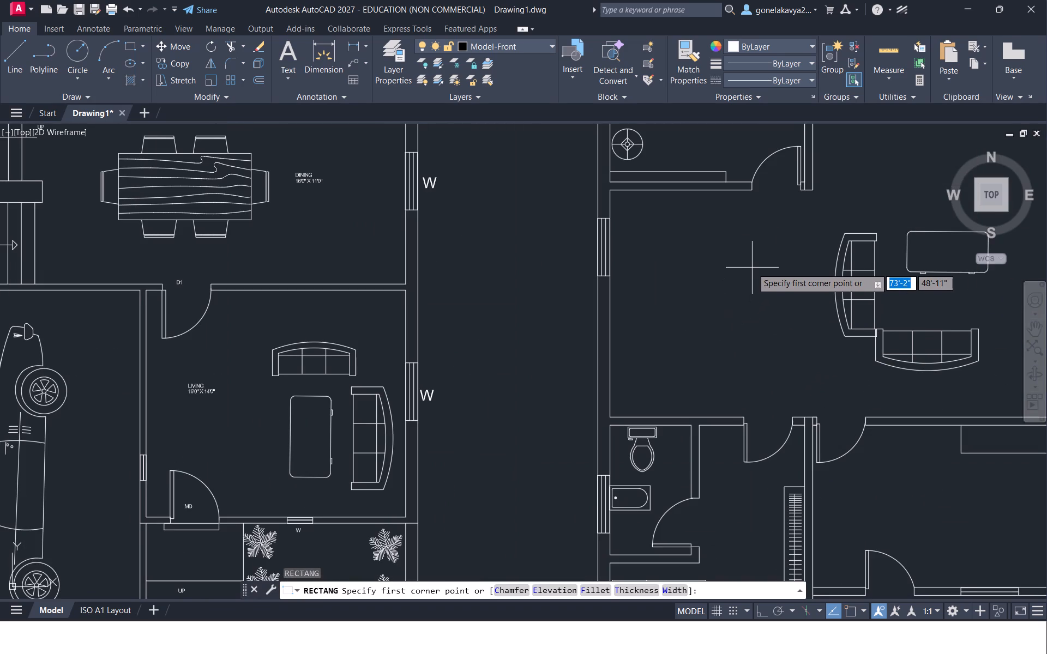
pyautogui.click(731, 265)
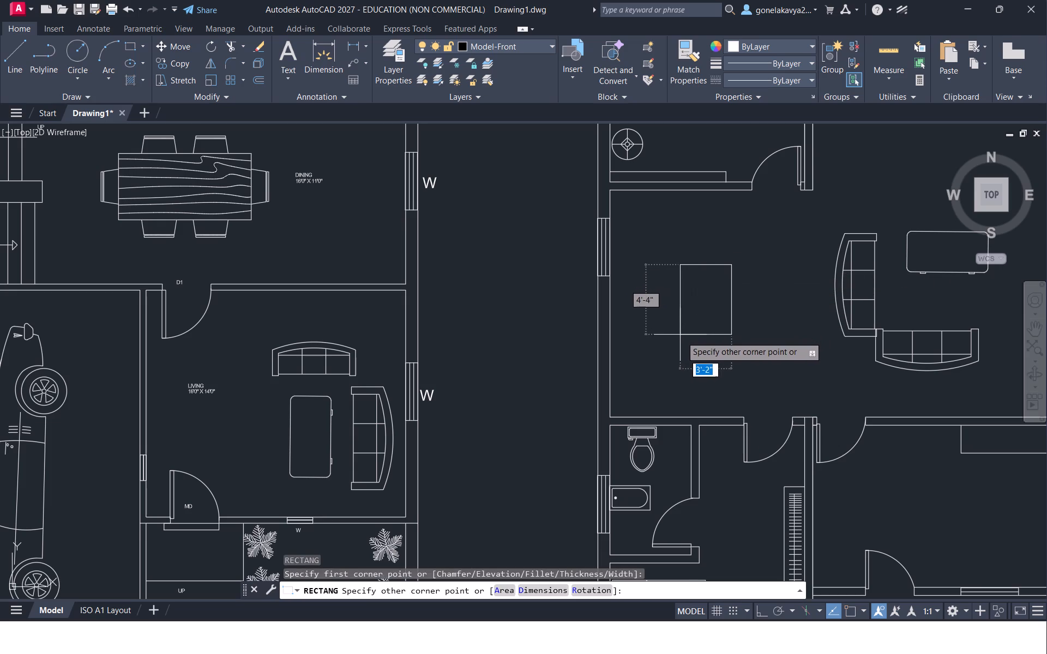
pyautogui.click(660, 318)
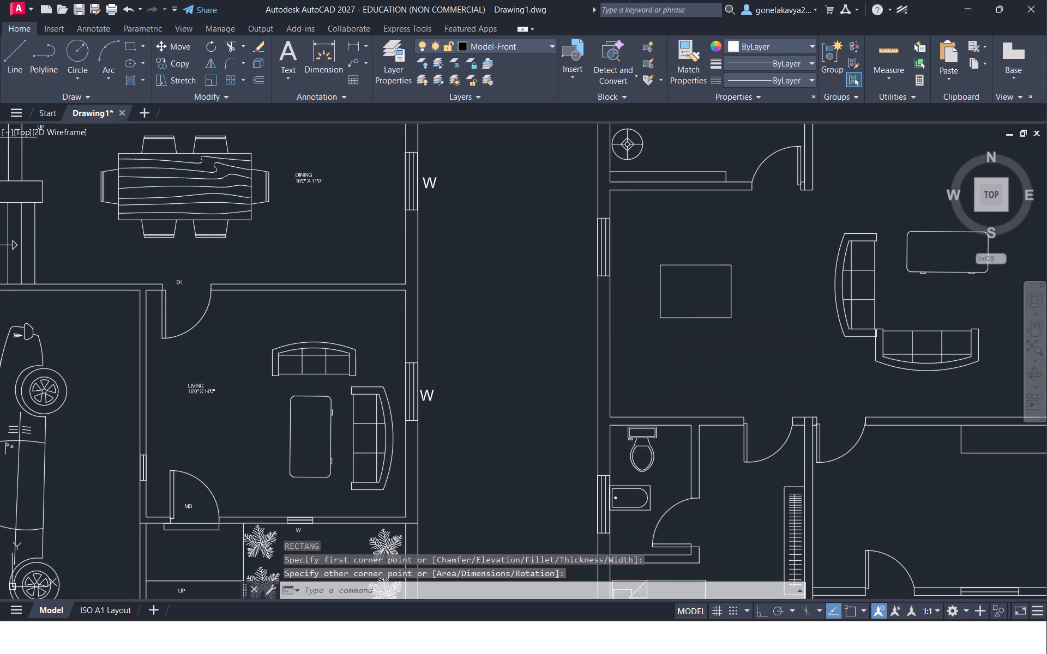
# Draw a smaller rectangle about 3'-8" by 1'-11" inside the new rectangle in the central hall.
pyautogui.moveTo(732, 365); pyautogui.dragTo(732, 337, button='middle')
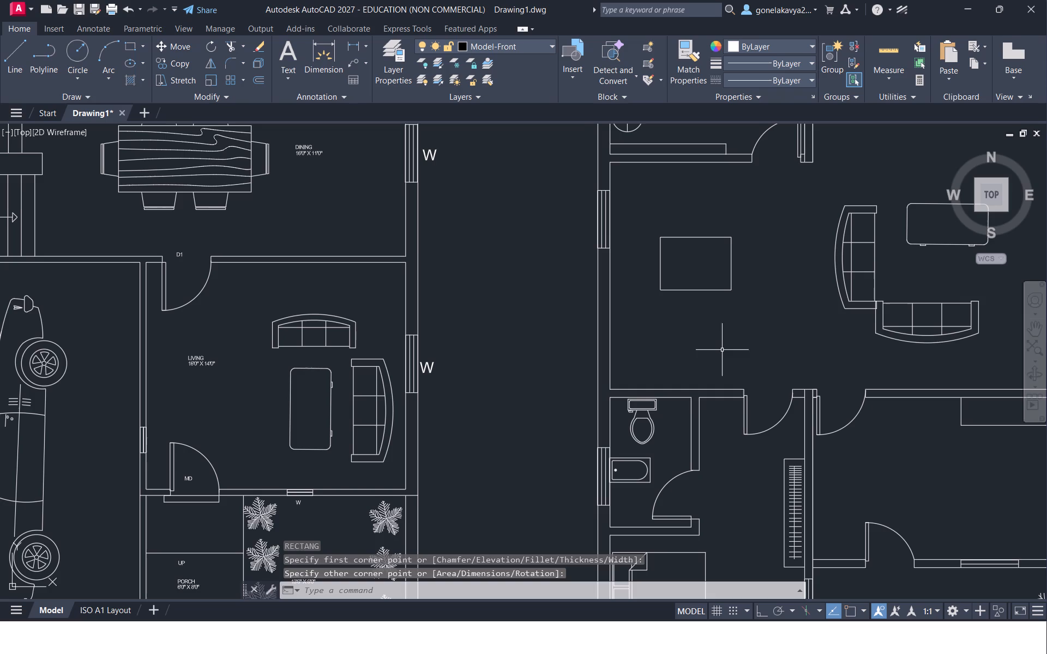
pyautogui.moveTo(724, 360); pyautogui.dragTo(718, 366, button='middle')
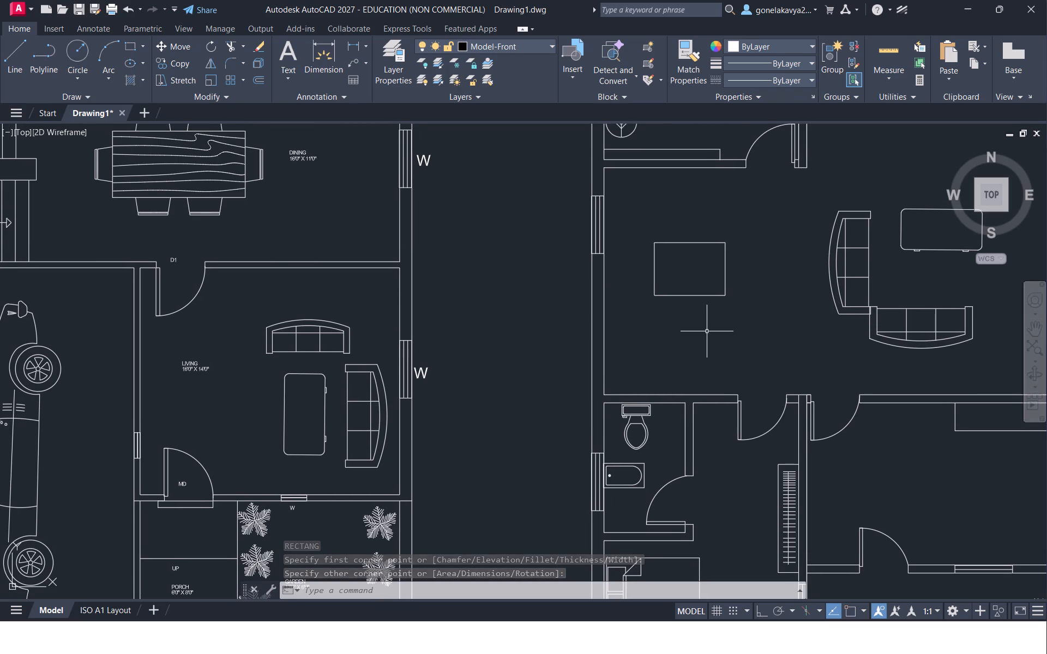
pyautogui.write('REC')
pyautogui.press('space')
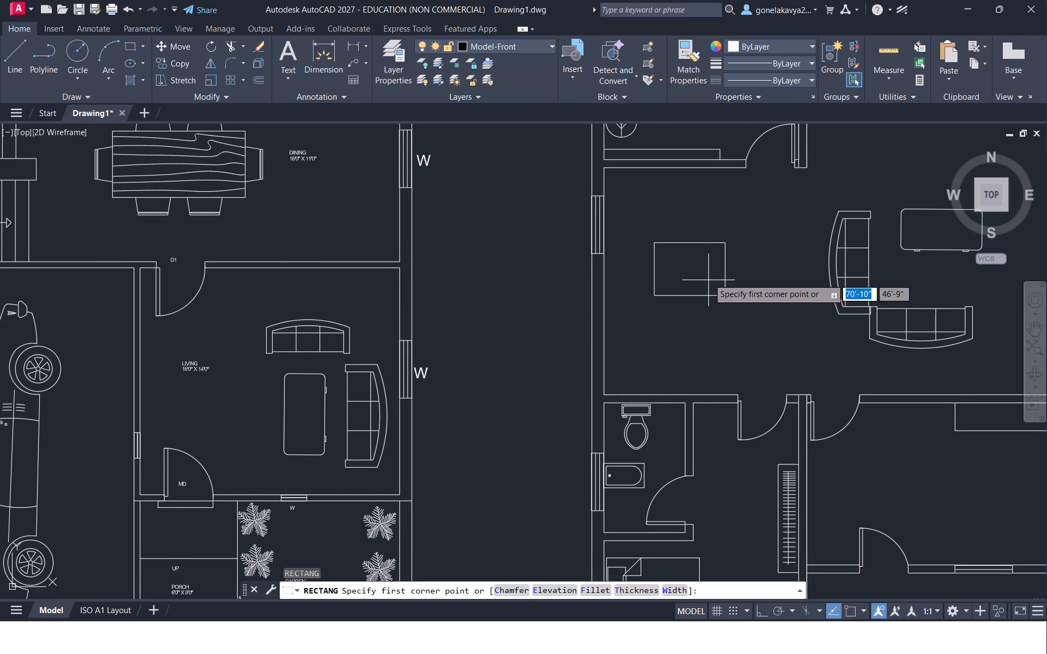
pyautogui.click(719, 252)
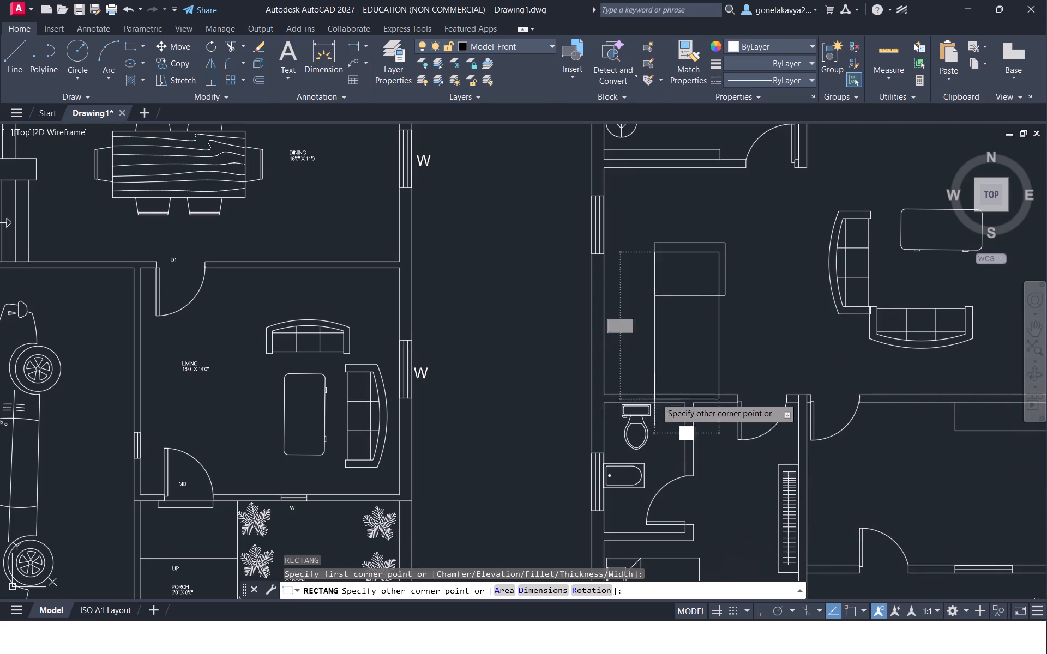
pyautogui.click(659, 283)
pyautogui.moveTo(707, 334); pyautogui.dragTo(697, 334, button='middle')
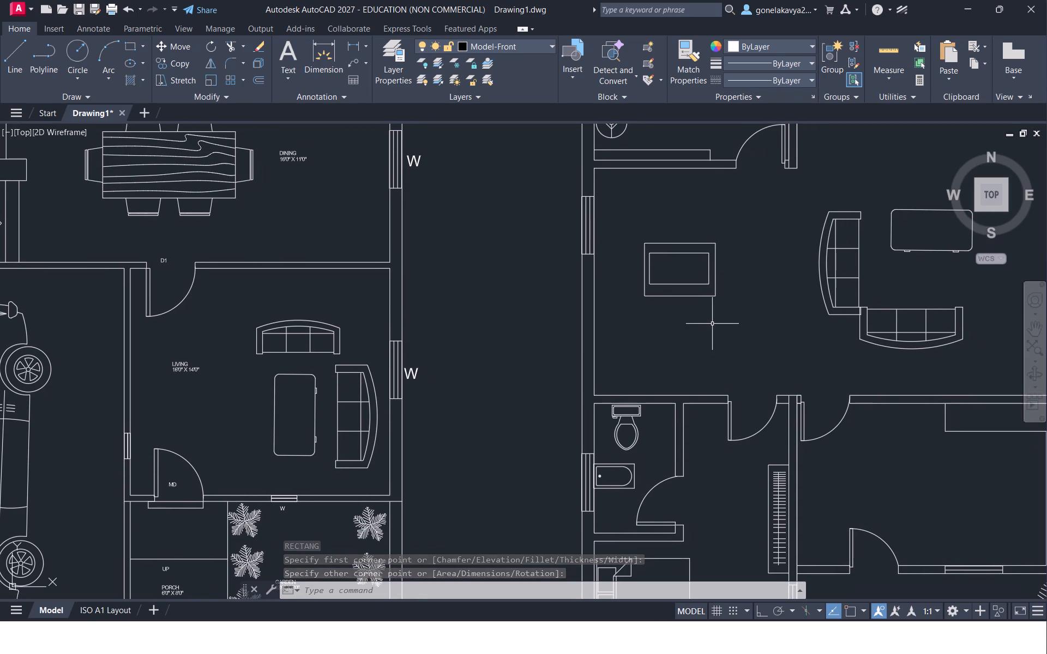
# With Ortho on, draw a vertical line about 4'-8" long from the outer rectangle's upper-right corner up to the hall's top wall.
pyautogui.press('l')
pyautogui.press('Return')
pyautogui.scroll(2, 723, 253)
pyautogui.scroll(-1, 723, 253)
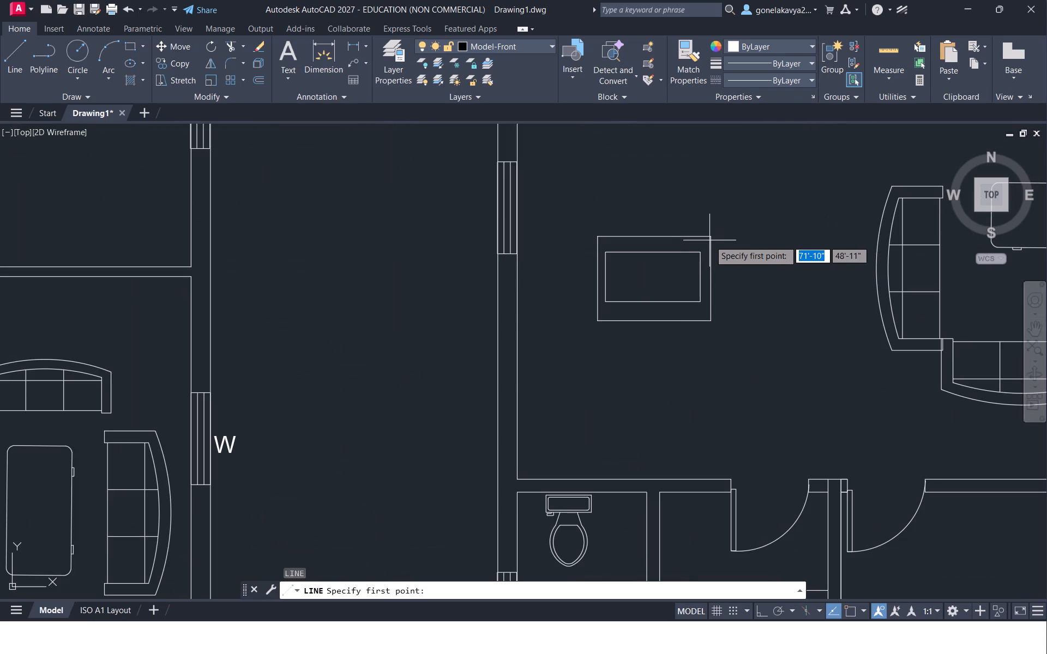
pyautogui.click(710, 237)
pyautogui.moveTo(703, 194); pyautogui.dragTo(654, 438, button='middle')
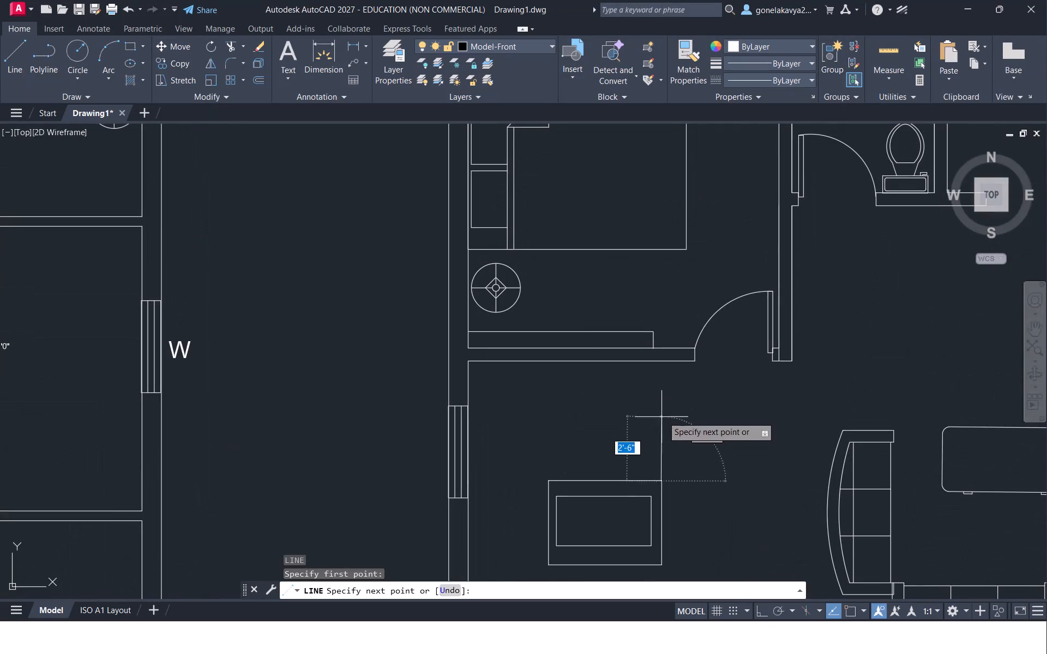
pyautogui.click(764, 615)
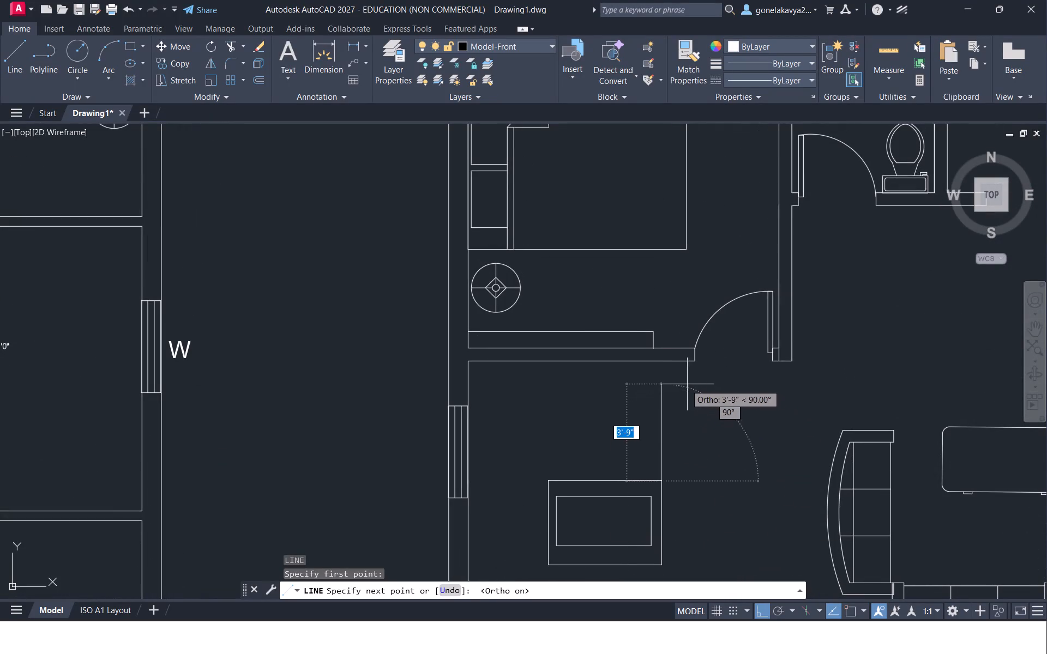
pyautogui.click(661, 361)
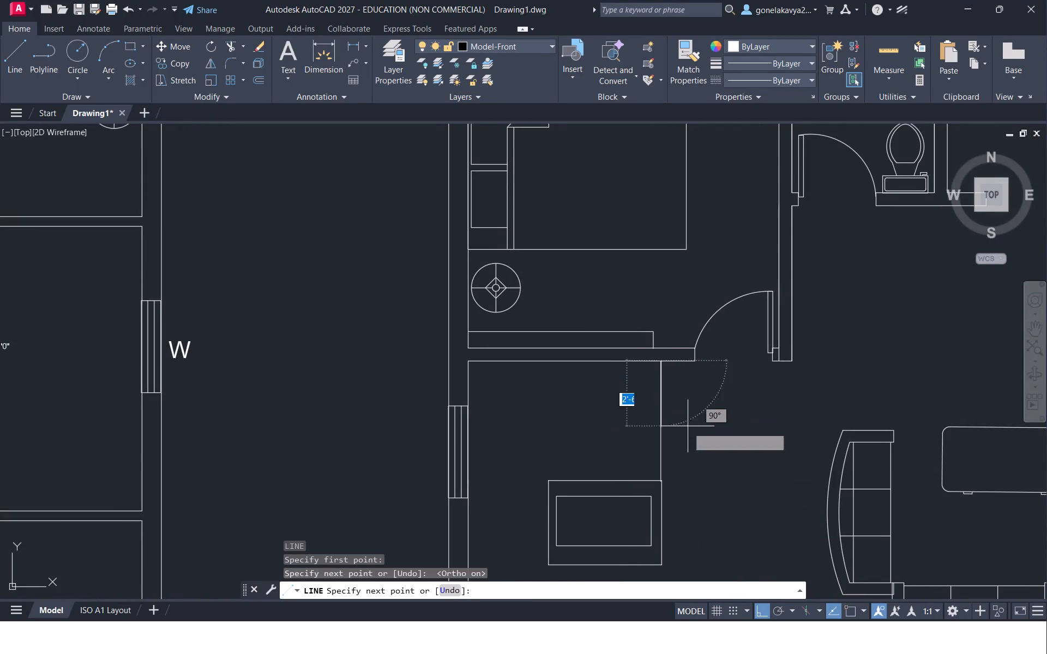
pyautogui.moveTo(686, 441); pyautogui.dragTo(680, 314, button='middle')
pyautogui.press('Escape')
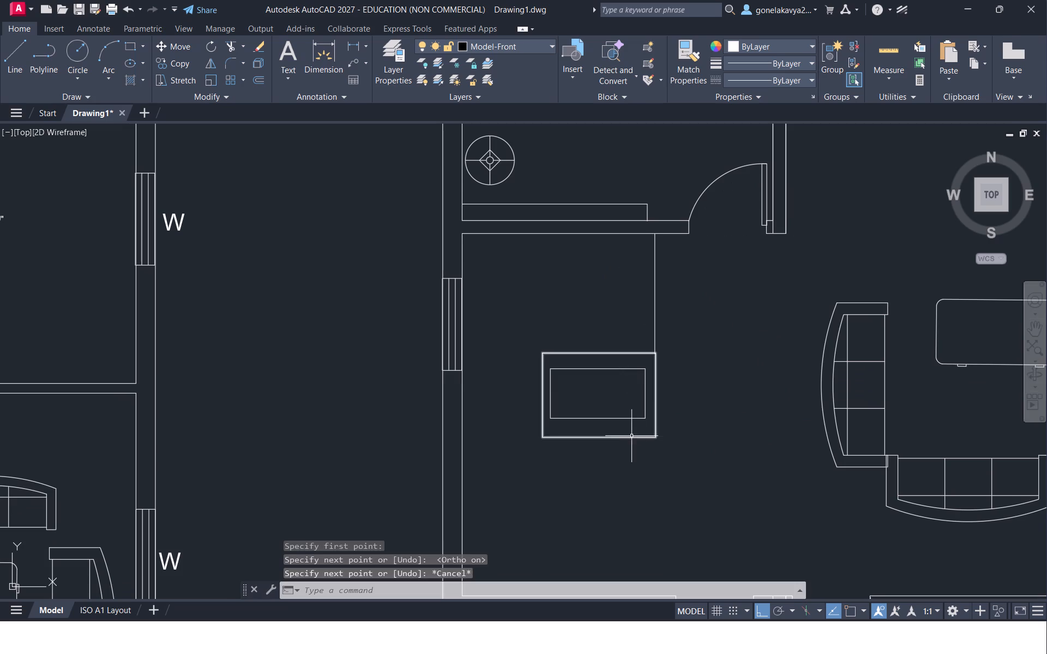
# Draw a vertical line from the outer rectangle's lower-right corner down to the hall's bottom wall.
pyautogui.moveTo(658, 437); pyautogui.dragTo(641, 408, button='middle')
pyautogui.press('l')
pyautogui.press('Return')
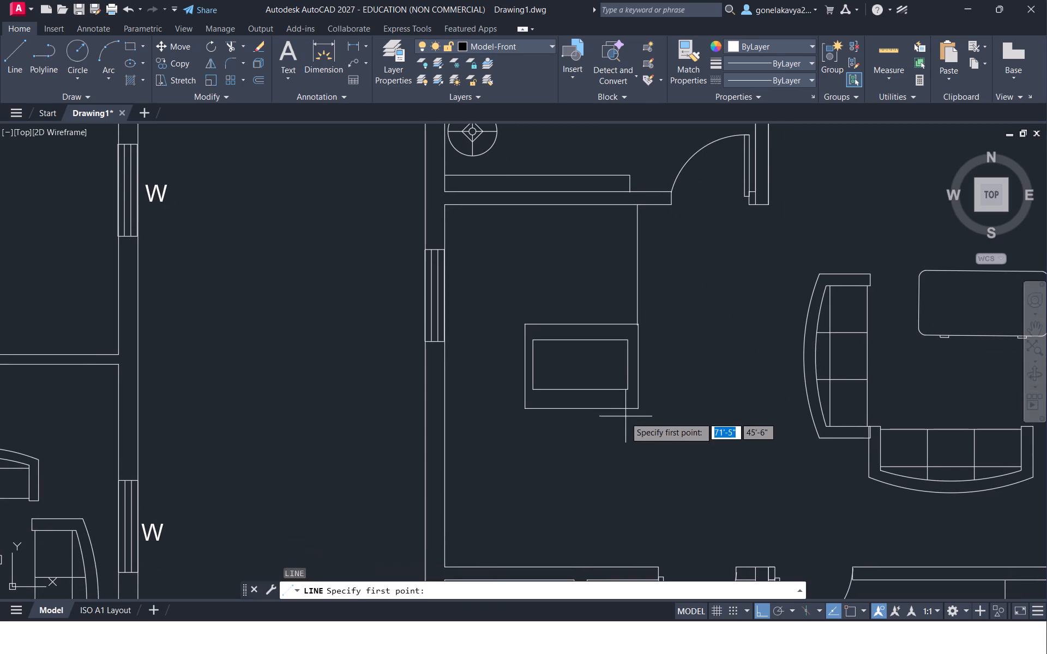
pyautogui.click(638, 409)
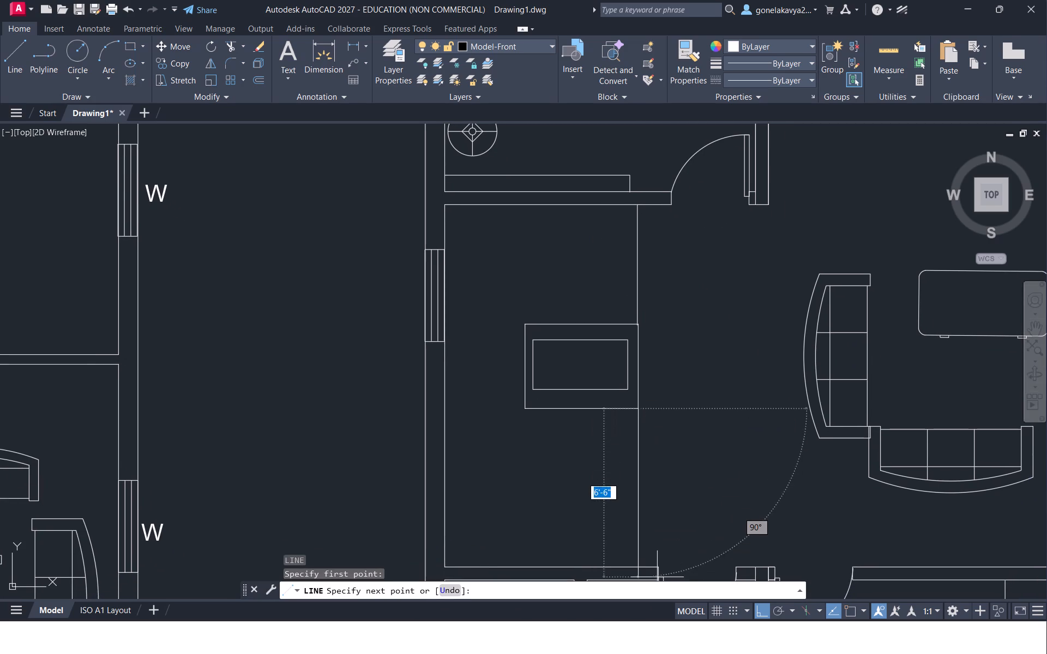
pyautogui.click(651, 567)
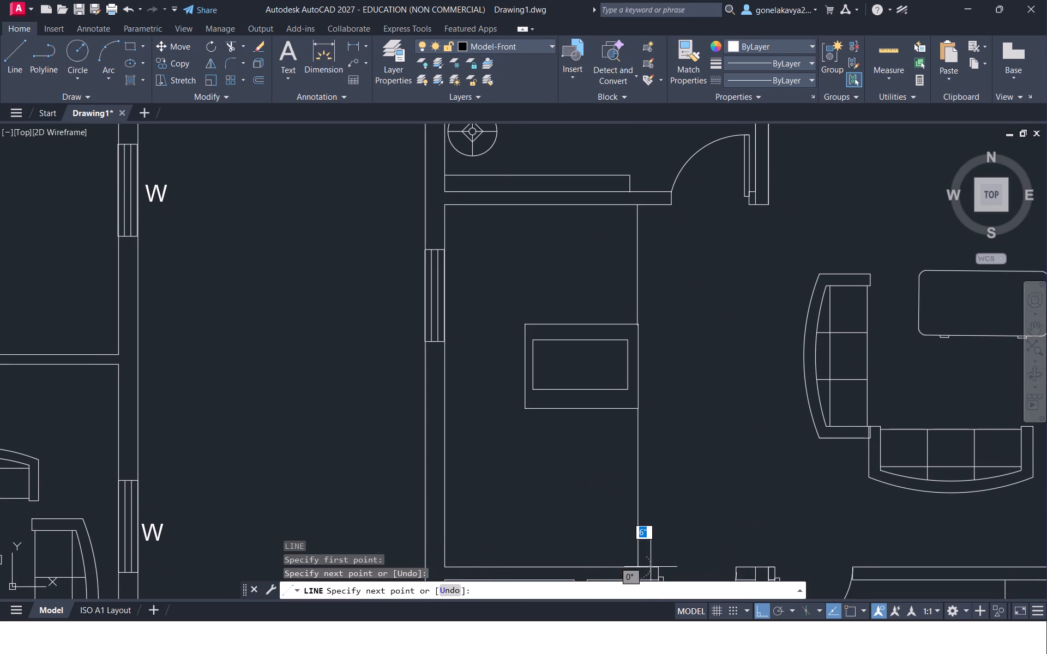
pyautogui.press('Escape')
# Offset the lower vertical line leftward five times at 10" spacing to form the treads of the lower stair flight.
pyautogui.scroll(-1, 690, 510)
pyautogui.moveTo(690, 508); pyautogui.dragTo(687, 475, button='middle')
pyautogui.press('o')
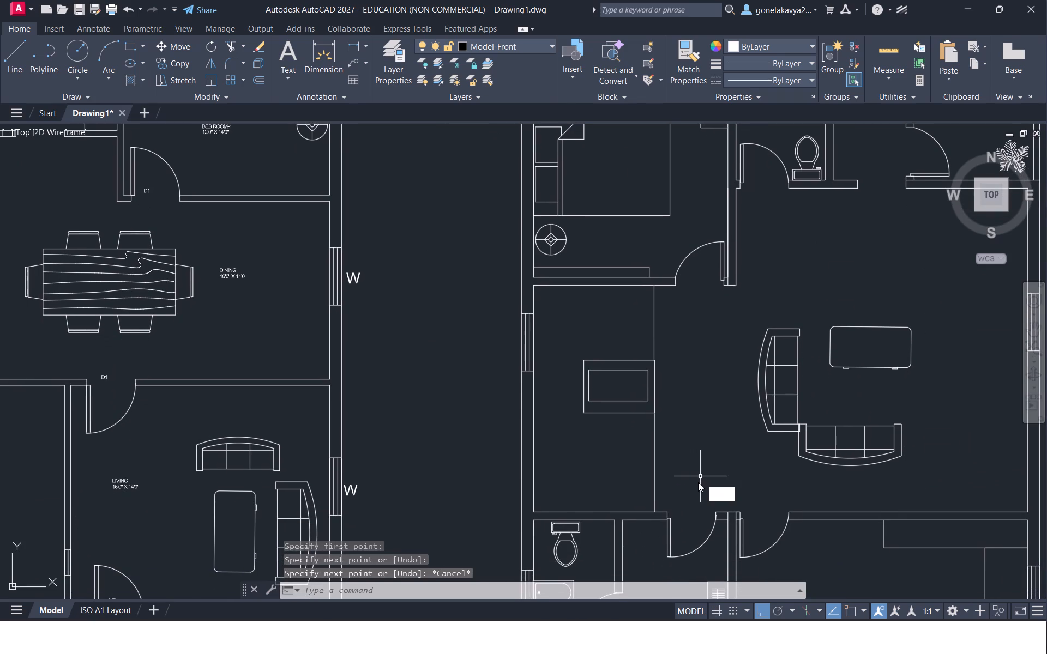
pyautogui.press('Return')
pyautogui.write('10"')
pyautogui.press('Return')
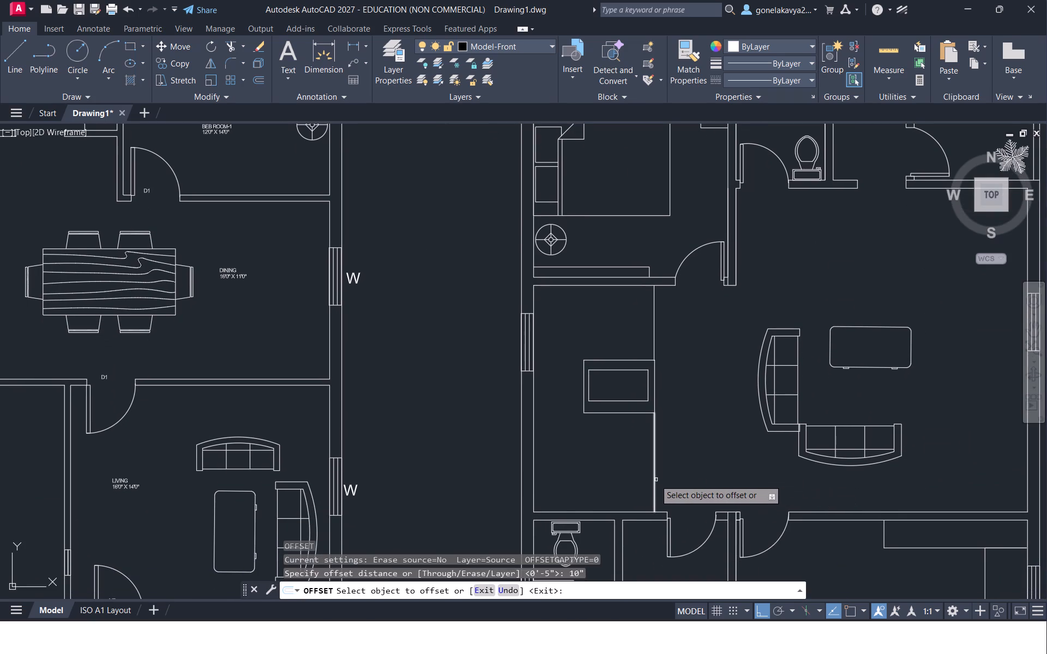
pyautogui.click(652, 475)
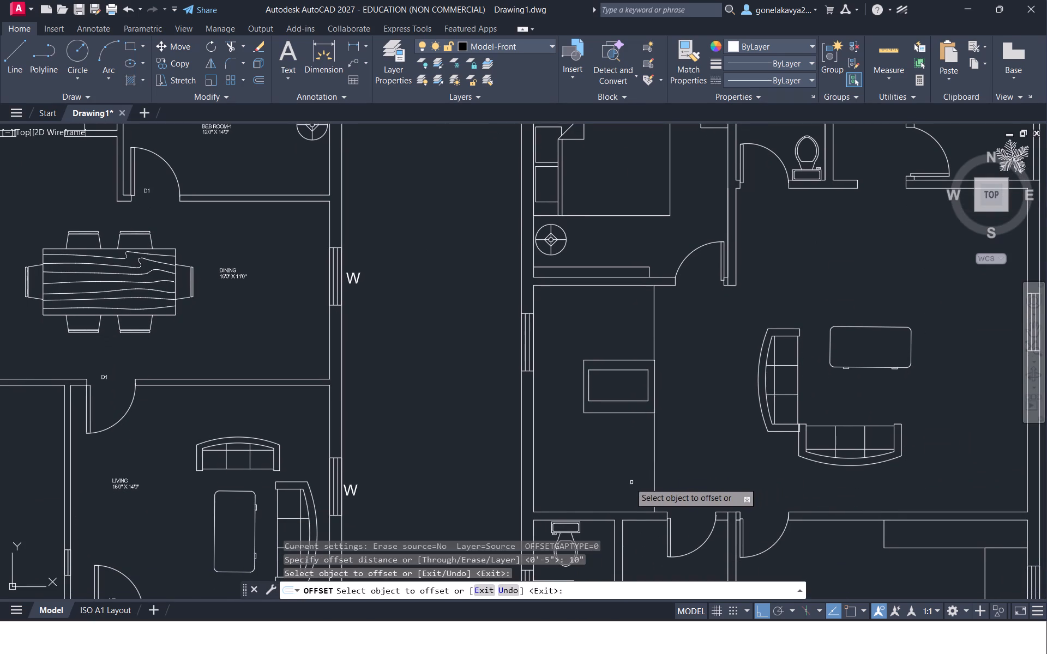
pyautogui.click(653, 476)
pyautogui.click(639, 477)
pyautogui.click(639, 477)
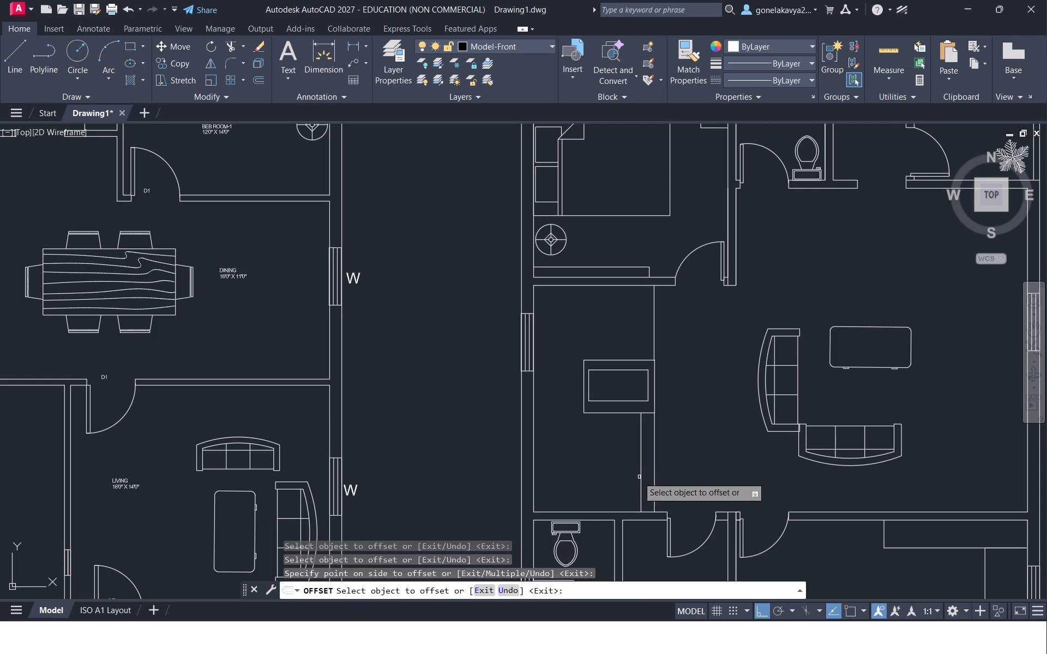
pyautogui.click(642, 477)
pyautogui.click(609, 474)
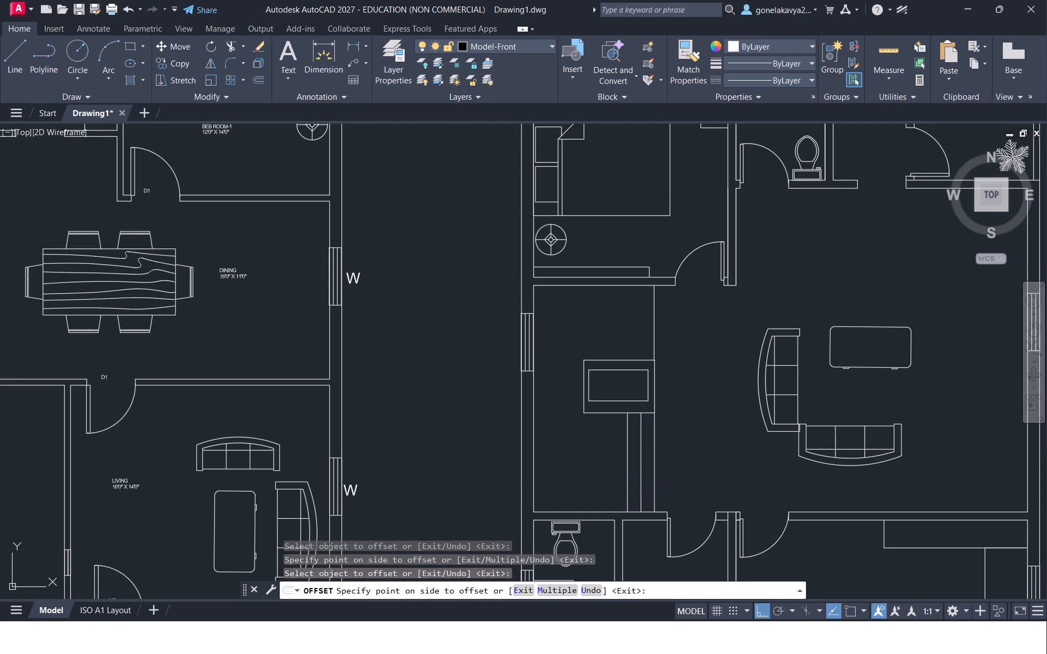
pyautogui.click(627, 475)
pyautogui.click(609, 477)
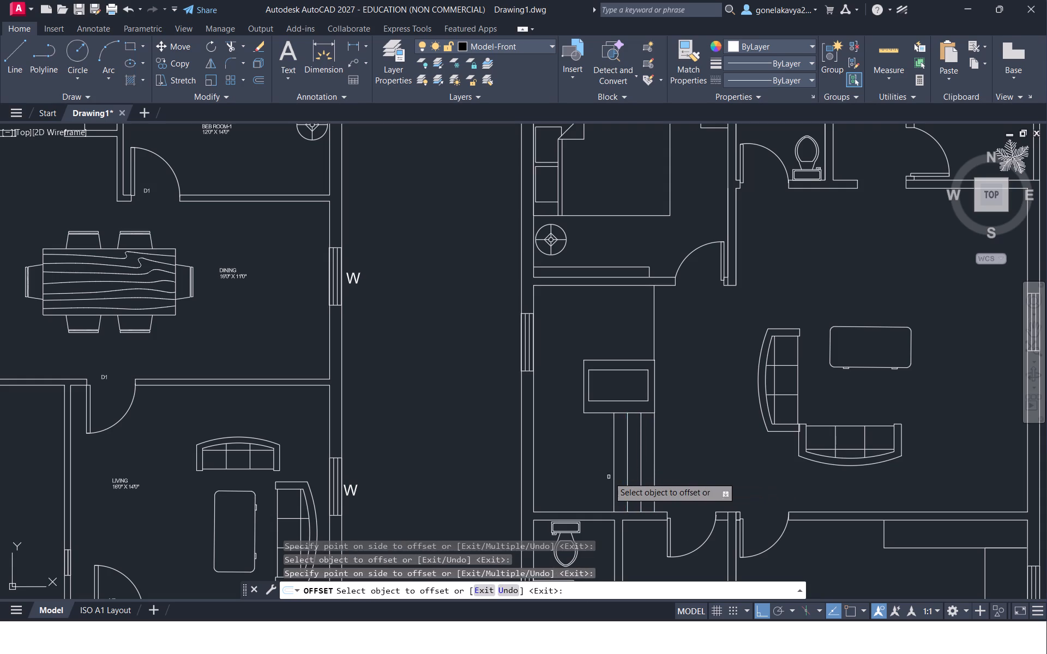
pyautogui.click(615, 477)
pyautogui.click(610, 476)
pyautogui.moveTo(622, 465); pyautogui.dragTo(625, 465, button='middle')
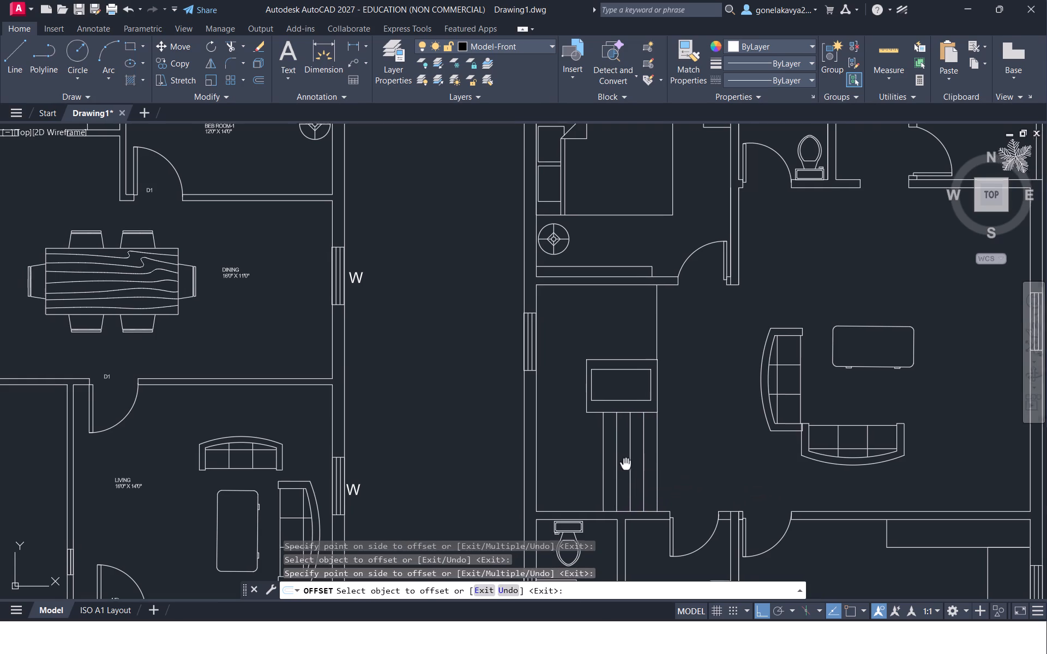
pyautogui.moveTo(625, 465); pyautogui.dragTo(707, 362, button='middle')
pyautogui.click(688, 387)
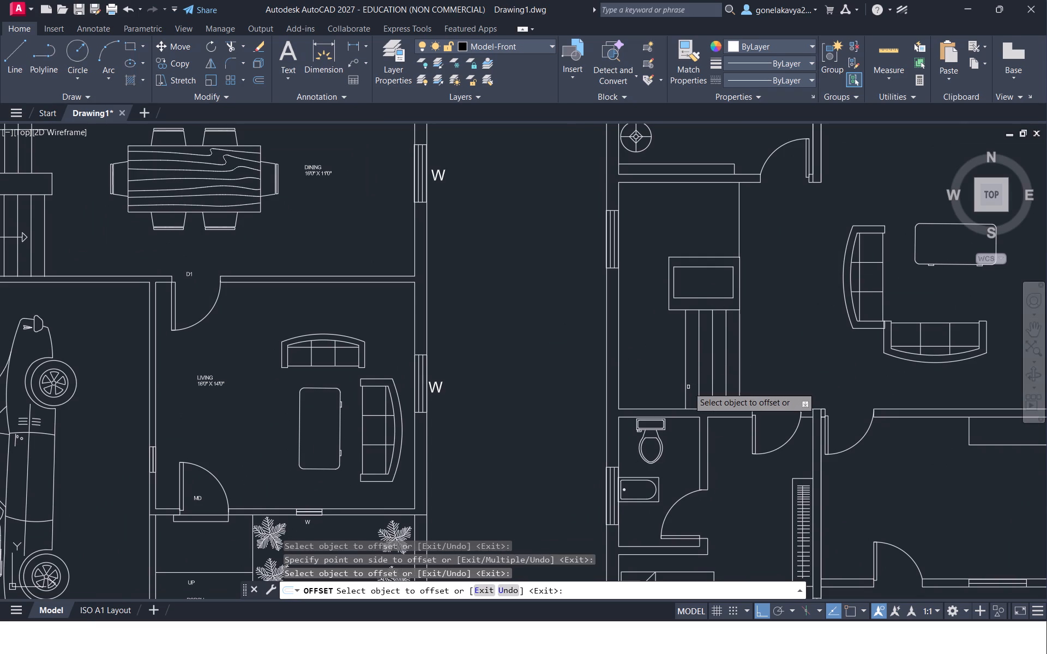
pyautogui.click(684, 390)
pyautogui.click(665, 387)
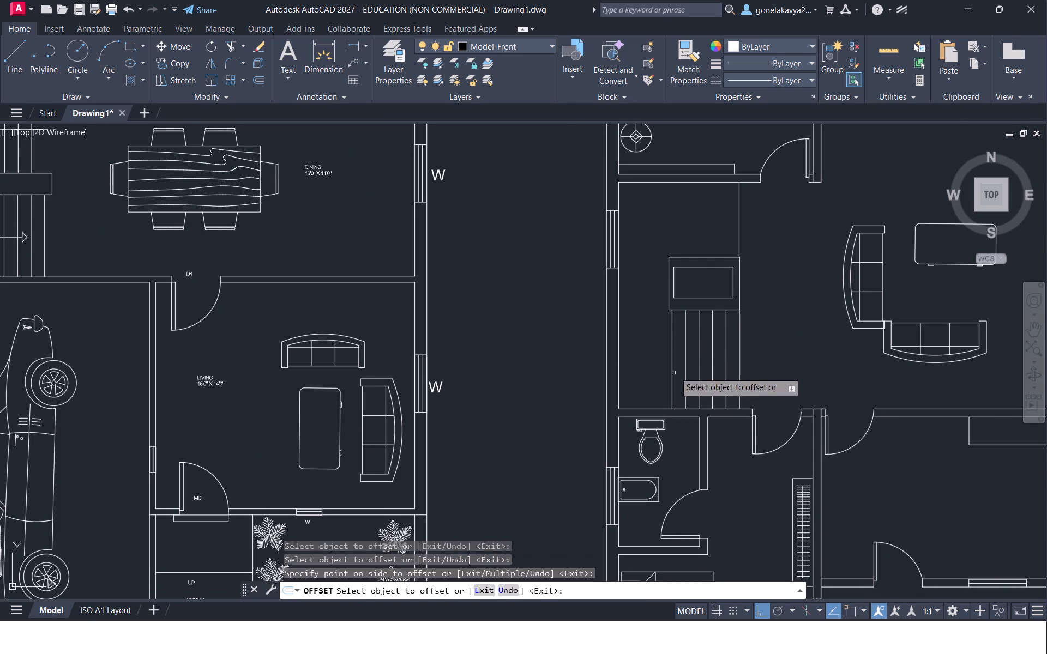
# Offset the upper vertical line leftward five times at 10" spacing to form the treads of the upper stair flight.
pyautogui.click(738, 239)
pyautogui.click(704, 251)
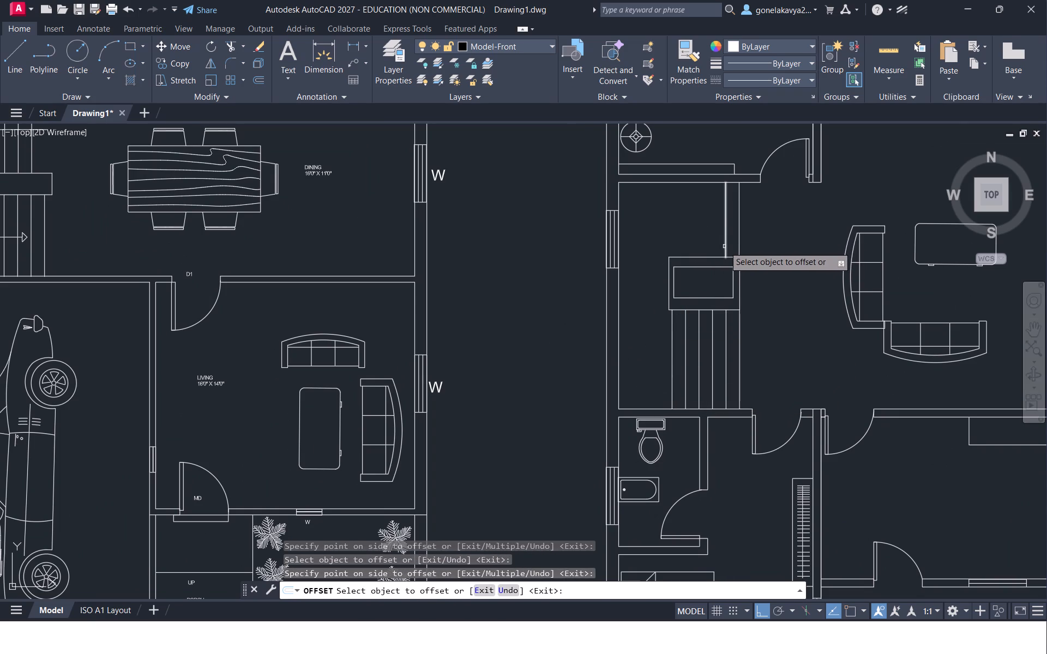
pyautogui.click(724, 246)
pyautogui.click(696, 251)
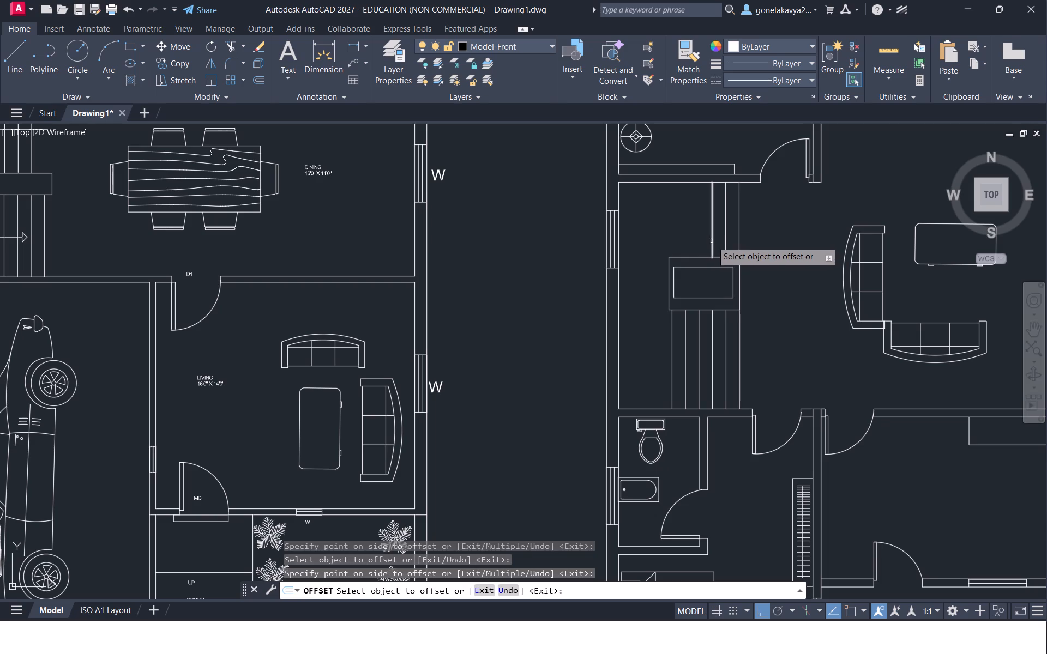
pyautogui.click(711, 241)
pyautogui.click(701, 243)
pyautogui.click(699, 246)
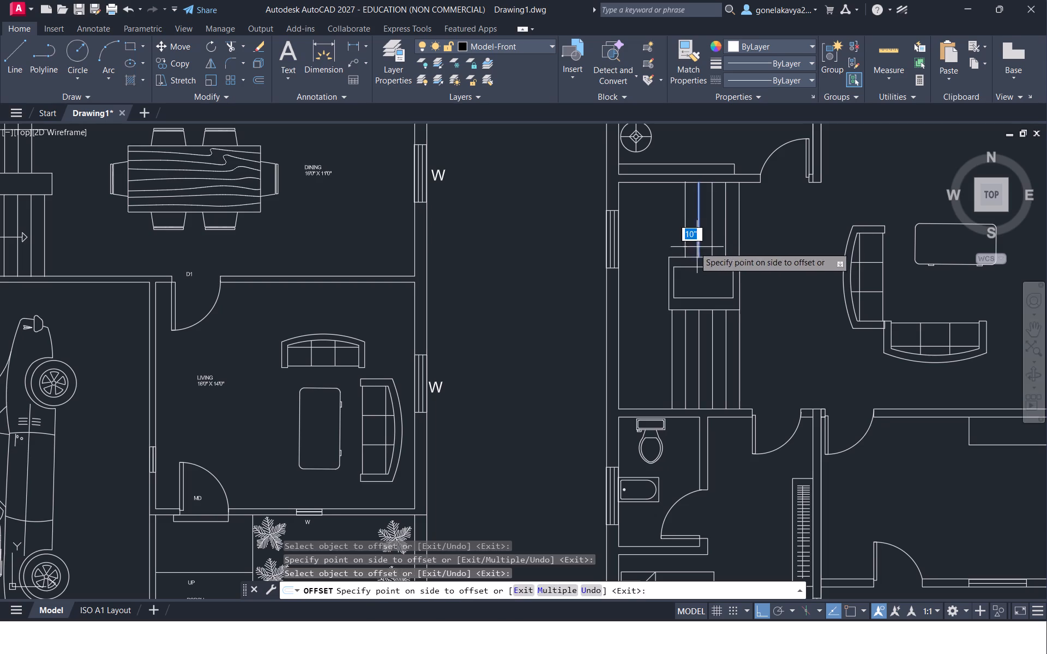
pyautogui.click(685, 248)
pyautogui.click(685, 248)
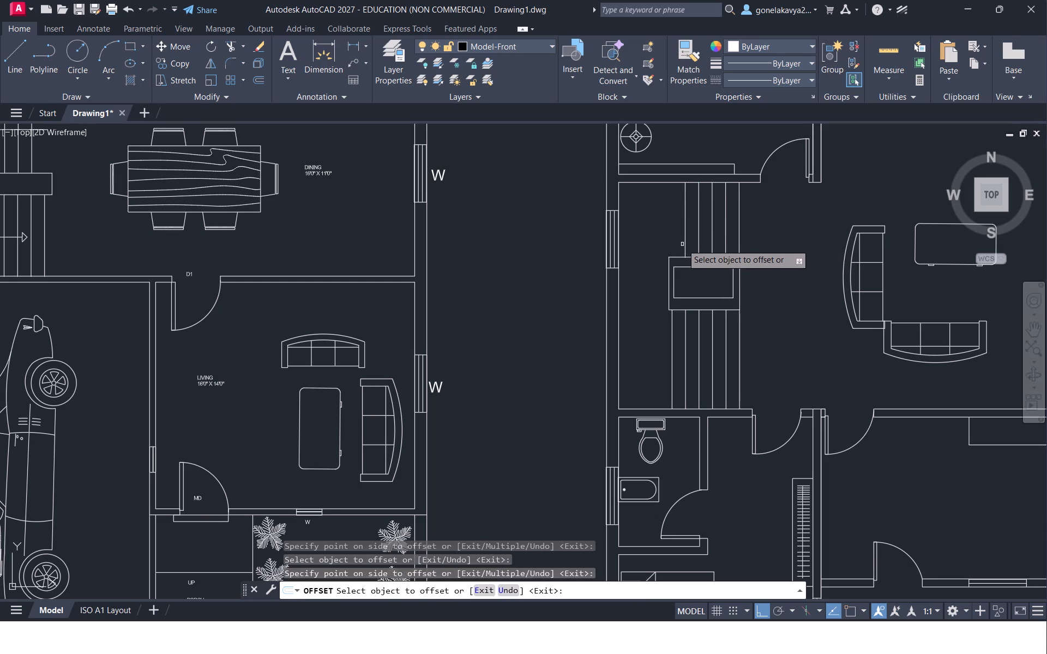
pyautogui.click(685, 242)
pyautogui.click(664, 241)
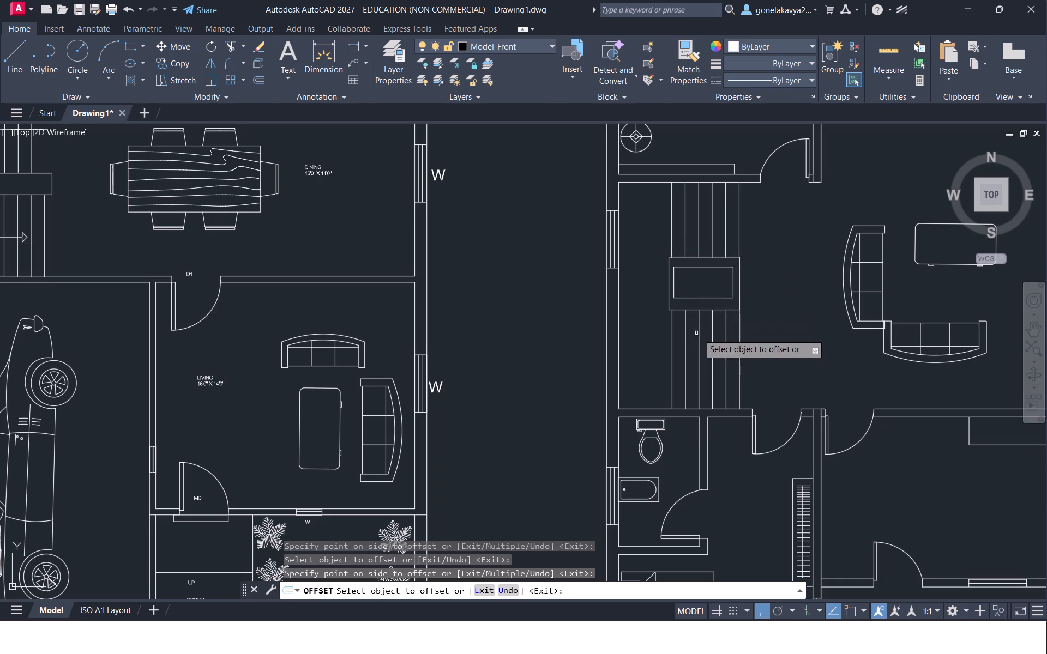
pyautogui.press('Escape')
# Draw a horizontal line about 3'-1" long from the outer rectangle's upper-left corner to the hall's left wall.
pyautogui.press('l')
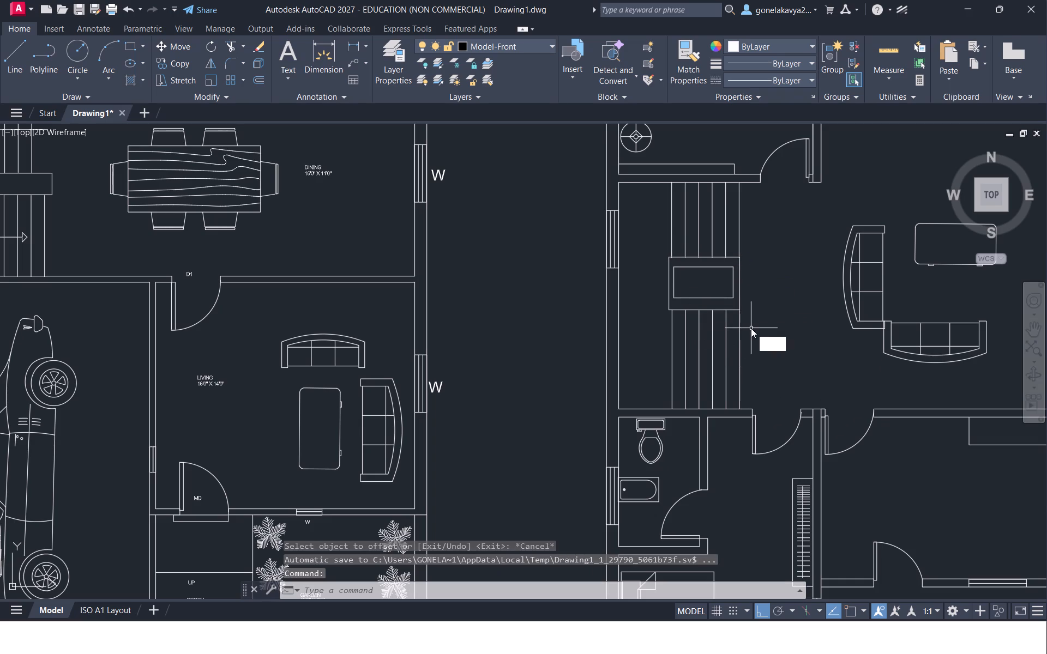
pyautogui.press('Return')
pyautogui.scroll(2, 676, 296)
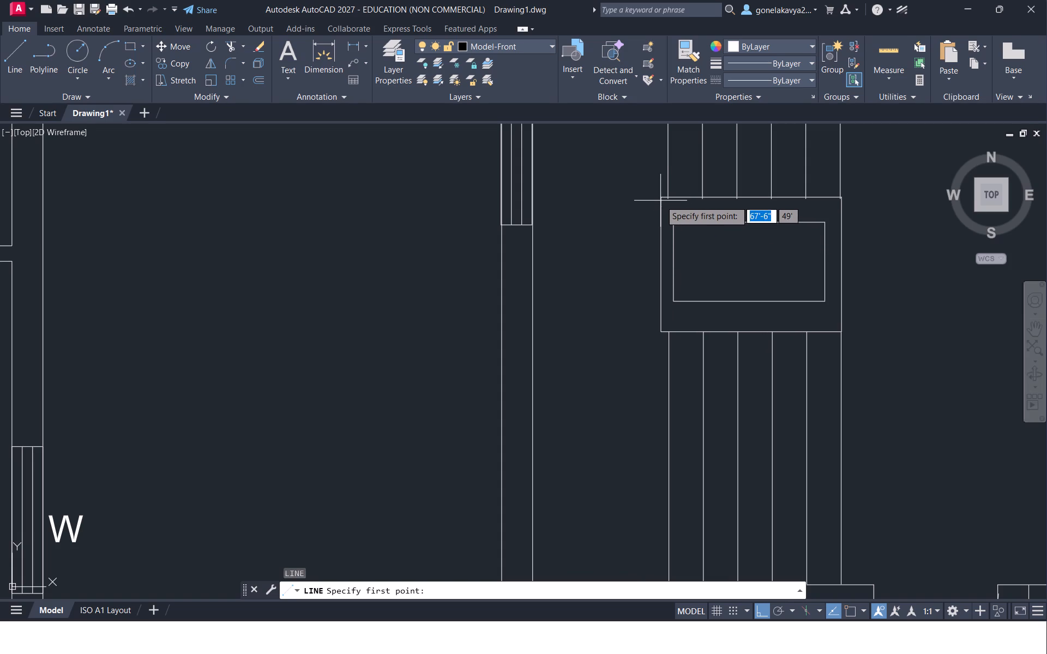
pyautogui.moveTo(660, 198); pyautogui.dragTo(655, 196)
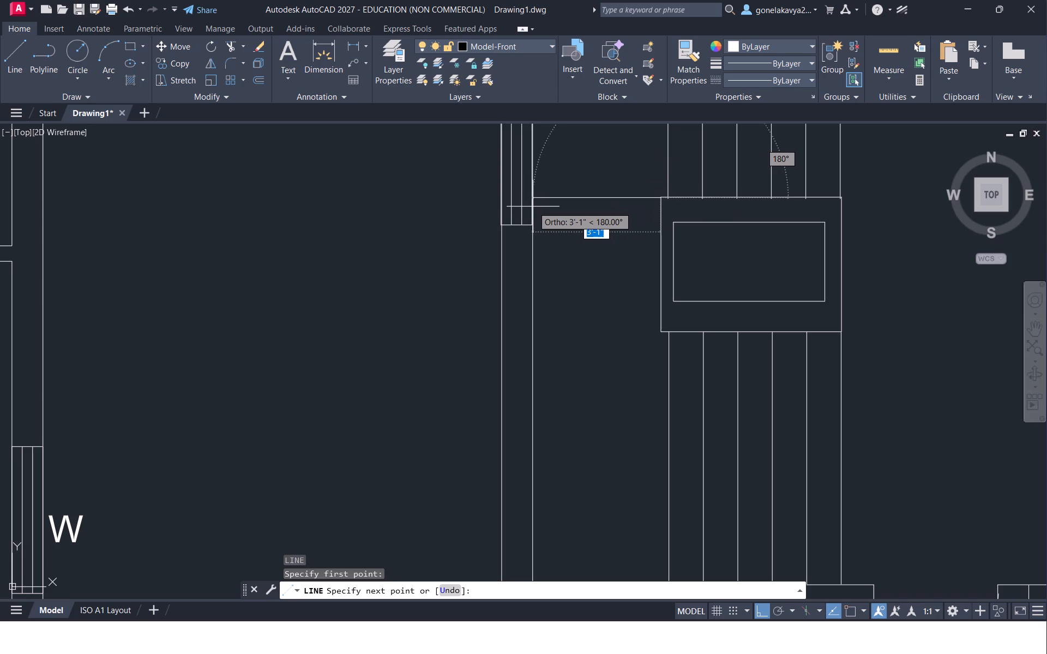
pyautogui.click(533, 207)
pyautogui.press('Escape')
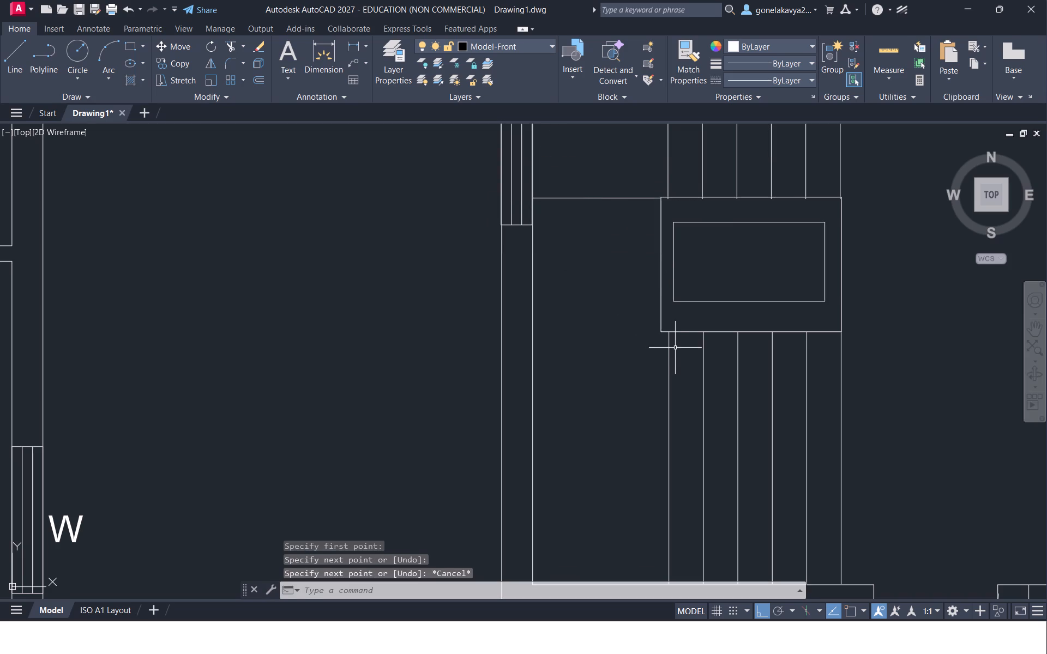
# Draw a horizontal line about 3'-1" long from the outer rectangle's lower-left corner to the hall's left wall.
pyautogui.press('l')
pyautogui.press('Return')
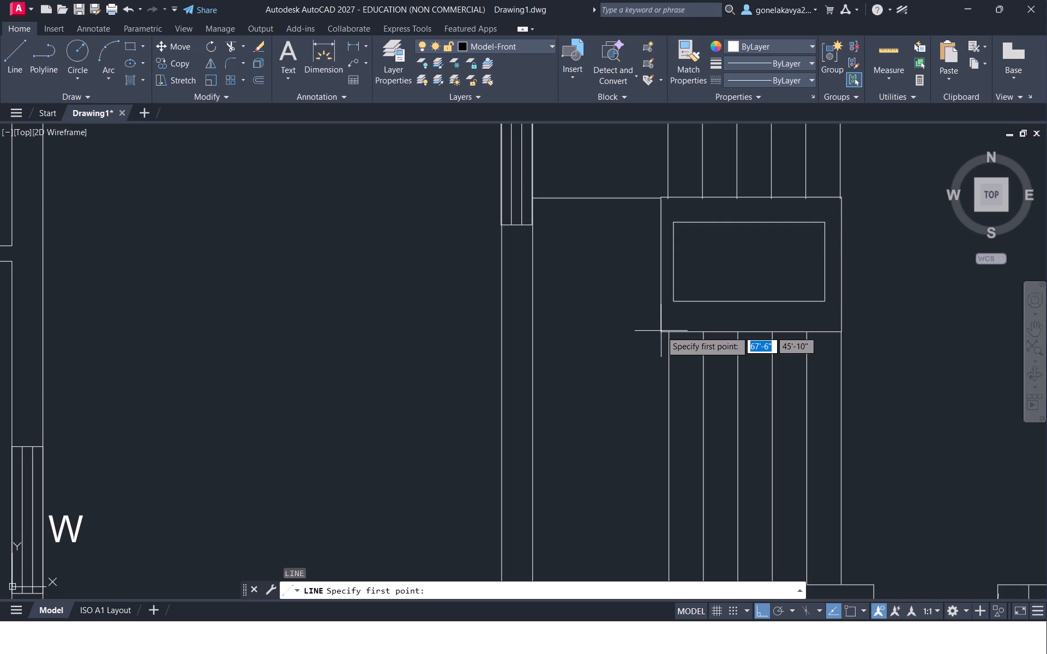
pyautogui.click(661, 332)
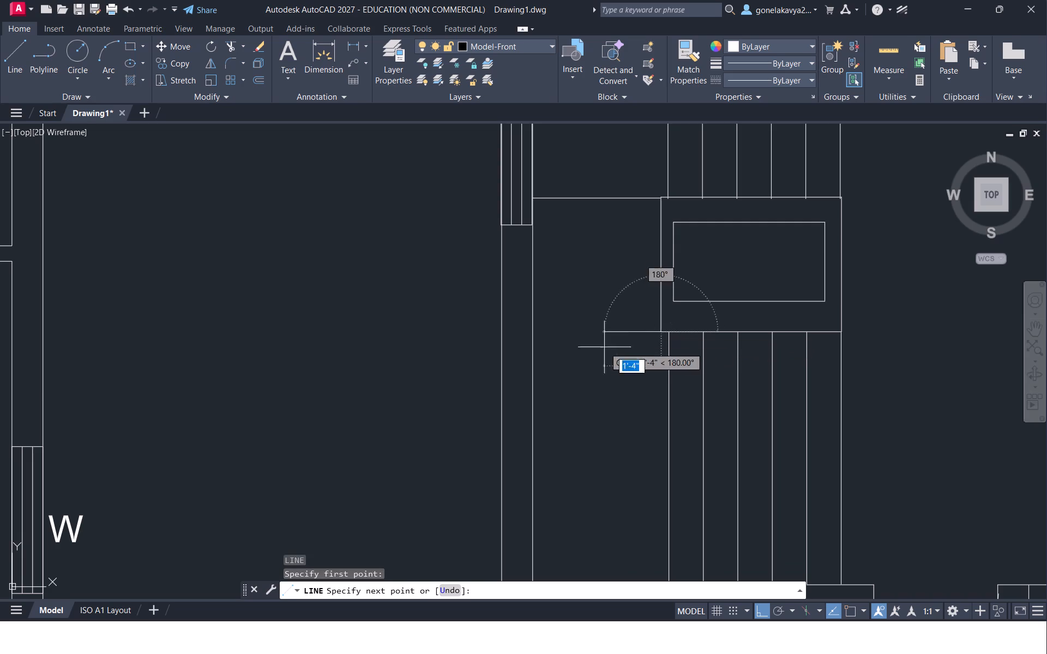
pyautogui.click(532, 353)
pyautogui.press('Escape')
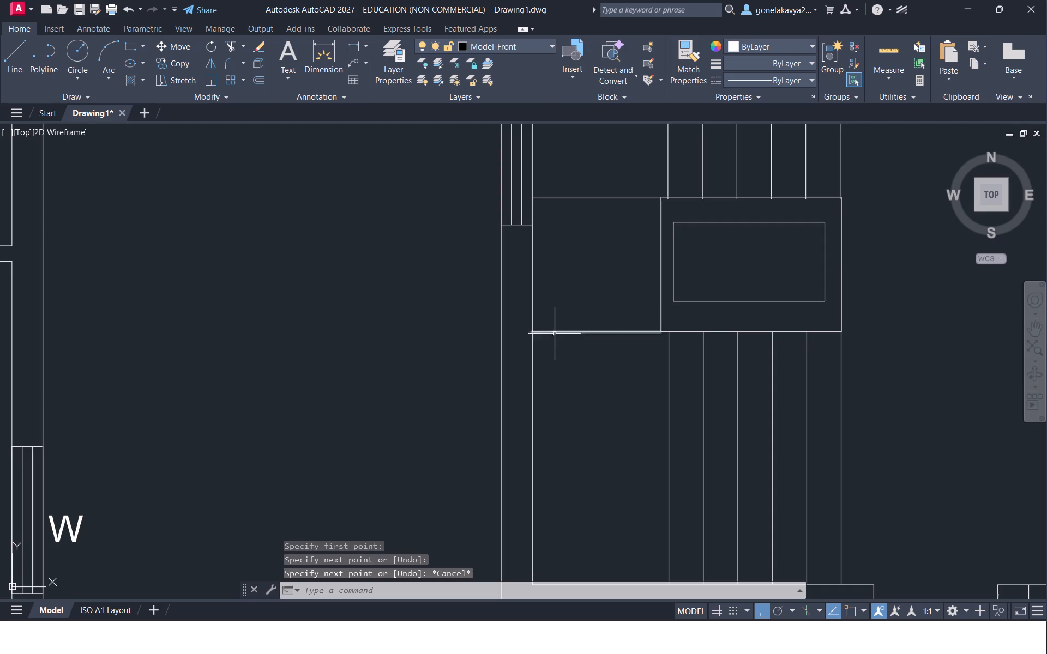
# Offset the lower horizontal line upward three times at 10" spacing to form the treads between the two flights.
pyautogui.press('o')
pyautogui.press('Return')
pyautogui.write('10"')
pyautogui.press('Return')
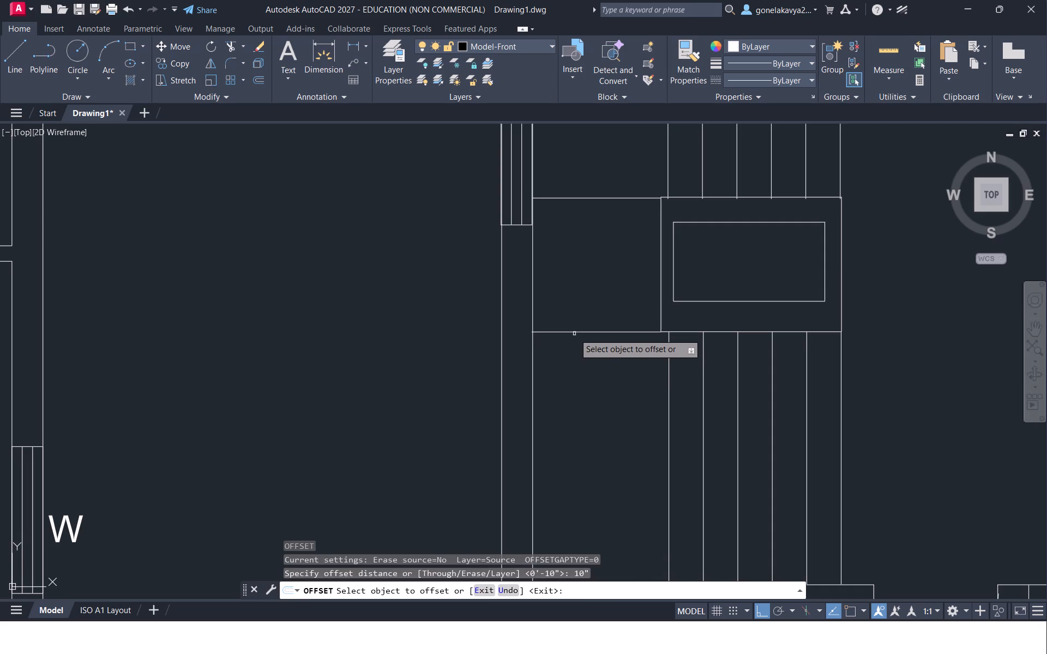
pyautogui.click(574, 331)
pyautogui.click(569, 300)
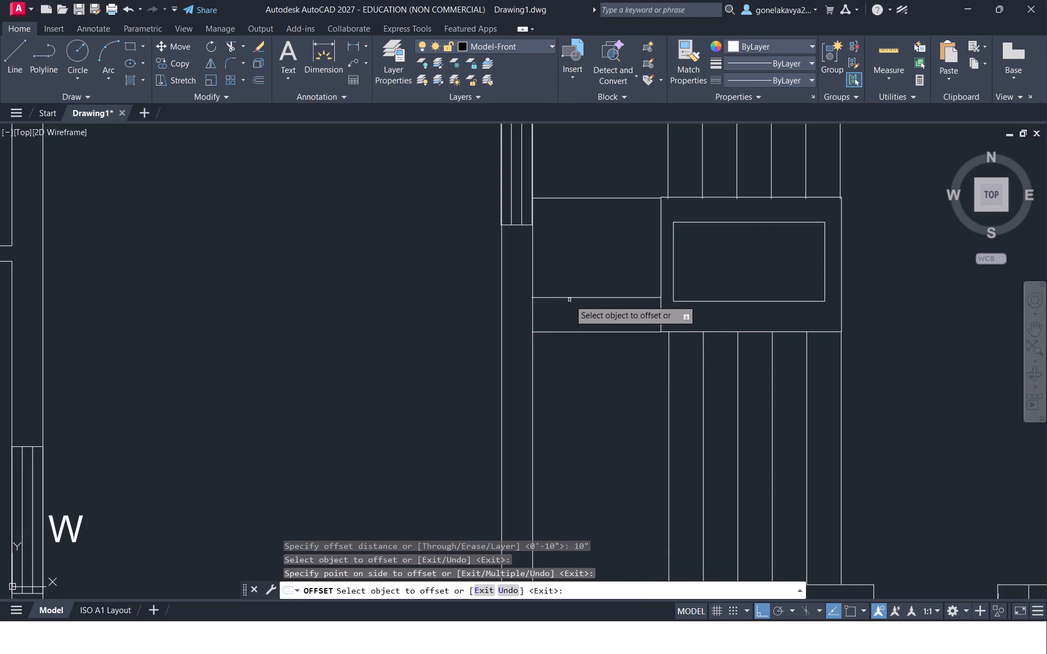
pyautogui.click(570, 296)
pyautogui.click(579, 253)
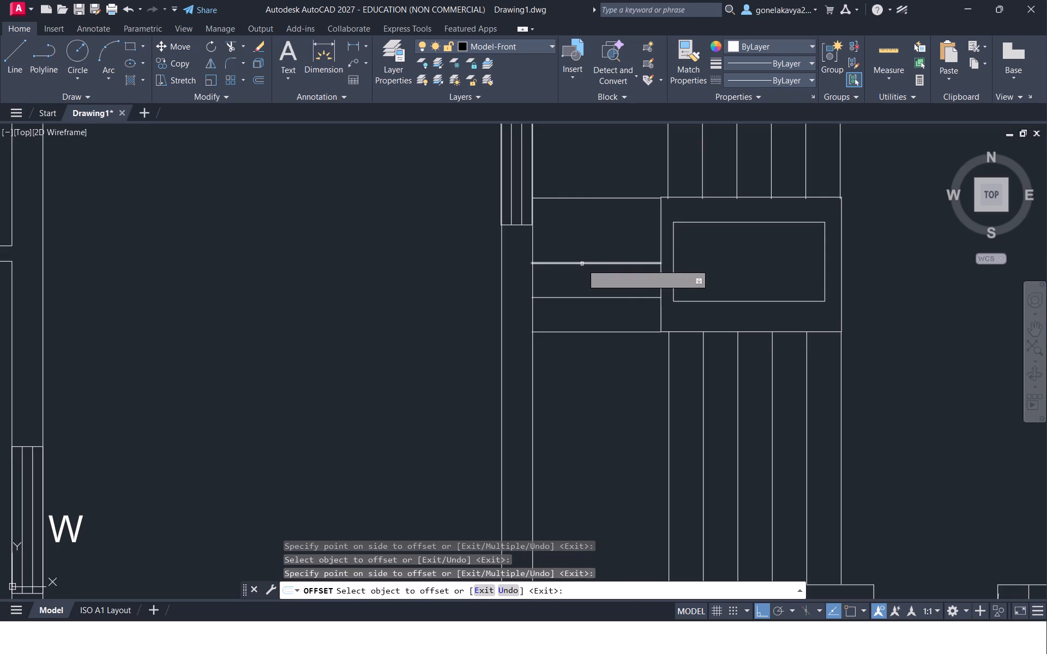
pyautogui.click(583, 264)
pyautogui.click(588, 228)
pyautogui.press('Escape')
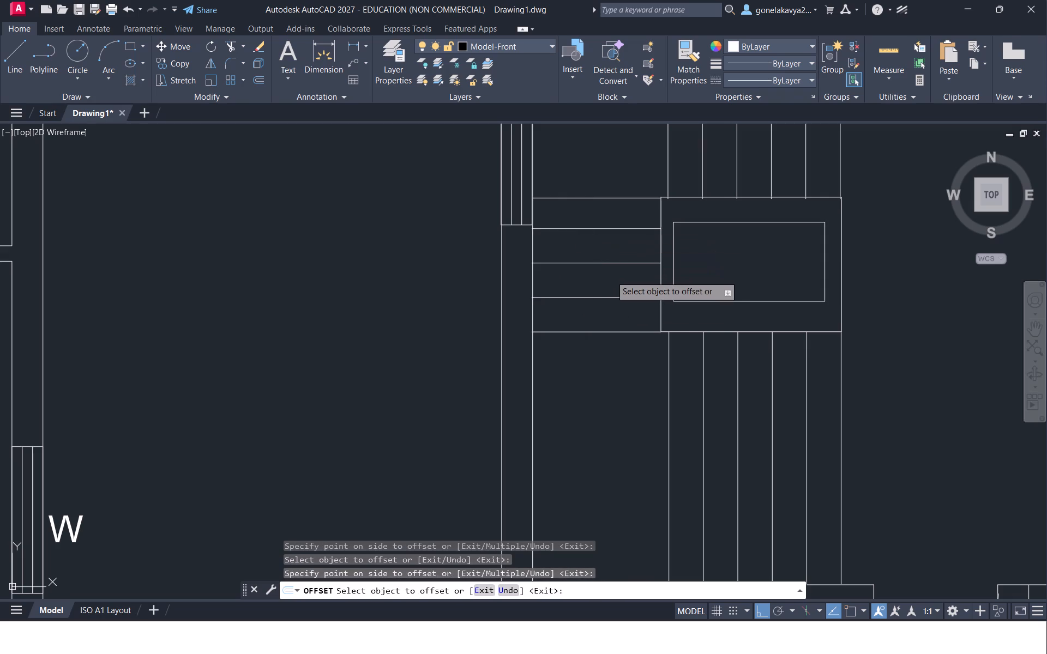
# Draw the stair's U-shaped travel line from right of the upper flight leftward, down about 8'-4", and back across the lower flight.
pyautogui.scroll(-1, 611, 276)
pyautogui.scroll(-1, 651, 324)
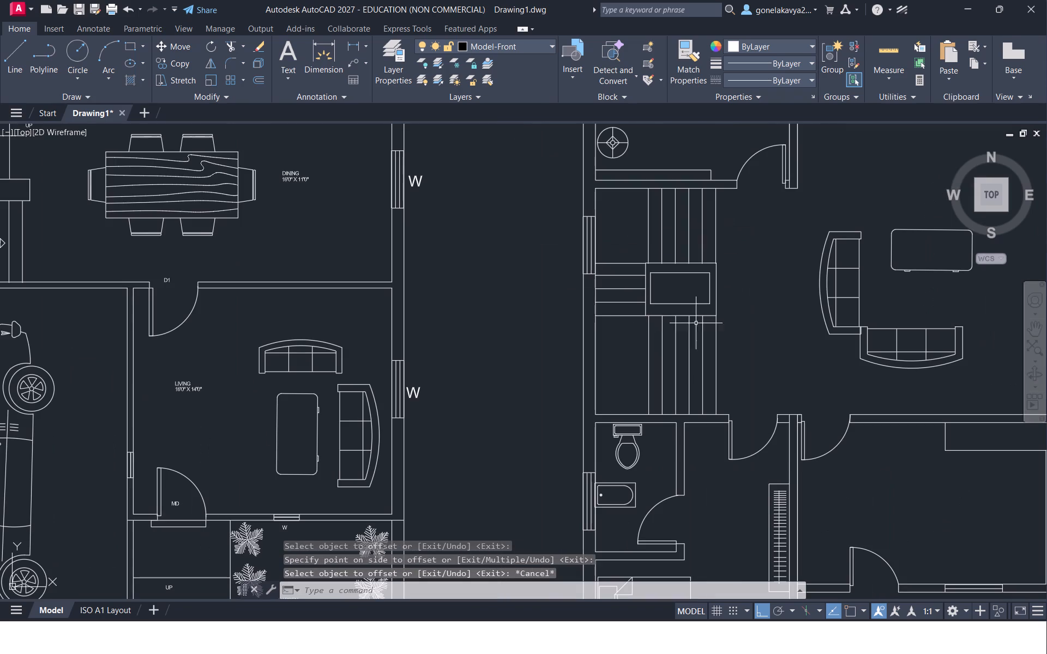
pyautogui.press('l')
pyautogui.press('Return')
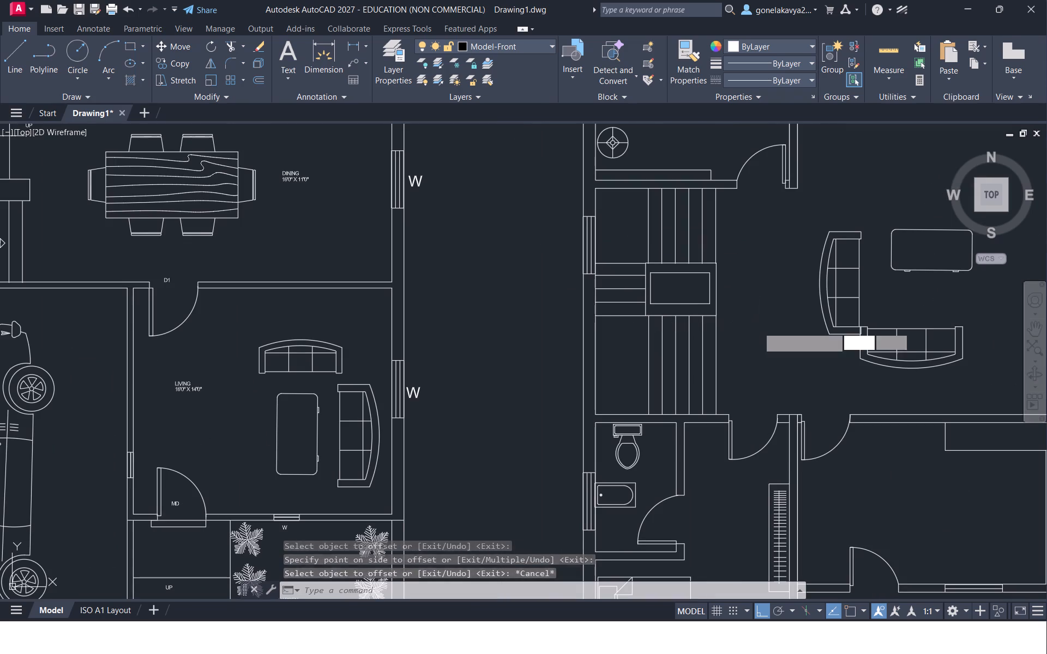
pyautogui.moveTo(729, 228); pyautogui.dragTo(671, 227)
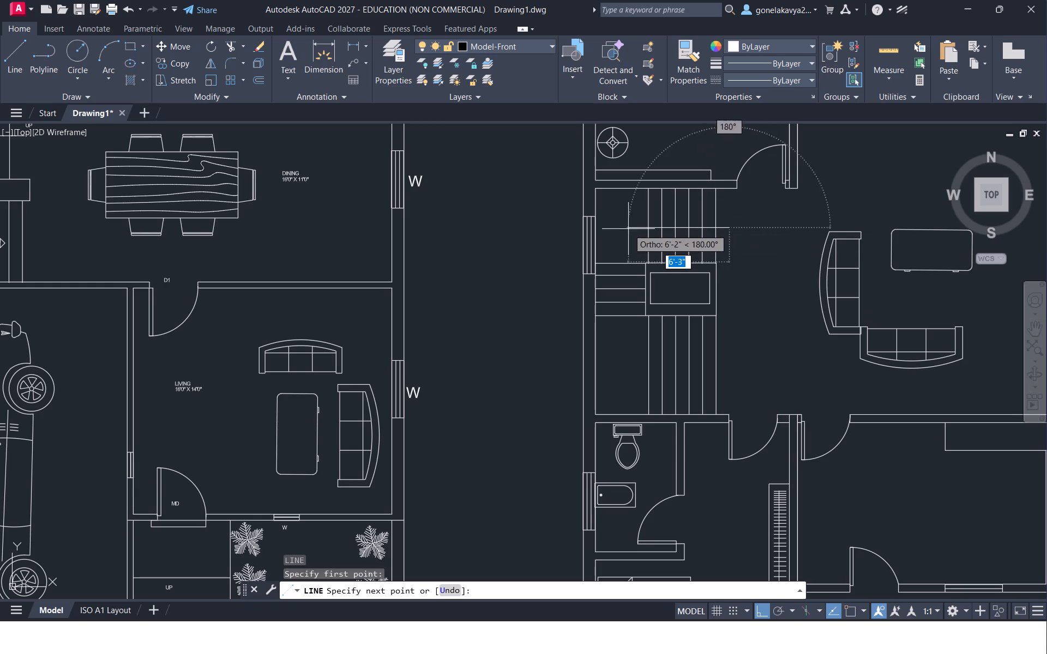
pyautogui.click(621, 233)
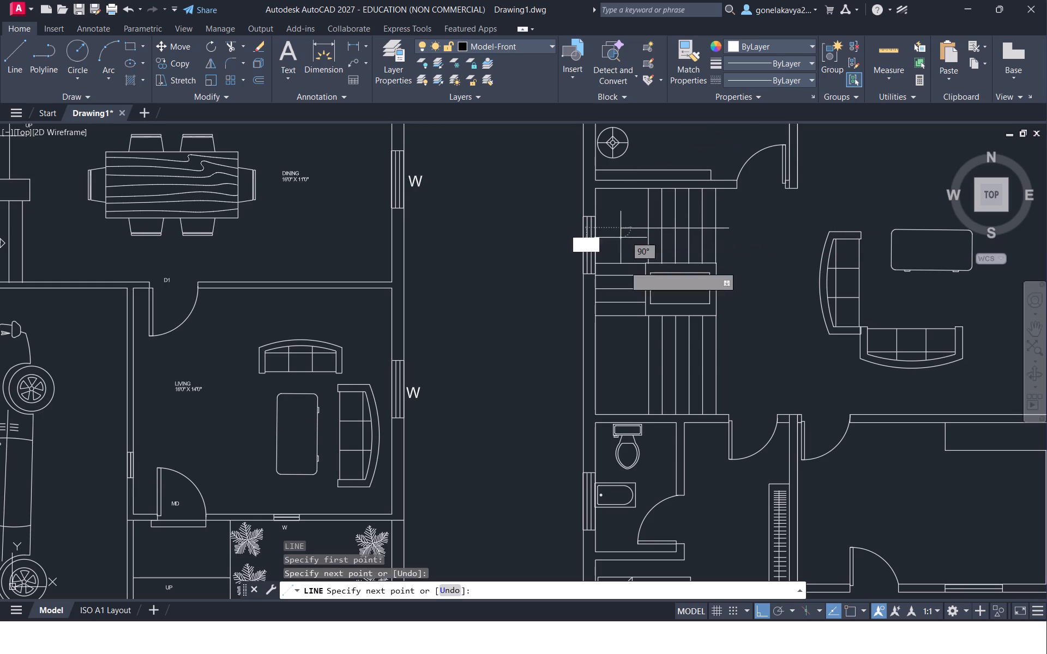
pyautogui.click(636, 364)
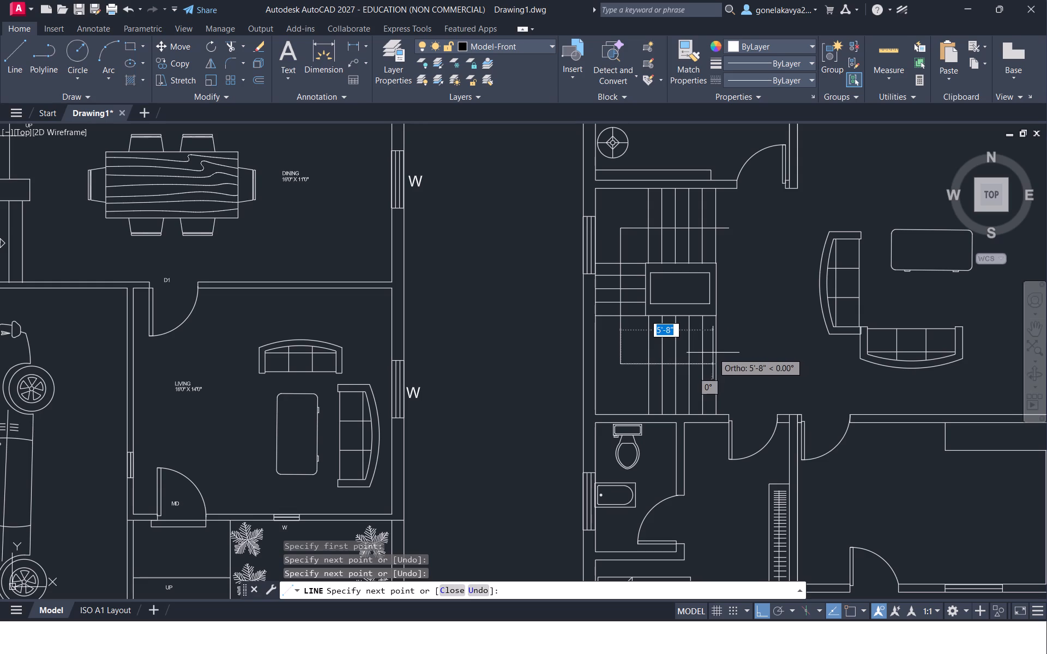
pyautogui.click(714, 352)
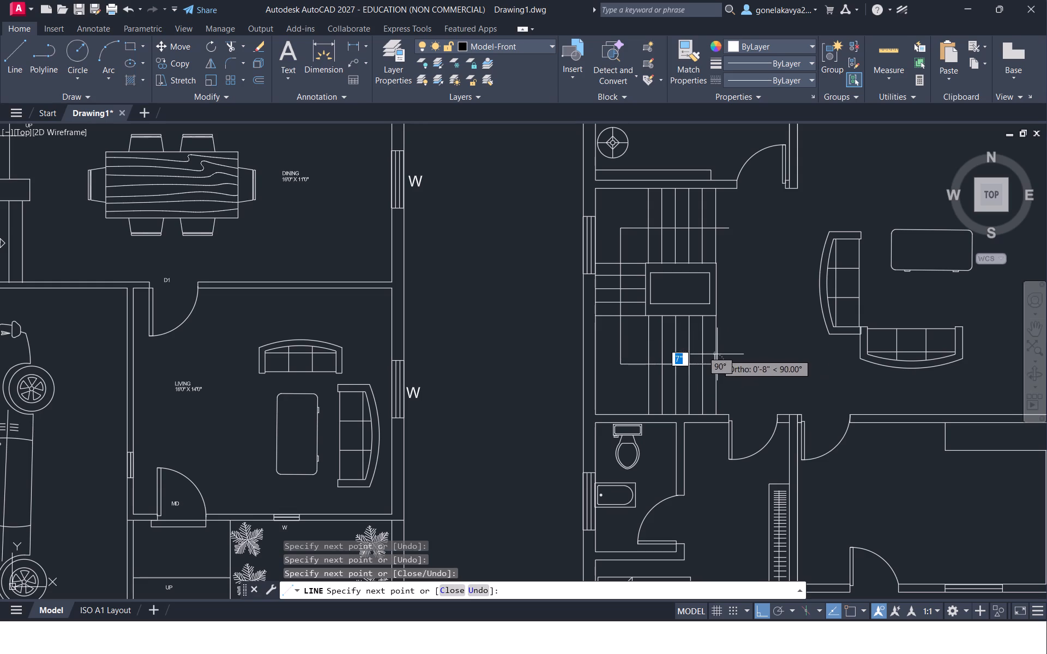
pyautogui.press('Escape')
# Add the two-line label "BED ROOM 2" and "12'0" X 14'0"" below the bed in the second plan's upper-left bedroom.
pyautogui.scroll(-1, 756, 313)
pyautogui.moveTo(759, 324); pyautogui.dragTo(658, 325, button='middle')
pyautogui.scroll(1, 666, 302)
pyautogui.moveTo(666, 308); pyautogui.dragTo(644, 366, button='middle')
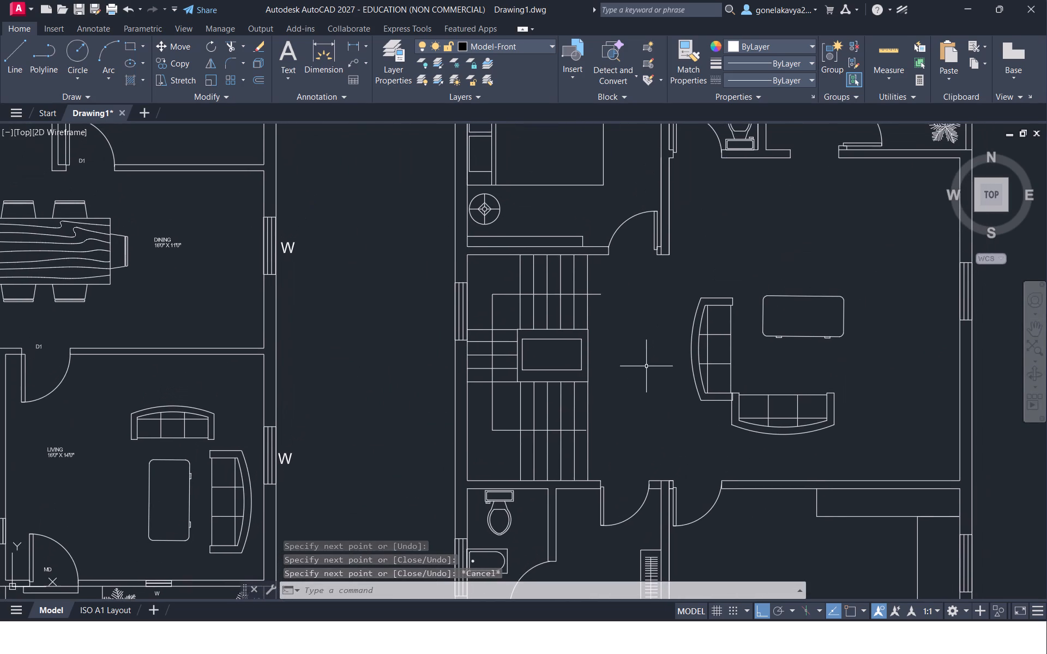
pyautogui.scroll(-1, 649, 365)
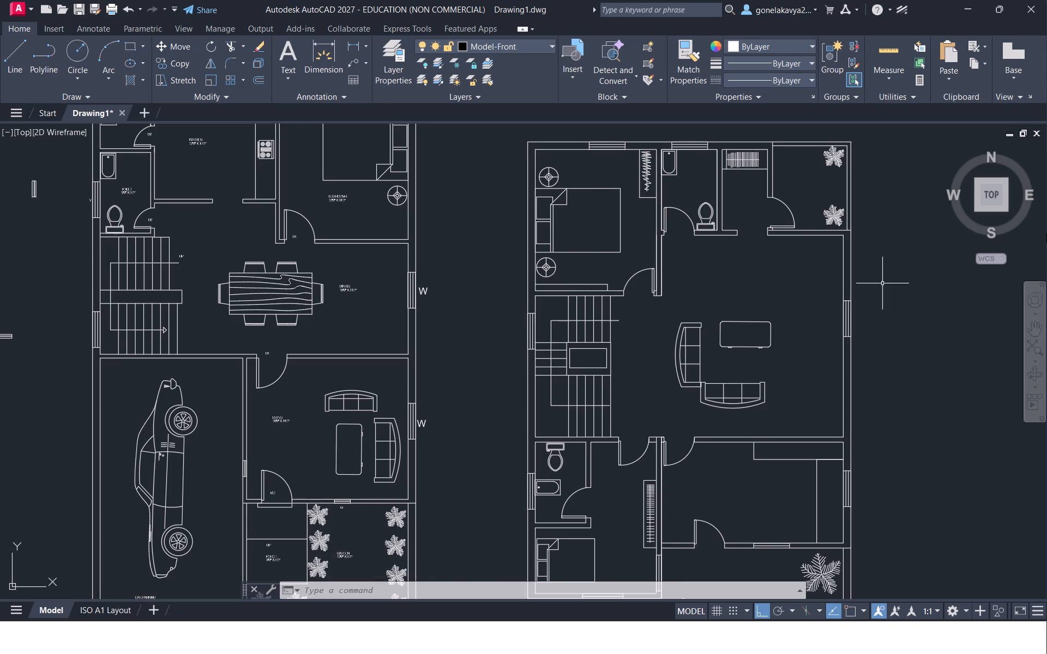
pyautogui.click(276, 53)
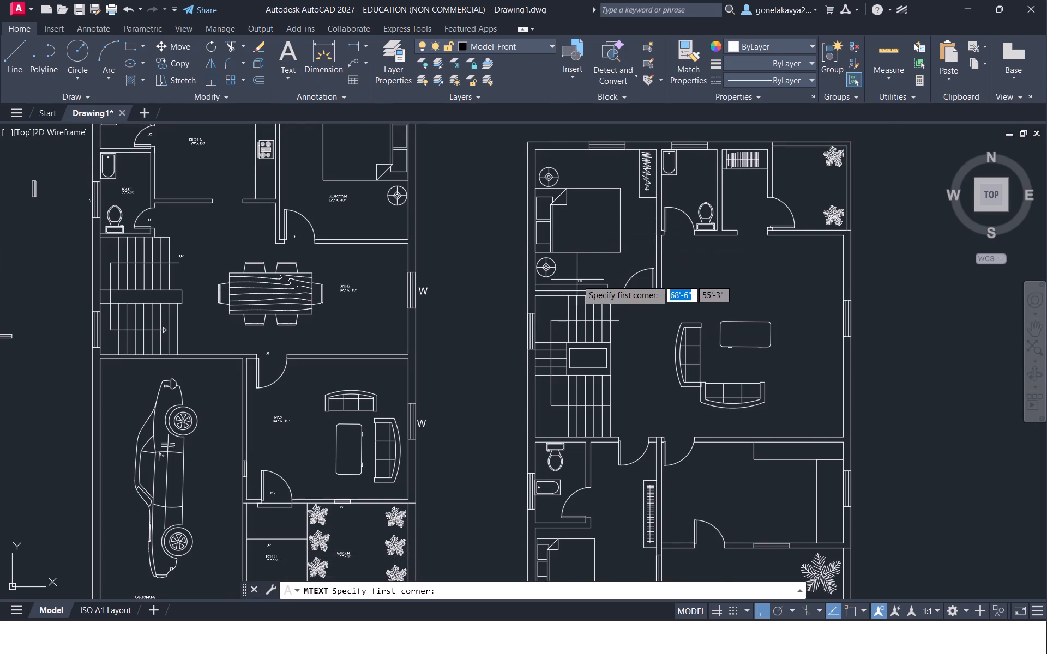
pyautogui.scroll(1, 577, 280)
pyautogui.moveTo(577, 277); pyautogui.dragTo(608, 349, button='middle')
pyautogui.scroll(1, 605, 318)
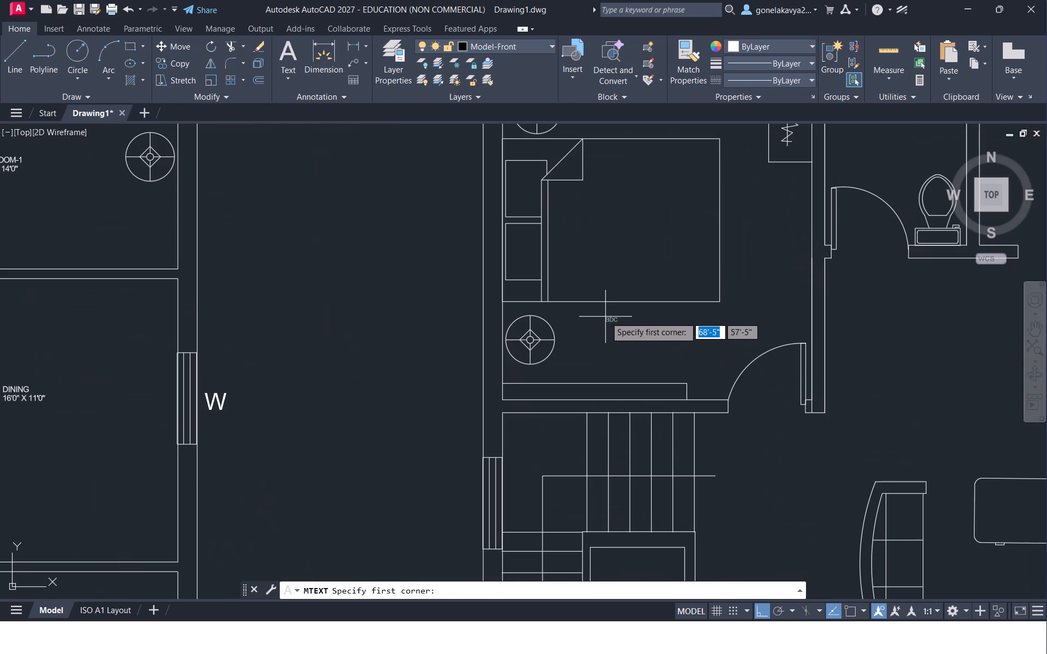
pyautogui.moveTo(605, 317); pyautogui.dragTo(694, 356)
pyautogui.click(697, 356)
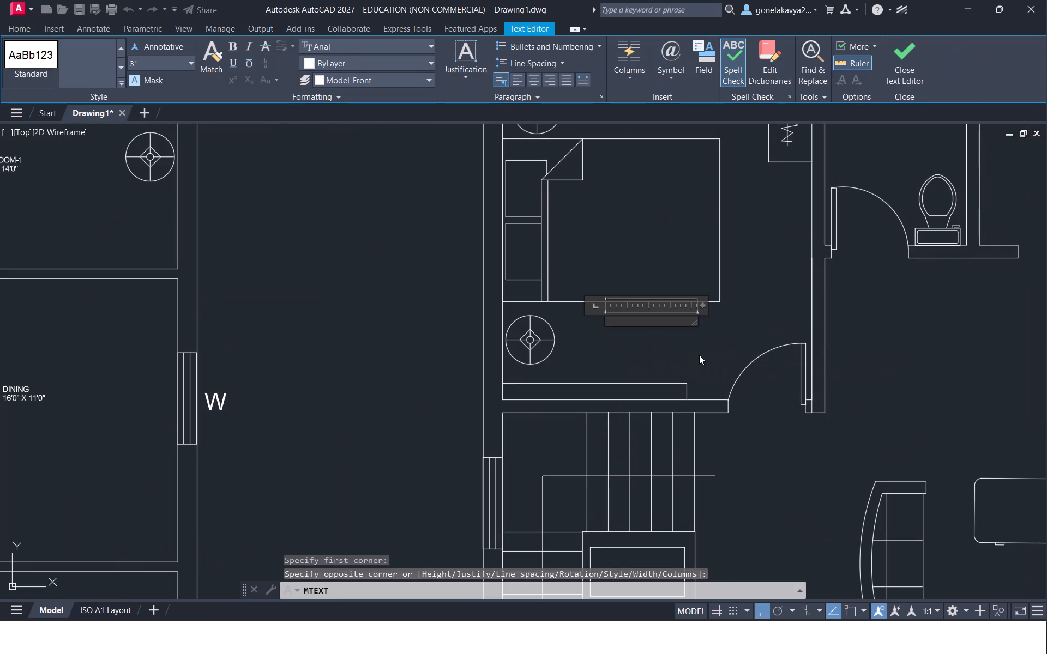
pyautogui.press('b')
pyautogui.write('ED ROOM')
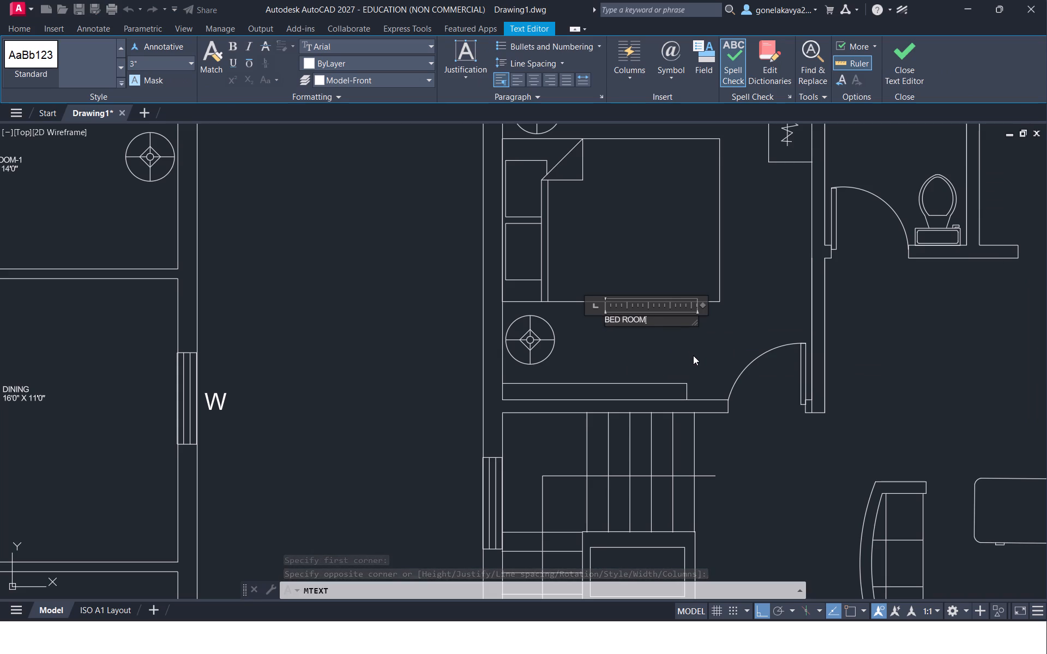
pyautogui.press('space')
pyautogui.press('2')
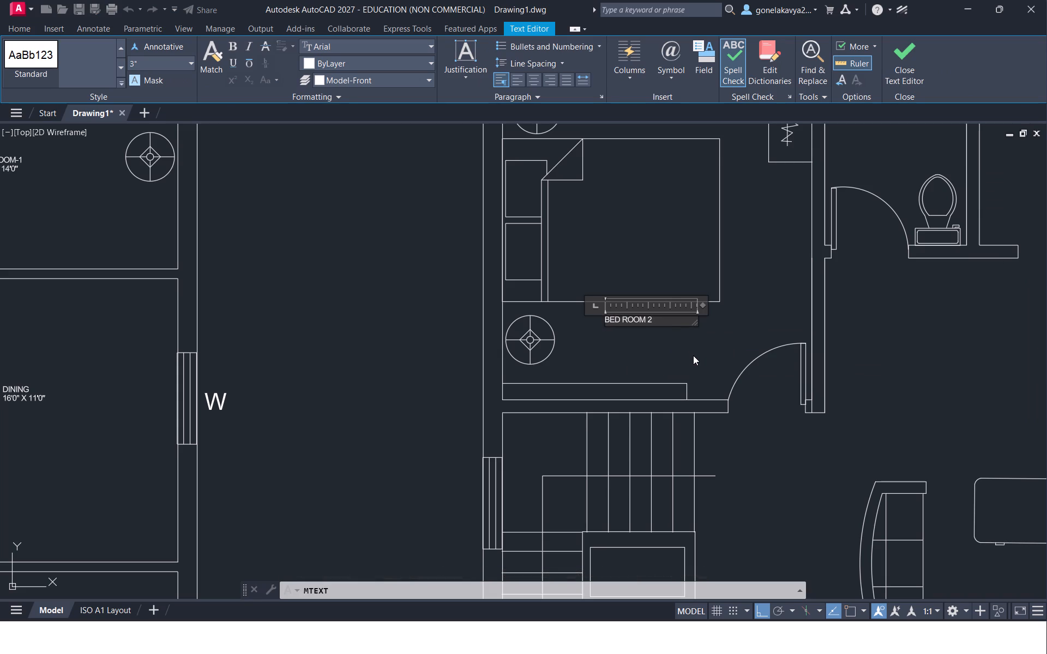
pyautogui.press('Return')
pyautogui.write('12\'0"')
pyautogui.press('space')
pyautogui.write('X 14\'0"')
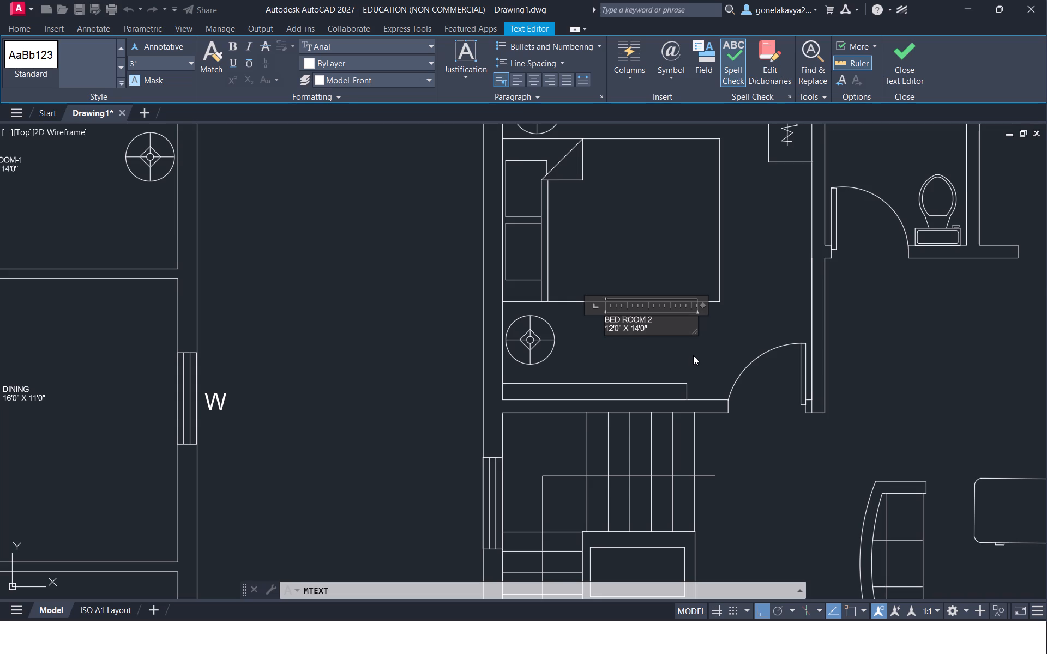
pyautogui.click(693, 355)
# Add the door label "D1" at the Bed Room 2 door opening.
pyautogui.scroll(-1, 703, 335)
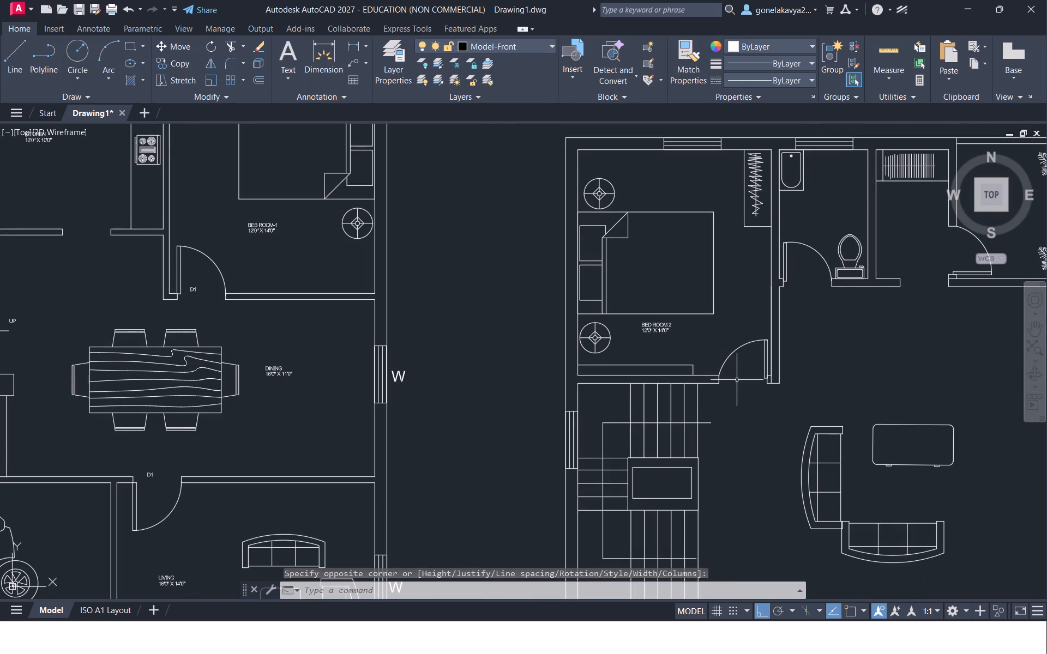
pyautogui.moveTo(737, 380); pyautogui.dragTo(681, 372, button='middle')
pyautogui.scroll(1, 687, 401)
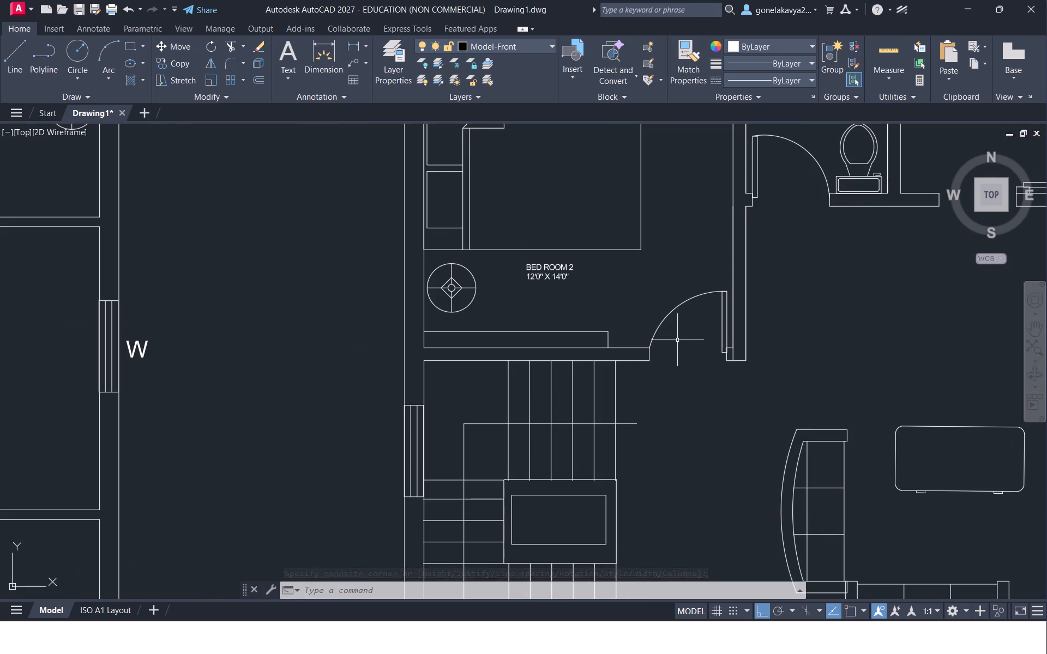
pyautogui.press('space')
pyautogui.moveTo(678, 343); pyautogui.dragTo(681, 377)
pyautogui.click(727, 378)
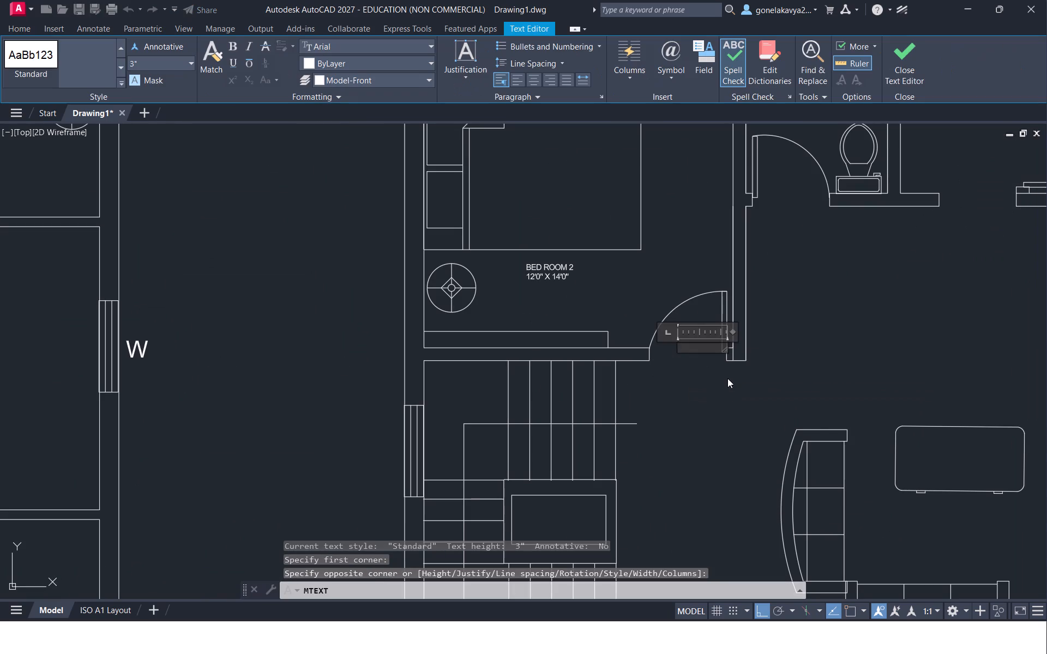
pyautogui.press('d')
pyautogui.press('1')
pyautogui.click(713, 391)
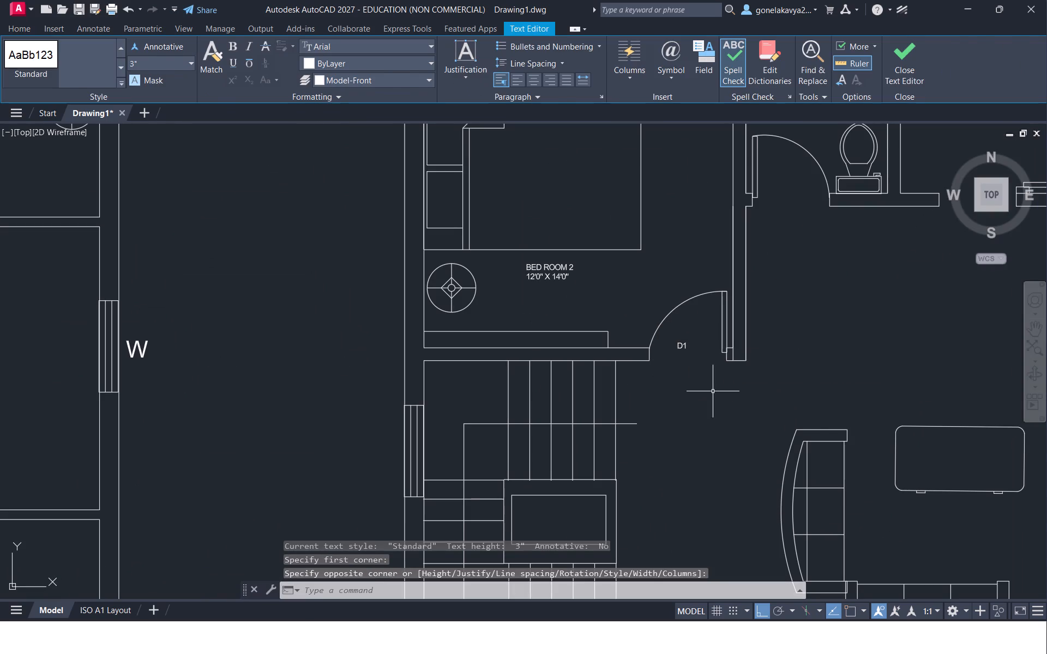
# Add the text label "DN" at the open end of the stair travel line beside the upper flight.
pyautogui.moveTo(694, 441); pyautogui.dragTo(663, 377, button='middle')
pyautogui.scroll(2, 609, 387)
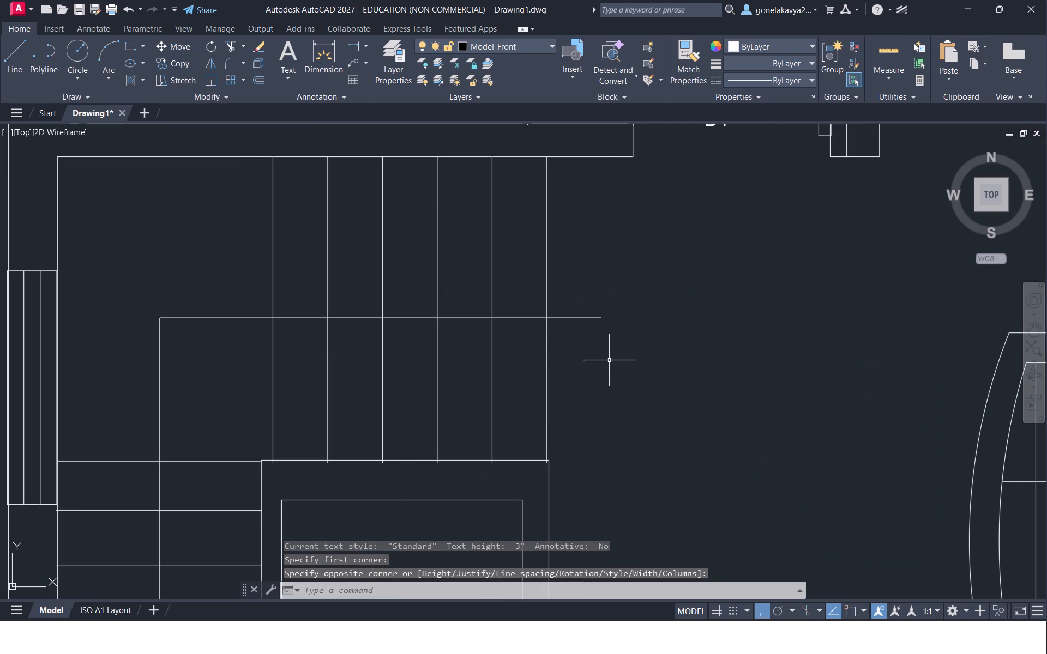
pyautogui.press('space')
pyautogui.moveTo(597, 306); pyautogui.dragTo(592, 341)
pyautogui.moveTo(622, 338); pyautogui.dragTo(627, 338)
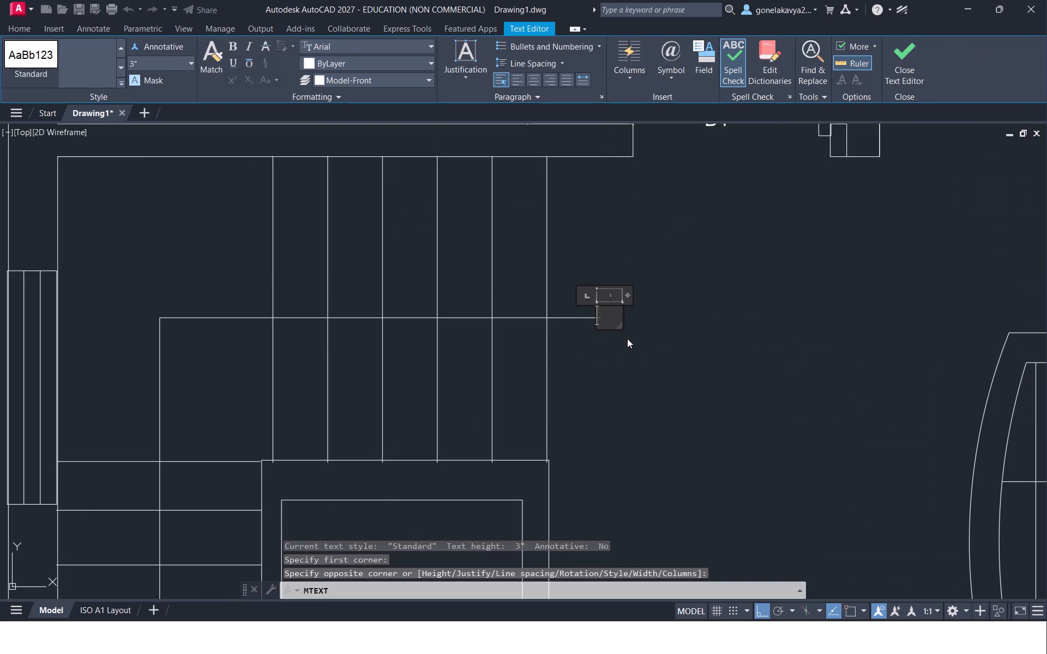
pyautogui.write('DN')
pyautogui.click(627, 338)
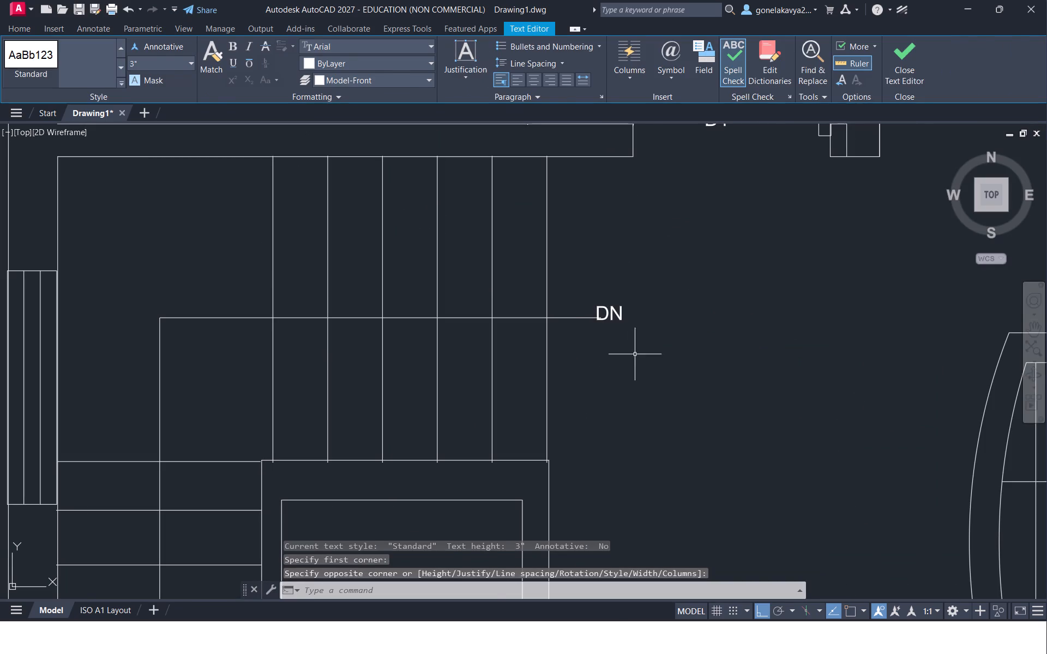
# Add the door label "D1" at the opening of the bedroom door just below the staircase.
pyautogui.scroll(-2, 640, 378)
pyautogui.moveTo(646, 421); pyautogui.dragTo(539, 221, button='middle')
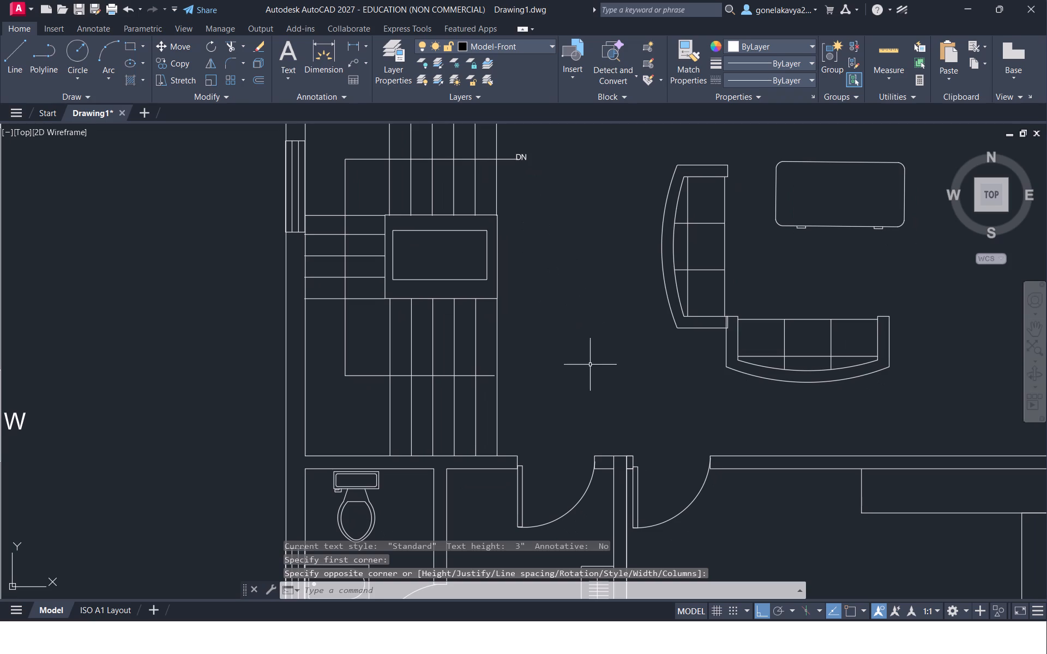
pyautogui.press('space')
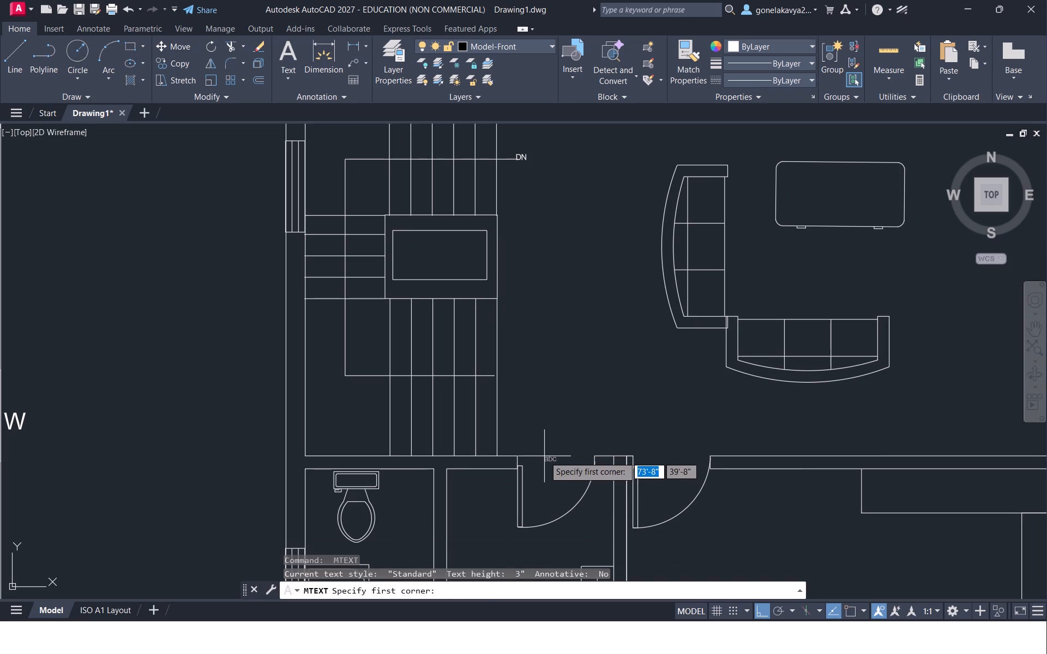
pyautogui.moveTo(544, 457); pyautogui.dragTo(544, 485)
pyautogui.click(568, 491)
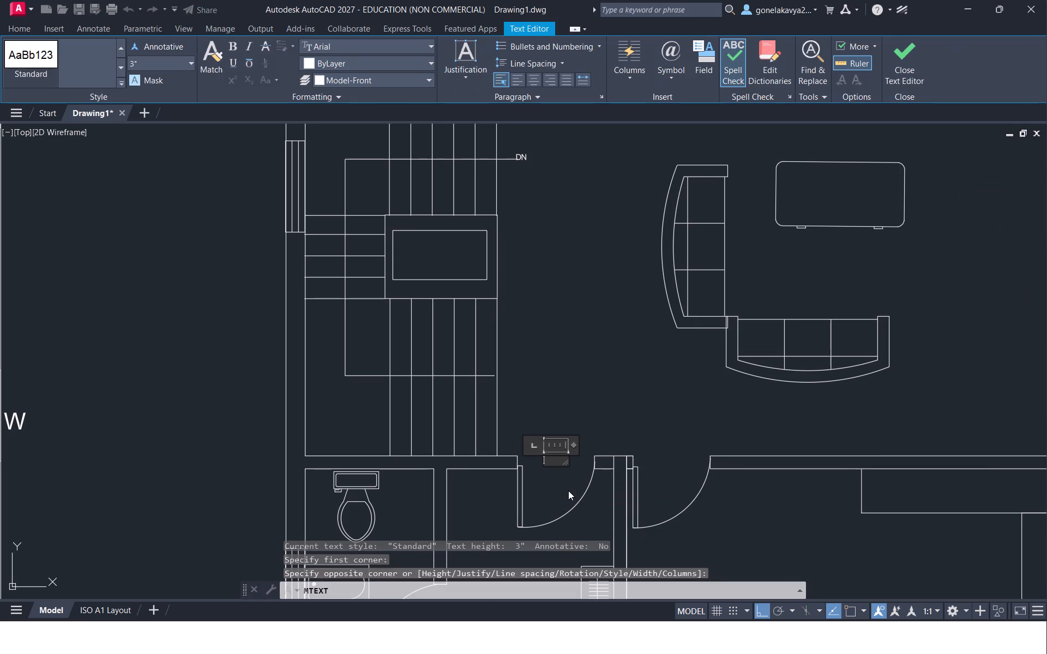
pyautogui.write('D1')
pyautogui.click(568, 491)
# Add the door label "D2" at the attached toilet's door opening in the bedroom below the staircase.
pyautogui.moveTo(569, 503); pyautogui.dragTo(540, 378, button='middle')
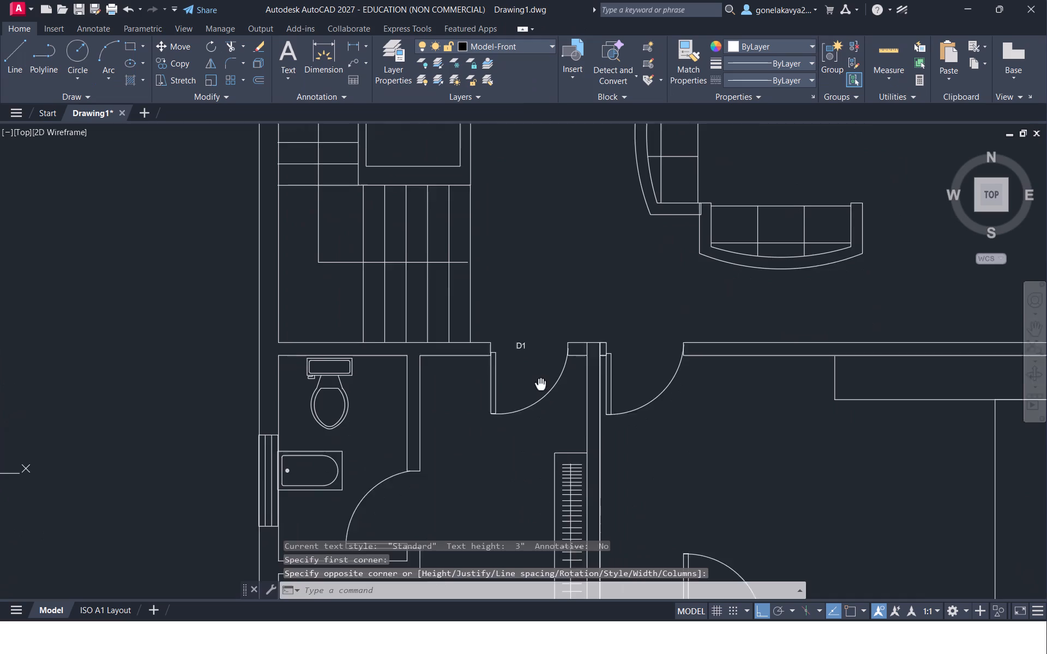
pyautogui.moveTo(540, 378); pyautogui.dragTo(545, 326, button='middle')
pyautogui.scroll(1, 465, 452)
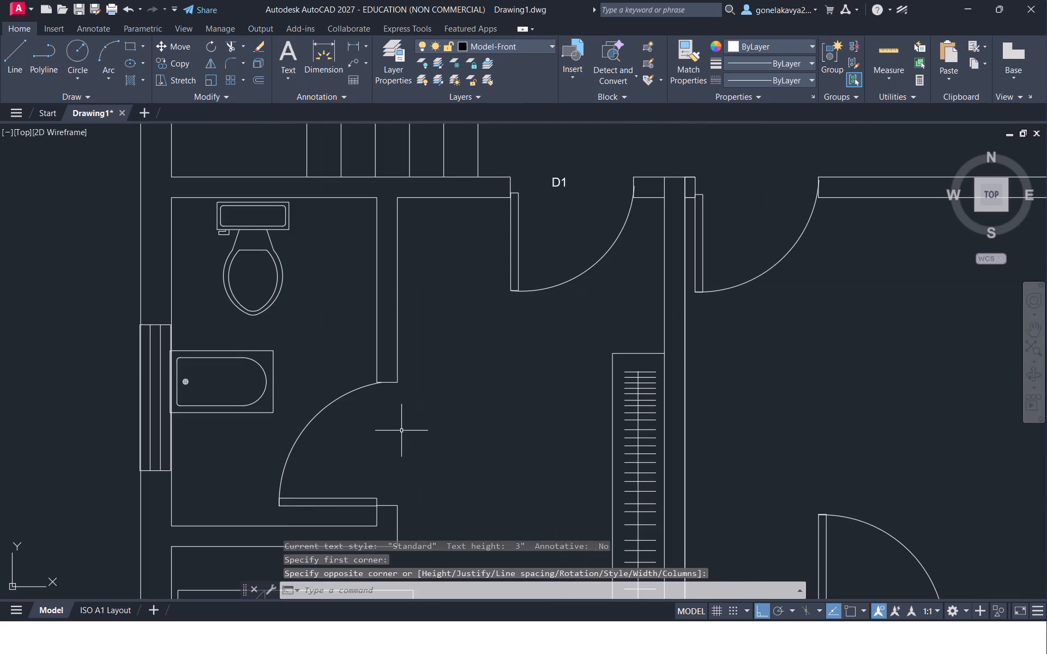
pyautogui.press('space')
pyautogui.moveTo(363, 425); pyautogui.dragTo(406, 465)
pyautogui.click(406, 465)
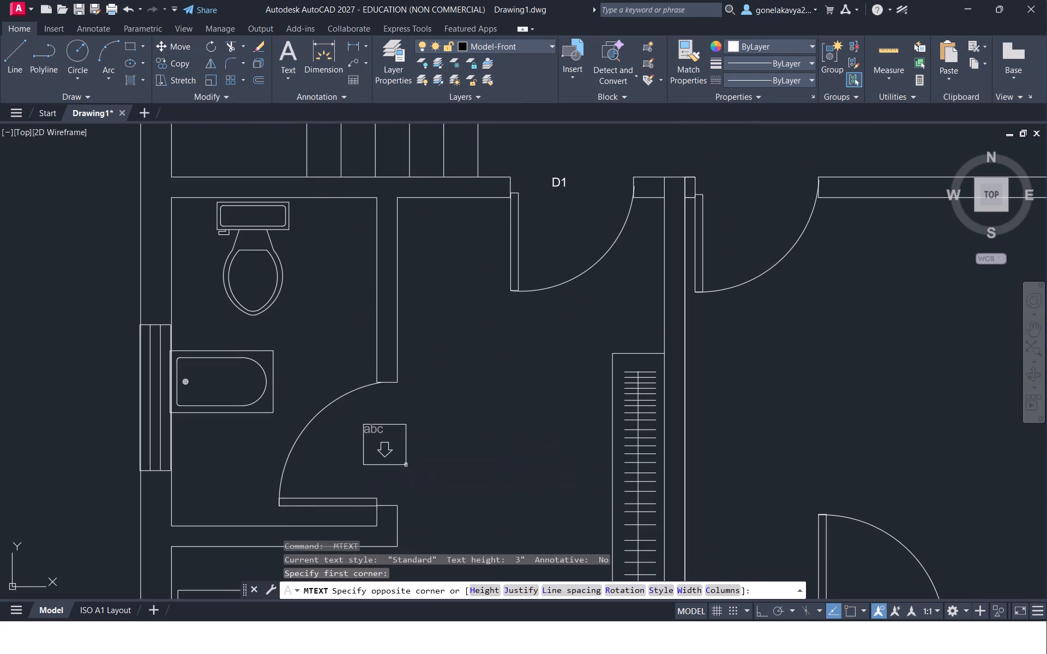
pyautogui.write('D2')
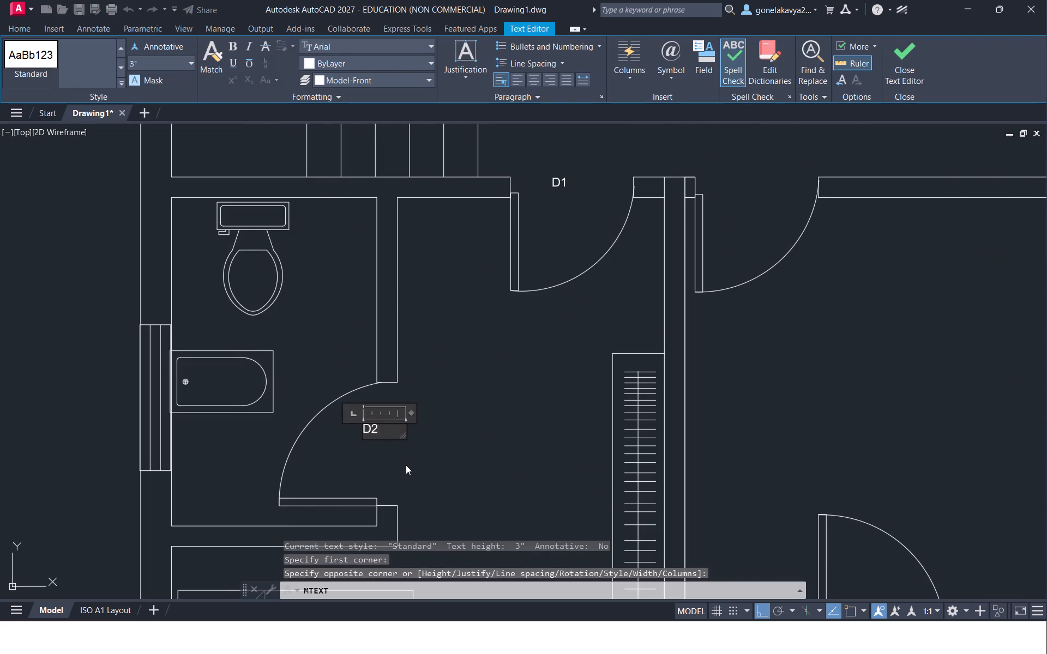
pyautogui.click(408, 467)
# Enter the label "BEDROOM 3" with the size "12'0" X 15'0"" beneath it, beside the bed in the lower-left bedroom.
pyautogui.moveTo(434, 462); pyautogui.dragTo(430, 253, button='middle')
pyautogui.scroll(-1, 430, 253)
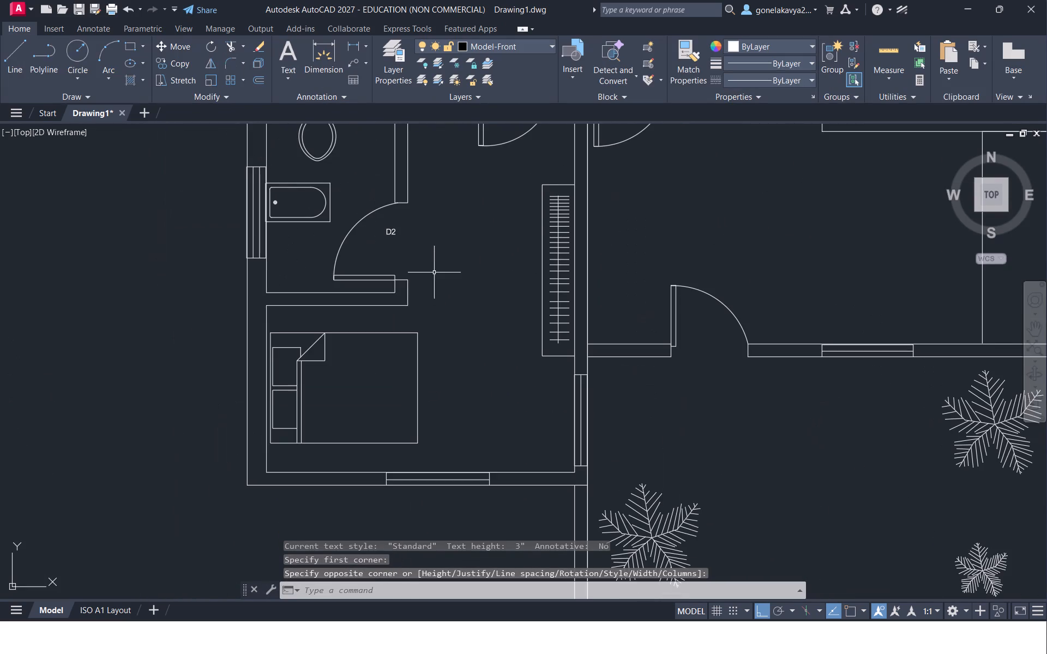
pyautogui.moveTo(456, 319); pyautogui.dragTo(430, 239, button='middle')
pyautogui.scroll(1, 409, 237)
pyautogui.moveTo(409, 237); pyautogui.dragTo(426, 288)
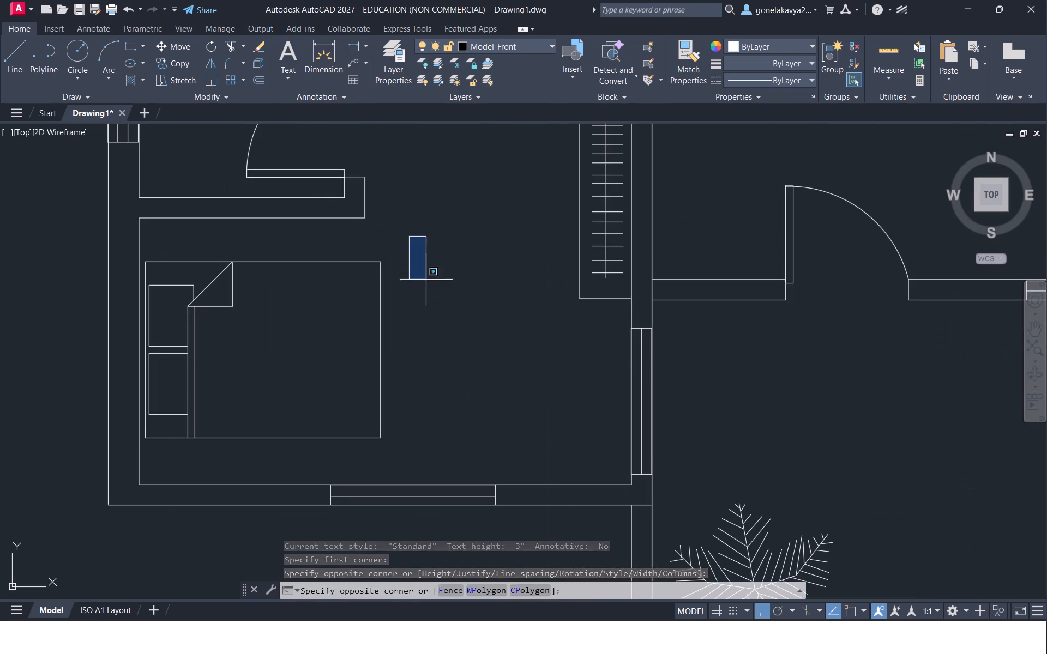
pyautogui.moveTo(426, 288); pyautogui.dragTo(456, 295)
pyautogui.press('space')
pyautogui.moveTo(452, 244); pyautogui.dragTo(496, 333)
pyautogui.click(497, 333)
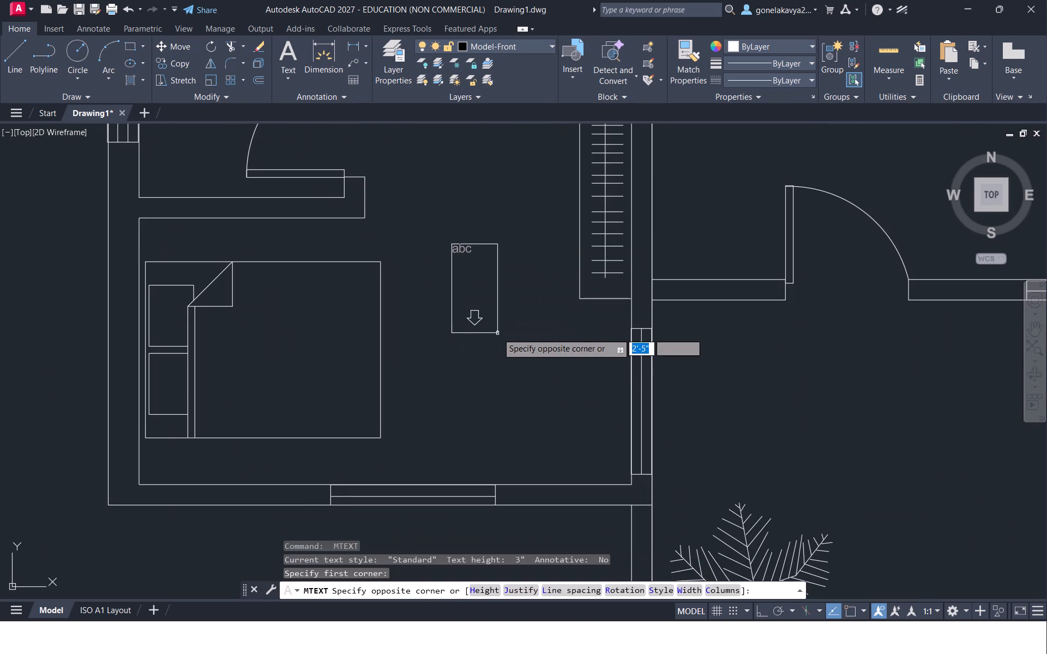
pyautogui.write('BED')
pyautogui.write('ROOM')
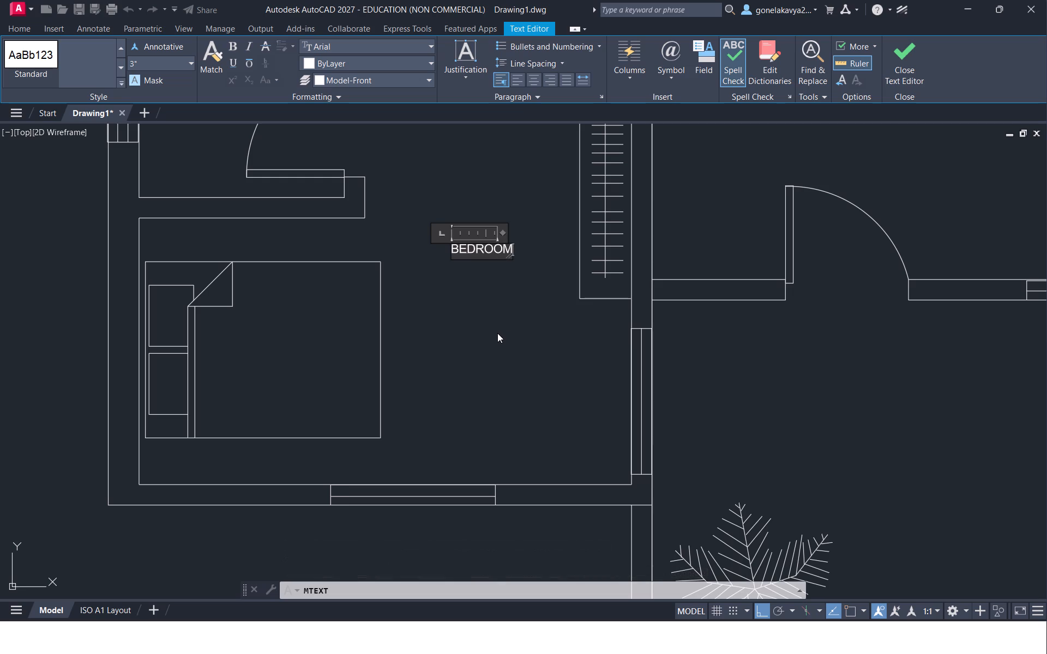
pyautogui.press('space')
pyautogui.write('3')
pyautogui.press('Return')
pyautogui.write('12\'0" X')
pyautogui.press('space')
pyautogui.write('15\'0"')
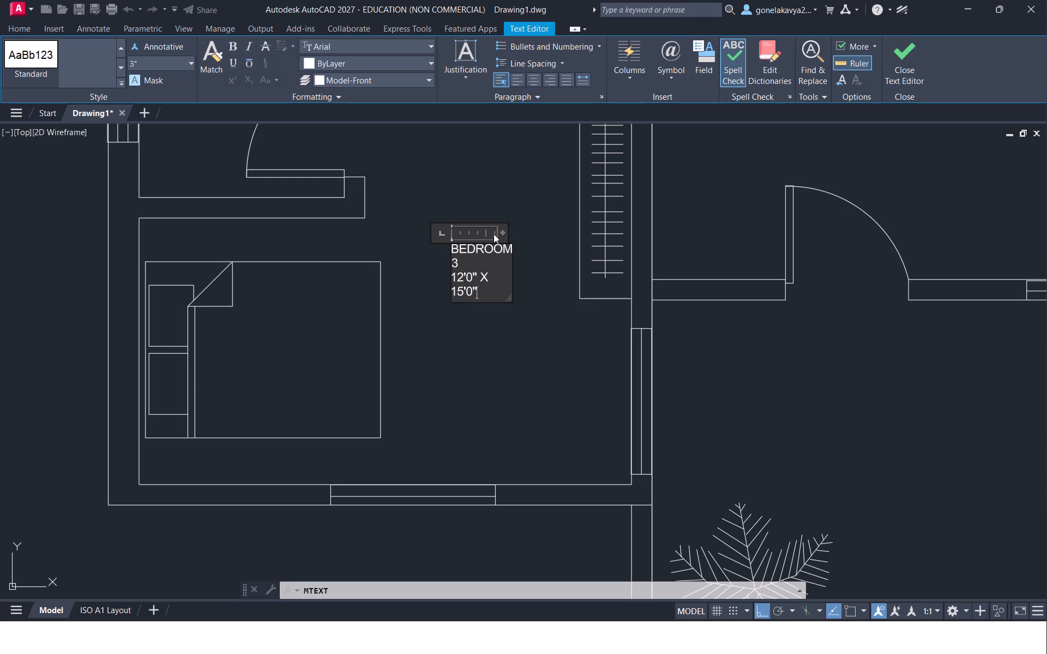
# Widen the Bedroom 3 label's text frame so the room name and the size each fit on one line.
pyautogui.moveTo(506, 249); pyautogui.dragTo(561, 261)
pyautogui.moveTo(561, 261); pyautogui.dragTo(563, 260)
pyautogui.moveTo(500, 228); pyautogui.dragTo(551, 228)
pyautogui.click(498, 261)
pyautogui.moveTo(498, 261); pyautogui.dragTo(534, 269)
pyautogui.moveTo(498, 232); pyautogui.dragTo(536, 228)
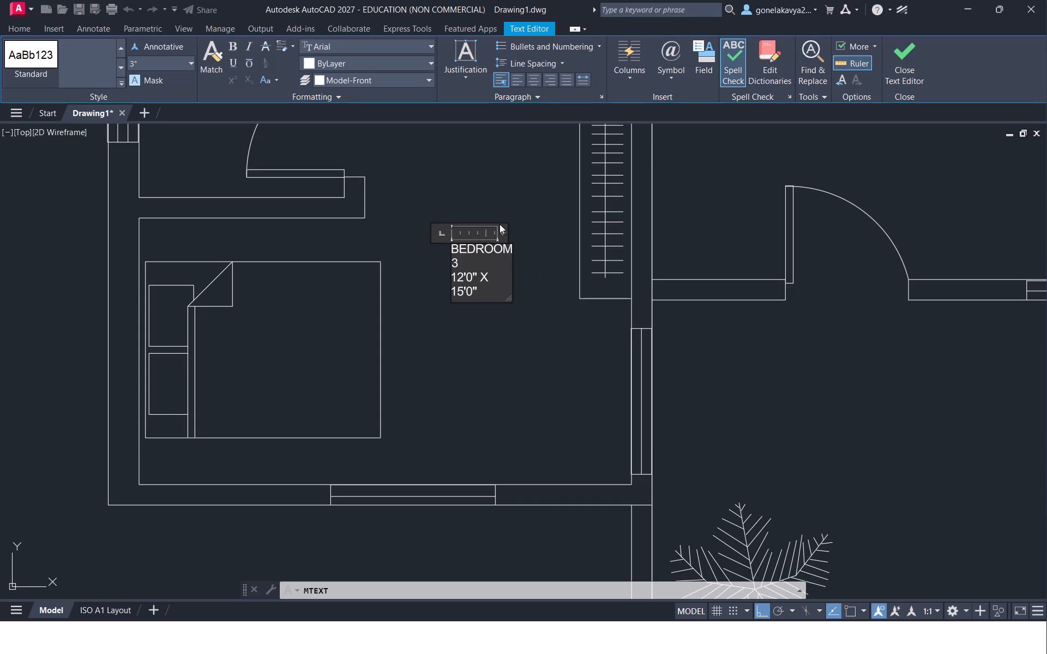
pyautogui.moveTo(503, 234); pyautogui.dragTo(555, 235)
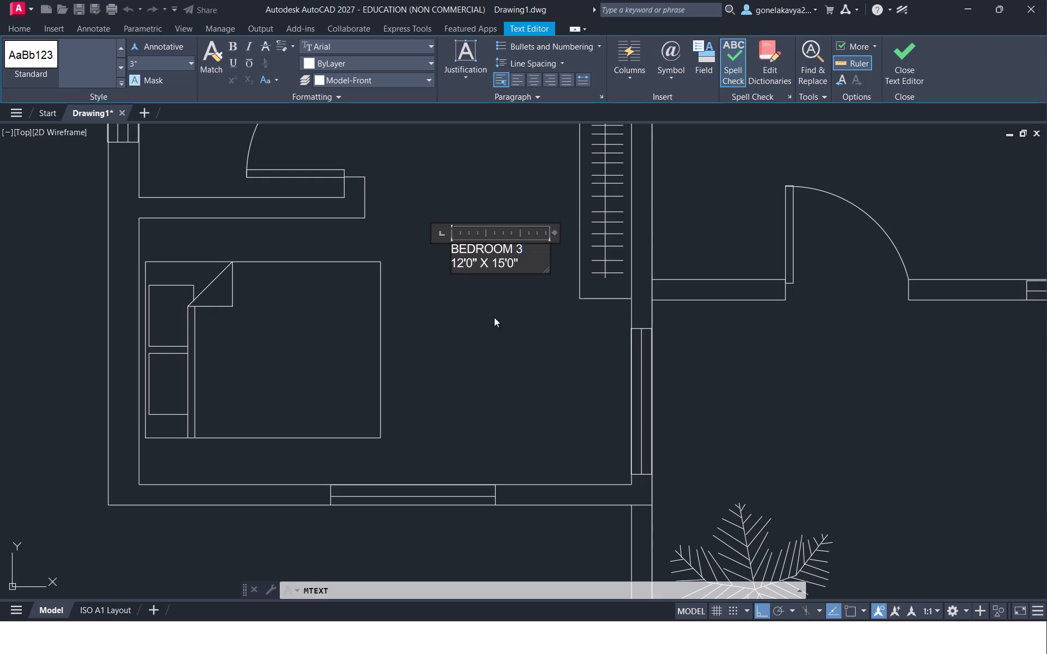
pyautogui.click(494, 317)
# Add the two-line label "OPEN TERRACE" and "18'0" X 14'0"" in the planted area beside Bedroom 3.
pyautogui.scroll(-1, 613, 410)
pyautogui.moveTo(657, 420); pyautogui.dragTo(431, 202, button='middle')
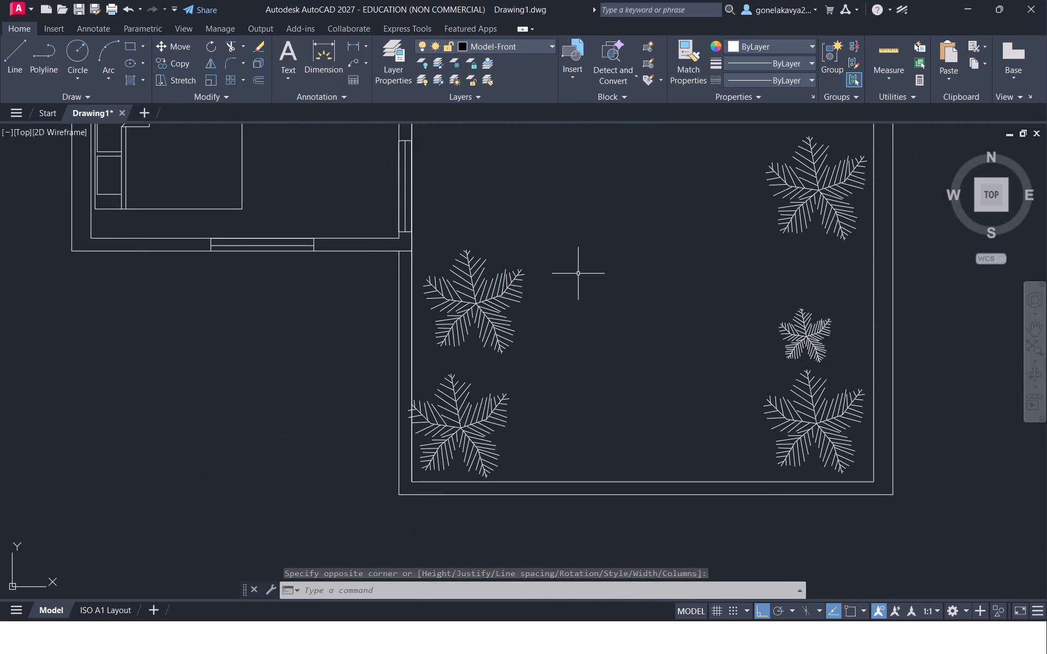
pyautogui.press('space')
pyautogui.moveTo(583, 217); pyautogui.dragTo(618, 313)
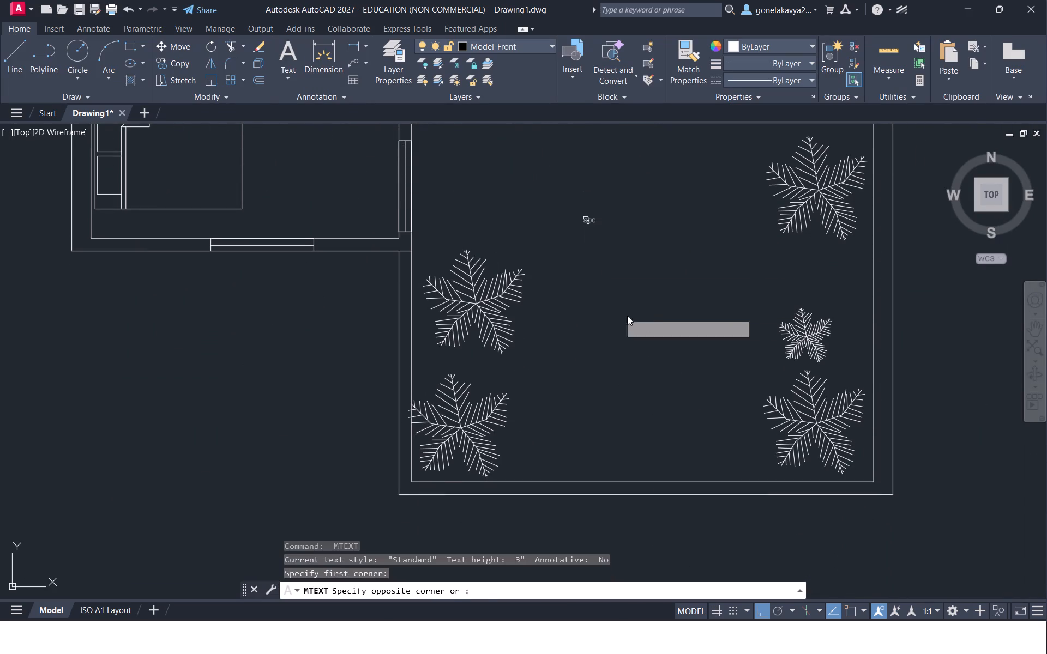
pyautogui.click(688, 311)
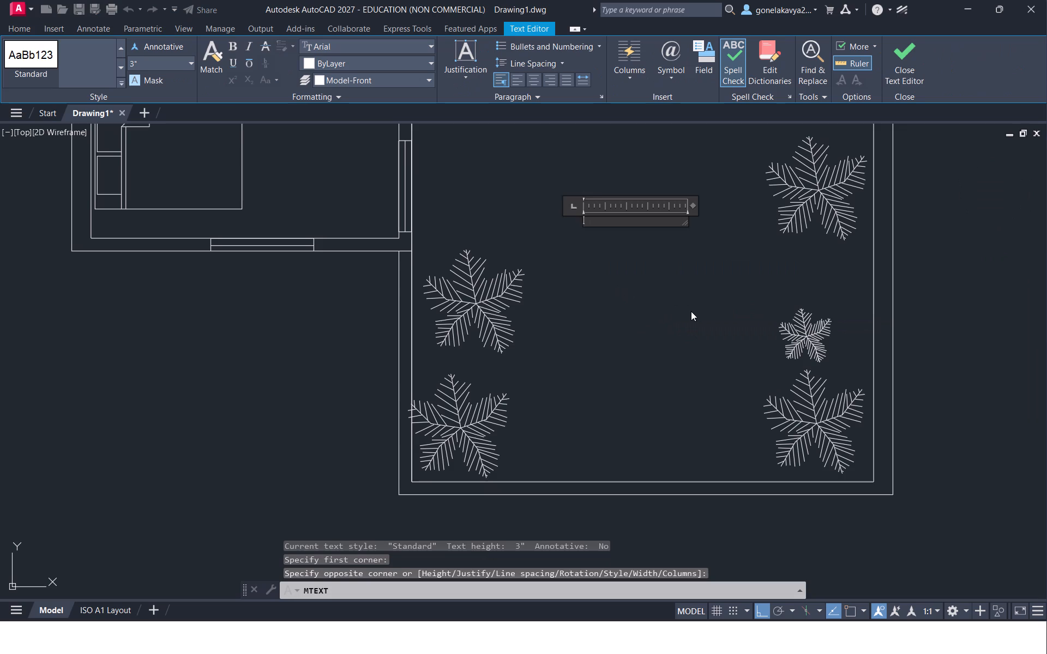
pyautogui.write('OPEN T')
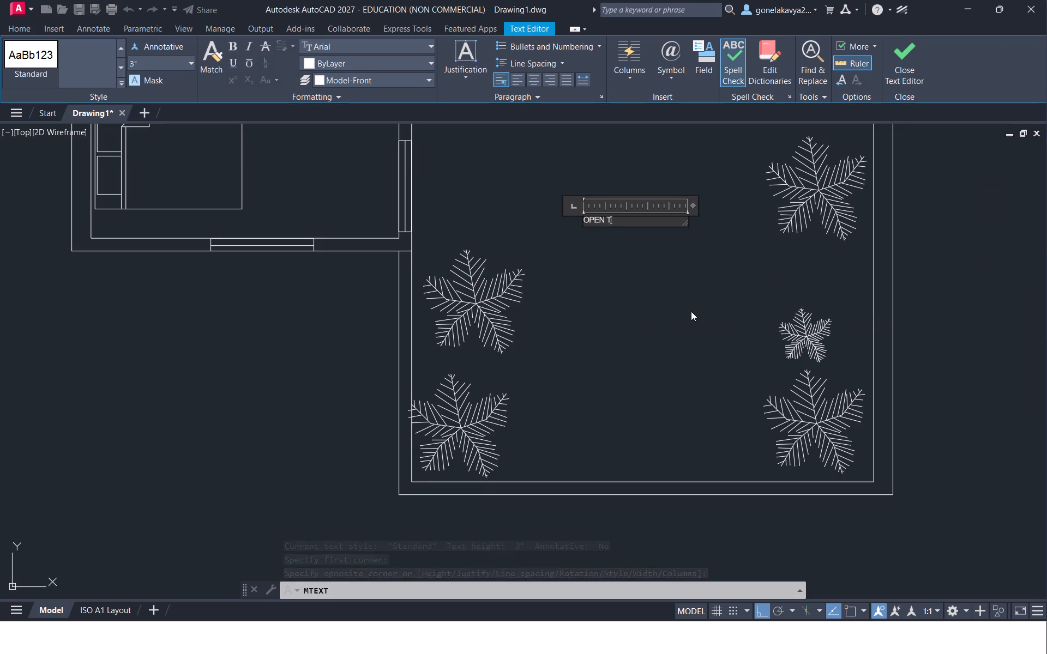
pyautogui.write('ERR')
pyautogui.press('a')
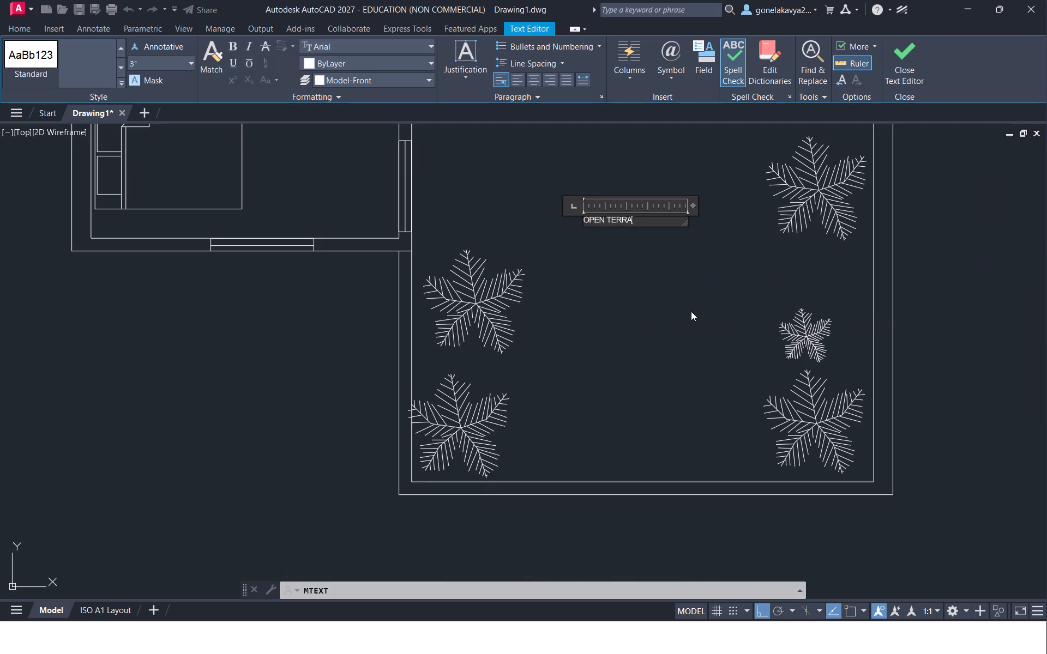
pyautogui.write('CE')
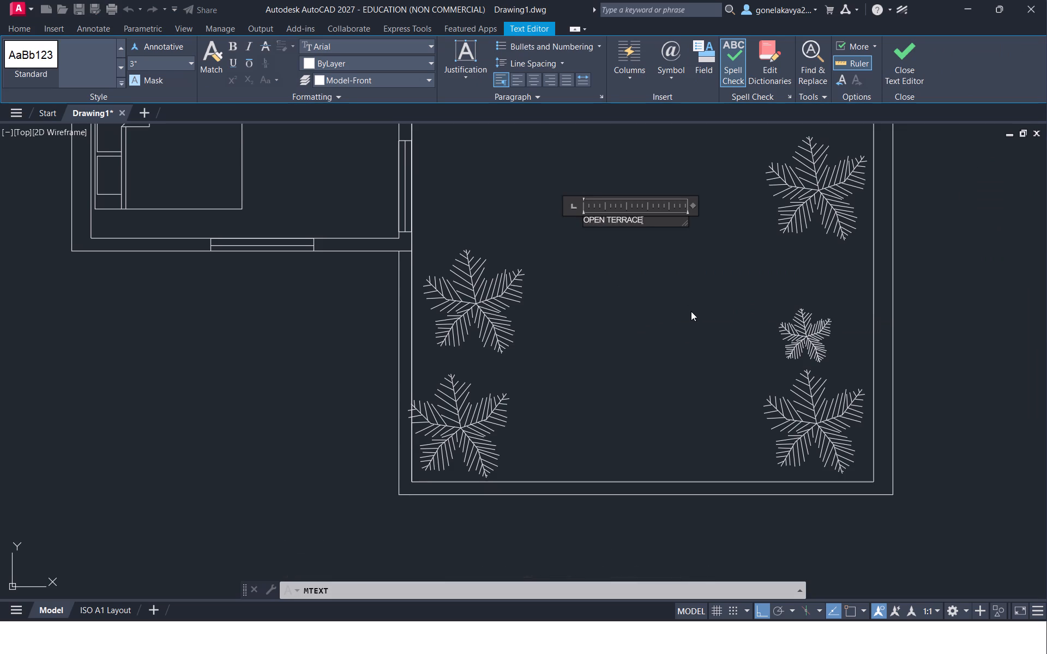
pyautogui.press('Return')
pyautogui.write('18\'0" X')
pyautogui.press('space')
pyautogui.write('14\'0"')
pyautogui.click(691, 311)
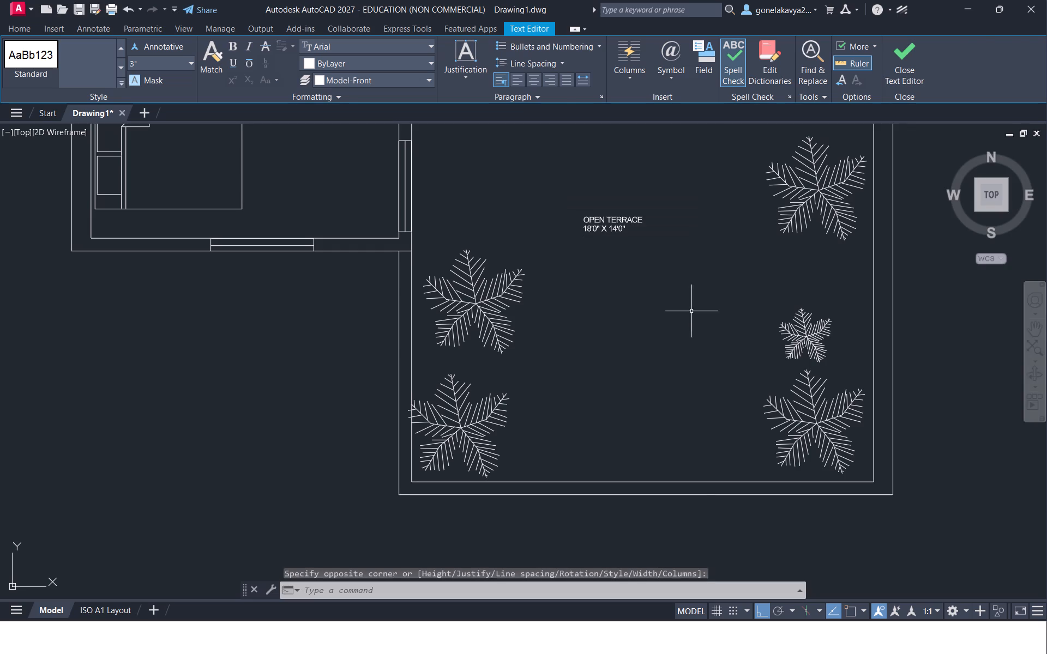
# Add the window label "W" just below the window in the open terrace's upper wall.
pyautogui.moveTo(678, 282); pyautogui.dragTo(711, 483, button='middle')
pyautogui.scroll(1, 711, 403)
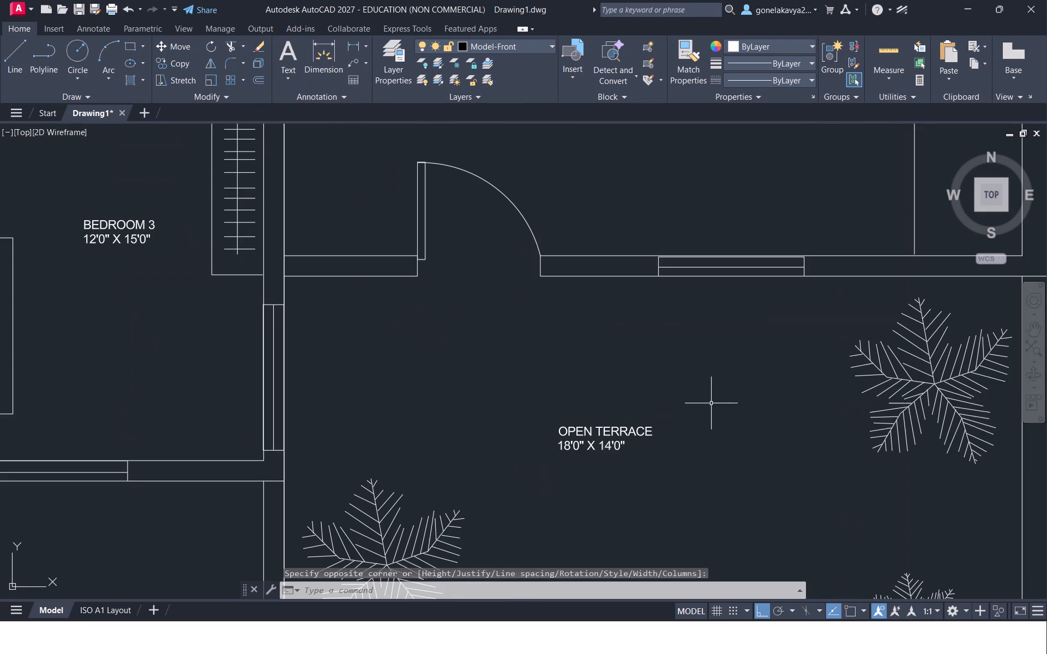
pyautogui.press('space')
pyautogui.moveTo(709, 277); pyautogui.dragTo(710, 283)
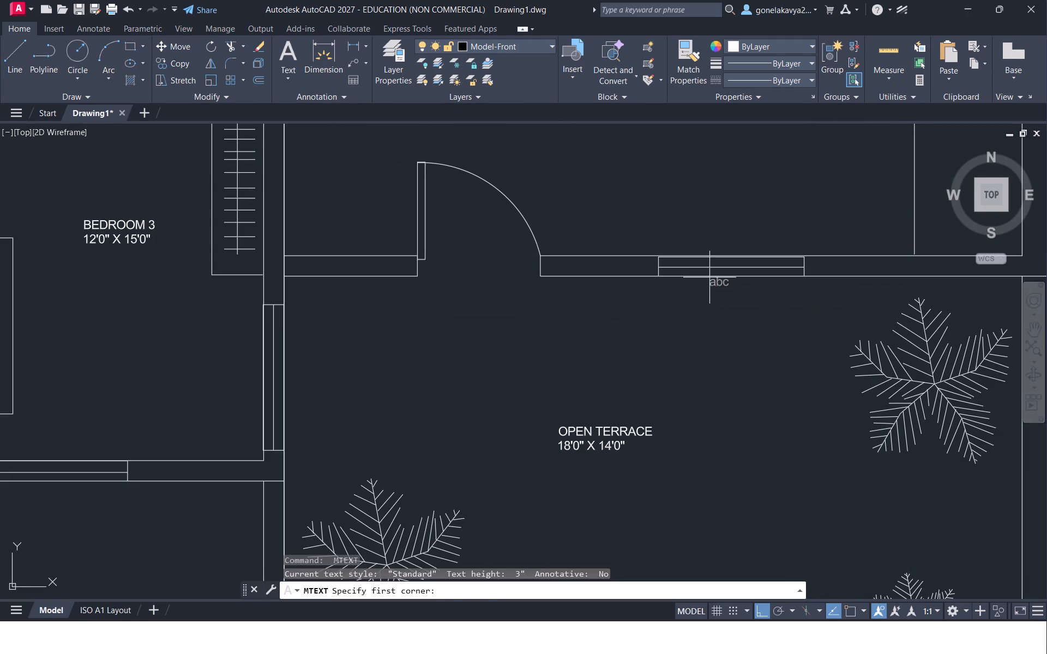
pyautogui.moveTo(710, 283); pyautogui.dragTo(718, 323)
pyautogui.click(738, 324)
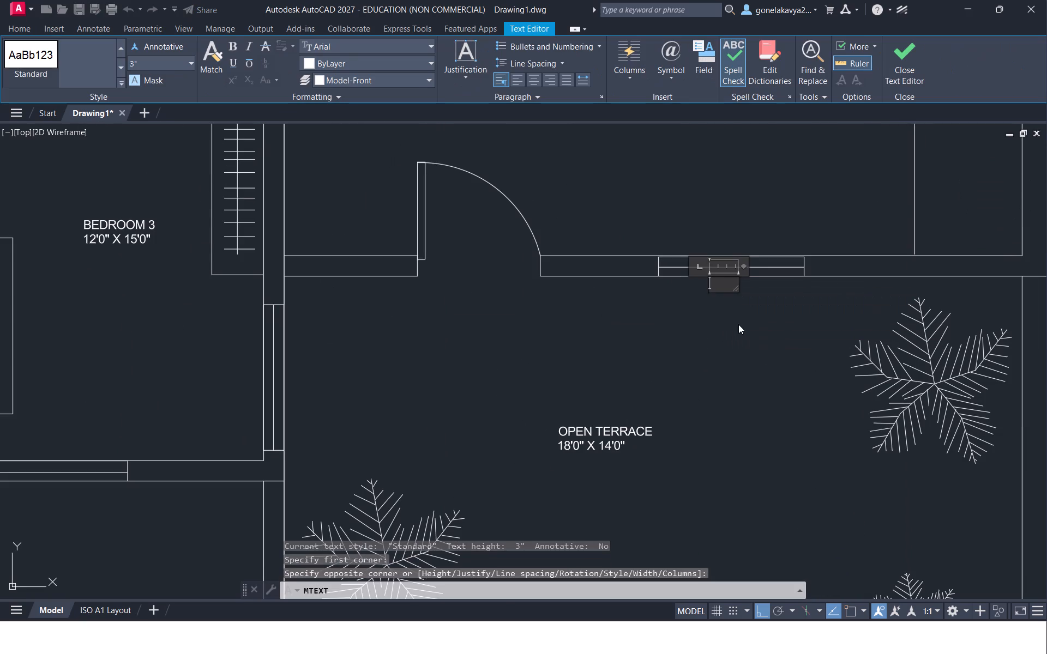
pyautogui.press('w')
pyautogui.click(569, 363)
# Add the door label "D1" in the door opening in the open terrace's upper wall.
pyautogui.moveTo(526, 346); pyautogui.dragTo(659, 384, button='middle')
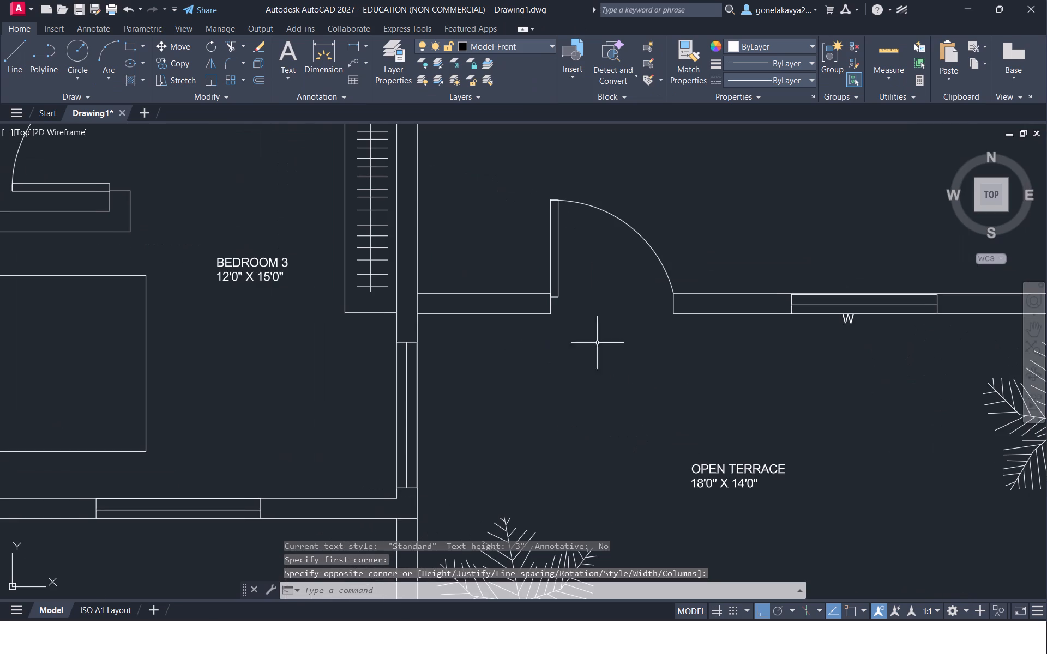
pyautogui.press('space')
pyautogui.moveTo(586, 291); pyautogui.dragTo(630, 341)
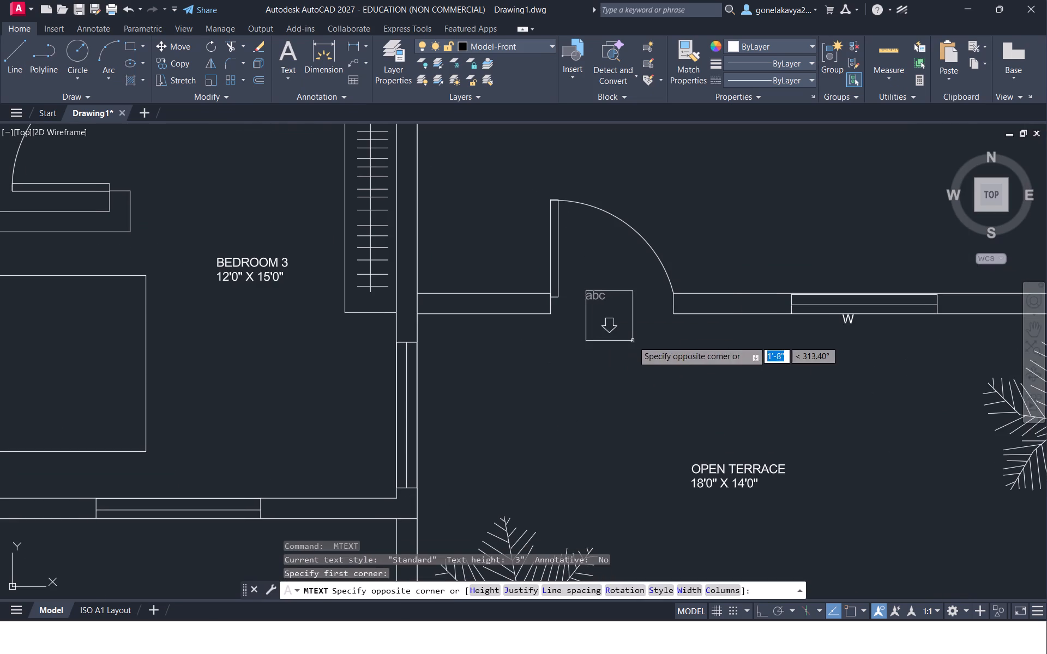
pyautogui.click(633, 341)
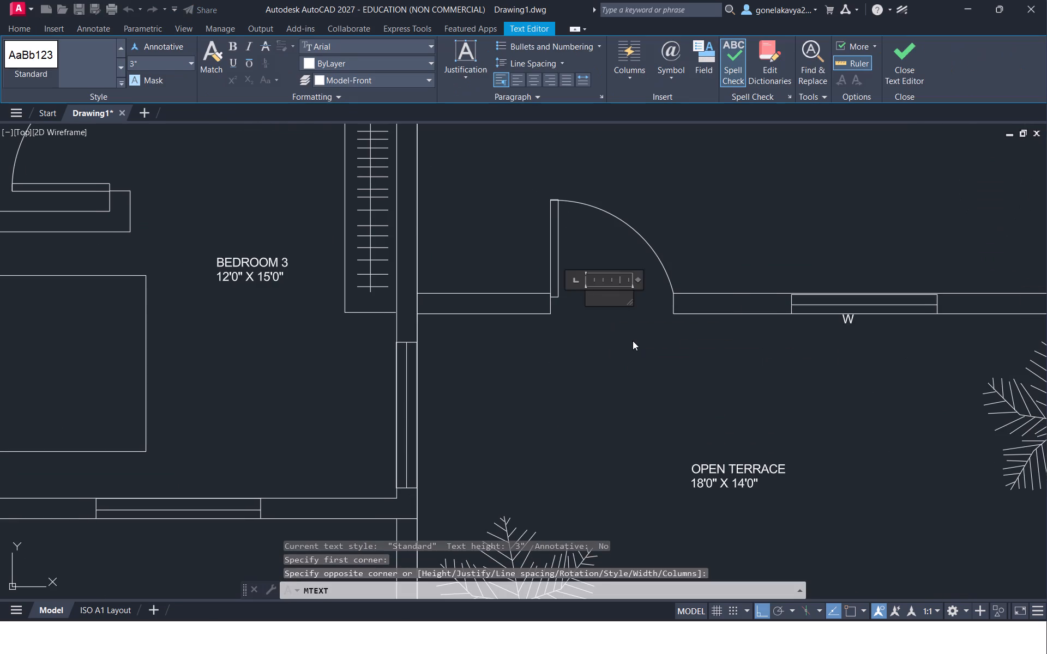
pyautogui.write('D1')
pyautogui.click(633, 341)
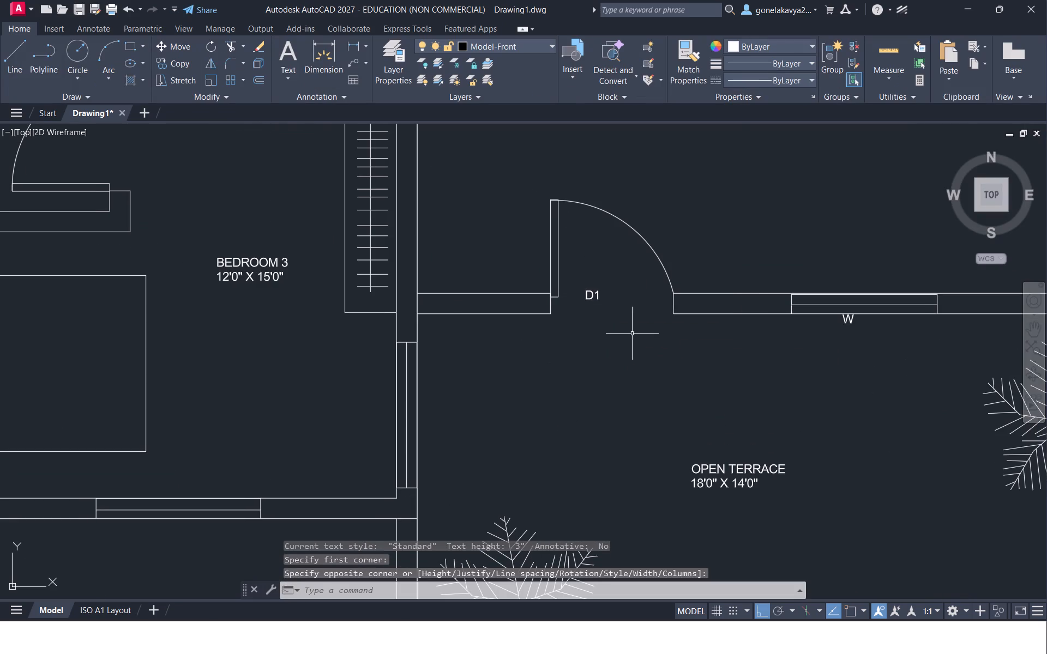
# Add the window label "W" on the terrace side of the window between Bedroom 3 and the open terrace.
pyautogui.scroll(-1, 632, 334)
pyautogui.moveTo(597, 384); pyautogui.dragTo(613, 339, button='middle')
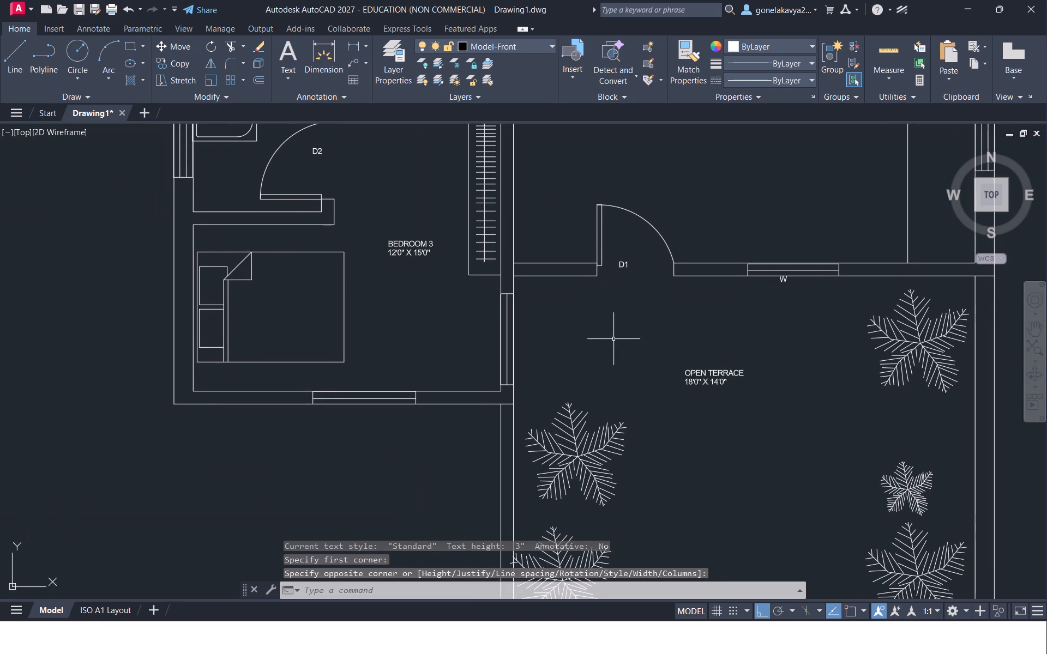
pyautogui.press('space')
pyautogui.moveTo(523, 328); pyautogui.dragTo(525, 368)
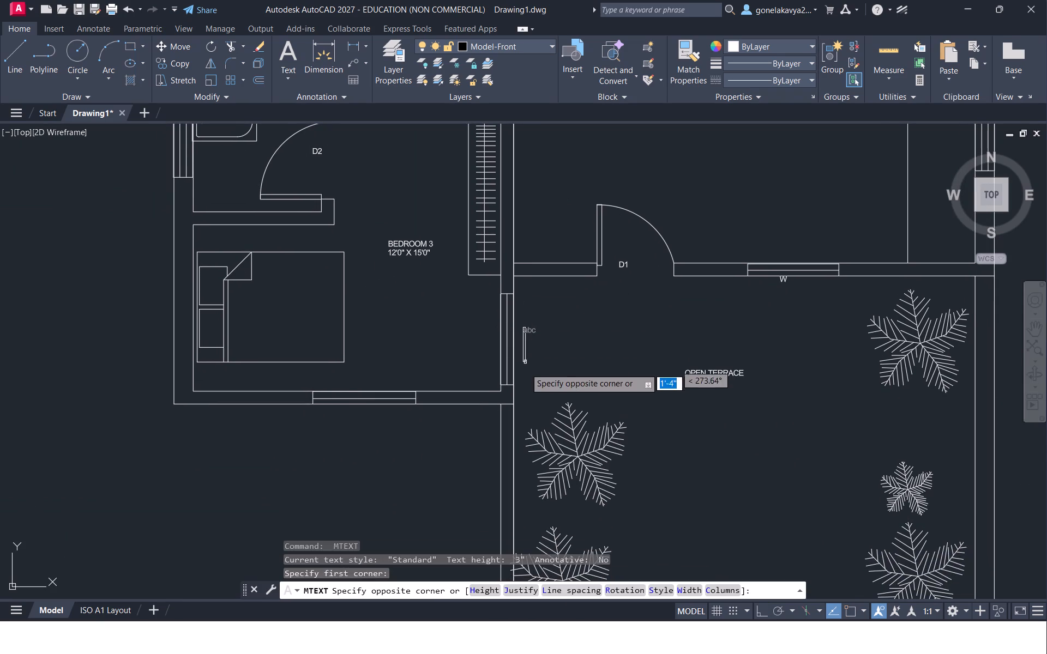
pyautogui.moveTo(525, 368); pyautogui.dragTo(539, 376)
pyautogui.click(553, 373)
pyautogui.press('w')
pyautogui.click(555, 379)
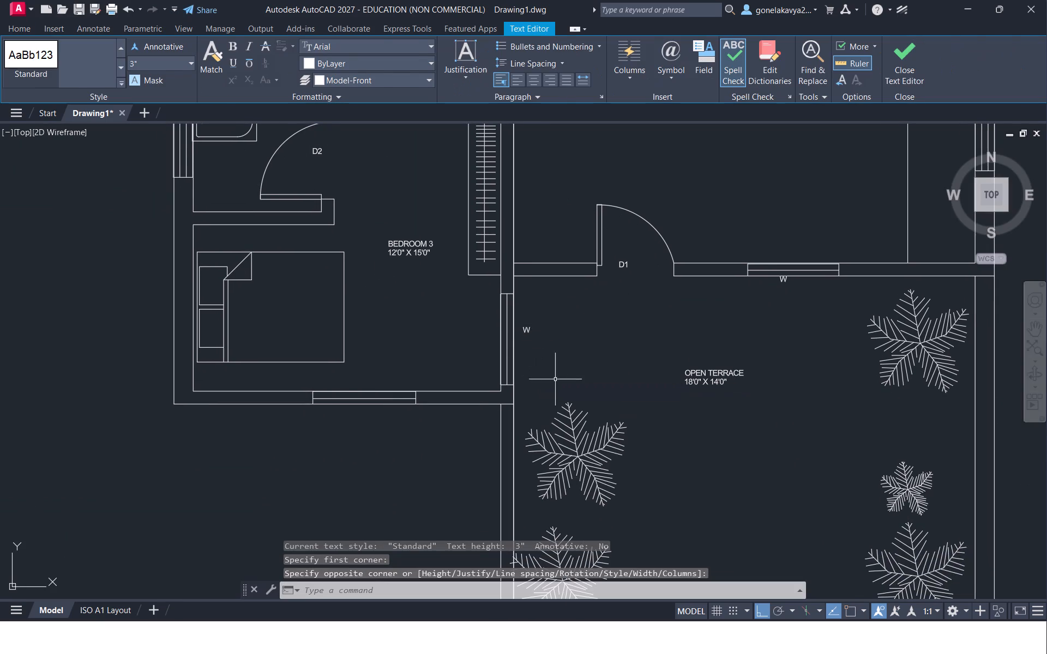
# Add the two-line label "STUDY /PUJA" and "12'0" X 10'0"" in the room directly above the open terrace.
pyautogui.scroll(-1, 593, 344)
pyautogui.moveTo(606, 346); pyautogui.dragTo(540, 350, button='middle')
pyautogui.moveTo(570, 234); pyautogui.dragTo(576, 262, button='middle')
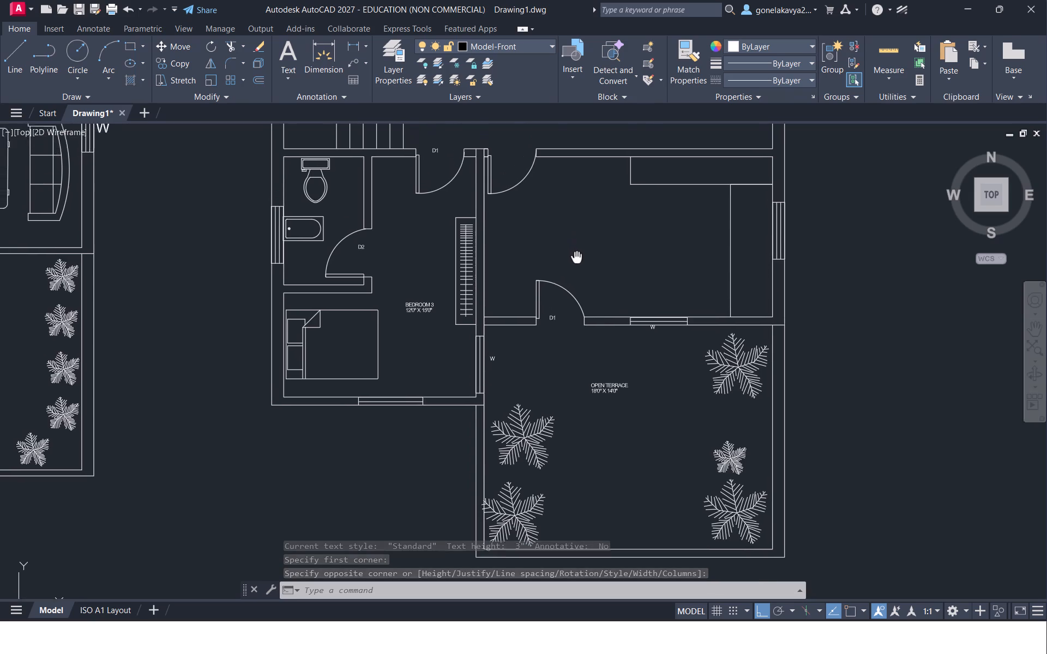
pyautogui.moveTo(576, 262); pyautogui.dragTo(611, 405, button='middle')
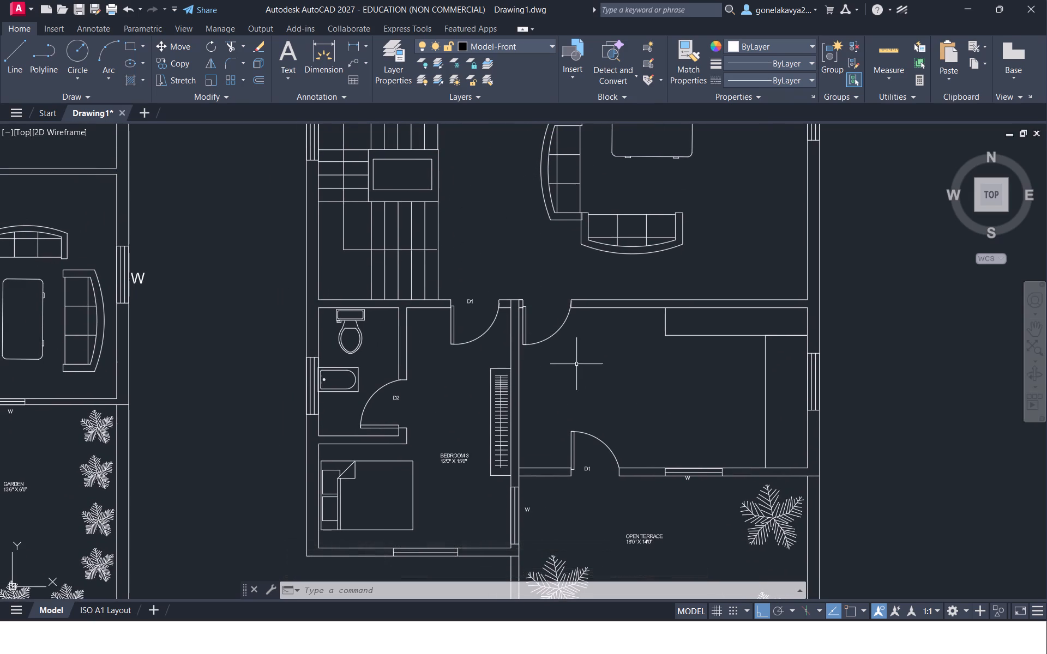
pyautogui.press('space')
pyautogui.moveTo(585, 361); pyautogui.dragTo(645, 410)
pyautogui.click(666, 401)
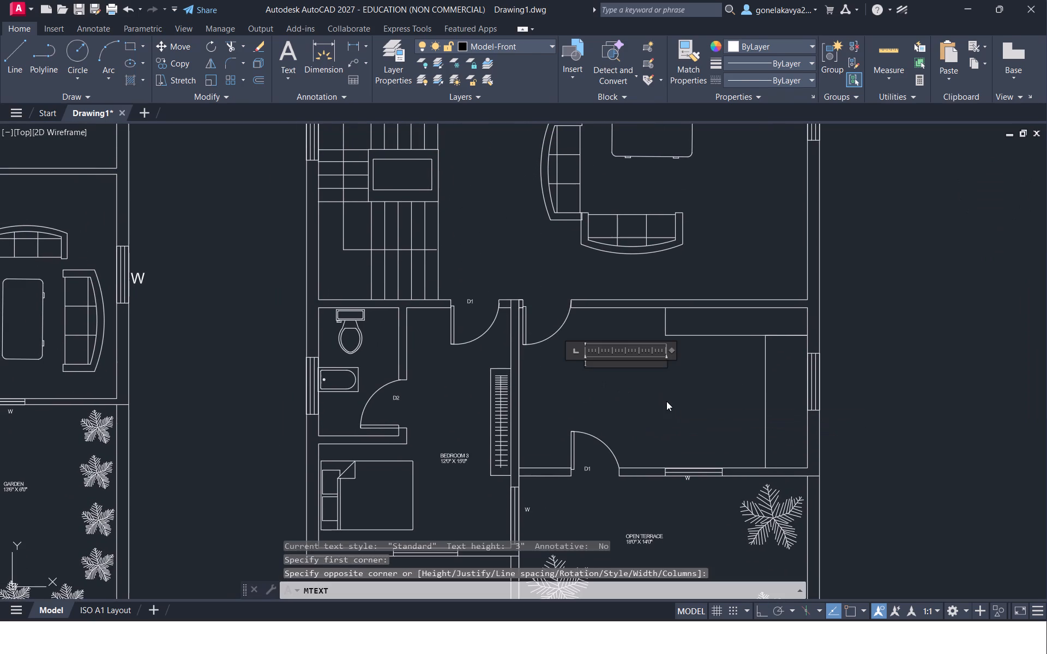
pyautogui.write('STU')
pyautogui.write('DY')
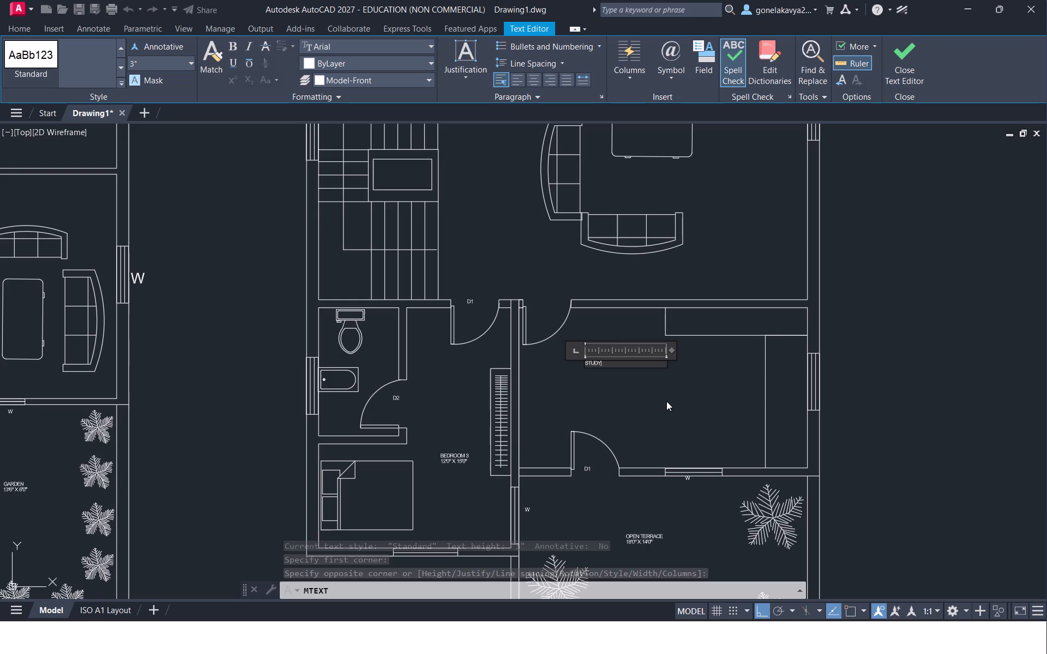
pyautogui.press('space')
pyautogui.write('/')
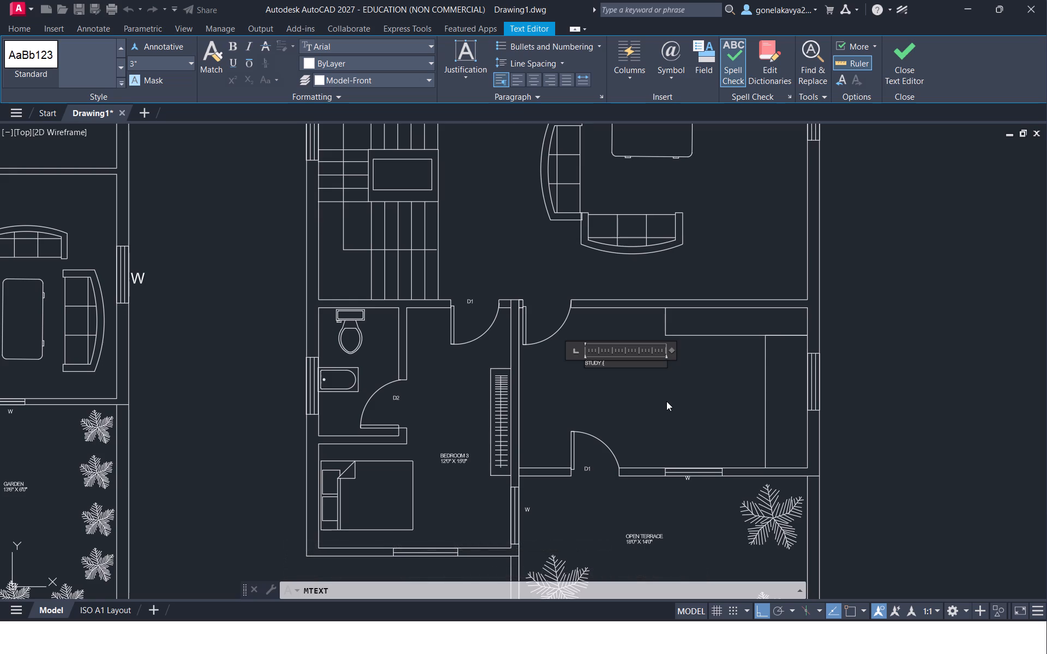
pyautogui.press('p')
pyautogui.write('UJA')
pyautogui.press('Return')
pyautogui.write('12\'0" X')
pyautogui.press('space')
pyautogui.write('10\'0"')
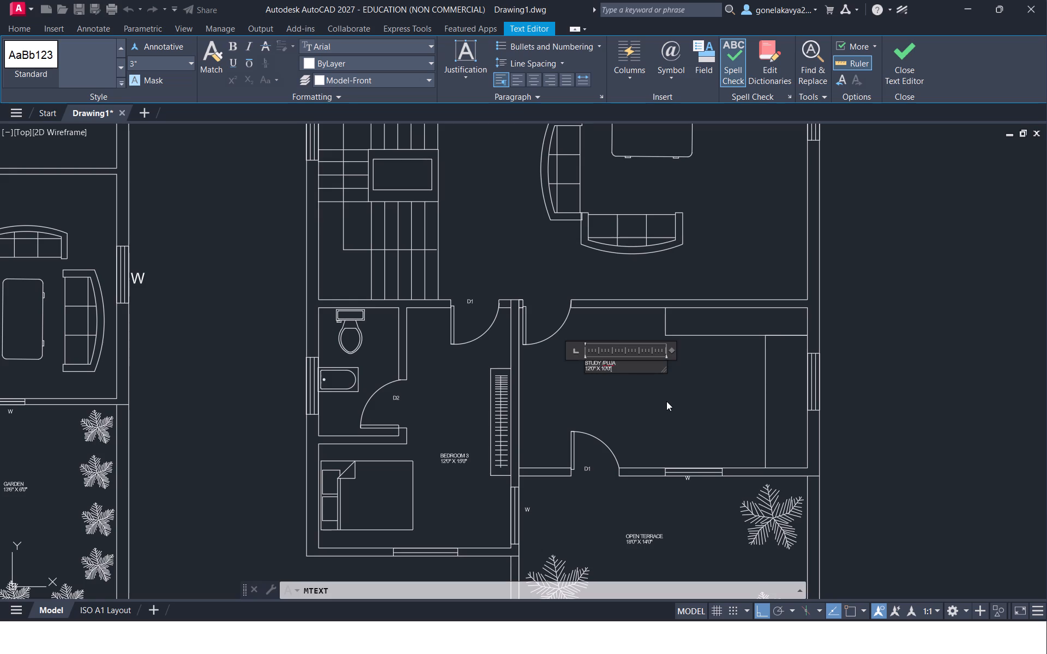
pyautogui.click(666, 401)
# Add the door label "D1" in the door opening in the Study/Puja room's upper wall.
pyautogui.moveTo(574, 347); pyautogui.dragTo(606, 356, button='middle')
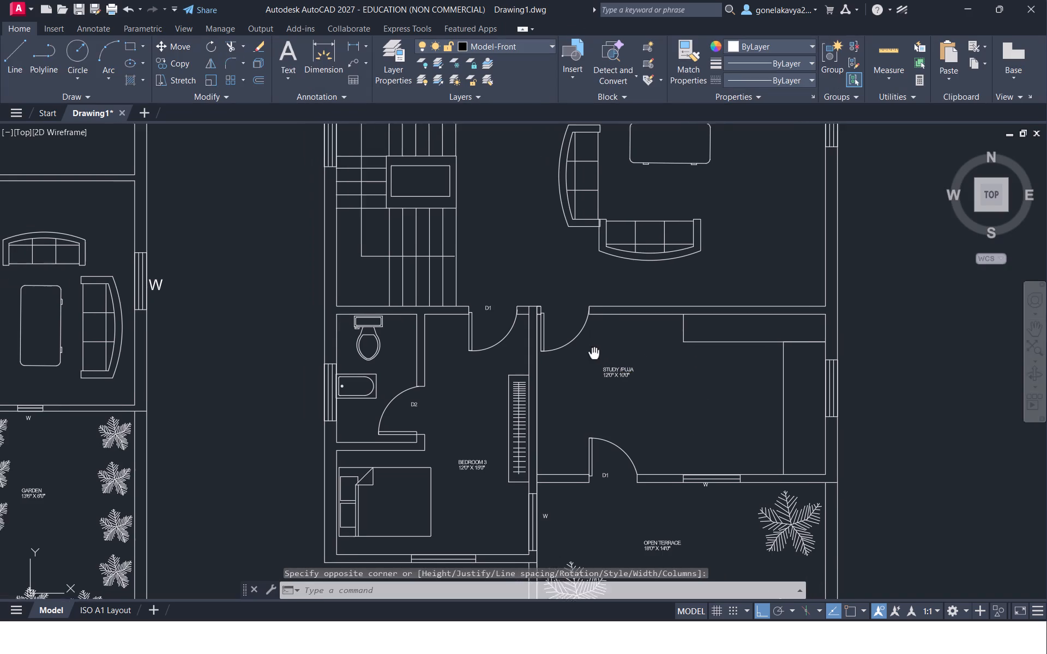
pyautogui.moveTo(606, 356); pyautogui.dragTo(651, 367, button='middle')
pyautogui.scroll(2, 628, 329)
pyautogui.press('space')
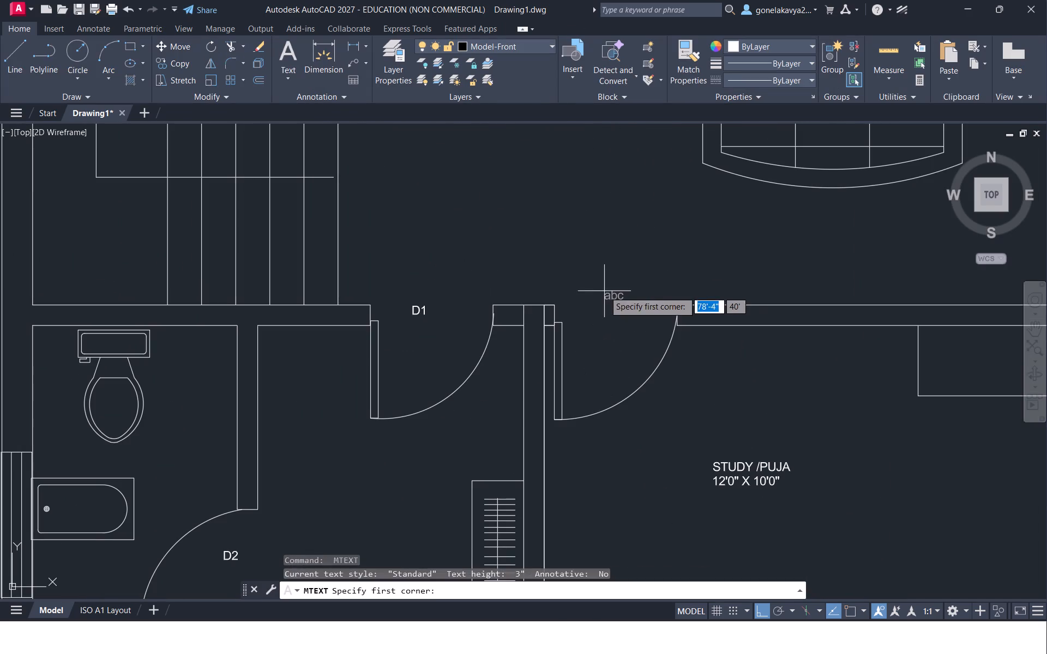
pyautogui.moveTo(610, 299); pyautogui.dragTo(612, 338)
pyautogui.moveTo(634, 349); pyautogui.dragTo(640, 348)
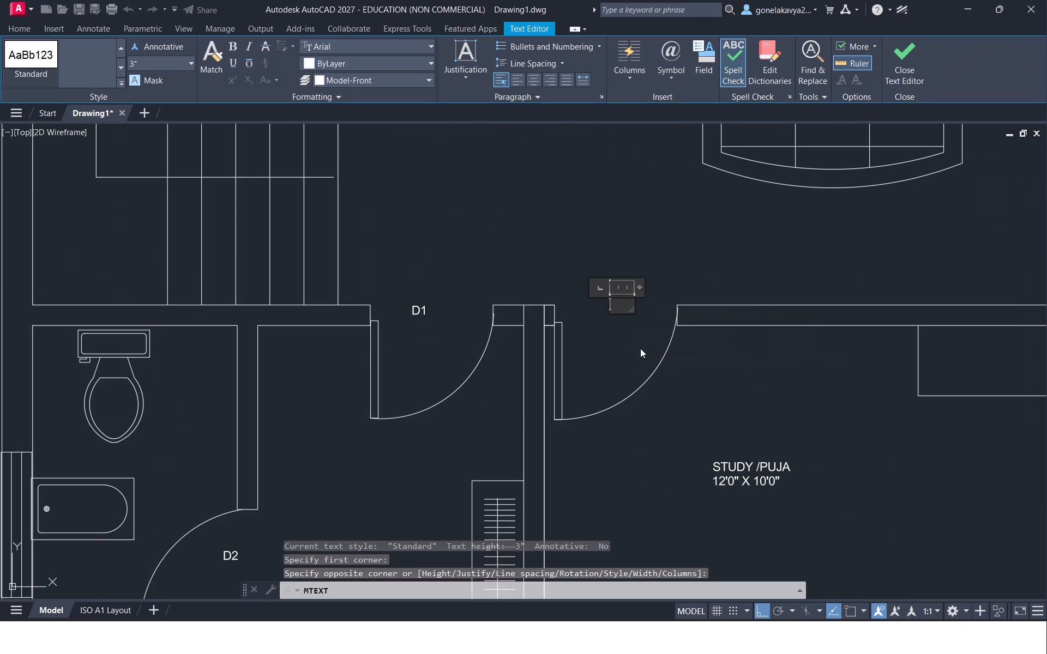
pyautogui.write('D1')
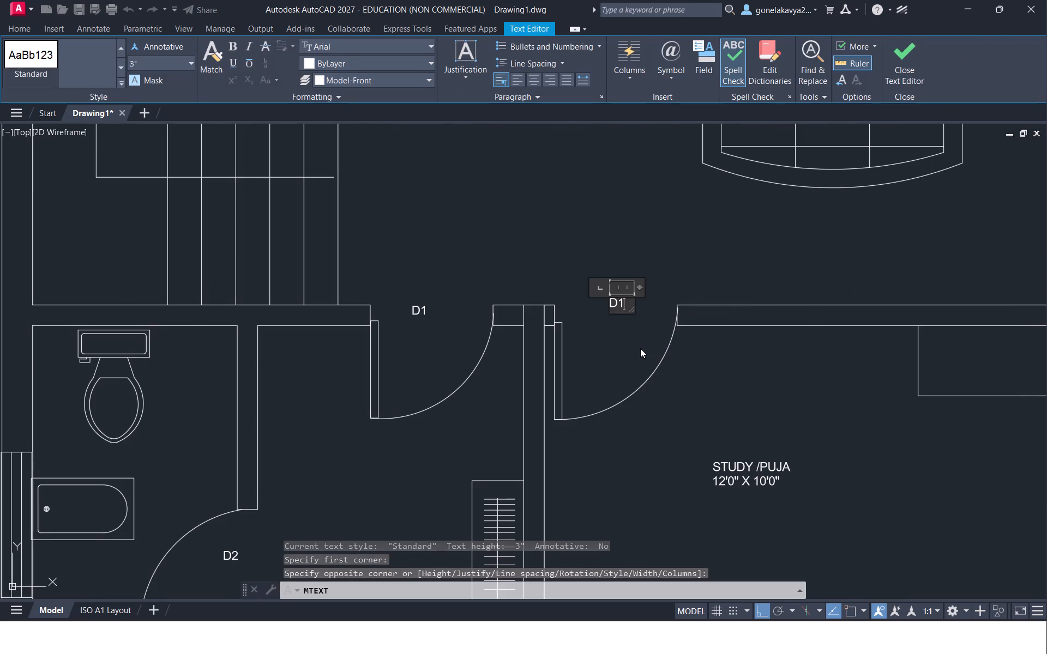
pyautogui.click(640, 348)
# Add the two-line label "FAMILY LOUNGE" and "18'0" X 14'0"" in the open space above the sofas and coffee table.
pyautogui.scroll(-1, 688, 238)
pyautogui.moveTo(695, 234); pyautogui.dragTo(684, 287, button='middle')
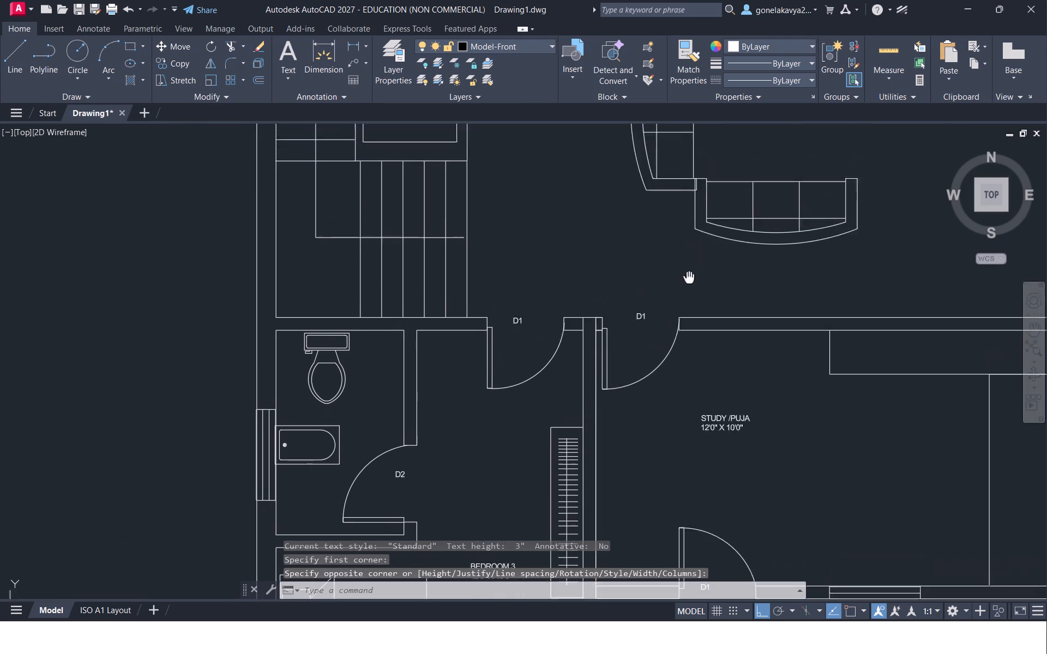
pyautogui.moveTo(684, 287); pyautogui.dragTo(643, 407, button='middle')
pyautogui.moveTo(690, 288); pyautogui.dragTo(609, 481, button='middle')
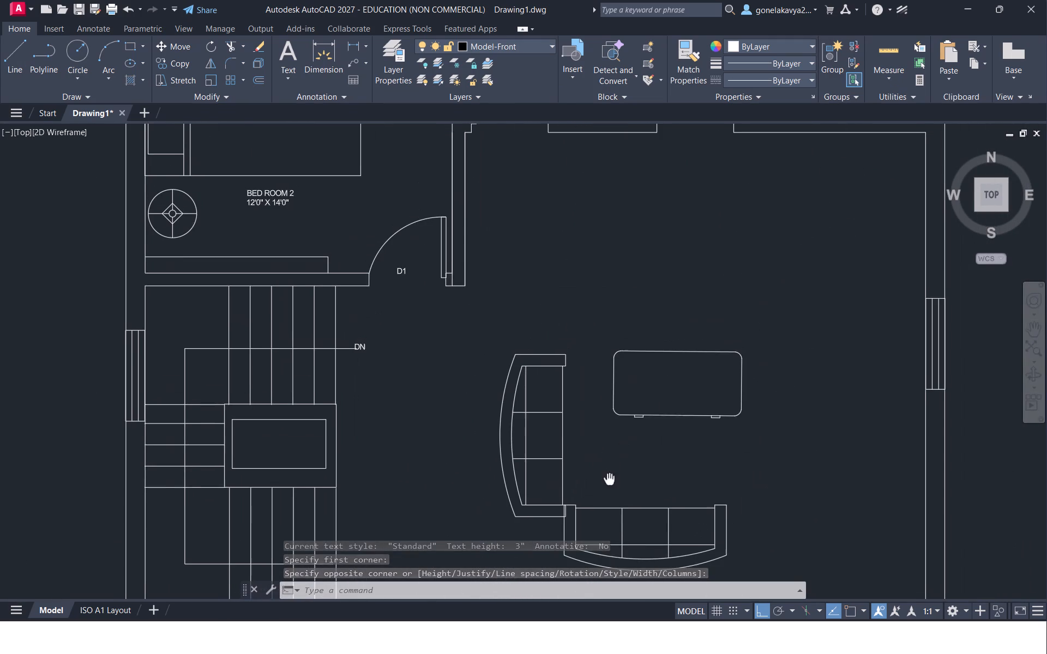
pyautogui.moveTo(609, 481); pyautogui.dragTo(608, 482, button='middle')
pyautogui.press('space')
pyautogui.moveTo(586, 226); pyautogui.dragTo(685, 313)
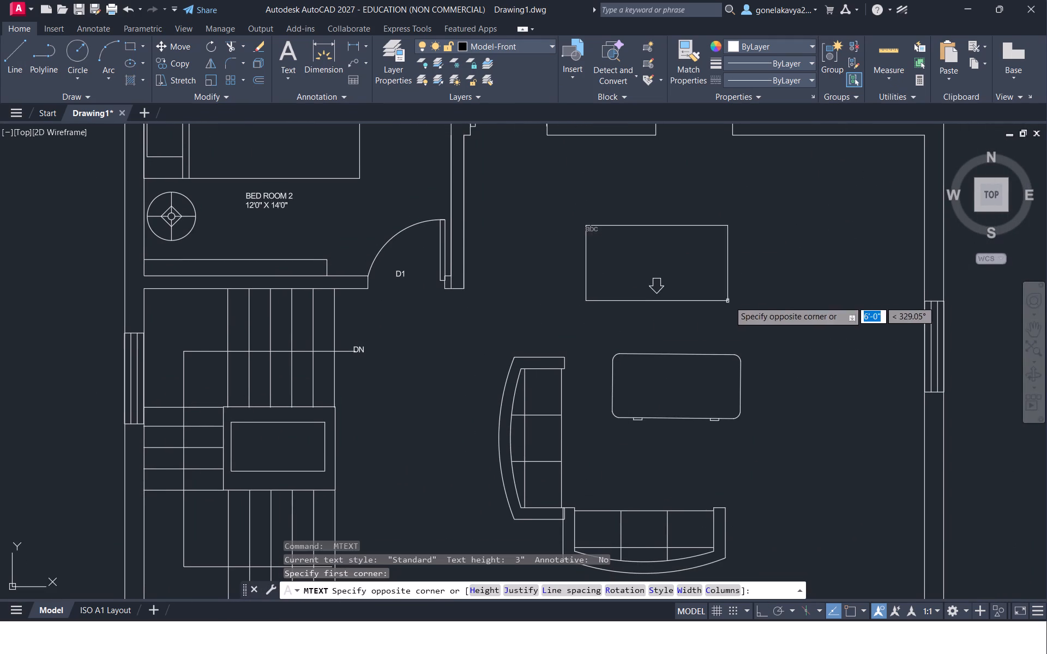
pyautogui.click(738, 299)
pyautogui.write('FAMILY')
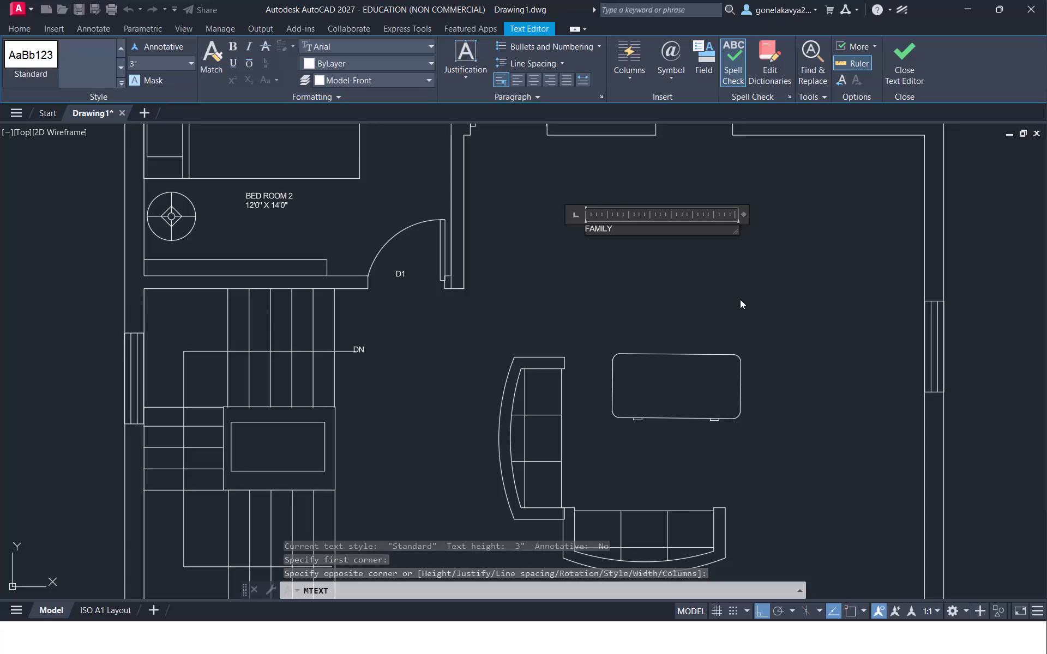
pyautogui.press('space')
pyautogui.write('LO')
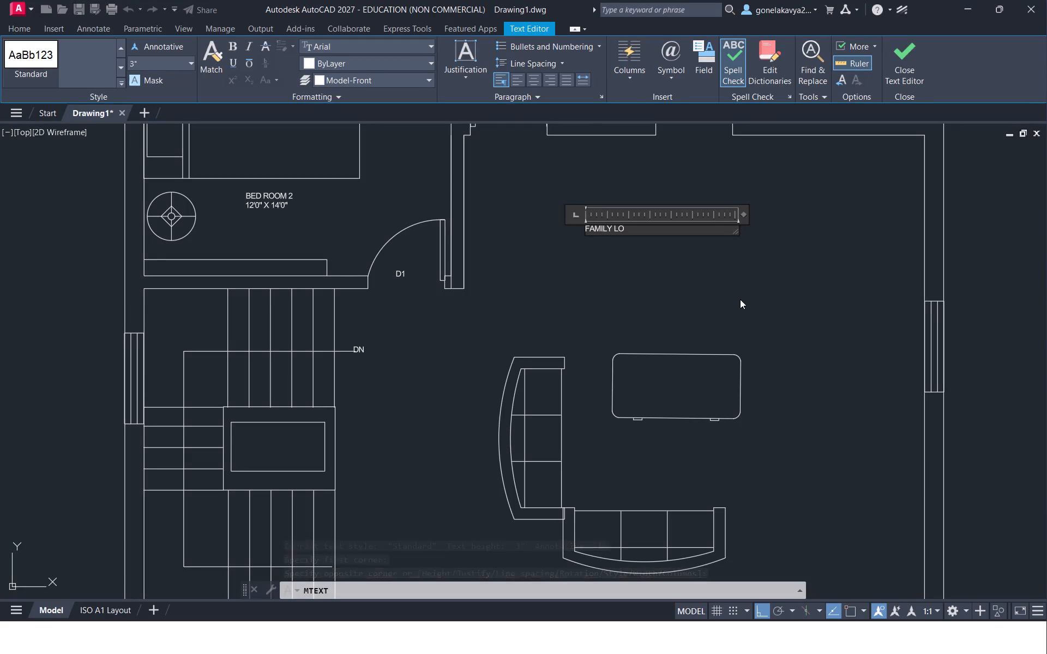
pyautogui.write('UN')
pyautogui.write('GE')
pyautogui.press('Return')
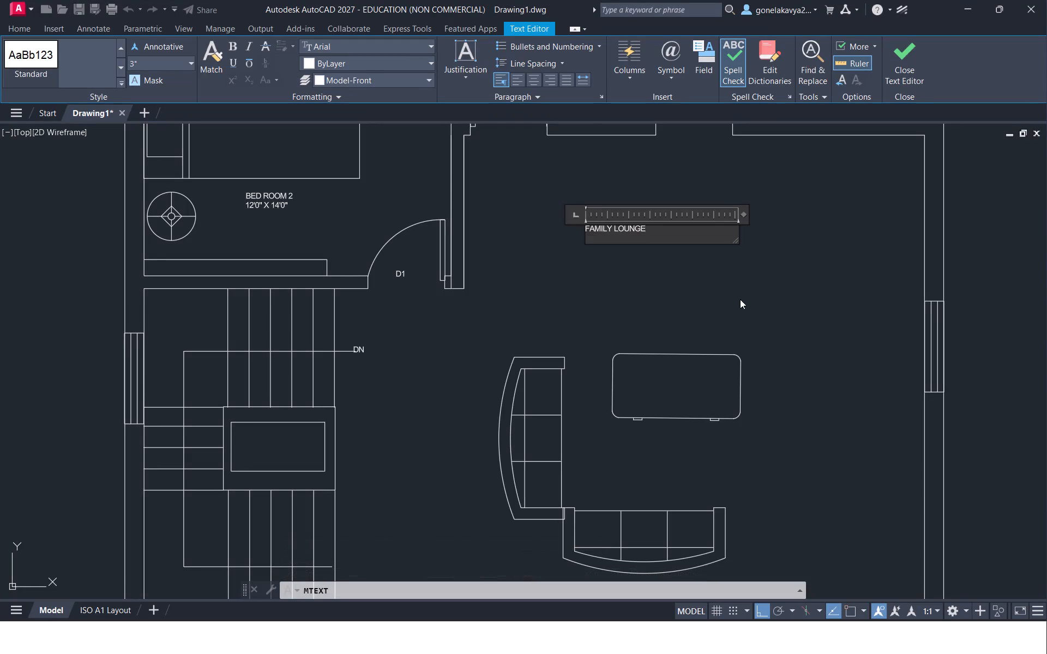
pyautogui.write('18\'0"')
pyautogui.press('space')
pyautogui.press('z')
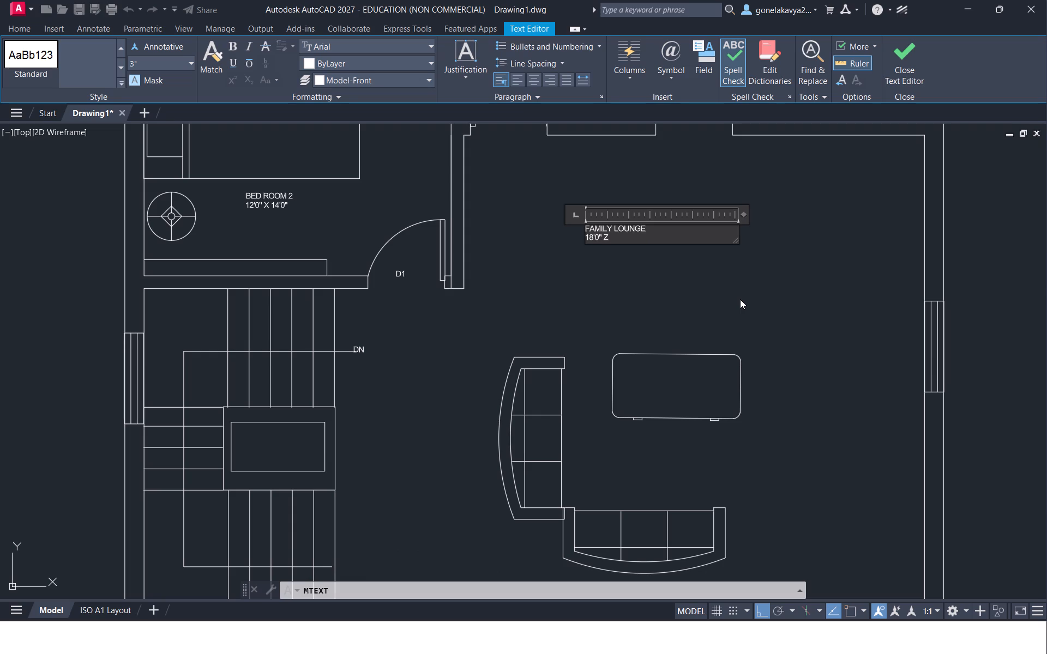
pyautogui.press('BackSpace')
pyautogui.write('X')
pyautogui.press('space')
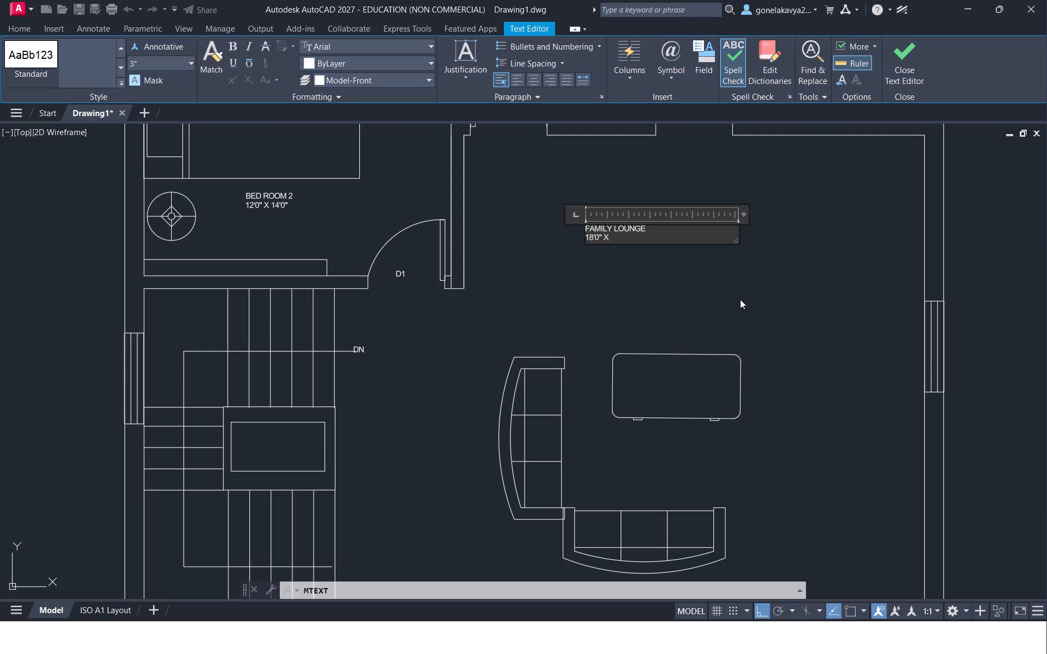
pyautogui.write('14\'0"')
pyautogui.click(740, 299)
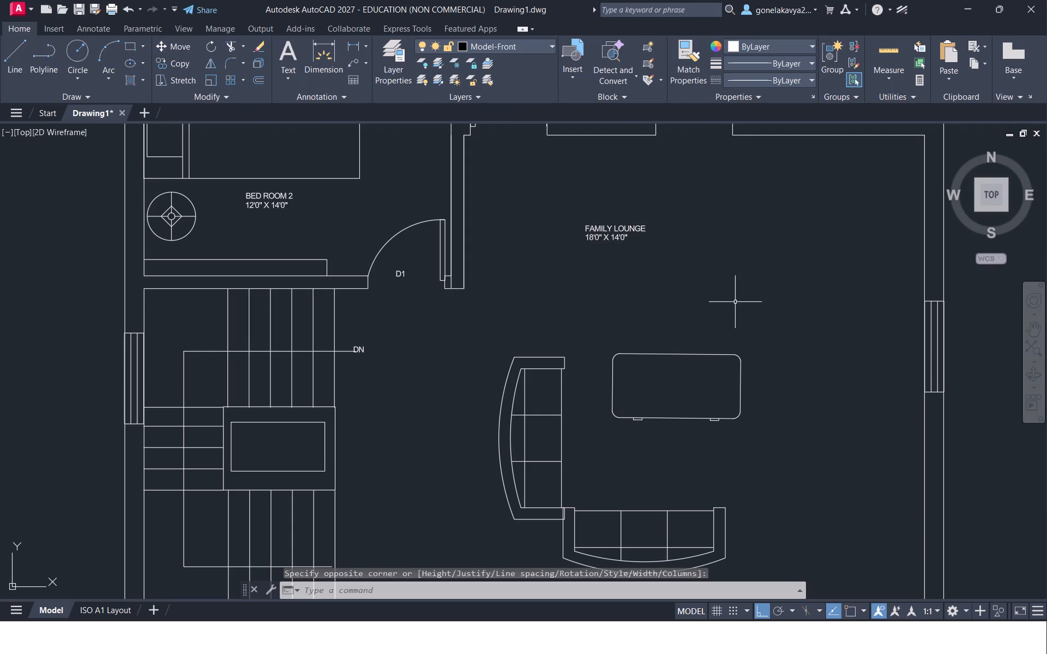
# Add the door label "D1" in the door opening to the planted corner area above the family lounge.
pyautogui.moveTo(714, 281); pyautogui.dragTo(742, 389, button='middle')
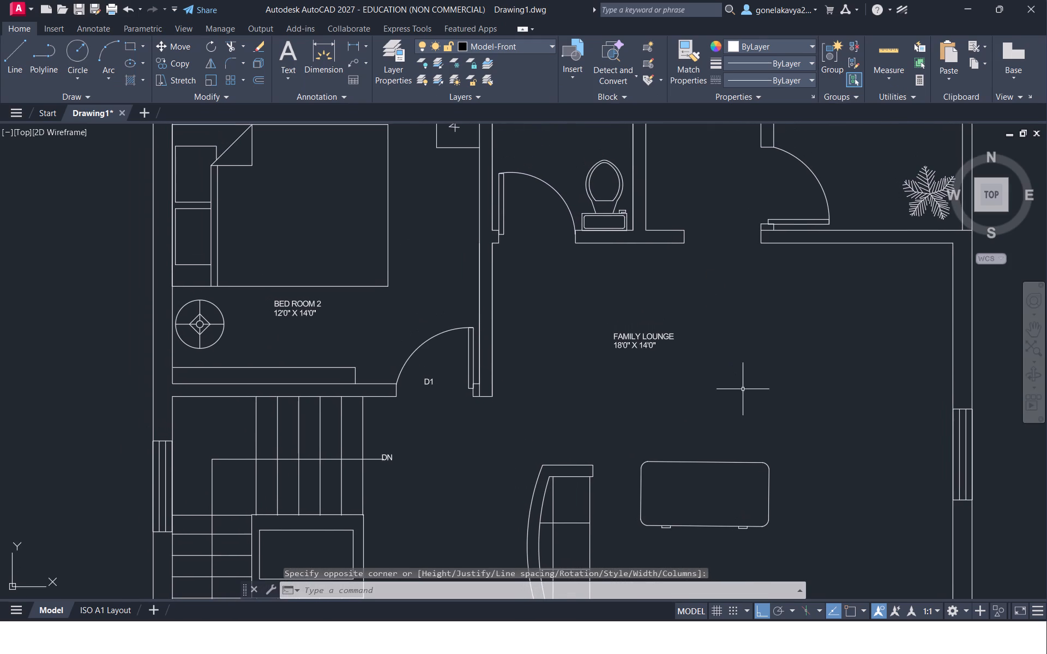
pyautogui.press('space')
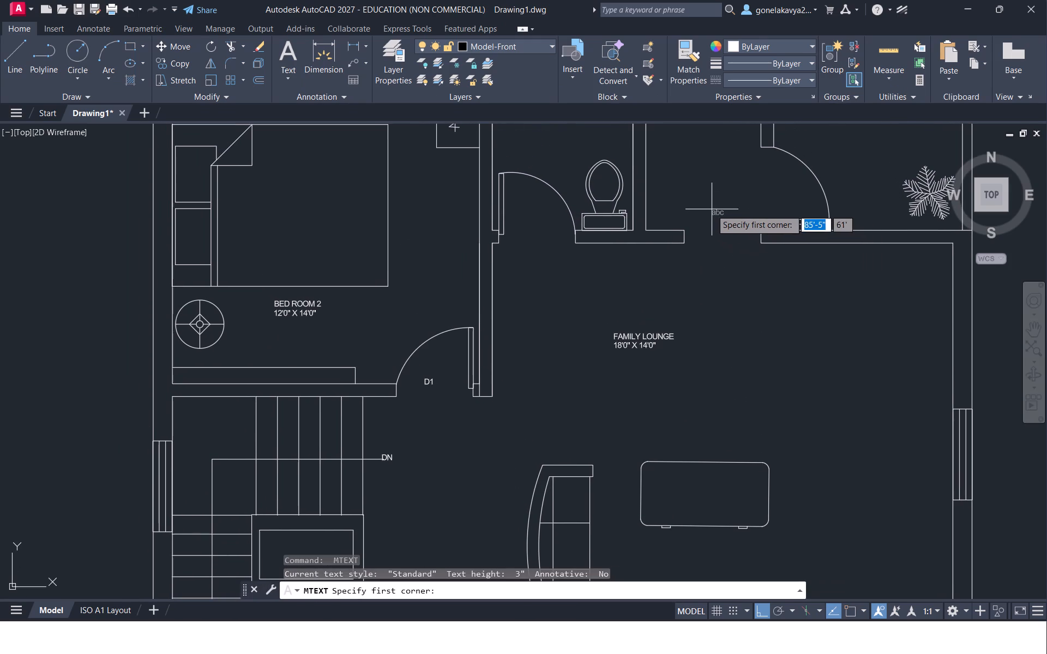
pyautogui.moveTo(720, 225); pyautogui.dragTo(647, 378, button='middle')
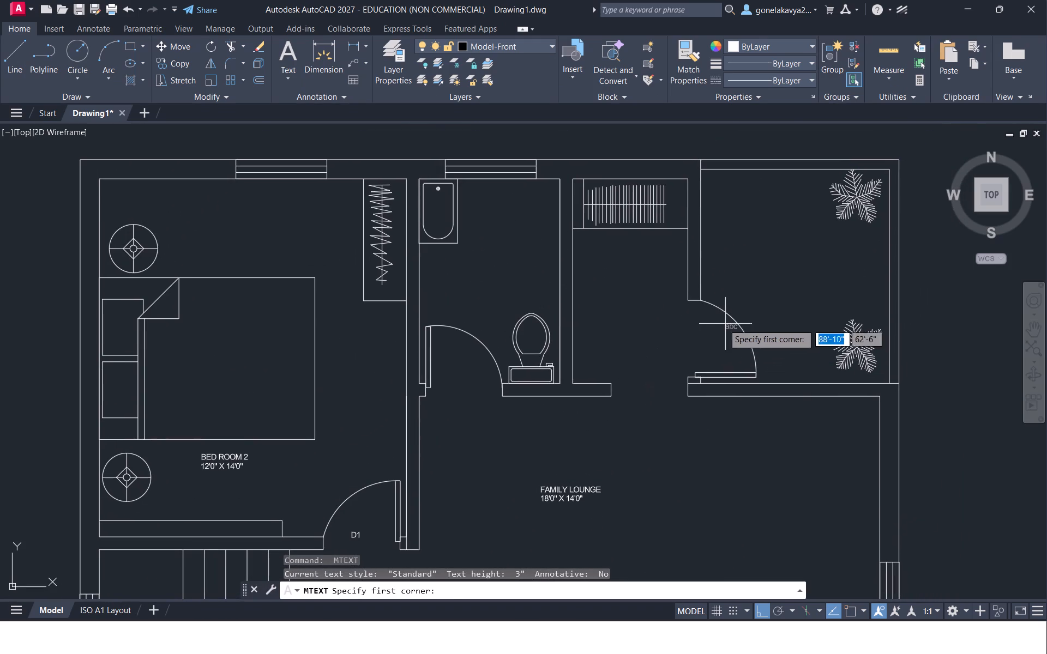
pyautogui.moveTo(696, 330); pyautogui.dragTo(733, 364)
pyautogui.click(733, 364)
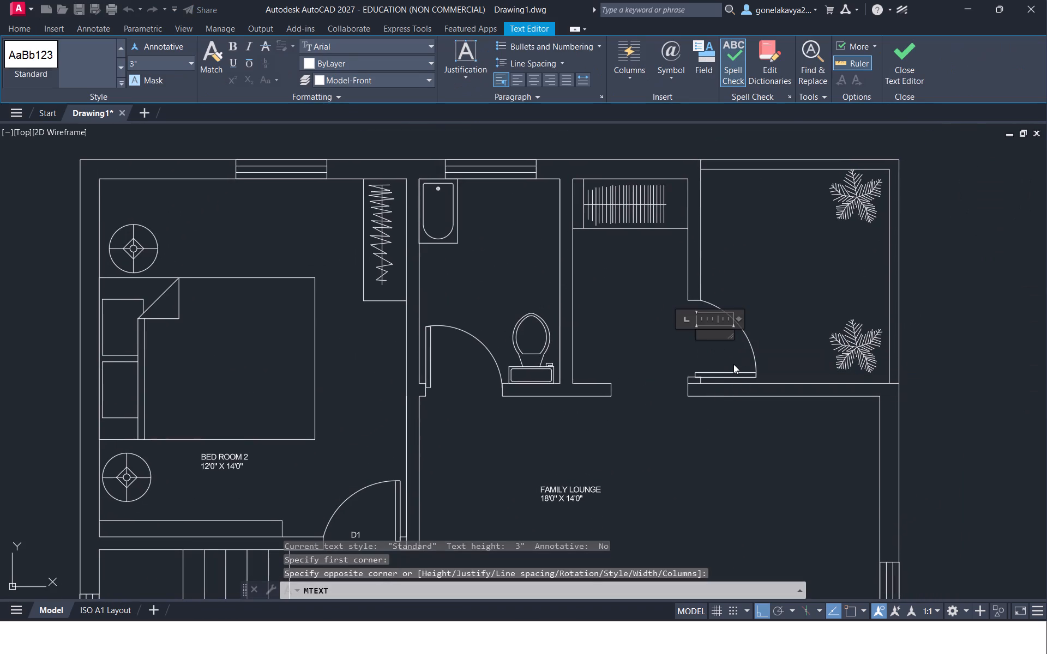
pyautogui.press('d')
pyautogui.press('1')
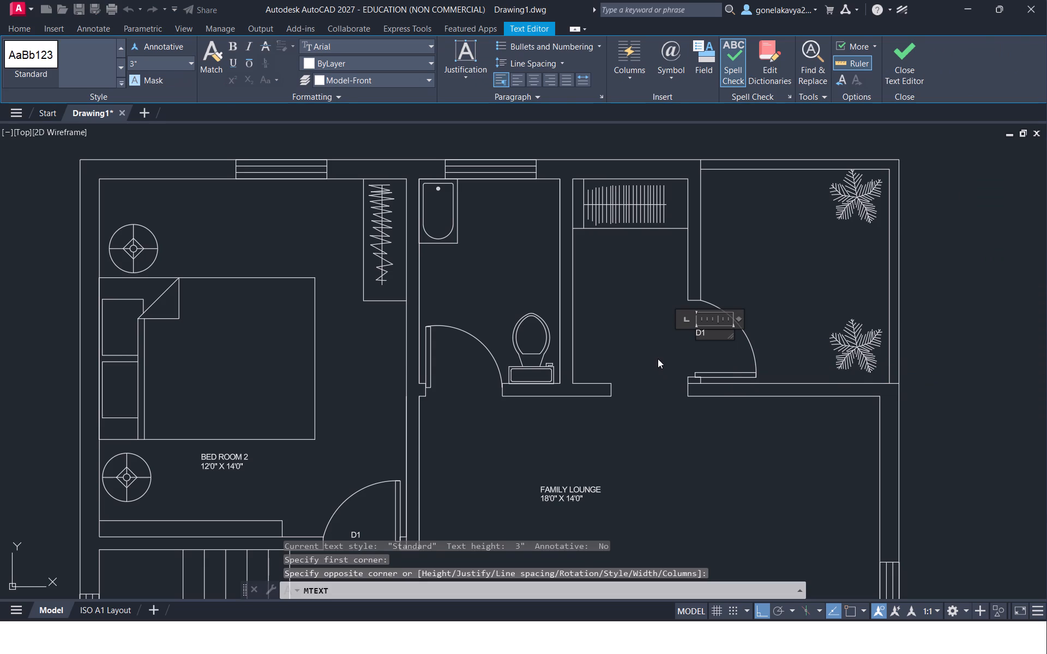
pyautogui.click(658, 359)
# Add the two-line label "DRESS" and "5'0" X 6'0"" below the wardrobe in the room beside the bathroom.
pyautogui.press('space')
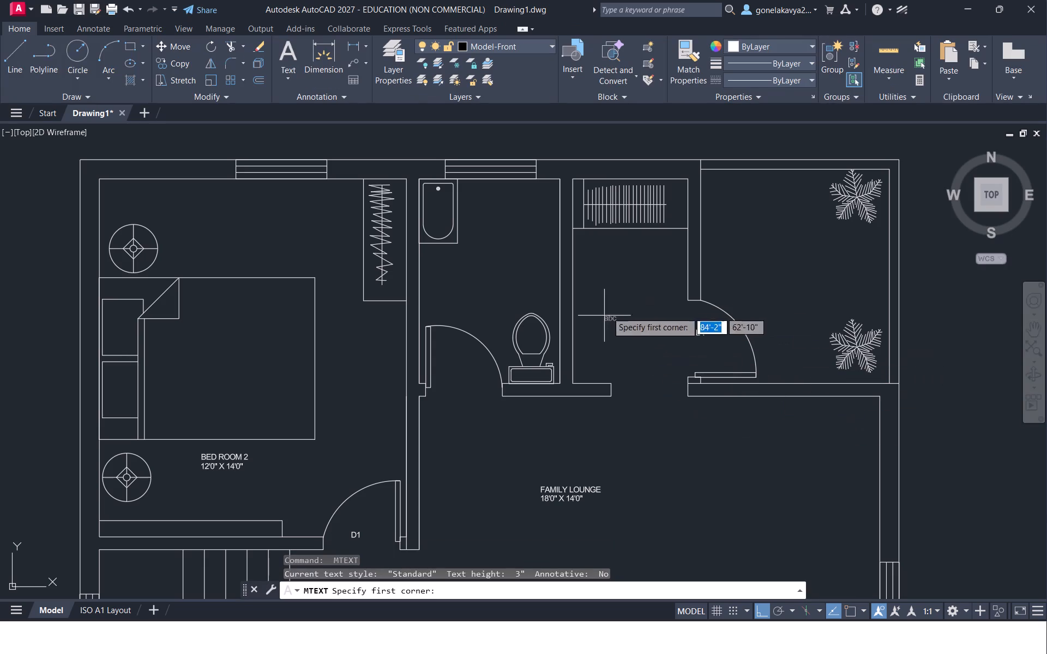
pyautogui.moveTo(651, 300); pyautogui.dragTo(703, 372, button='middle')
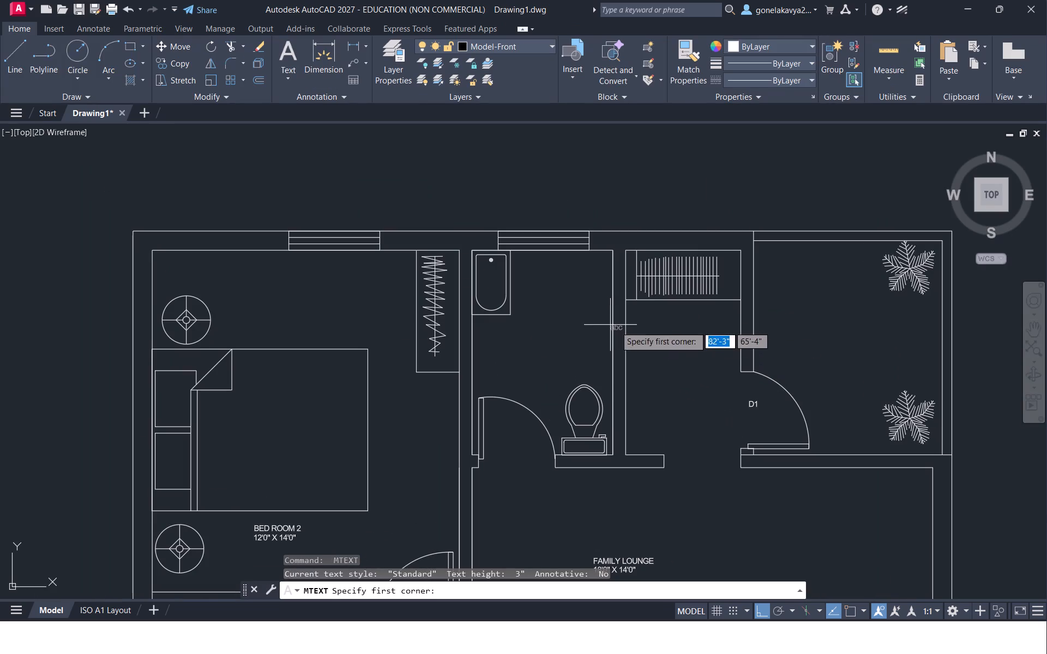
pyautogui.moveTo(648, 323); pyautogui.dragTo(663, 365)
pyautogui.click(701, 365)
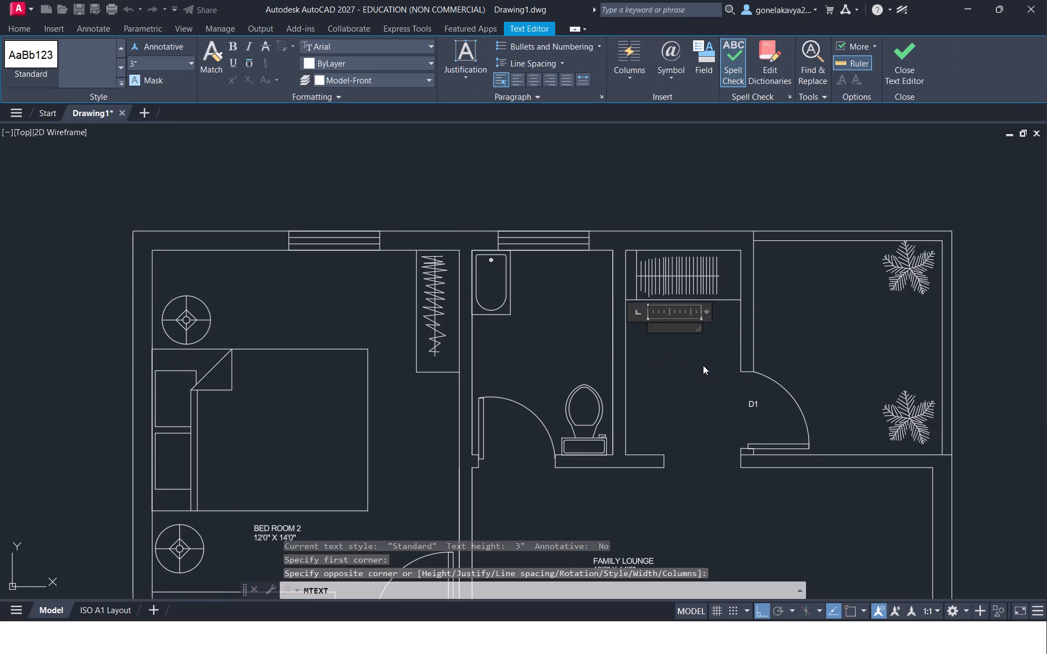
pyautogui.write('DRE')
pyautogui.write('SS')
pyautogui.press('Return')
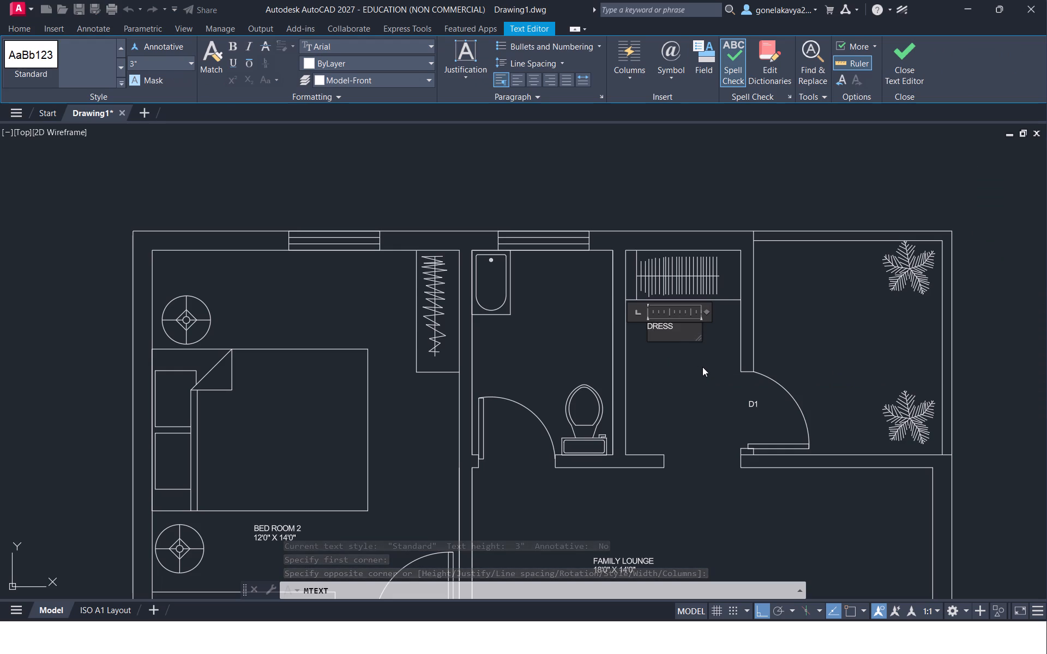
pyautogui.write('5\'0" X')
pyautogui.press('space')
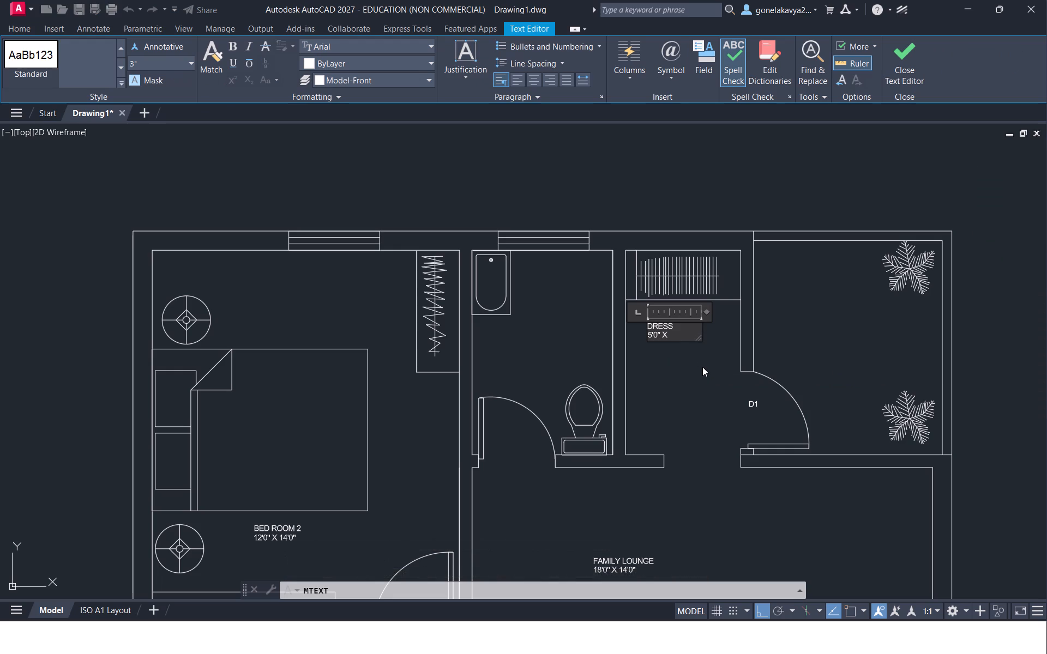
pyautogui.write("6'")
pyautogui.write('0"')
pyautogui.moveTo(696, 386); pyautogui.dragTo(689, 395)
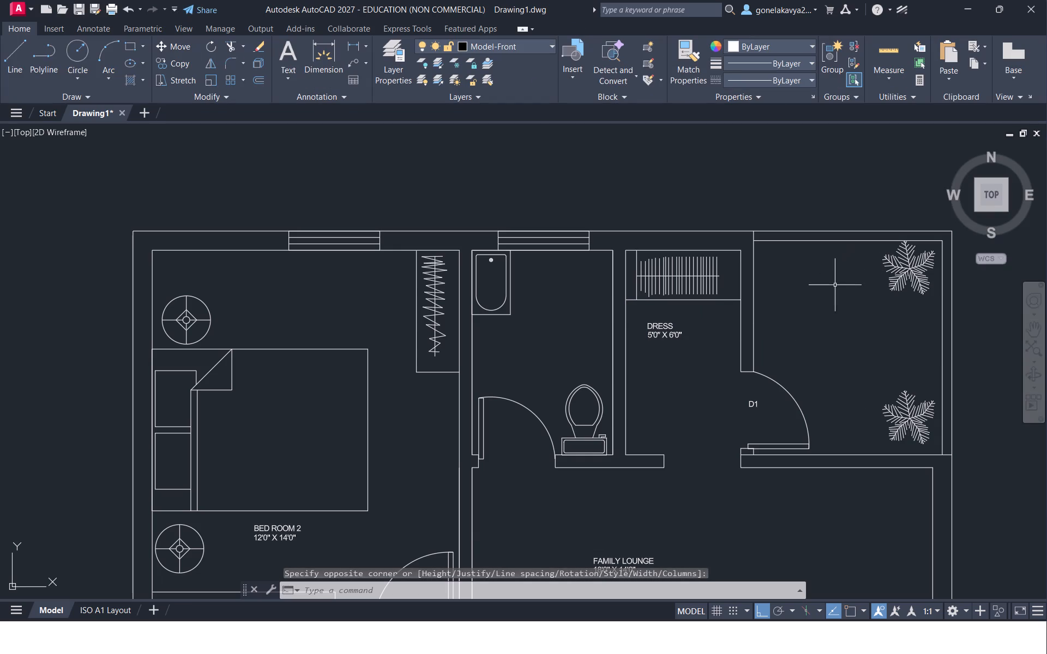
# Add the two-line label "BALCONY" and "6'0" X 6'0"" between the two plants in the corner area beside the dress room.
pyautogui.moveTo(801, 293); pyautogui.dragTo(823, 334)
pyautogui.click(865, 337)
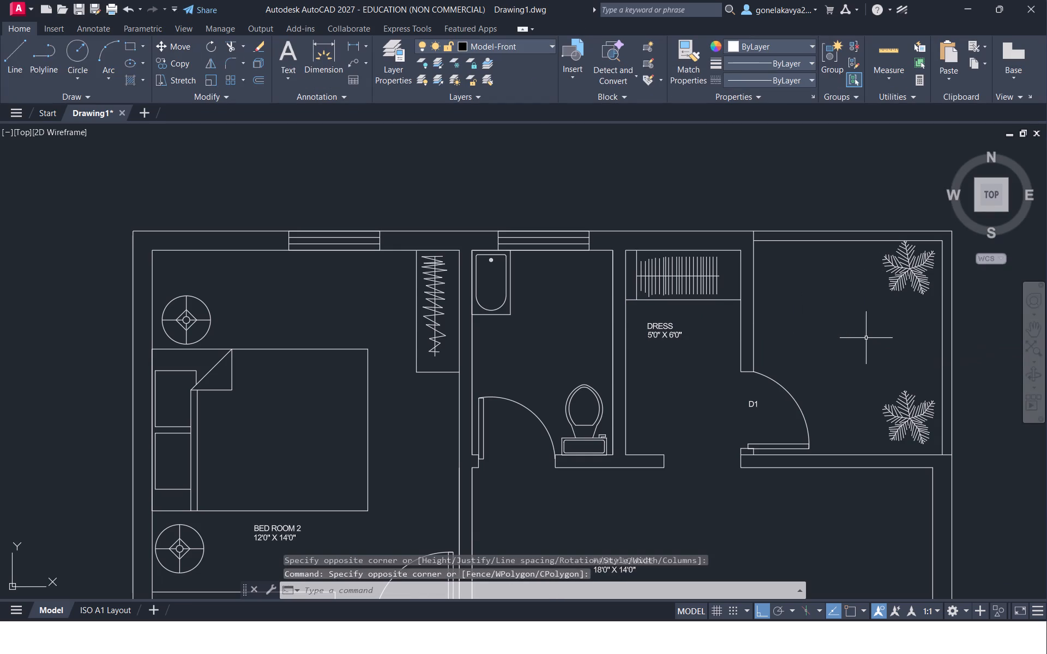
pyautogui.press('space')
pyautogui.moveTo(809, 310); pyautogui.dragTo(871, 376)
pyautogui.click(880, 371)
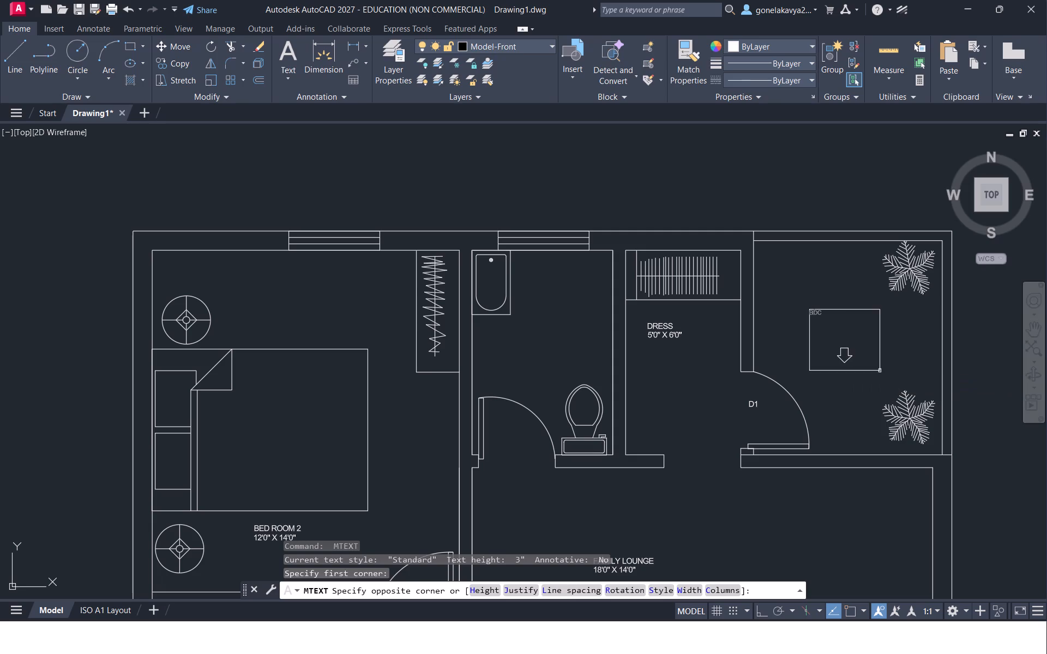
pyautogui.write('BA')
pyautogui.write('LCO')
pyautogui.write('NY')
pyautogui.press('Return')
pyautogui.write('6\'0" X')
pyautogui.press('space')
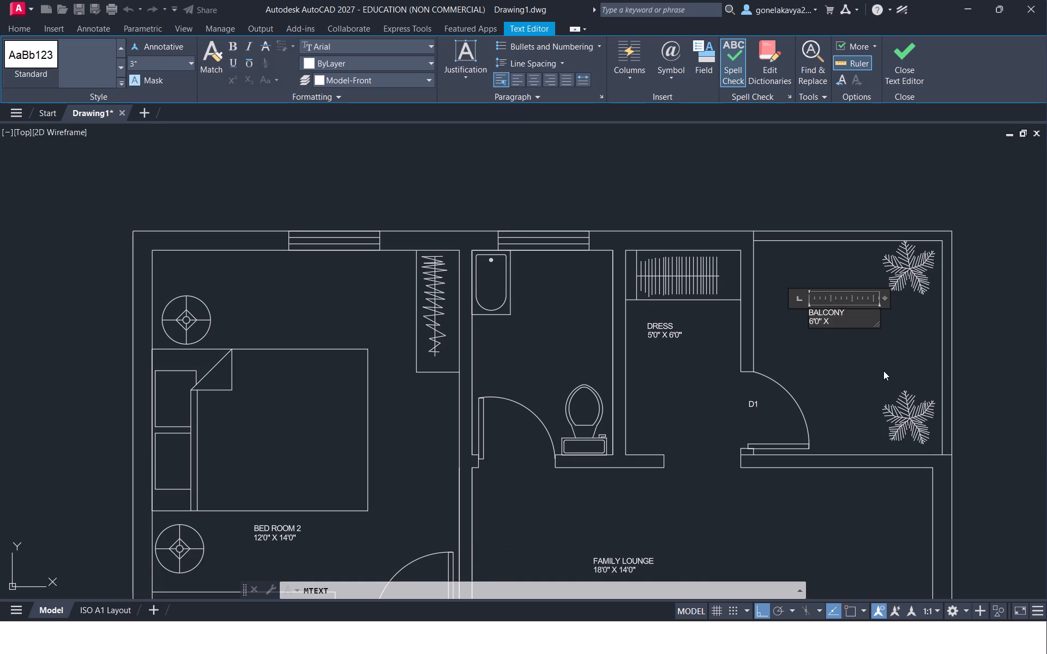
pyautogui.write('6\'0"')
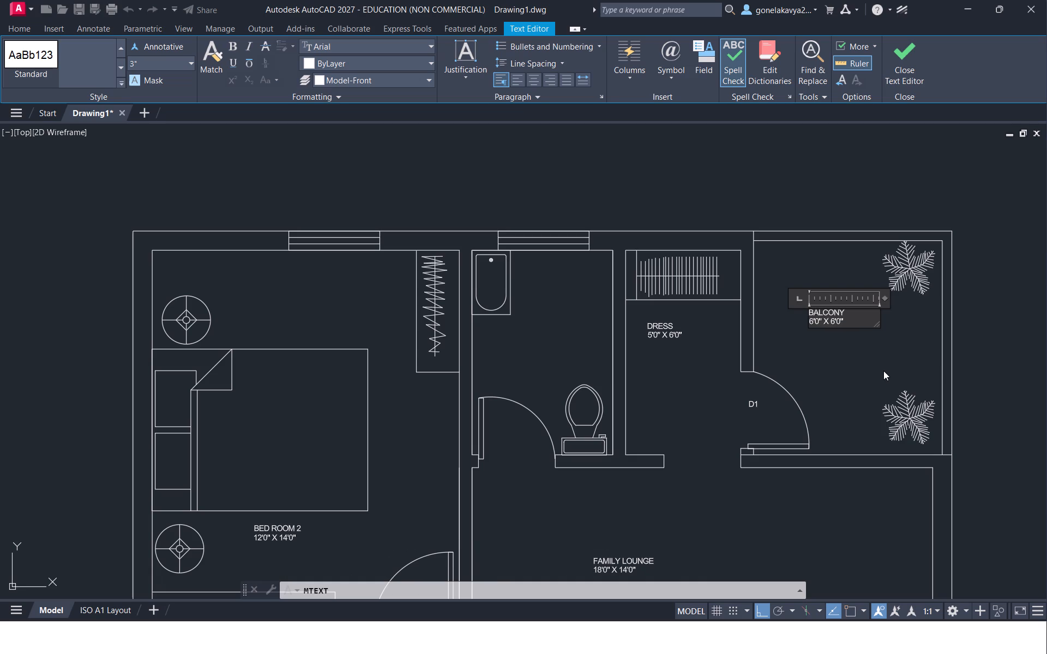
pyautogui.click(883, 371)
# Add the two-line label "TOILET" and "5'0" X 8'0"" in the bathroom between Bedroom 2 and the dress room.
pyautogui.moveTo(519, 383); pyautogui.dragTo(583, 372, button='middle')
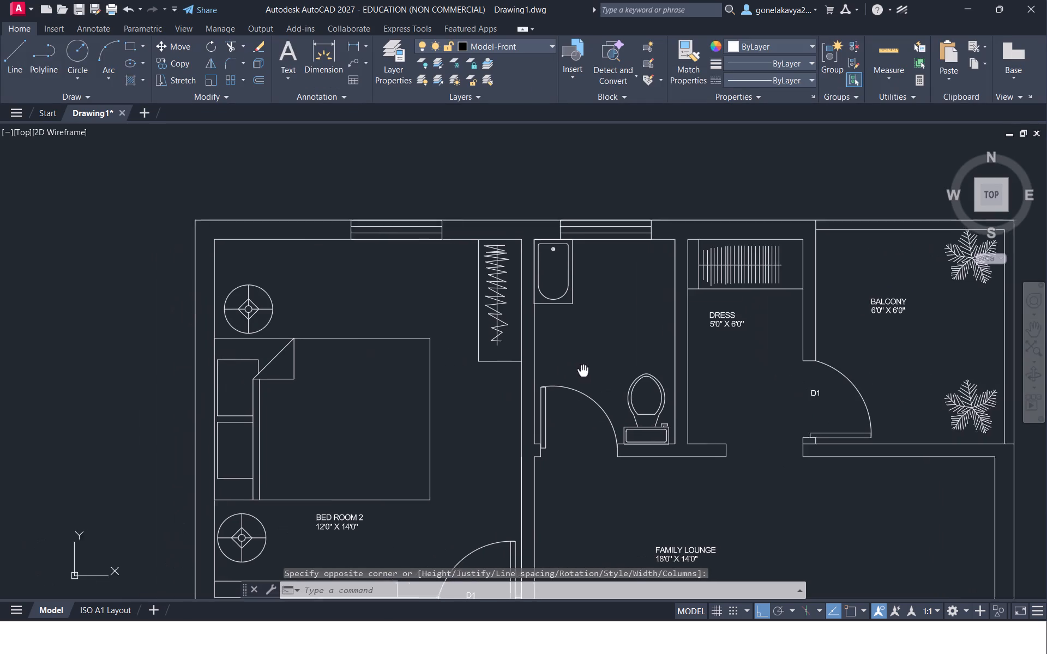
pyautogui.moveTo(583, 372); pyautogui.dragTo(600, 362, button='middle')
pyautogui.press('space')
pyautogui.moveTo(608, 322); pyautogui.dragTo(616, 335)
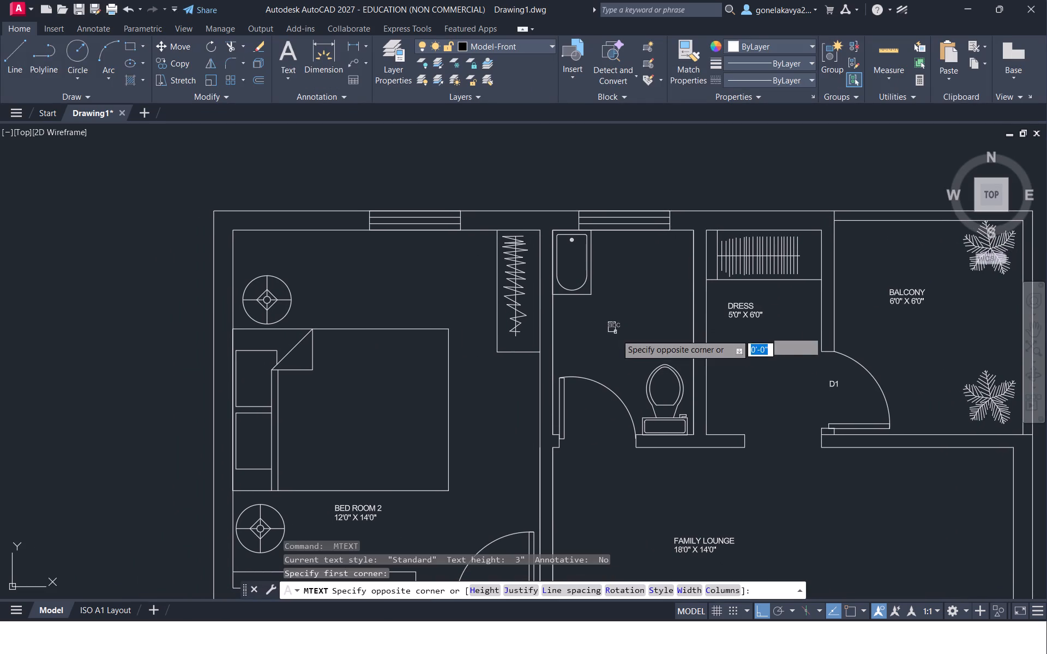
pyautogui.moveTo(616, 335); pyautogui.dragTo(628, 339)
pyautogui.click(643, 339)
pyautogui.press('t')
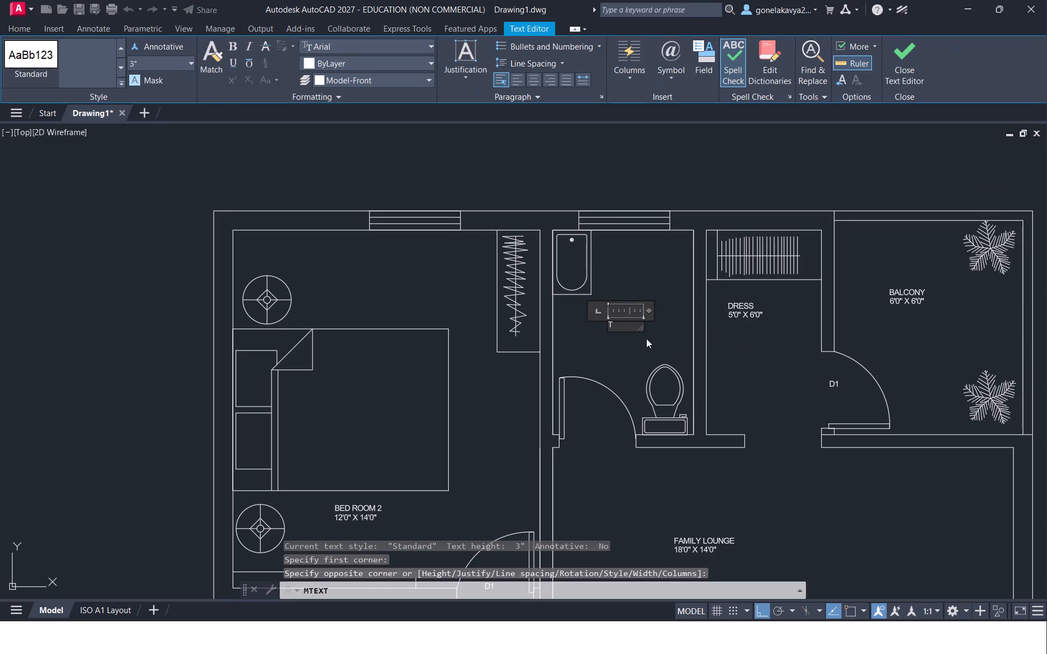
pyautogui.write('OIL')
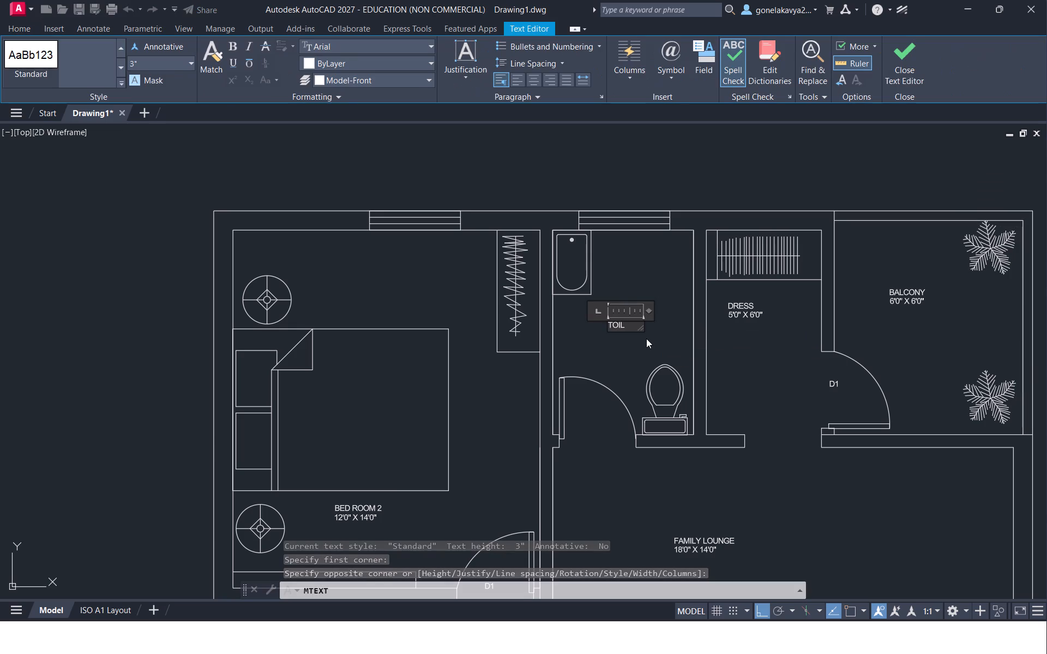
pyautogui.write('ET')
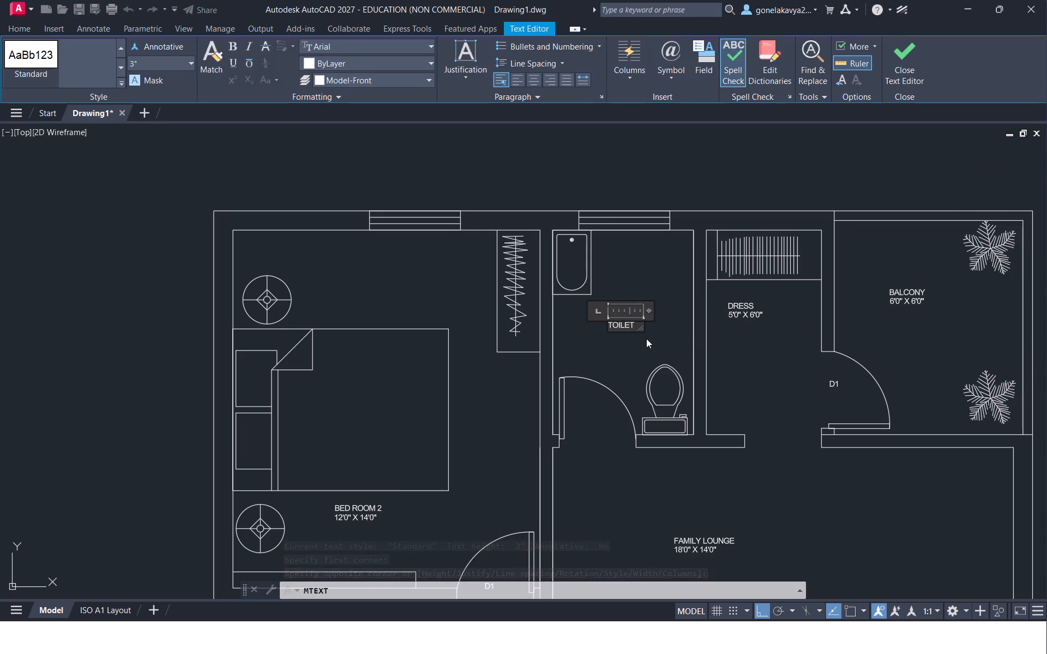
pyautogui.press('Return')
pyautogui.write('5\'0" X')
pyautogui.press('space')
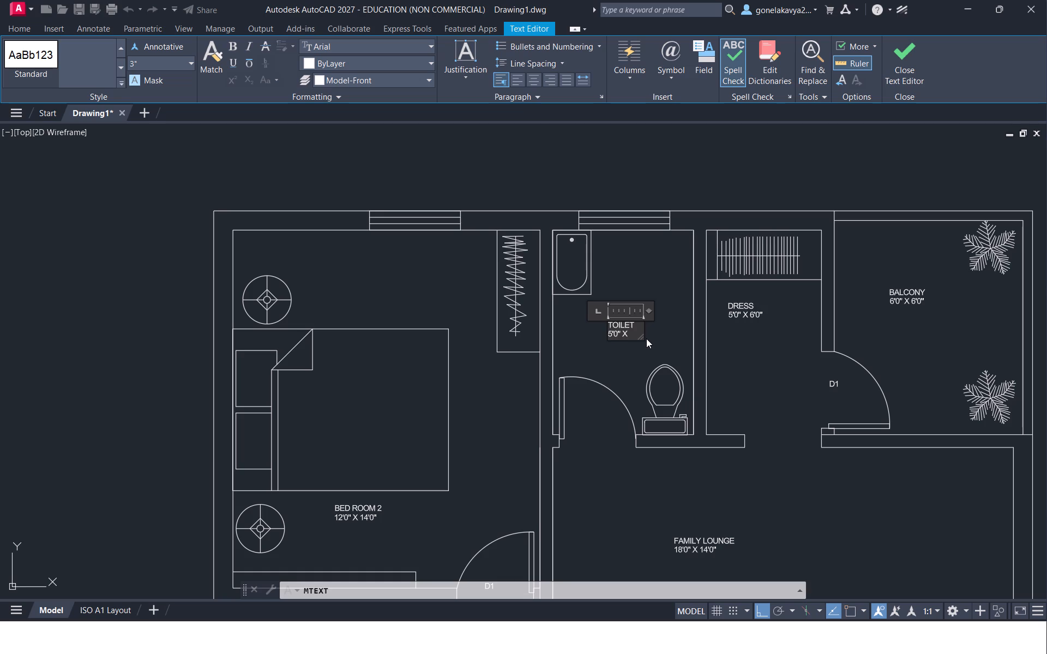
pyautogui.write('8\'0"')
pyautogui.click(646, 338)
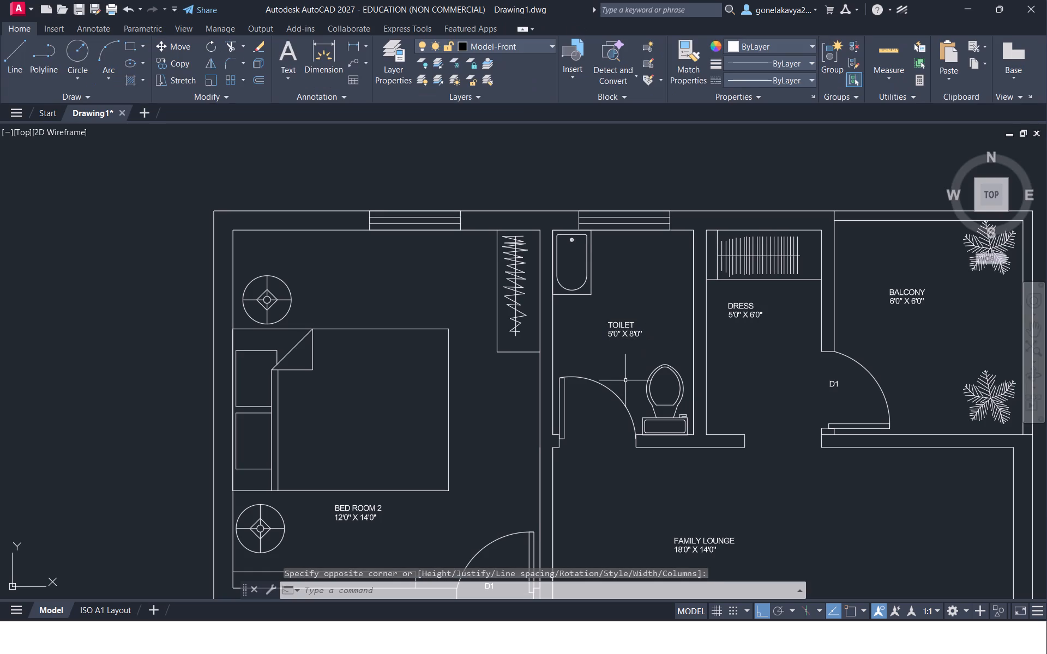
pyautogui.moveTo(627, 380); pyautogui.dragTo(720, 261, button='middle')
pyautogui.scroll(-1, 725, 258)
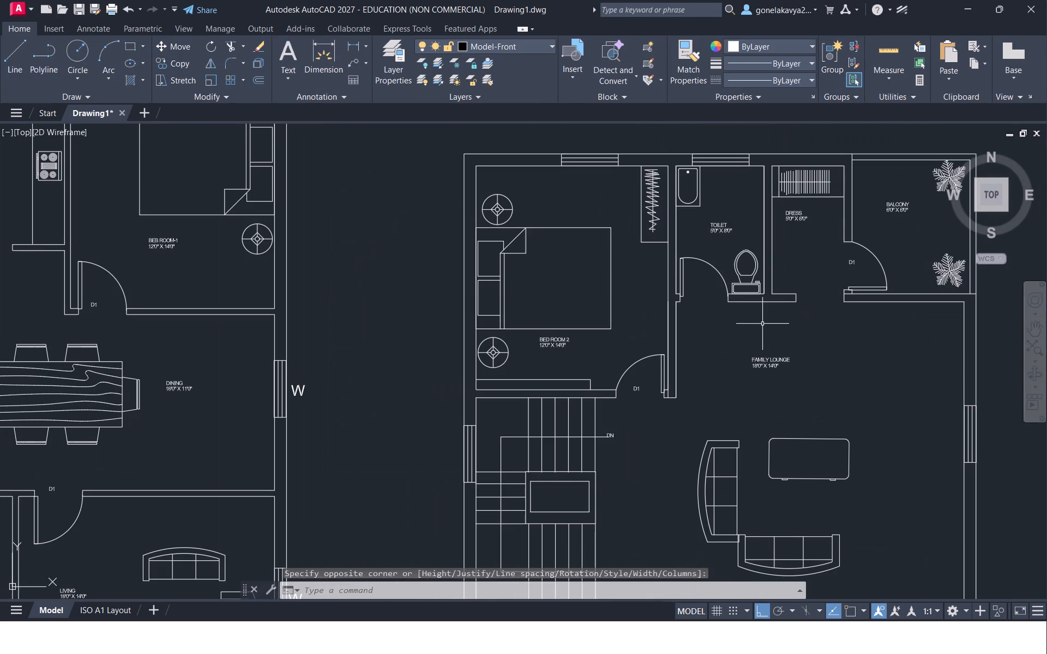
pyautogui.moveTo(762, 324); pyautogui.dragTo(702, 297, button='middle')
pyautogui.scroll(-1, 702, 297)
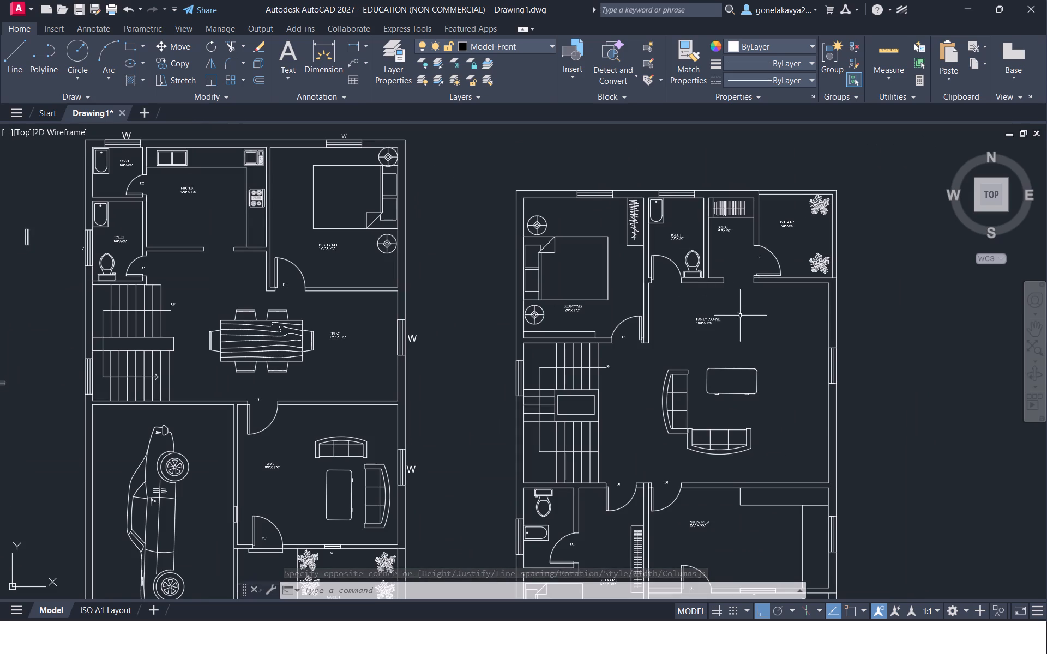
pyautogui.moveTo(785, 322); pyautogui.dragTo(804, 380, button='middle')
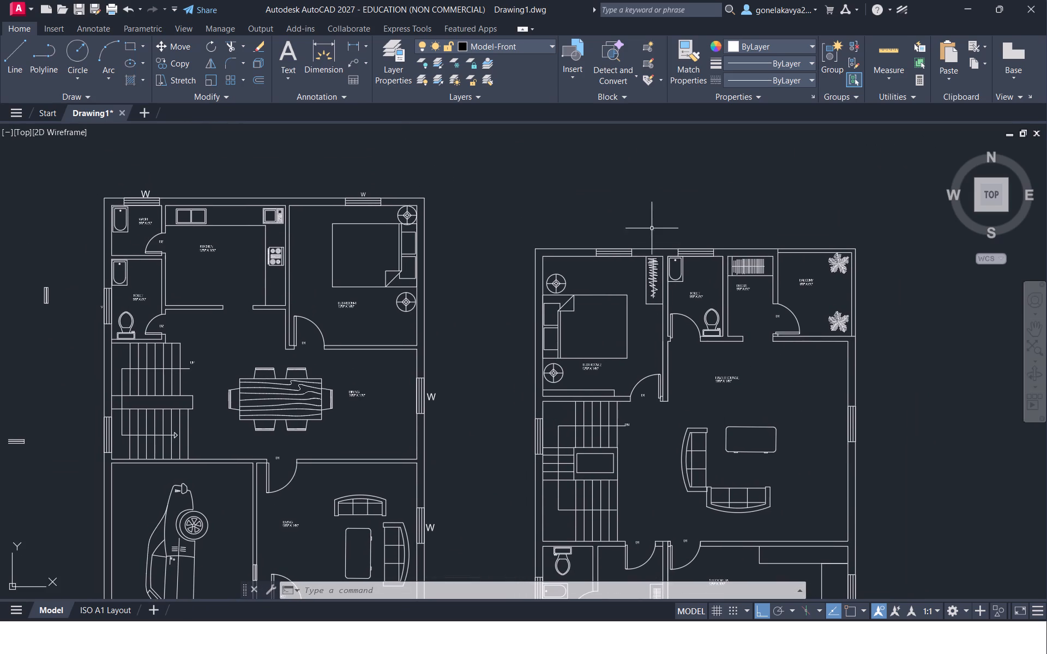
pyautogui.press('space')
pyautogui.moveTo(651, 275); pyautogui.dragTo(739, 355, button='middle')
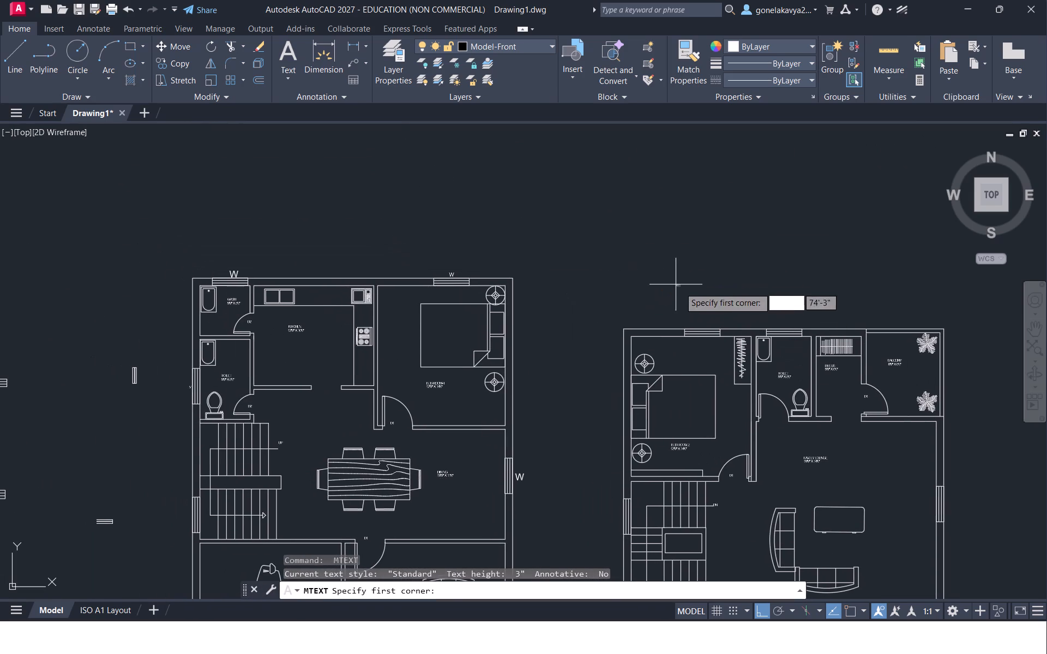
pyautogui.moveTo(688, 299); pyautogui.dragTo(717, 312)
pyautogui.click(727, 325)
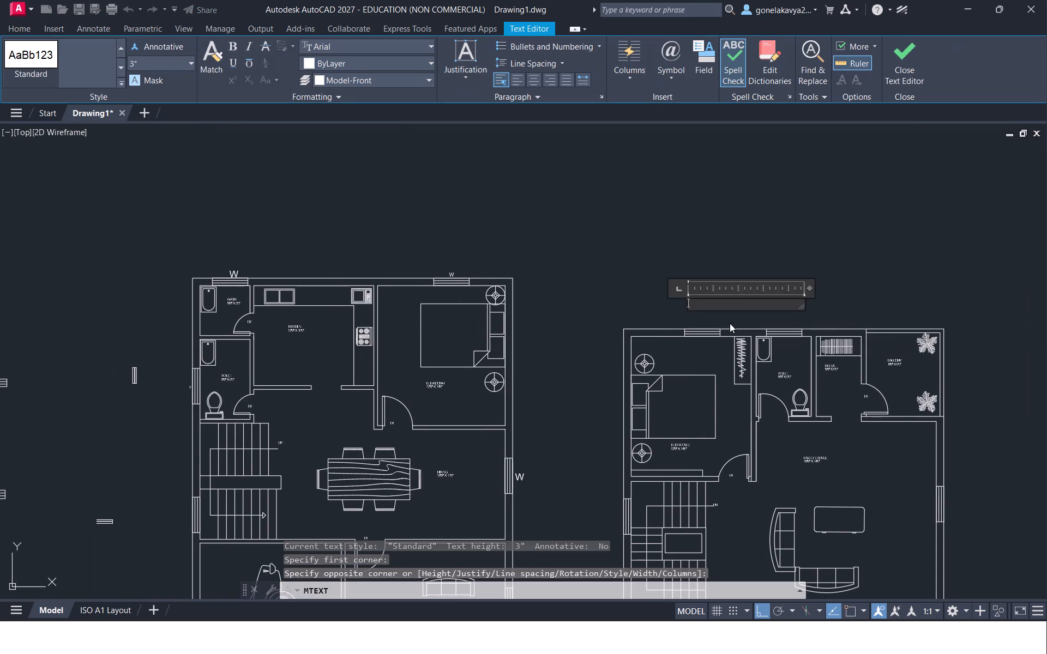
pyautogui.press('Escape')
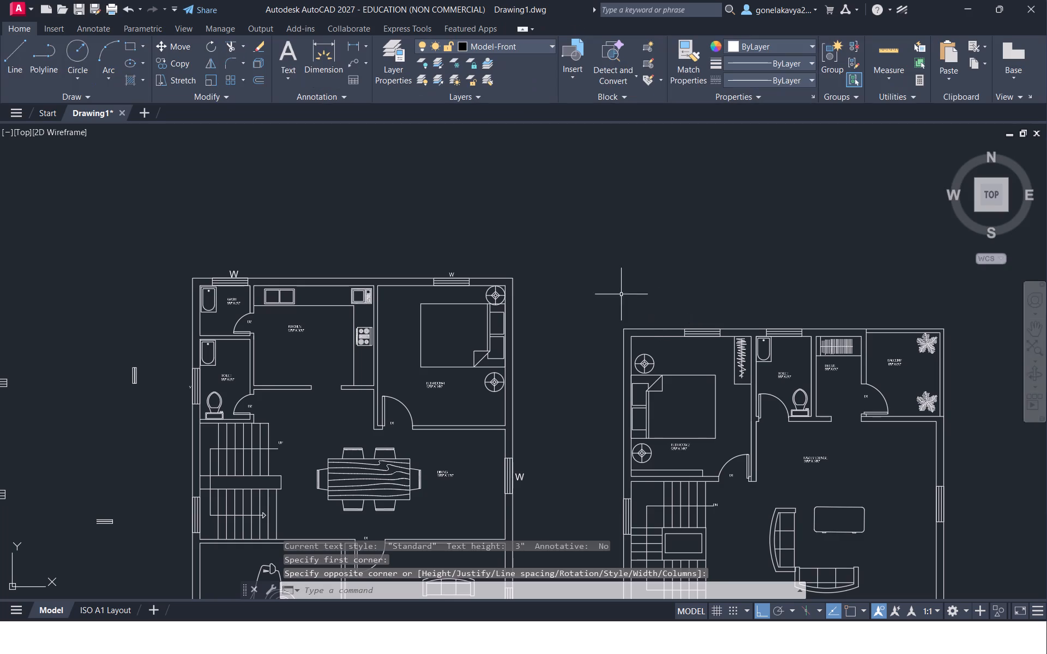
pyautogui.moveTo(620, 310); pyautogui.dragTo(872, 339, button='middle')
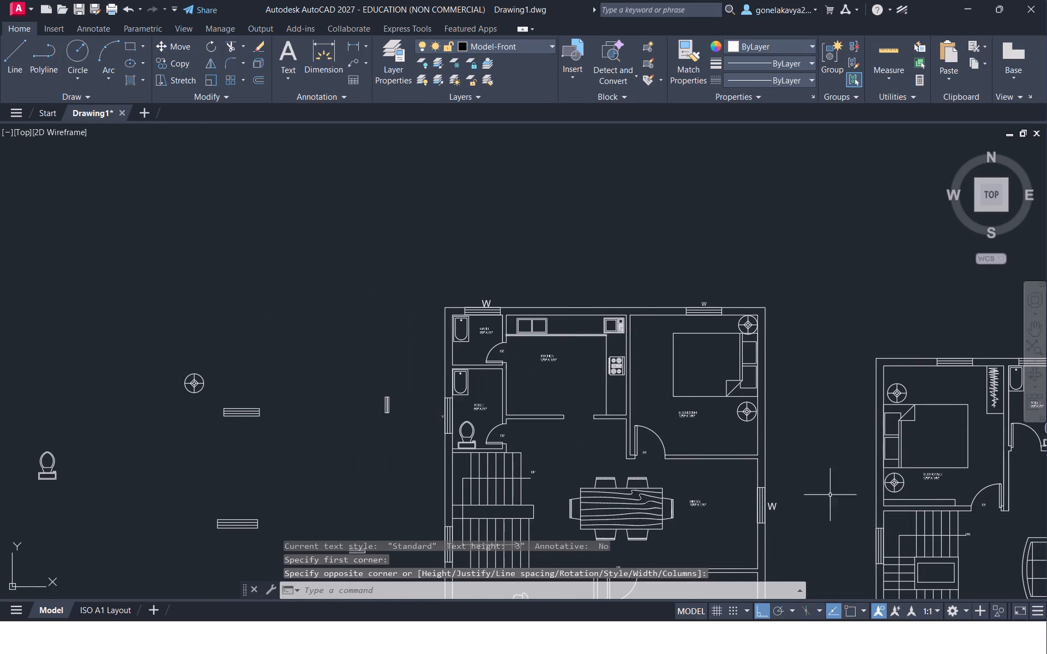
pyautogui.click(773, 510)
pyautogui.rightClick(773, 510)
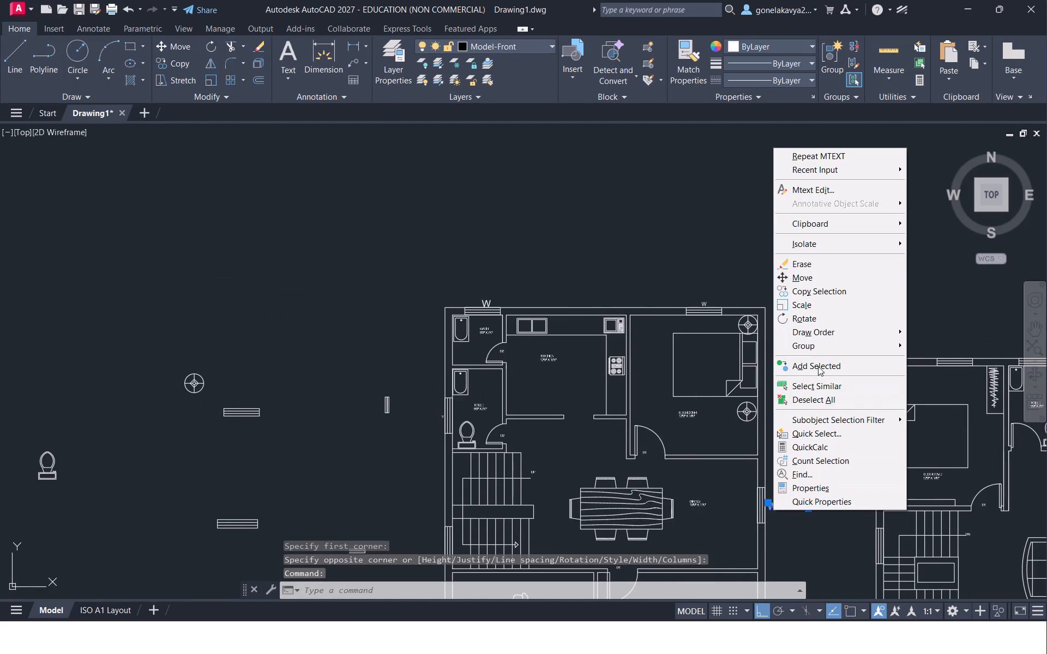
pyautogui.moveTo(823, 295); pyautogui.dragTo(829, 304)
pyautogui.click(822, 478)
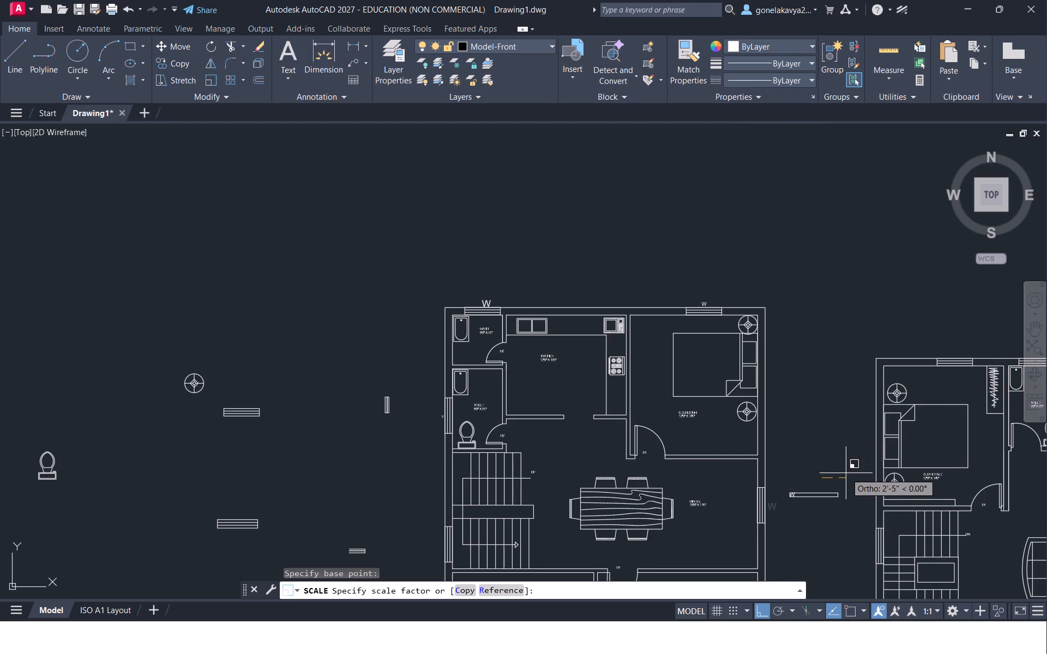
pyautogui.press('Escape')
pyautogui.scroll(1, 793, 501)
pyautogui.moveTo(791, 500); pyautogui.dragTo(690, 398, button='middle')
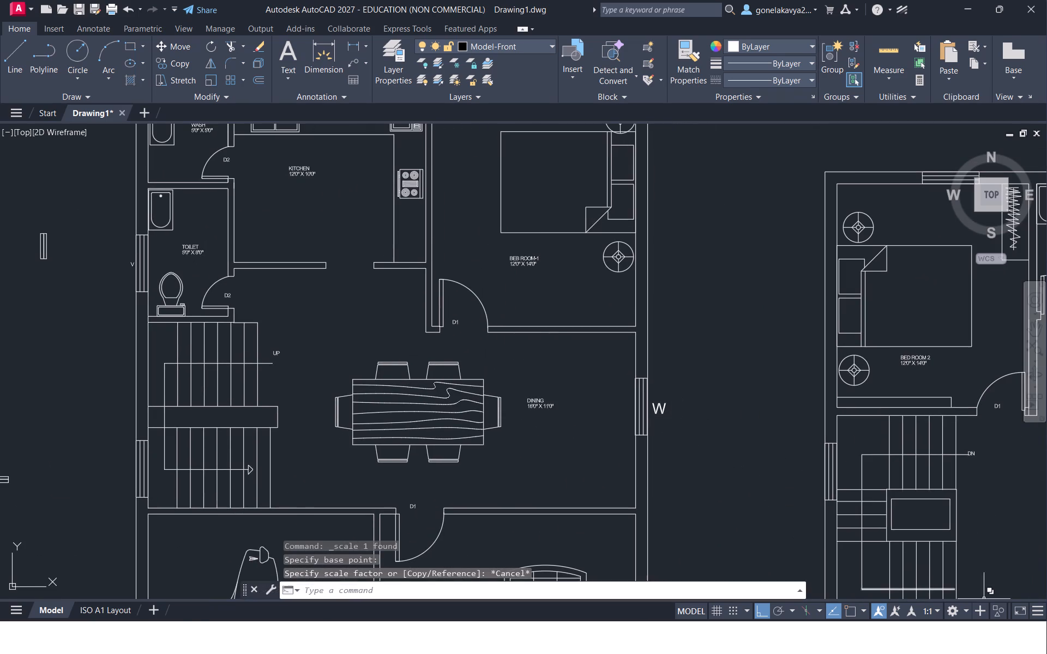
# With Ortho off, copy the "W" window label from the dining room to just outside the bottom-wall window of Bedroom 3.
pyautogui.click(662, 407)
pyautogui.rightClick(662, 407)
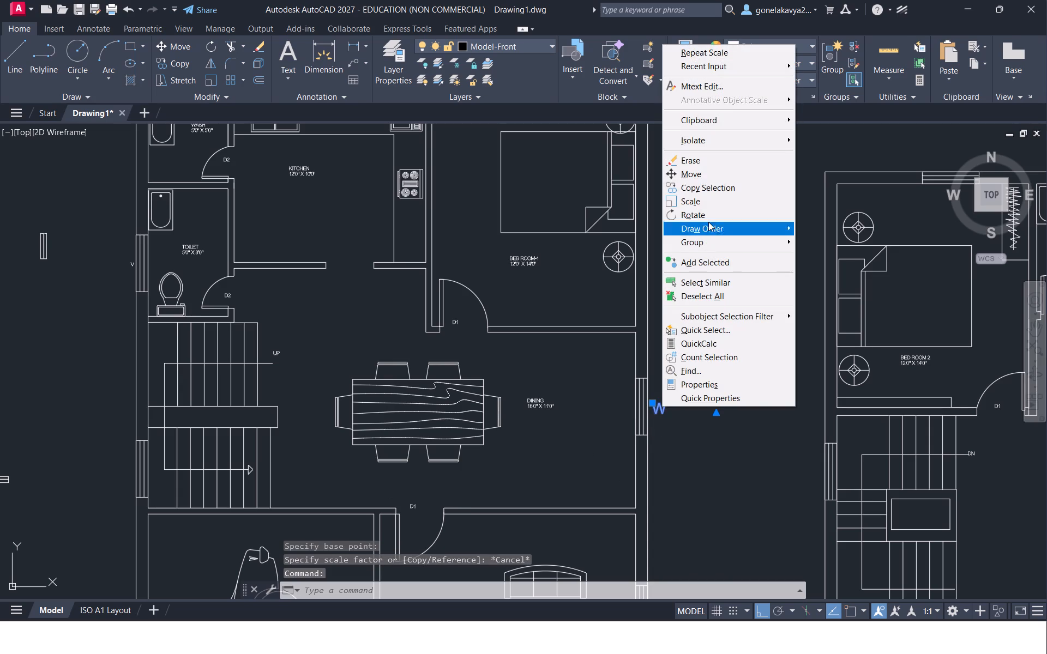
pyautogui.click(714, 194)
pyautogui.click(684, 389)
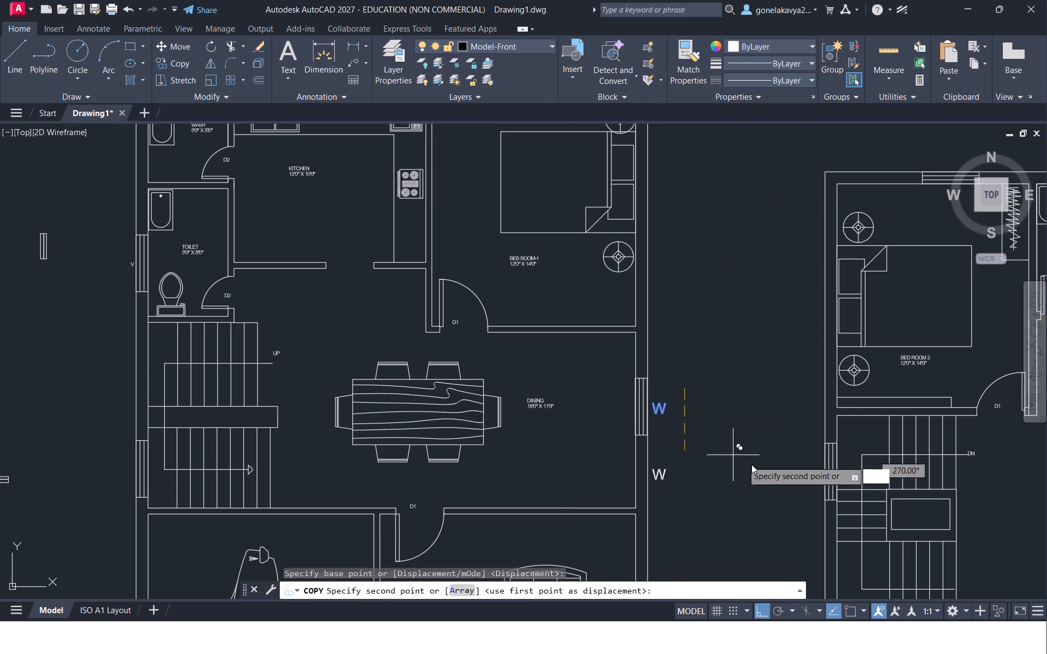
pyautogui.click(762, 613)
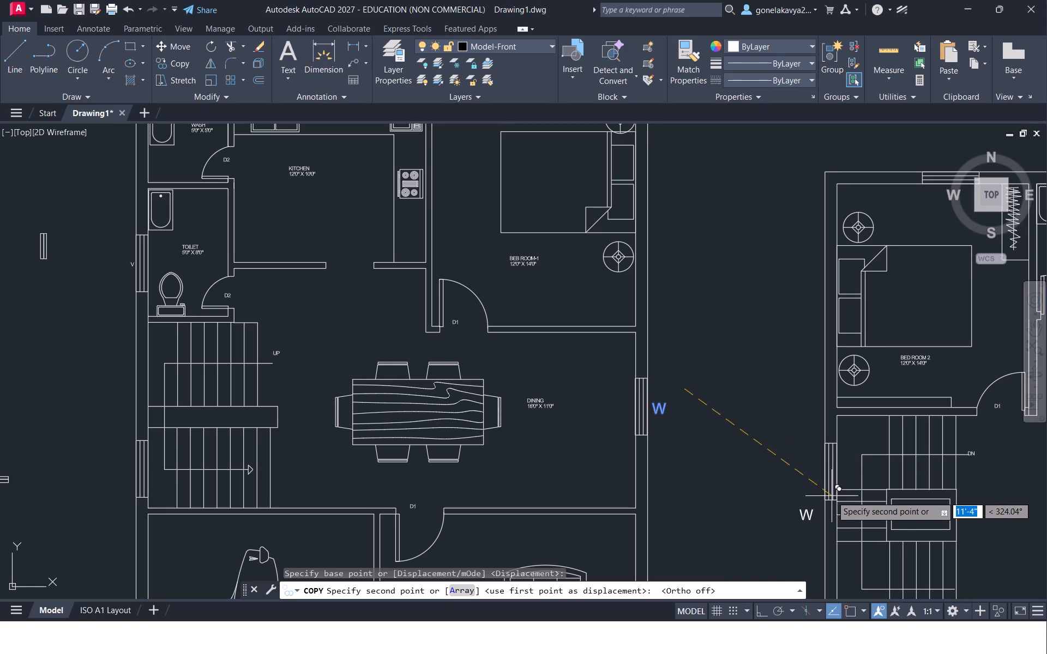
pyautogui.moveTo(832, 496); pyautogui.dragTo(758, 391, button='middle')
pyautogui.scroll(-1, 758, 391)
pyautogui.moveTo(796, 500); pyautogui.dragTo(795, 499, button='middle')
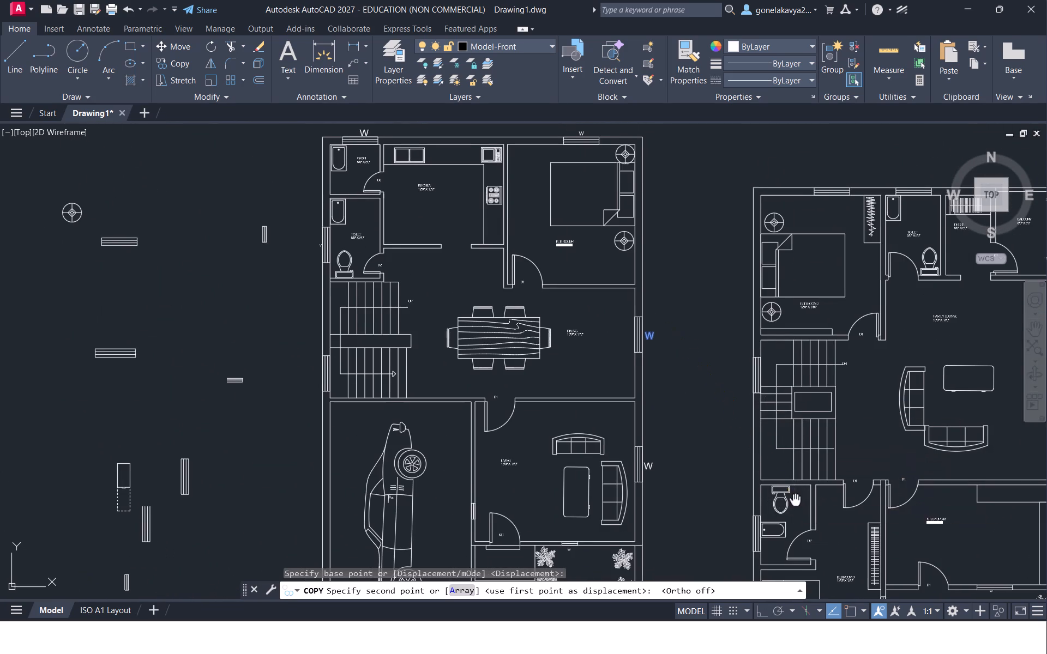
pyautogui.moveTo(795, 499); pyautogui.dragTo(709, 382, button='middle')
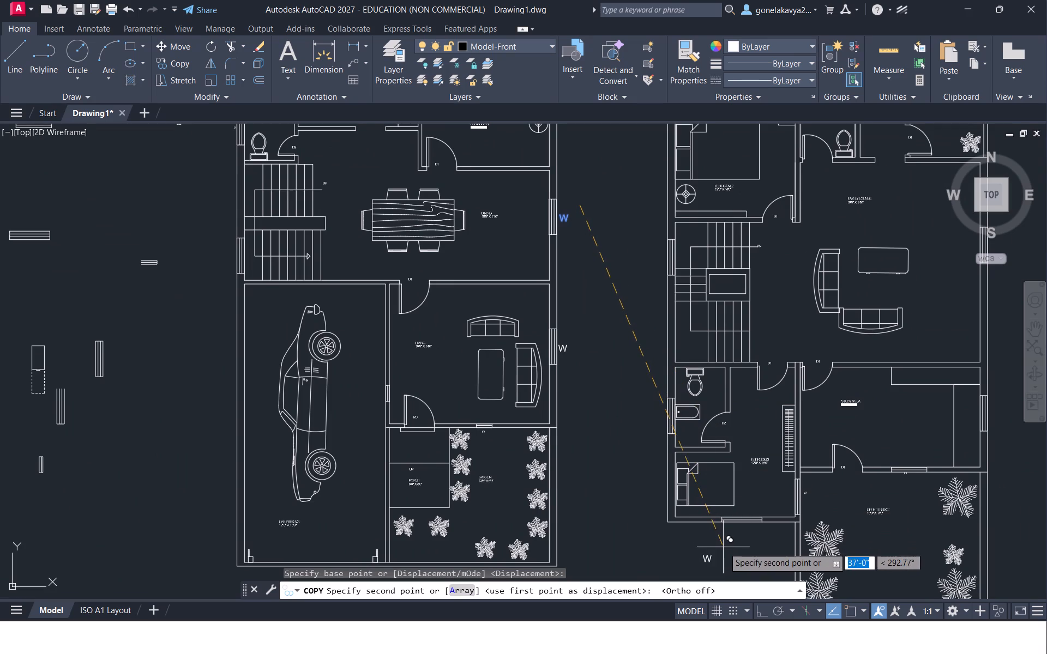
pyautogui.moveTo(724, 547); pyautogui.dragTo(703, 513, button='middle')
pyautogui.scroll(2, 705, 508)
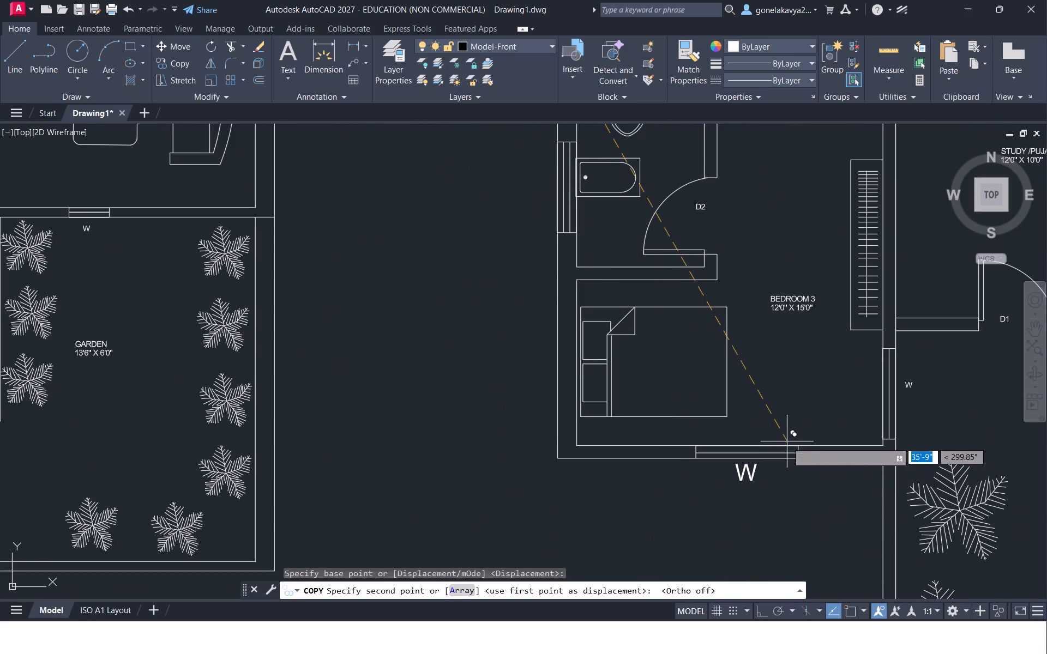
pyautogui.click(787, 439)
# Place further copies of the "W" label outside the outer side-wall windows of the study/puja room and the family lounge.
pyautogui.moveTo(825, 397); pyautogui.dragTo(621, 471, button='middle')
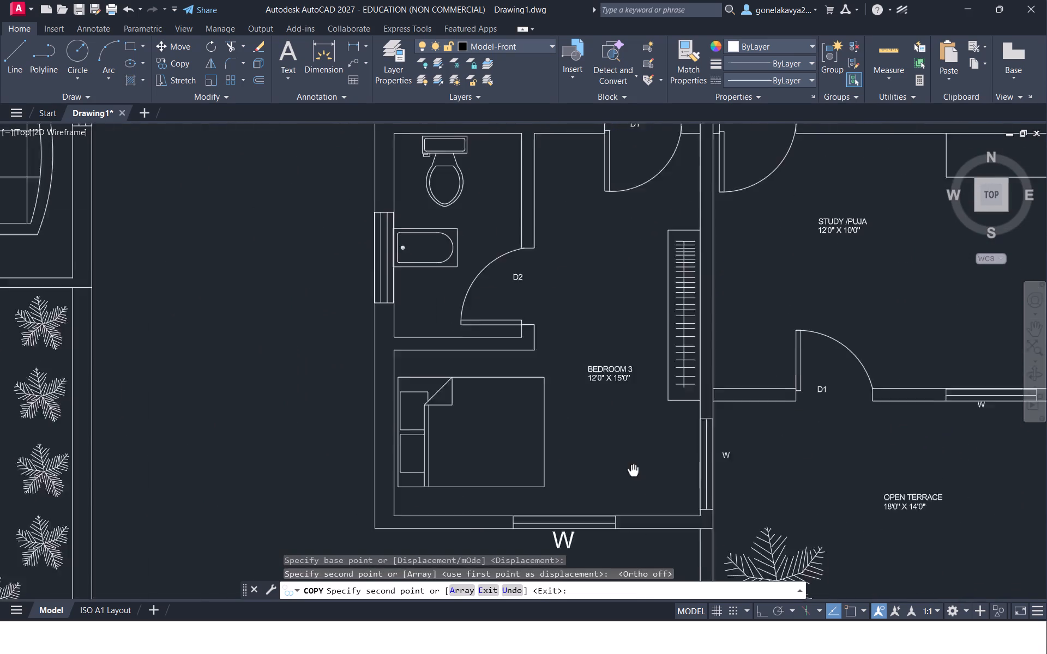
pyautogui.moveTo(621, 471); pyautogui.dragTo(551, 457, button='middle')
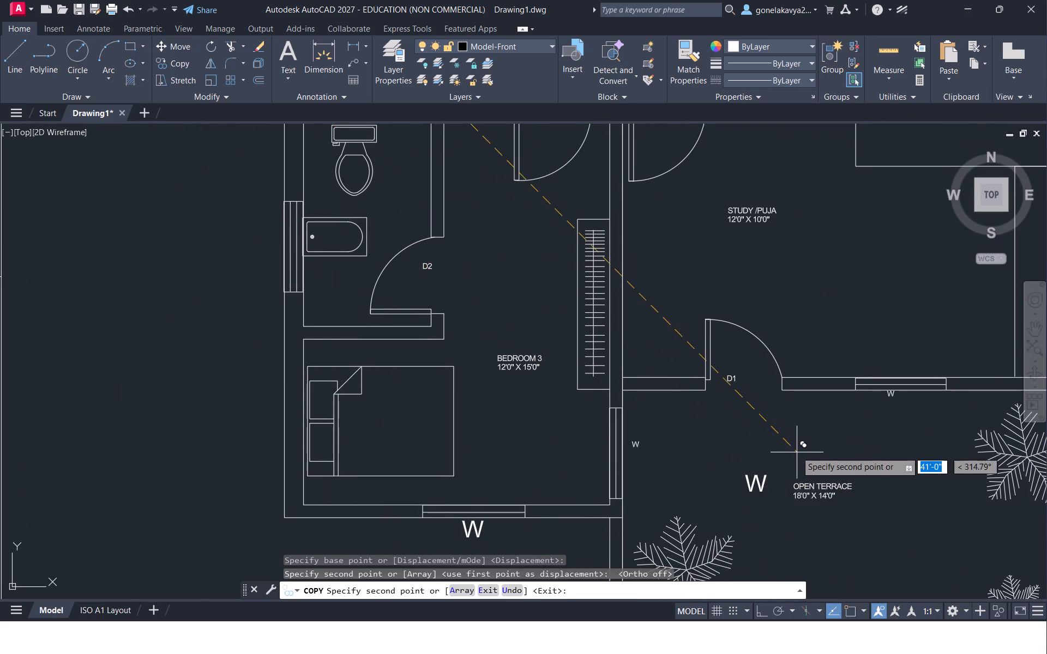
pyautogui.scroll(-2, 796, 451)
pyautogui.moveTo(839, 370); pyautogui.dragTo(616, 439, button='middle')
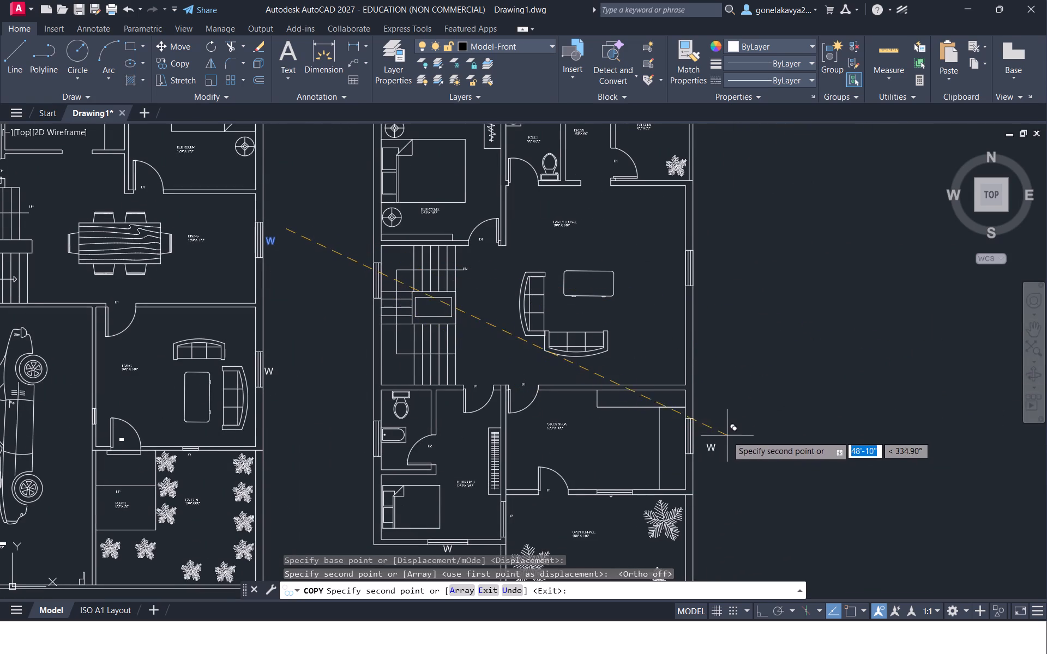
pyautogui.click(715, 426)
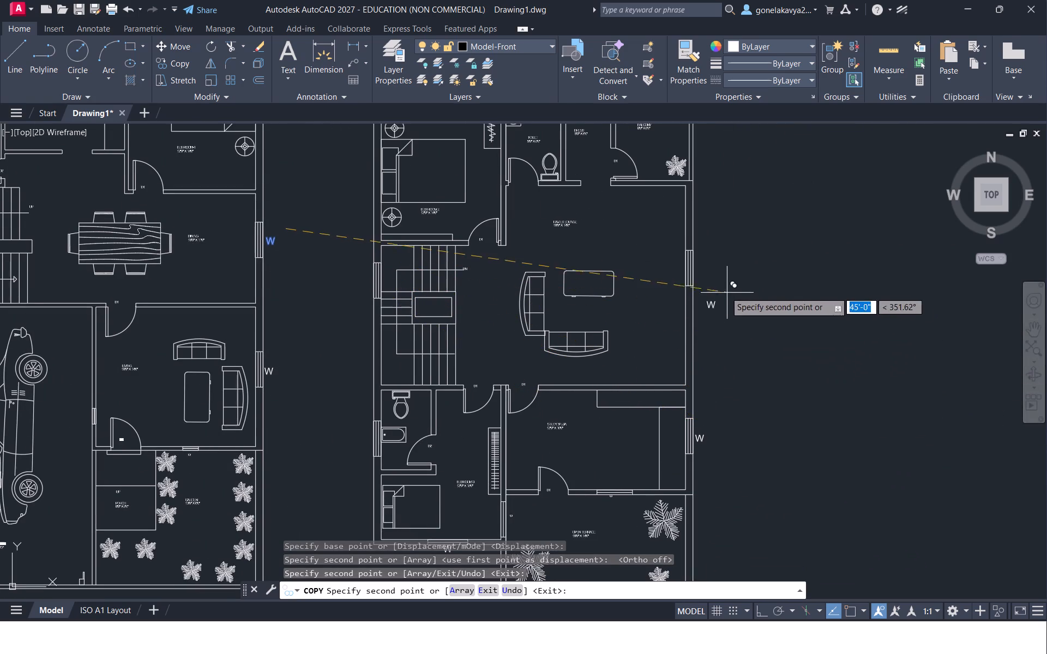
pyautogui.click(715, 261)
# Place another "W" label copy above the top-wall window of Bedroom 2 and finish copying.
pyautogui.moveTo(717, 221); pyautogui.dragTo(720, 292, button='middle')
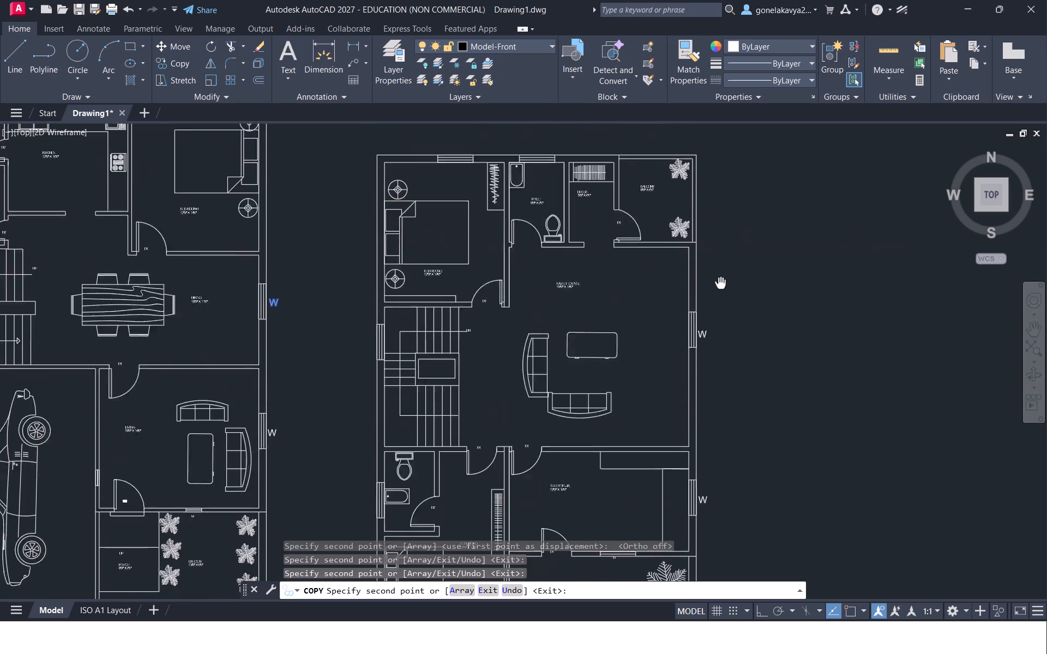
pyautogui.moveTo(720, 292); pyautogui.dragTo(720, 416, button='middle')
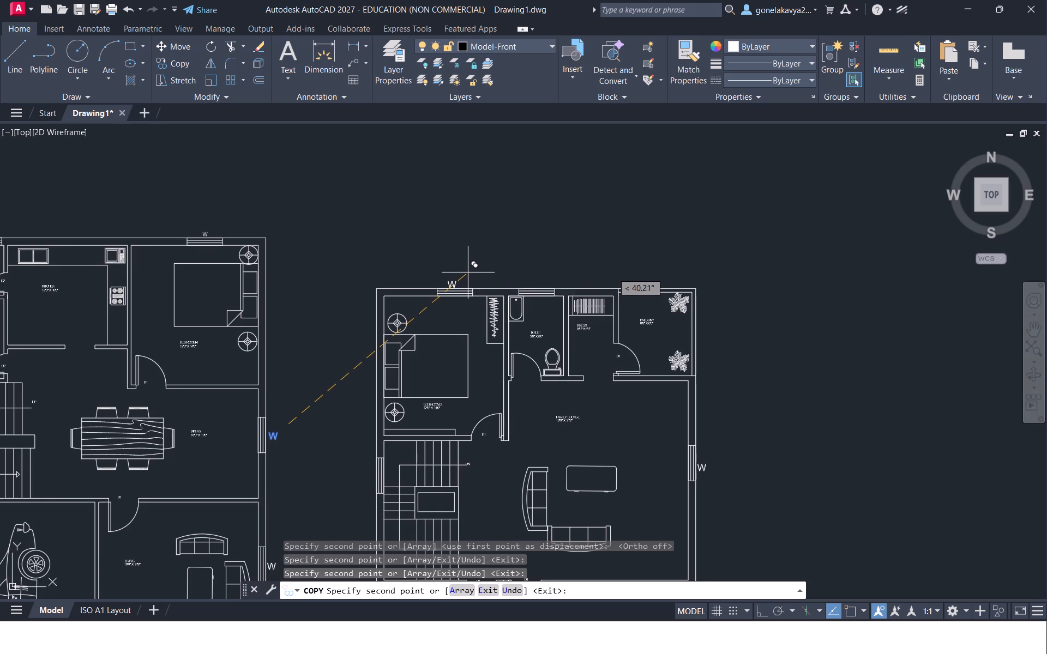
pyautogui.click(468, 272)
pyautogui.moveTo(494, 351); pyautogui.dragTo(522, 262, button='middle')
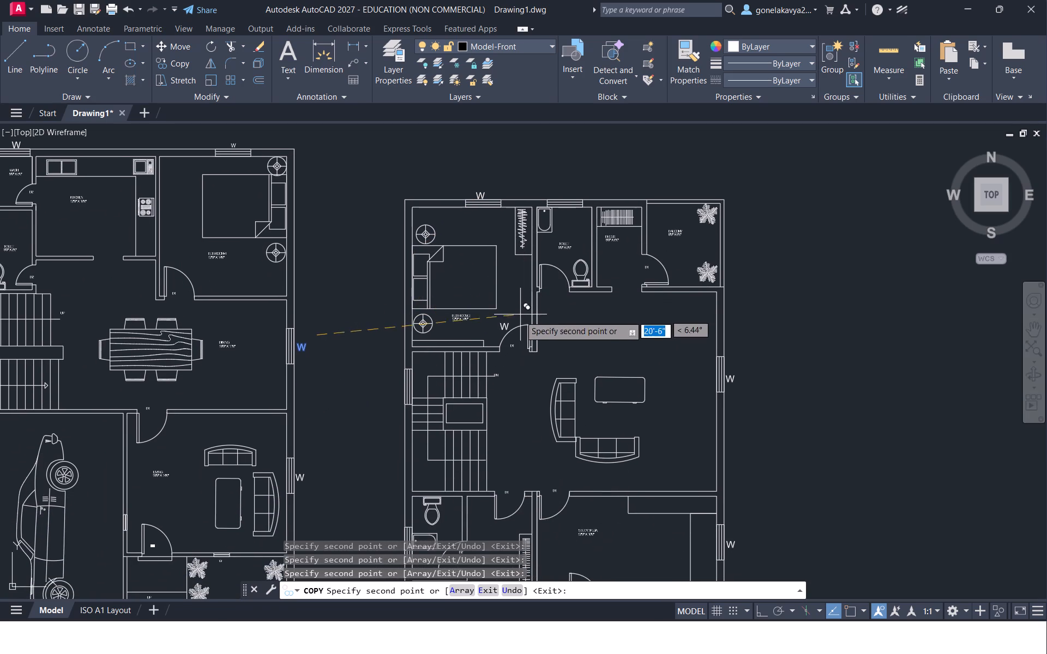
pyautogui.moveTo(514, 467); pyautogui.dragTo(523, 237, button='middle')
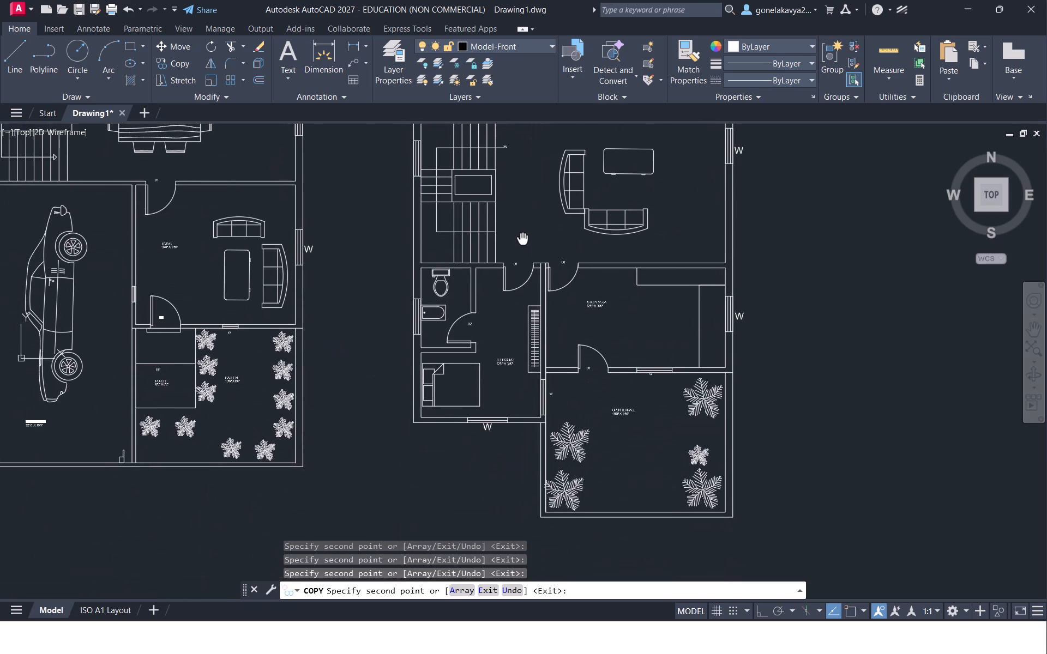
pyautogui.moveTo(523, 237); pyautogui.dragTo(523, 236, button='middle')
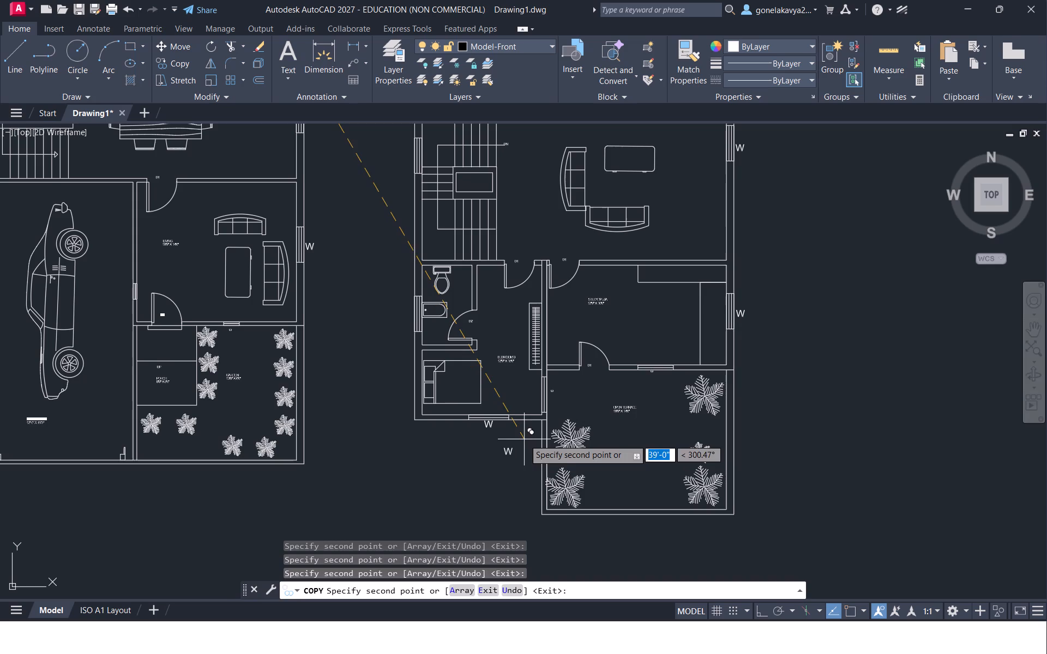
pyautogui.press('Escape')
# Copy the "V" ventilator label from the first plan's toilet to beside the second plan's staircase window.
pyautogui.moveTo(346, 469); pyautogui.dragTo(700, 501, button='middle')
pyautogui.scroll(1, 521, 405)
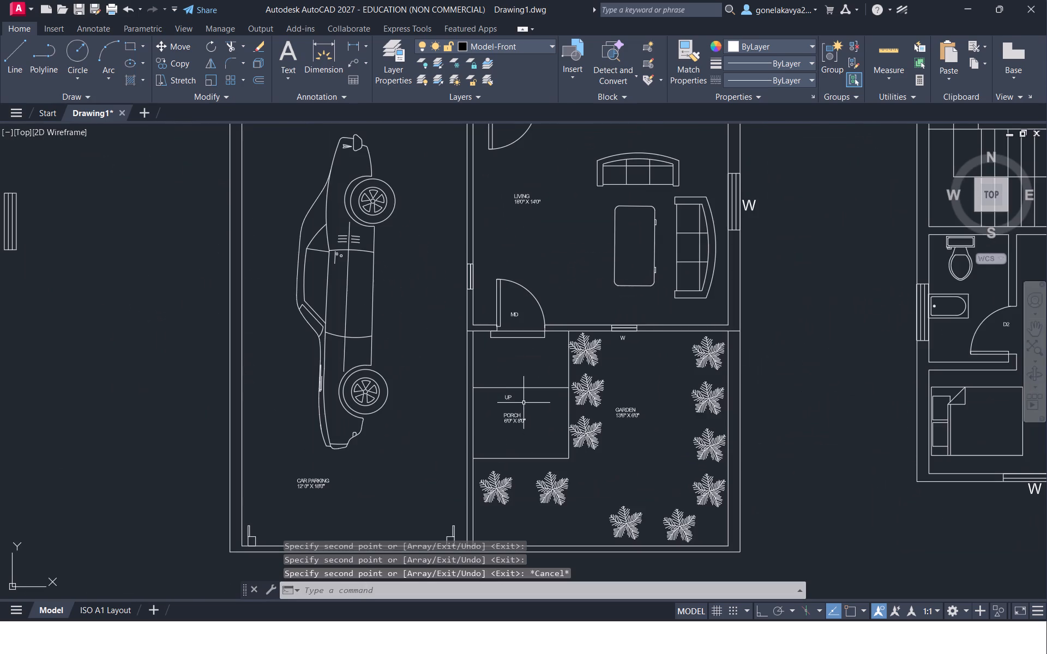
pyautogui.scroll(-2, 525, 401)
pyautogui.scroll(1, 429, 295)
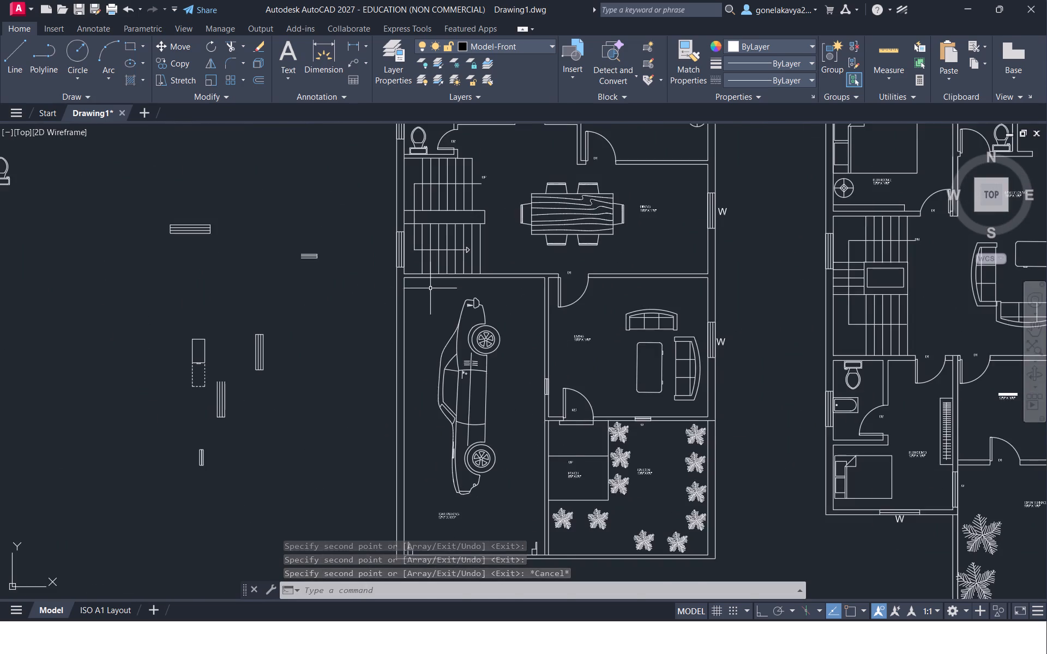
pyautogui.moveTo(431, 288); pyautogui.dragTo(488, 491, button='middle')
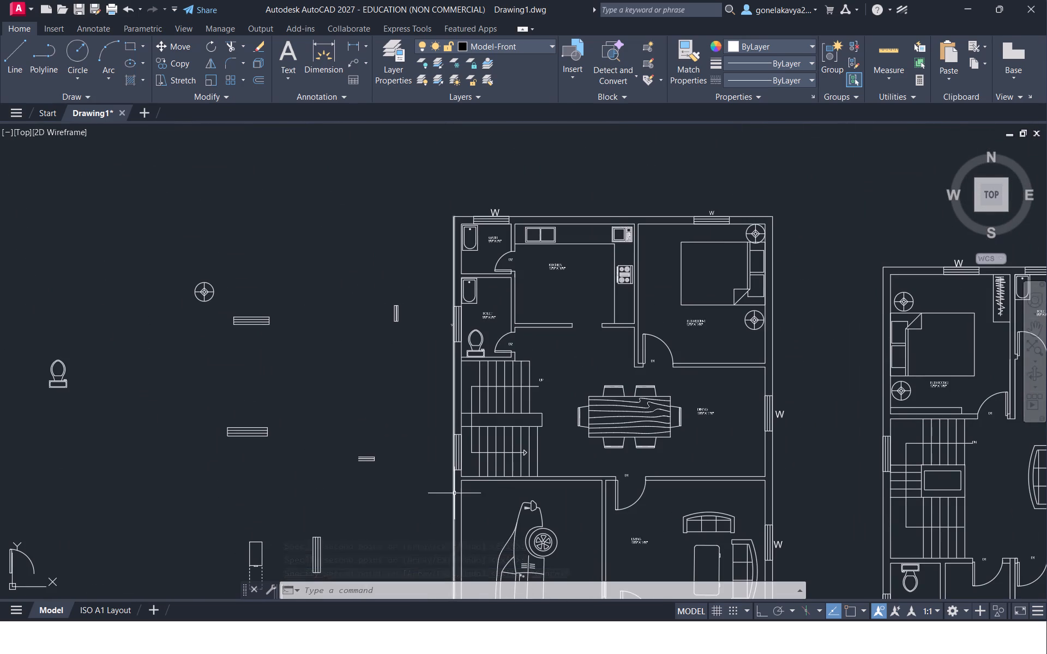
pyautogui.scroll(4, 456, 361)
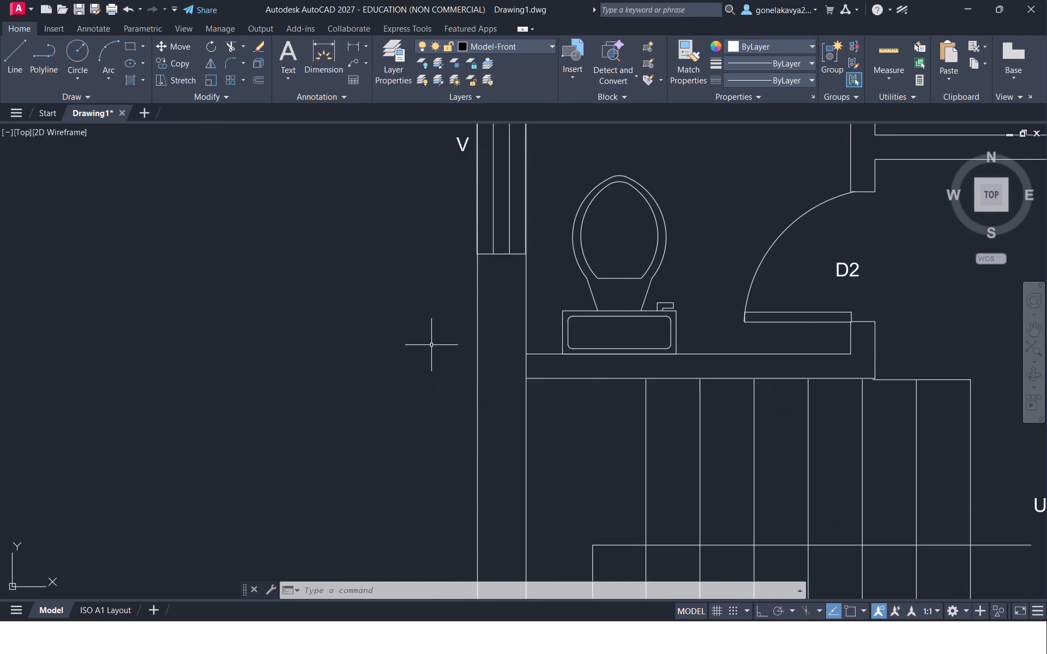
pyautogui.moveTo(435, 341); pyautogui.dragTo(342, 523, button='middle')
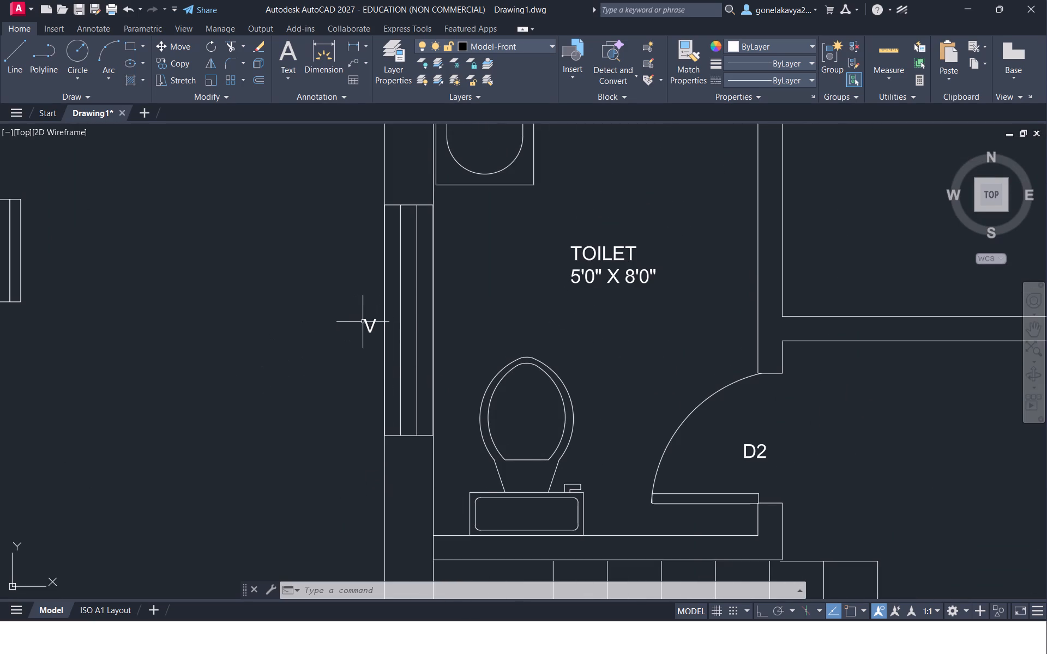
pyautogui.click(365, 322)
pyautogui.rightClick(358, 324)
pyautogui.click(422, 399)
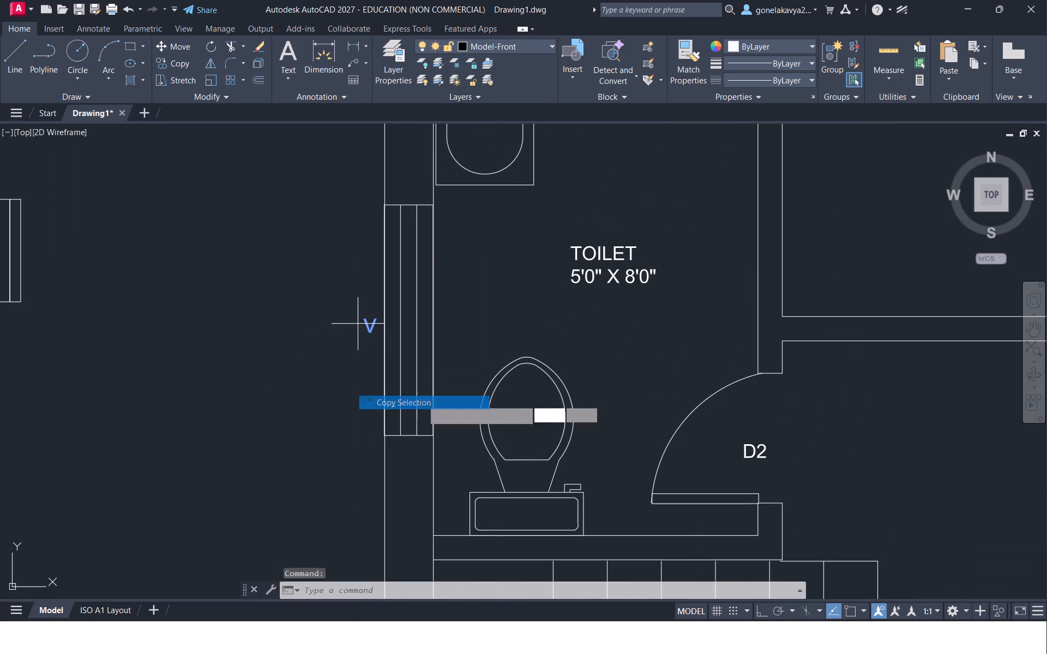
pyautogui.moveTo(389, 386); pyautogui.dragTo(401, 389)
pyautogui.moveTo(913, 408); pyautogui.dragTo(108, 402, button='middle')
pyautogui.scroll(-4, 426, 510)
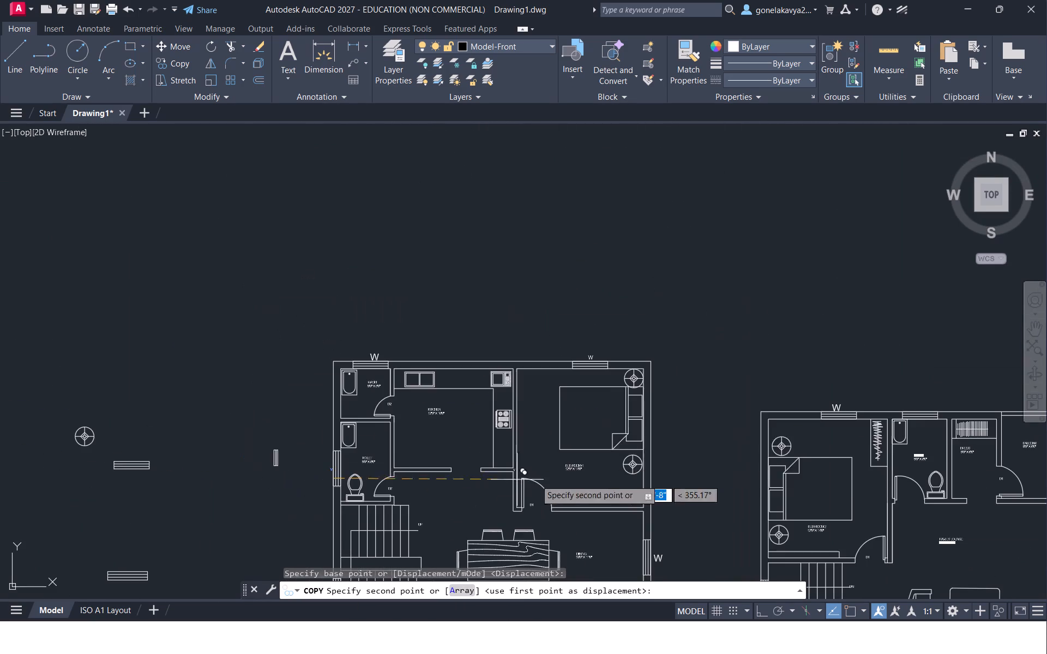
pyautogui.moveTo(728, 475); pyautogui.dragTo(528, 281, button='middle')
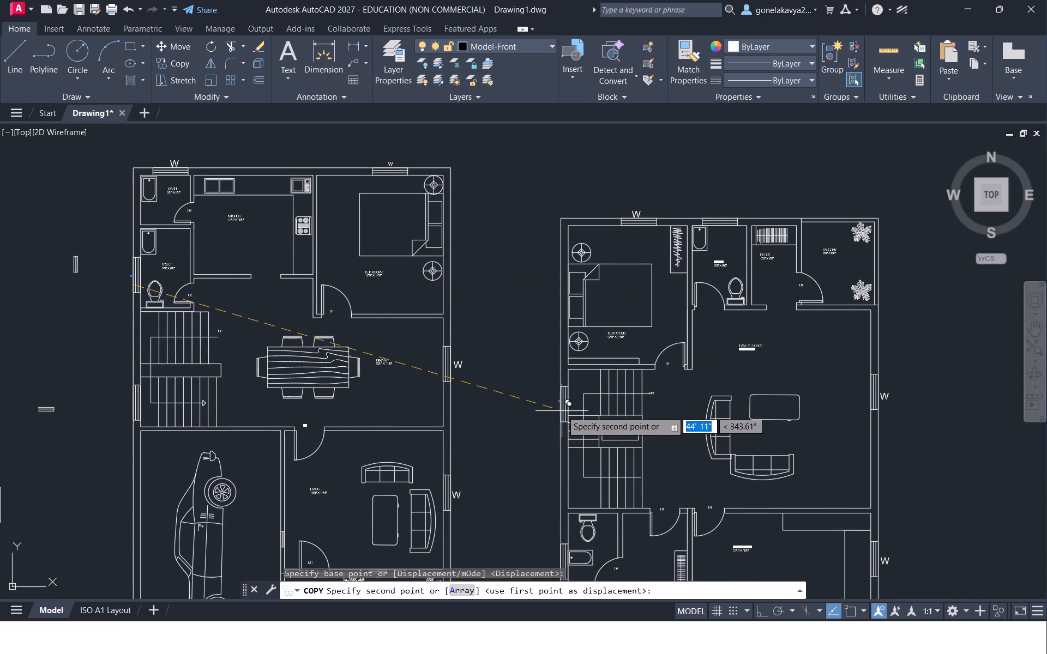
pyautogui.click(559, 410)
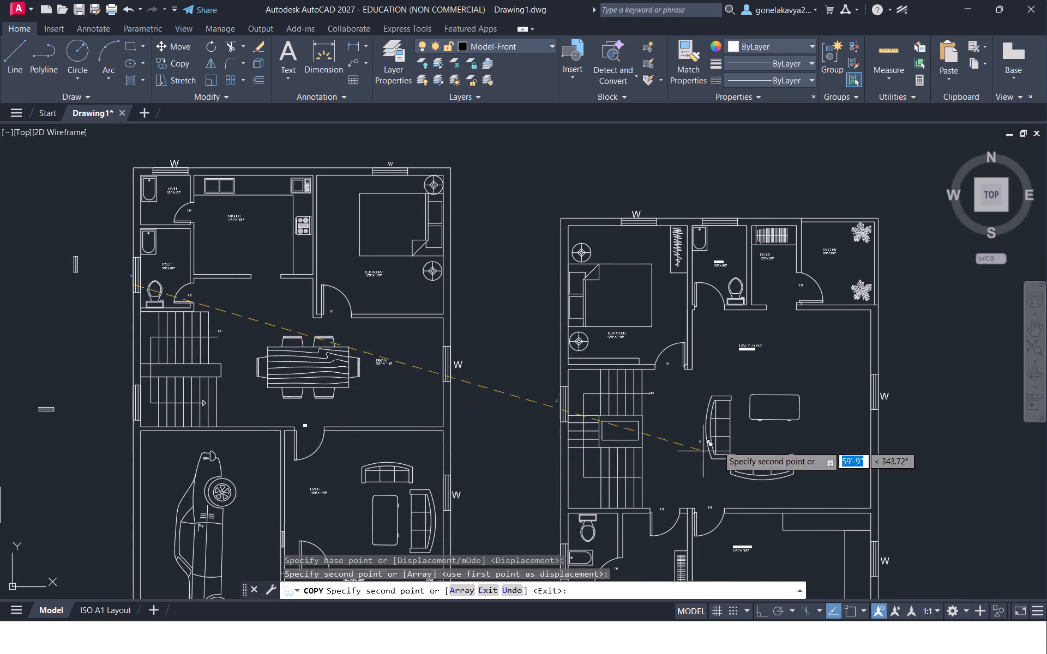
# Place "V" label copies at the upper toilet's top-wall window and beside Bedroom 3's bathroom window, then finish copying.
pyautogui.click(720, 222)
pyautogui.moveTo(737, 341); pyautogui.dragTo(686, 252, button='middle')
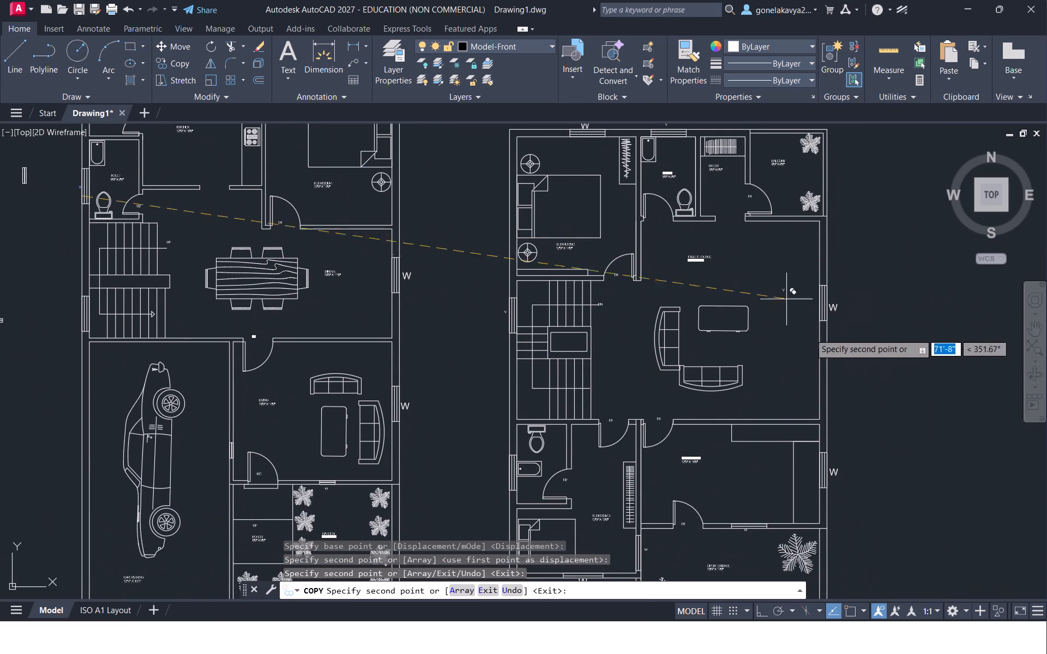
pyautogui.moveTo(697, 375); pyautogui.dragTo(694, 349, button='middle')
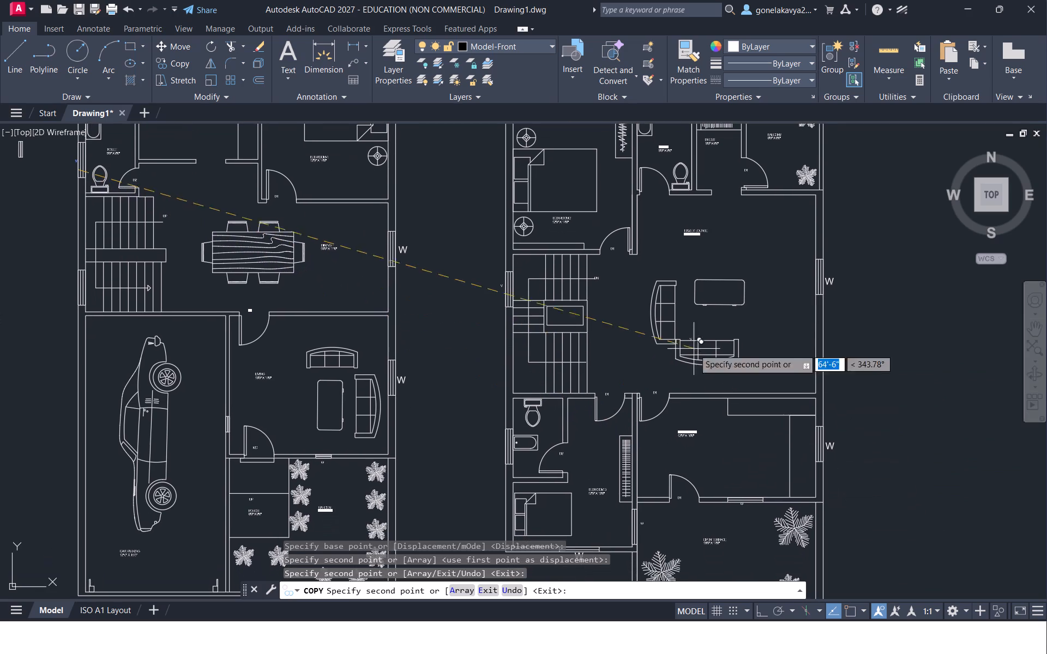
pyautogui.click(503, 452)
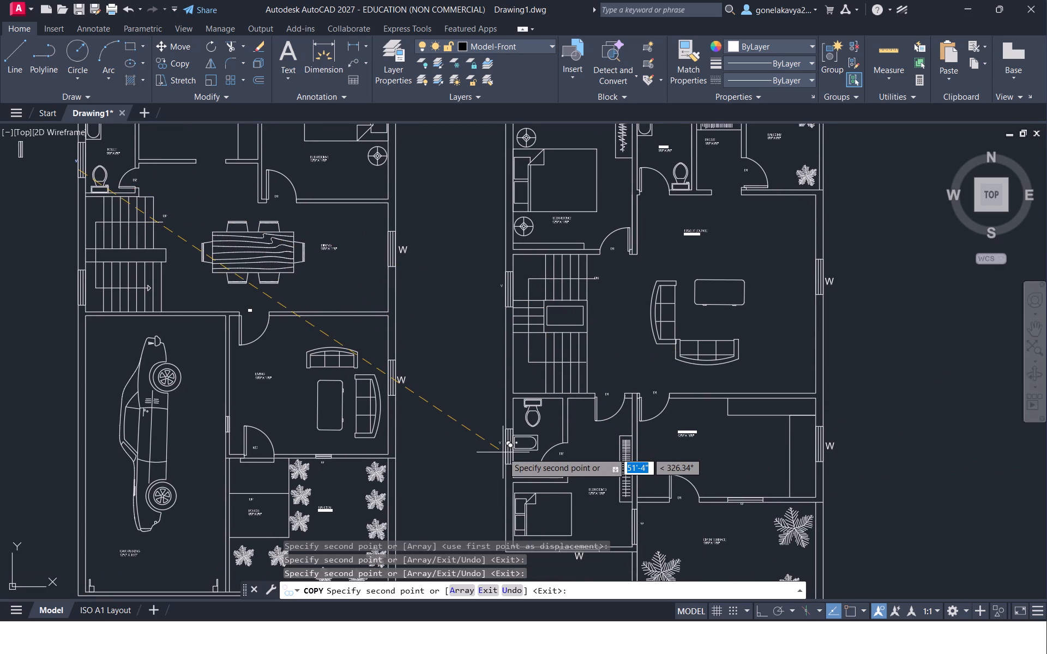
pyautogui.moveTo(571, 501); pyautogui.dragTo(569, 277, button='middle')
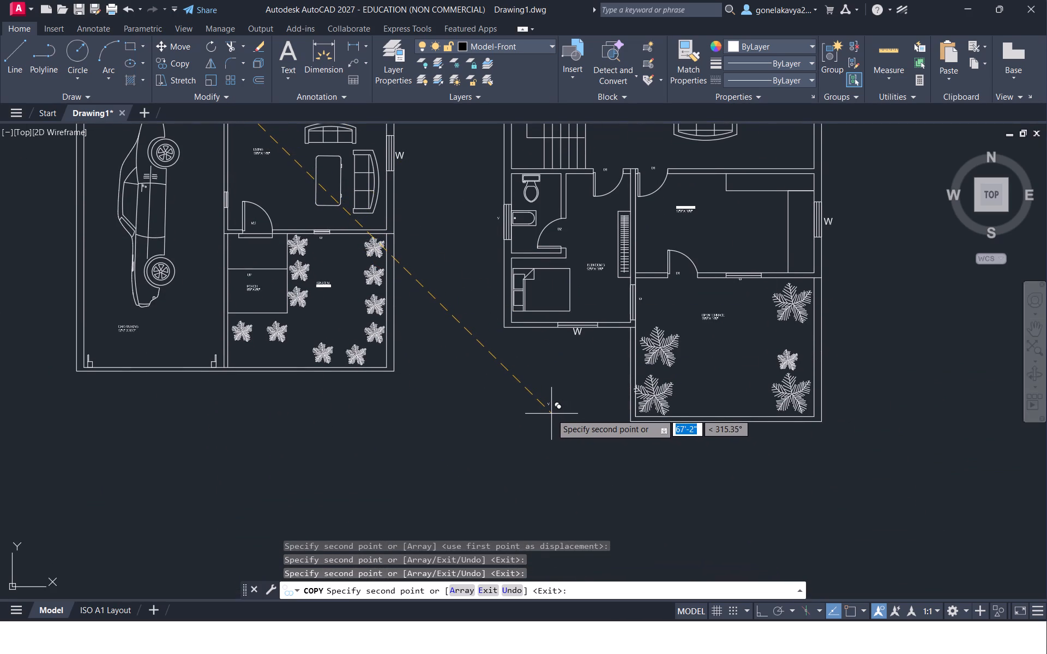
pyautogui.press('Escape')
# Examine both floor plans and their surroundings to check the labelling and spot leftover objects.
pyautogui.moveTo(463, 427); pyautogui.dragTo(807, 577, button='middle')
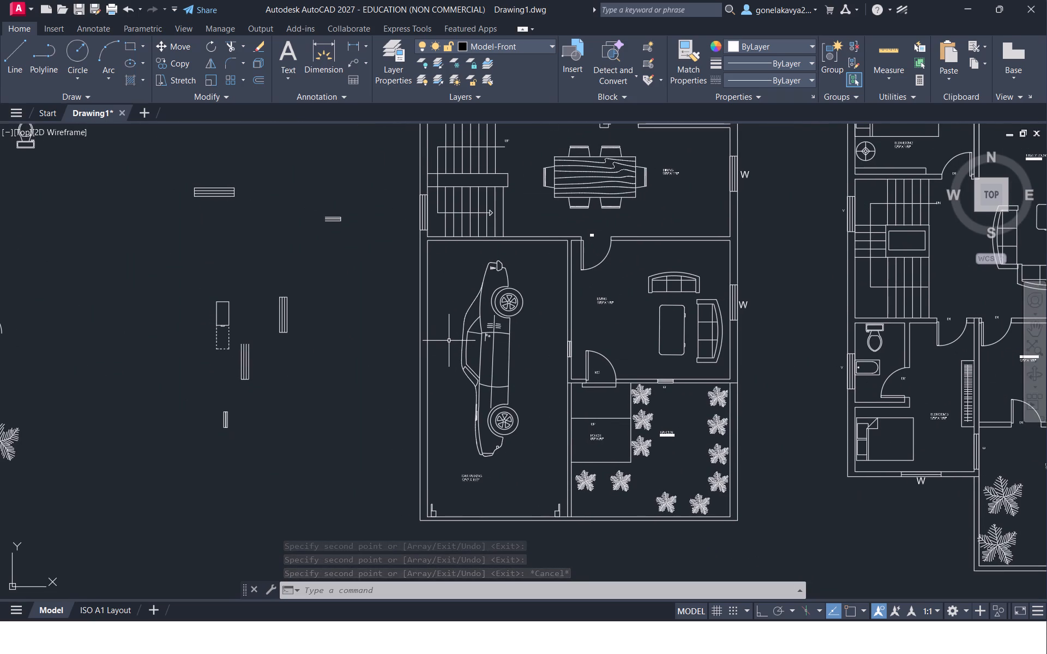
pyautogui.moveTo(827, 399); pyautogui.dragTo(508, 466, button='middle')
pyautogui.scroll(-1, 827, 399)
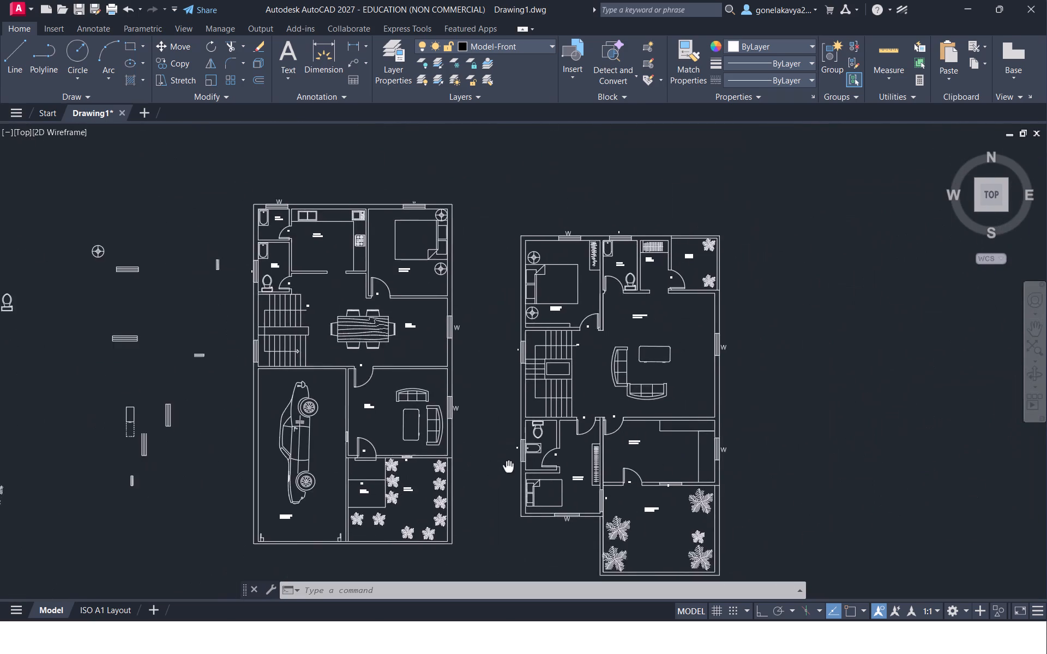
pyautogui.moveTo(508, 466); pyautogui.dragTo(633, 405, button='middle')
pyautogui.scroll(1, 763, 428)
pyautogui.moveTo(877, 495); pyautogui.dragTo(732, 456, button='middle')
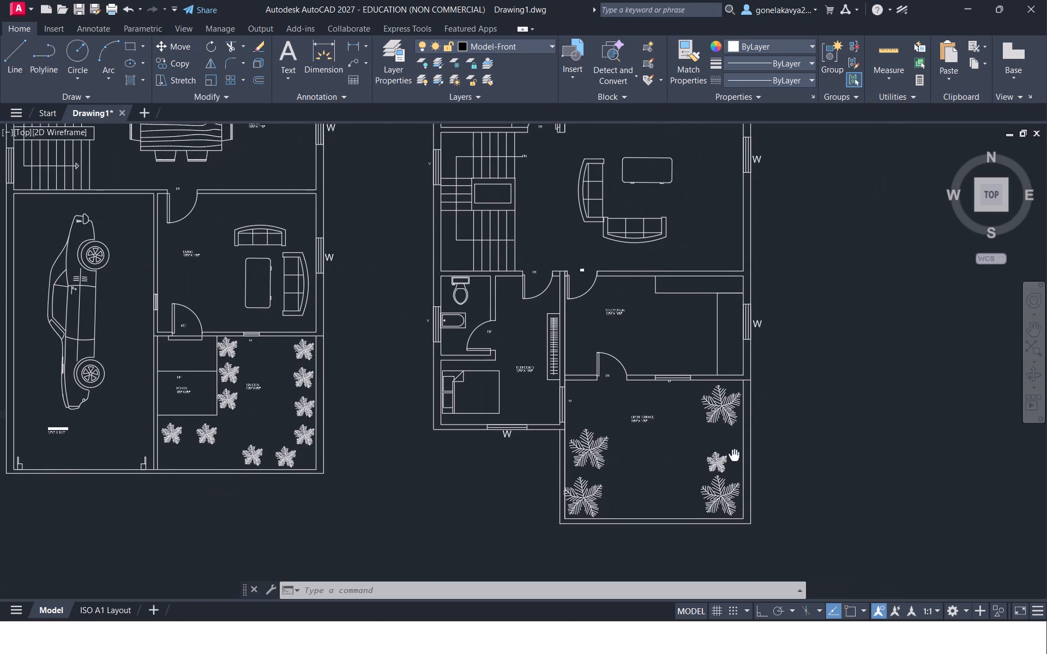
pyautogui.moveTo(732, 456); pyautogui.dragTo(729, 456, button='middle')
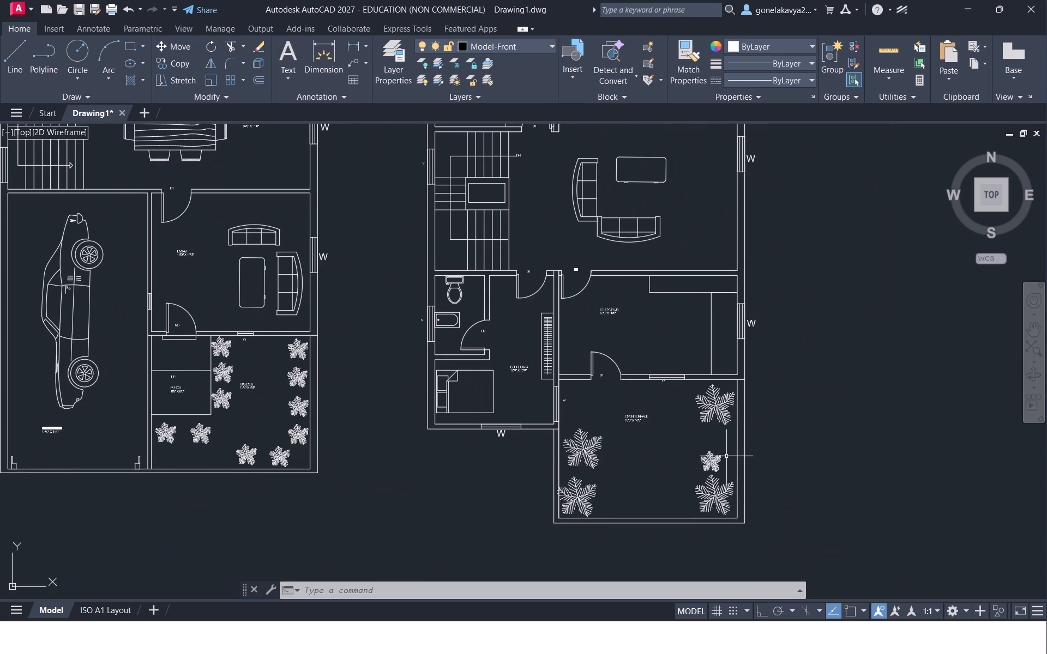
pyautogui.scroll(-2, 781, 387)
pyautogui.moveTo(785, 414); pyautogui.dragTo(711, 397, button='middle')
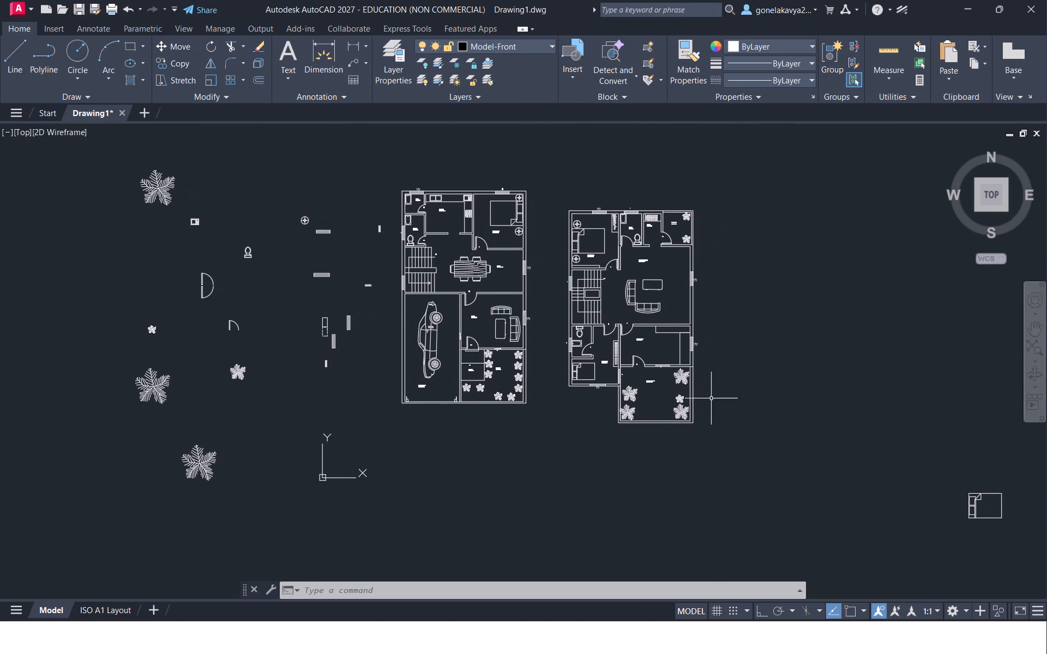
# Delete the stray bed lying outside the second floor plan.
pyautogui.moveTo(663, 523); pyautogui.dragTo(663, 502, button='middle')
pyautogui.scroll(-2, 855, 461)
pyautogui.moveTo(941, 502); pyautogui.dragTo(886, 389)
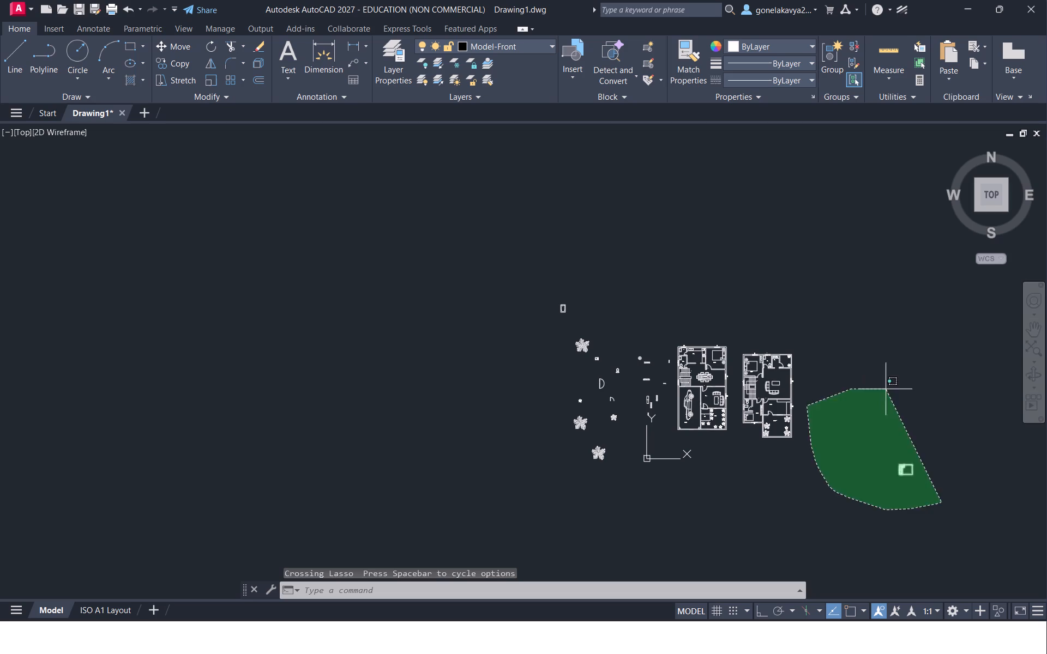
pyautogui.moveTo(886, 389); pyautogui.dragTo(887, 389)
pyautogui.press('Delete')
pyautogui.scroll(2, 673, 504)
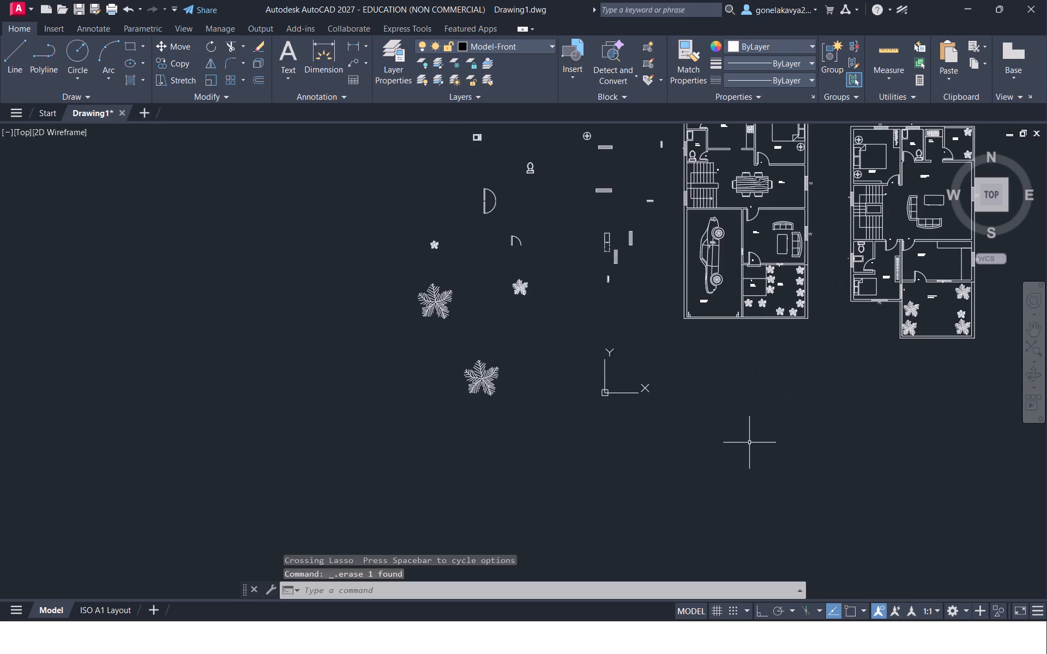
# Draw a rectangle about 1'-3" by 2' in the family lounge's upper-right corner, against the balcony and window walls, on the second plan.
pyautogui.moveTo(757, 441); pyautogui.dragTo(561, 559, button='middle')
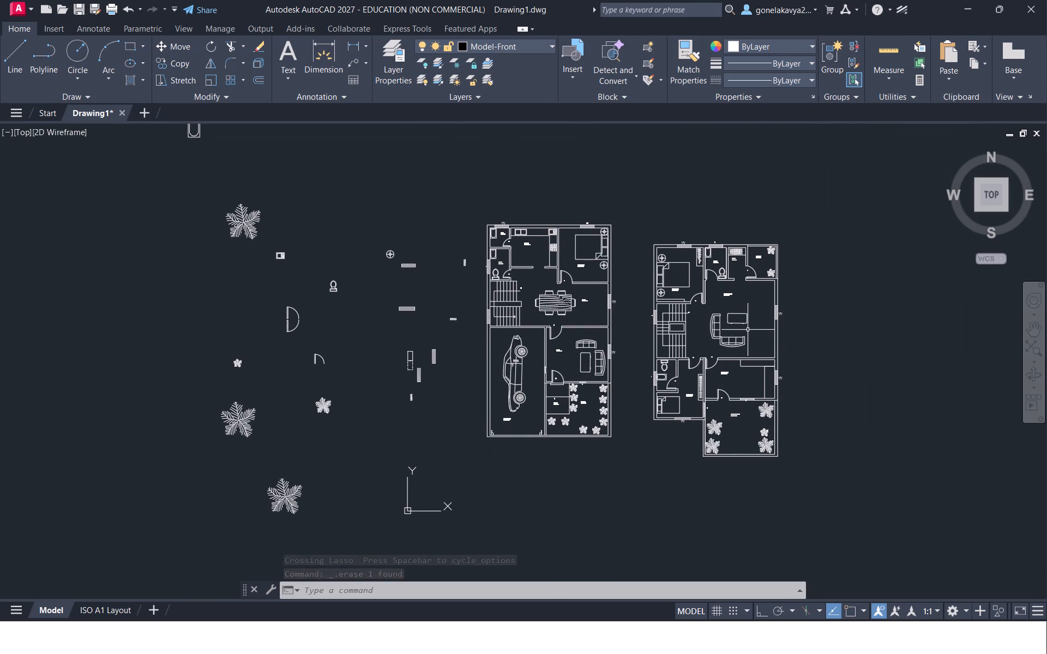
pyautogui.scroll(1, 748, 330)
pyautogui.moveTo(750, 328); pyautogui.dragTo(602, 387, button='middle')
pyautogui.scroll(2, 602, 387)
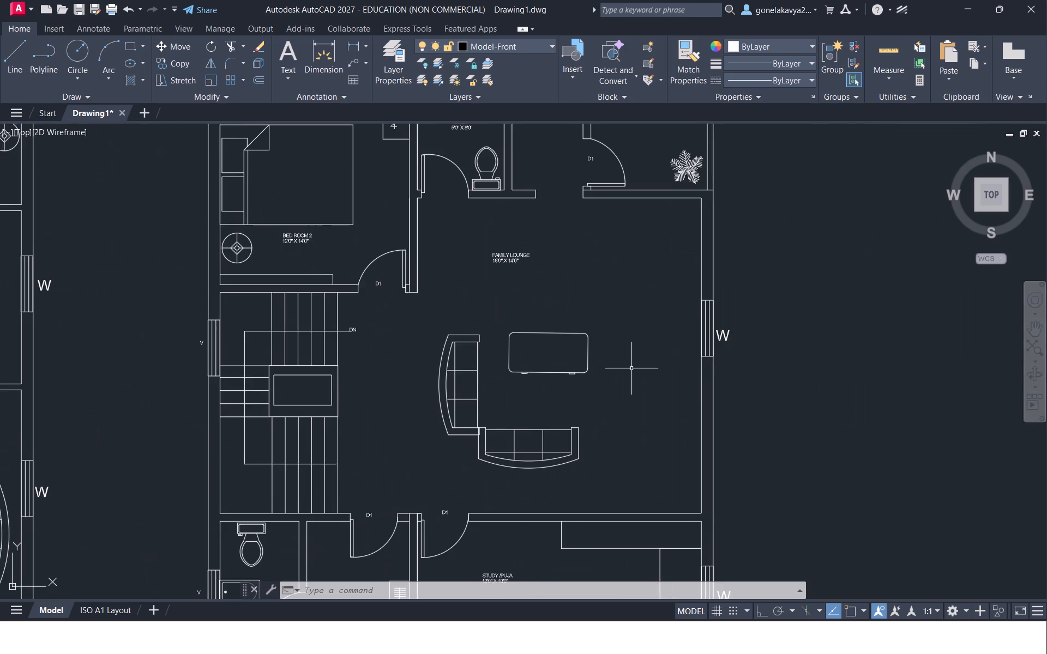
pyautogui.moveTo(636, 367); pyautogui.dragTo(567, 397, button='middle')
pyautogui.scroll(1, 569, 392)
pyautogui.scroll(-1, 570, 392)
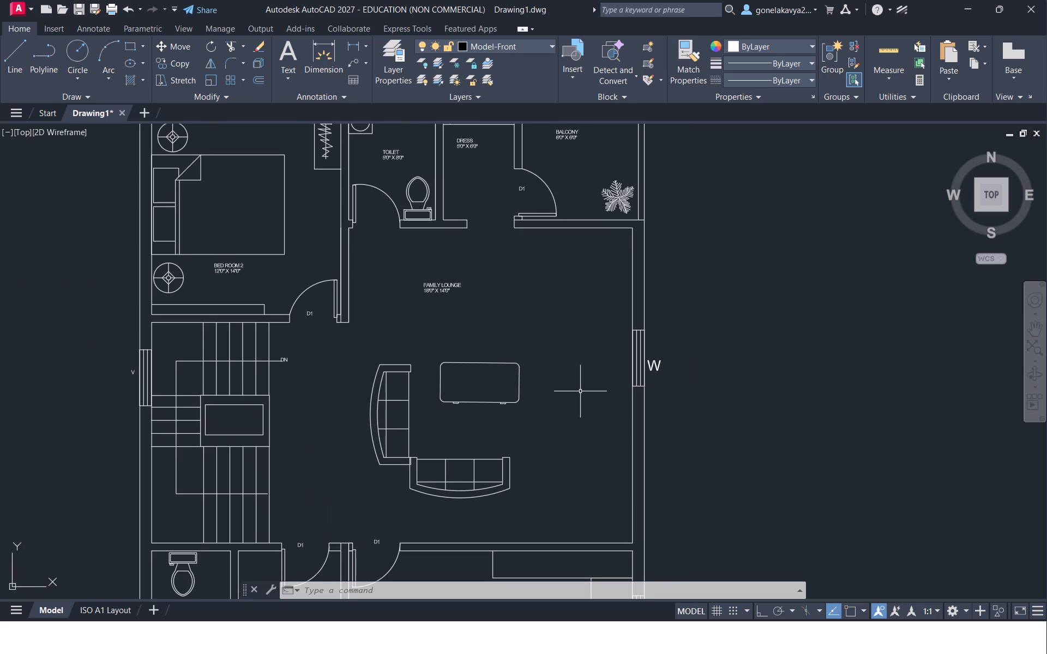
pyautogui.write('REX')
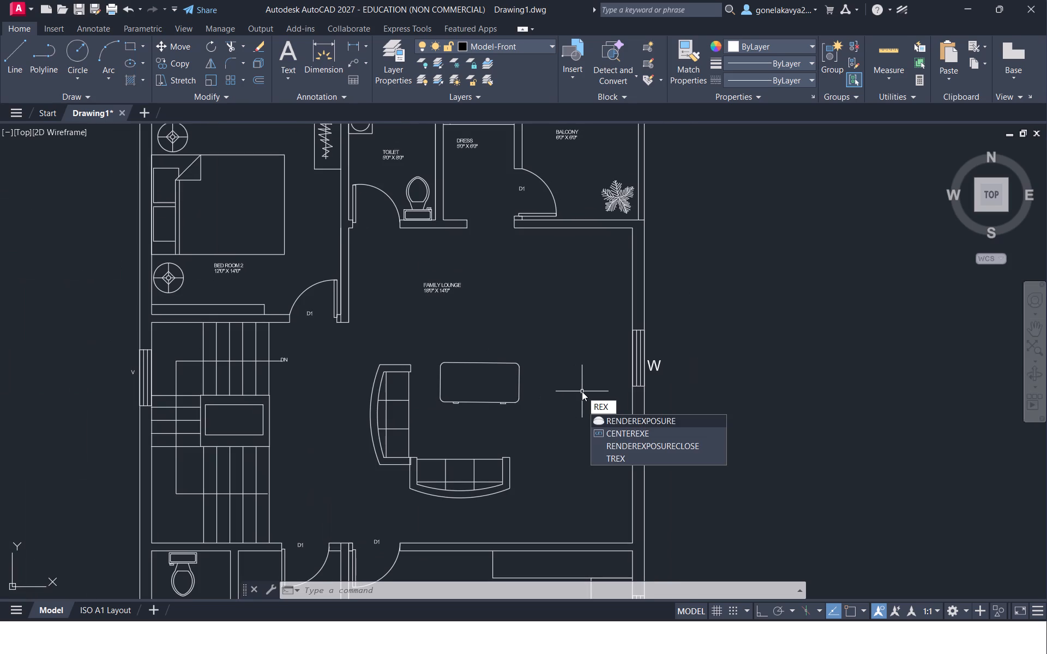
pyautogui.press('BackSpace')
pyautogui.write('C')
pyautogui.press('space')
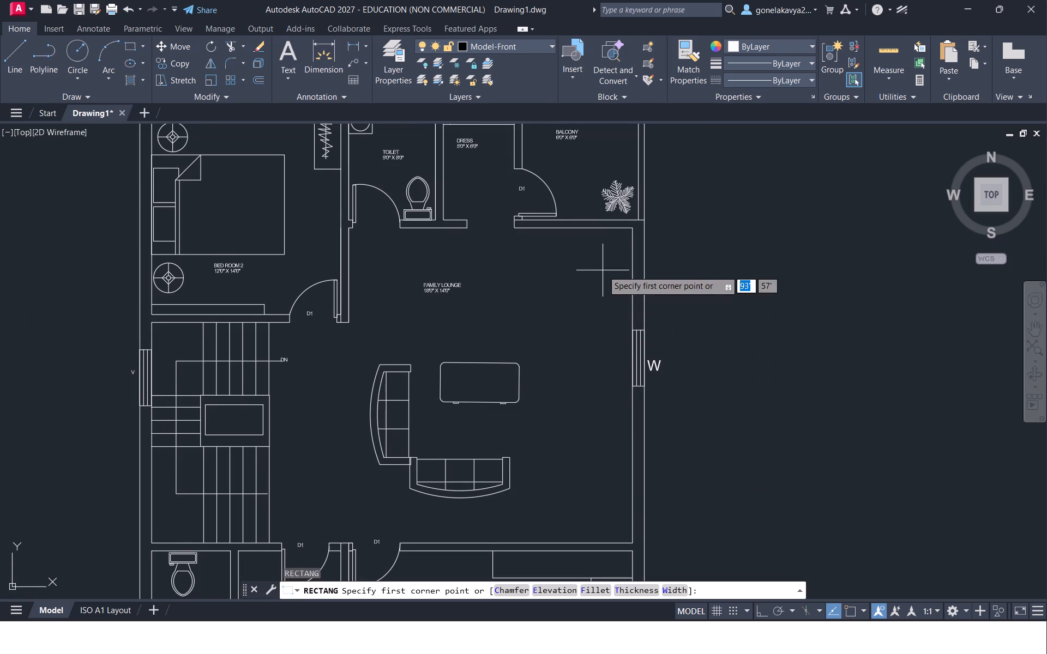
pyautogui.moveTo(601, 269); pyautogui.dragTo(552, 340, button='middle')
pyautogui.scroll(1, 553, 284)
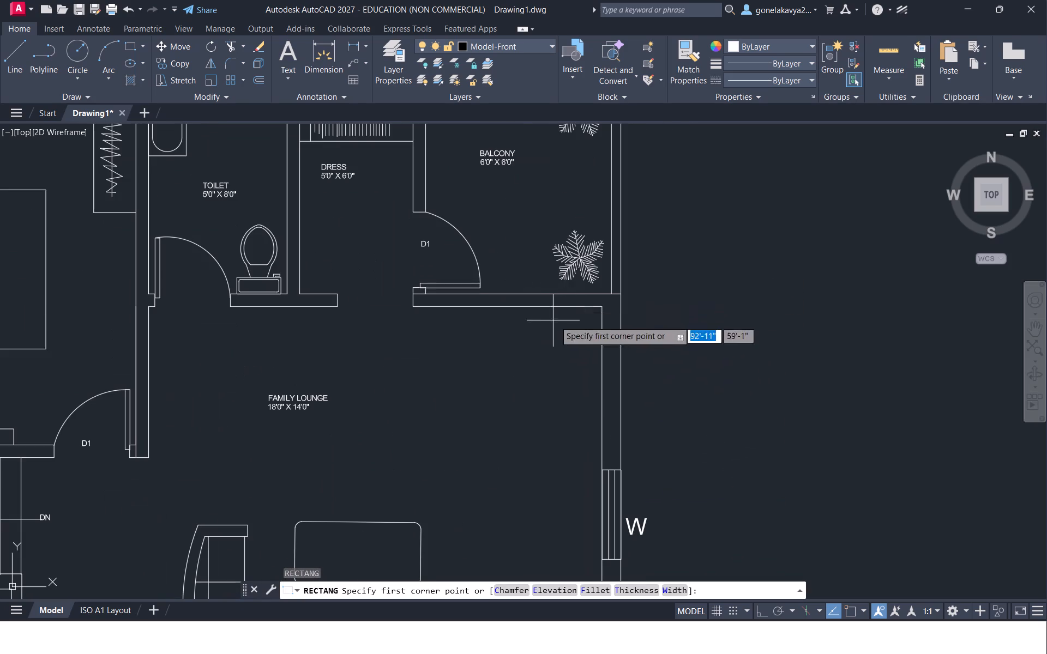
pyautogui.click(603, 307)
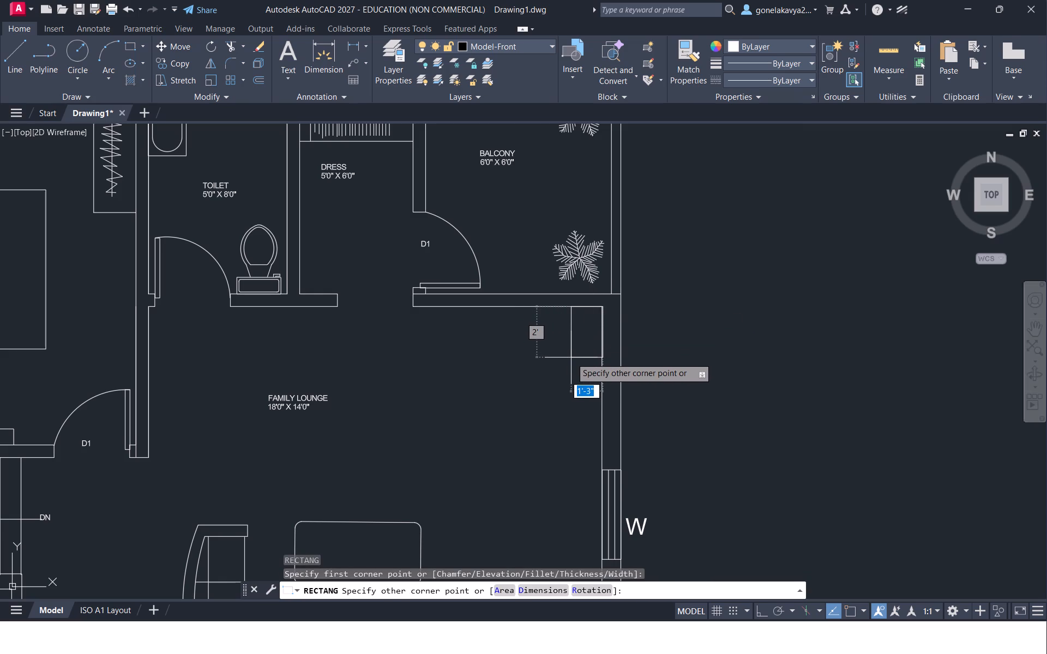
pyautogui.click(571, 356)
# Draw a TV unit rectangle about 1' by 4'-10" against the family lounge wall at the right-hand window.
pyautogui.moveTo(588, 443); pyautogui.dragTo(580, 263, button='middle')
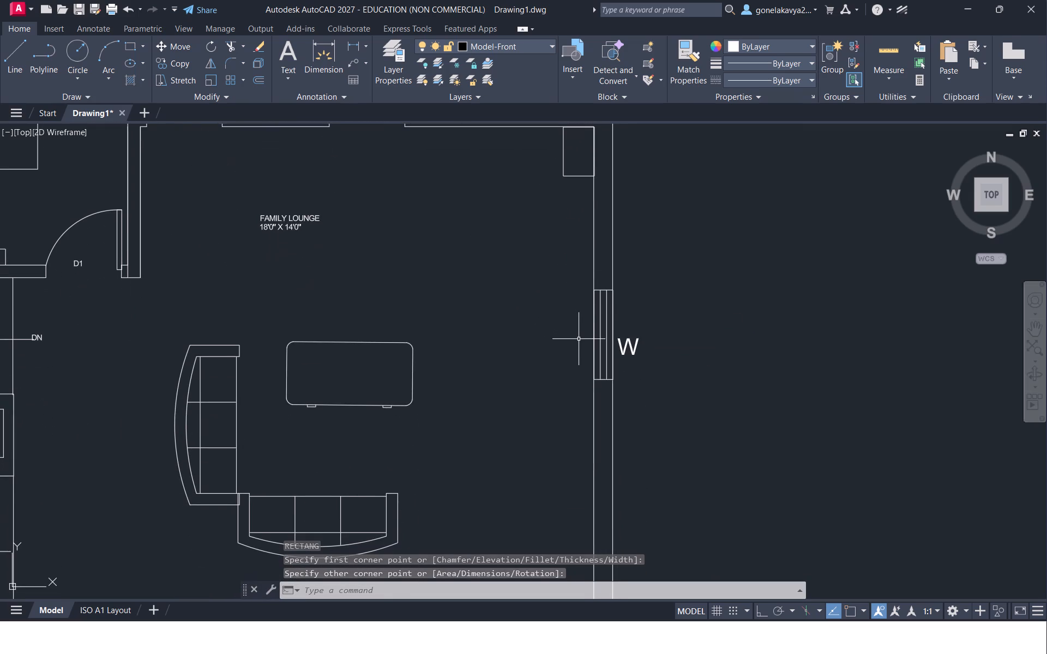
pyautogui.write('REC')
pyautogui.press('space')
pyautogui.scroll(1, 576, 321)
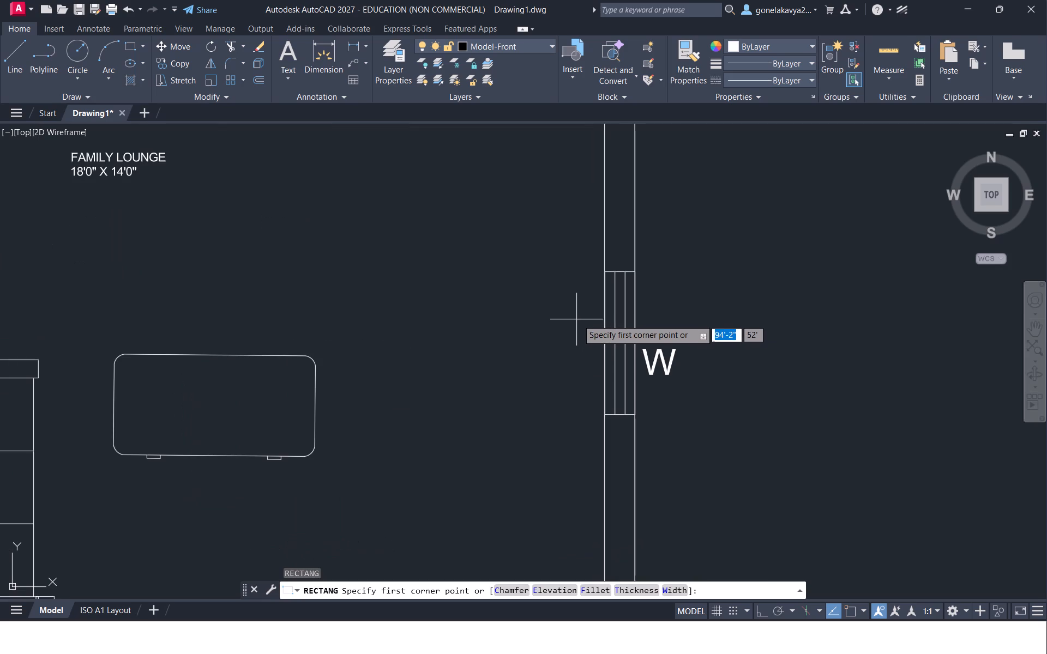
pyautogui.scroll(1, 581, 314)
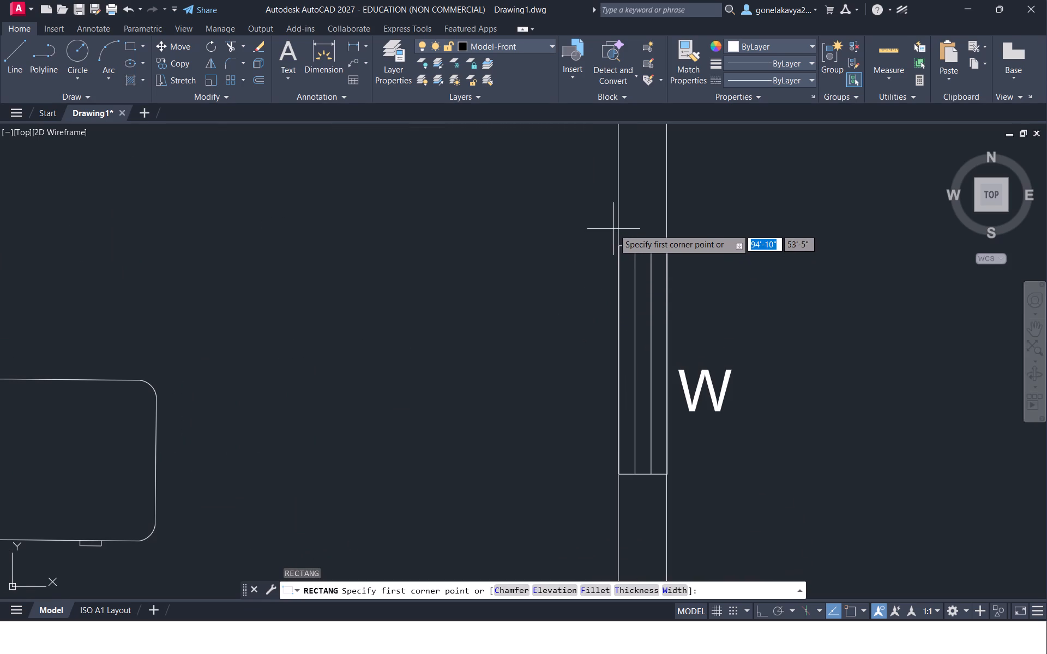
pyautogui.click(618, 225)
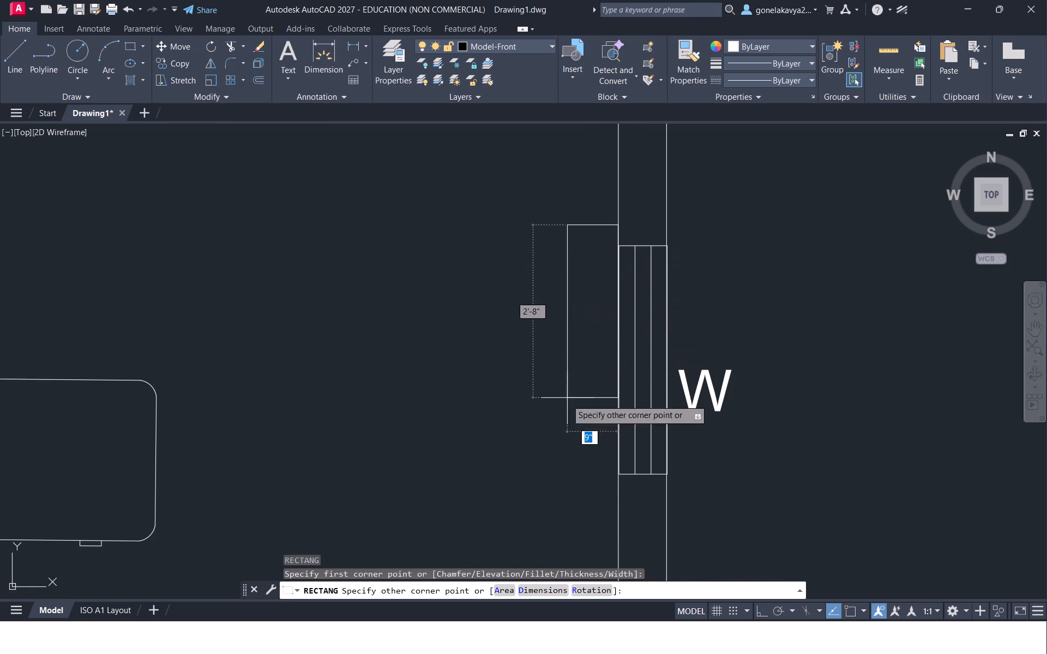
pyautogui.click(553, 537)
# Draw a narrow rectangle about 3" by 3'-9" inside the TV unit.
pyautogui.moveTo(600, 263); pyautogui.dragTo(594, 264)
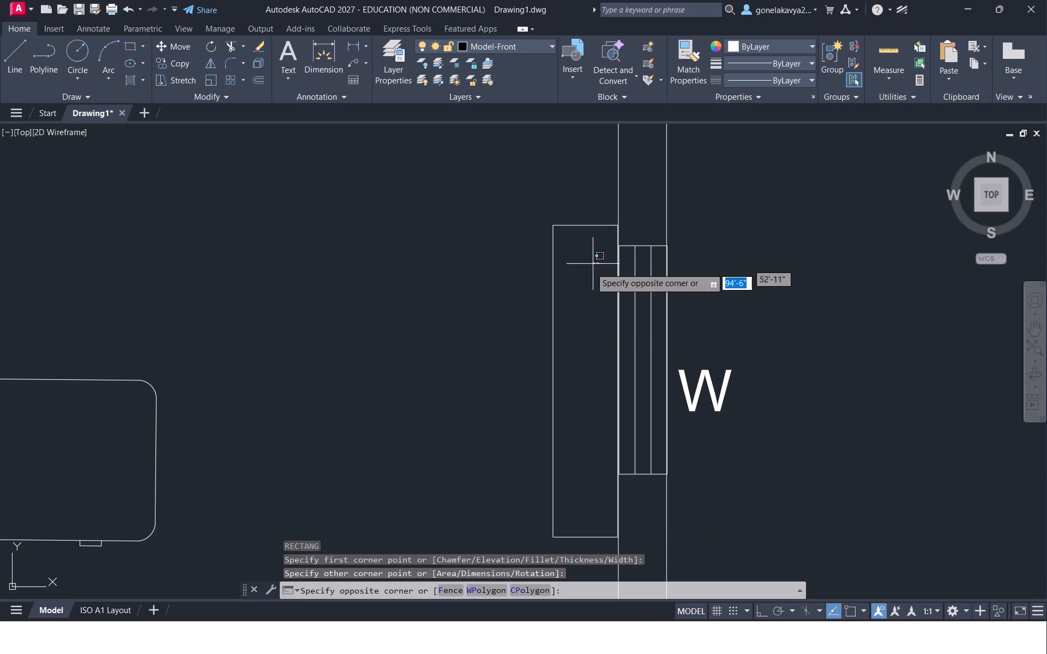
pyautogui.click(588, 433)
pyautogui.press('space')
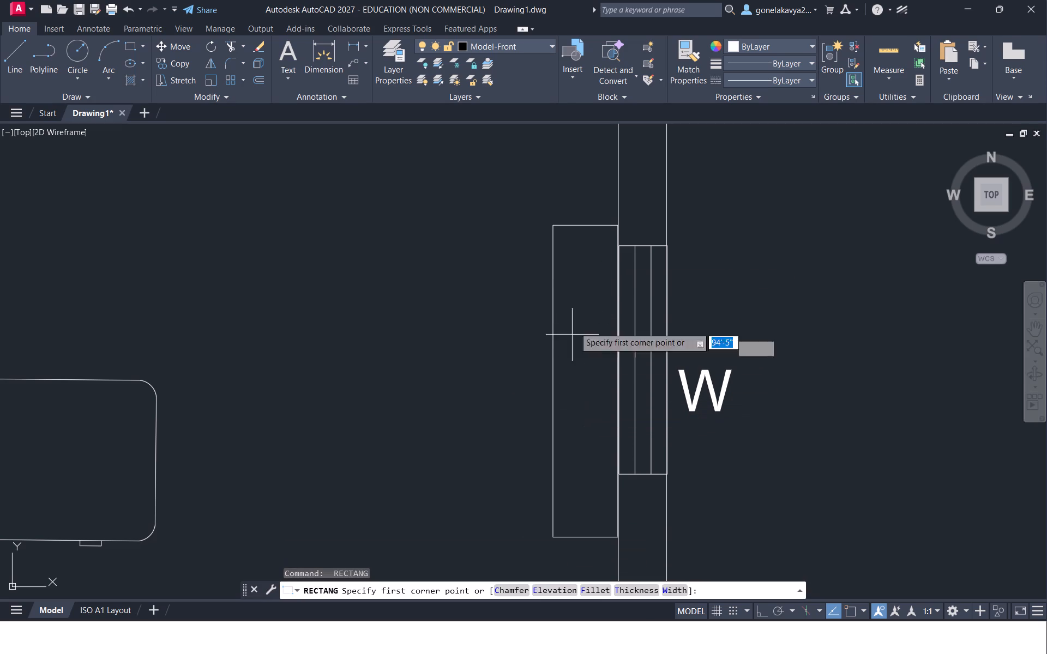
pyautogui.moveTo(601, 259); pyautogui.dragTo(592, 259)
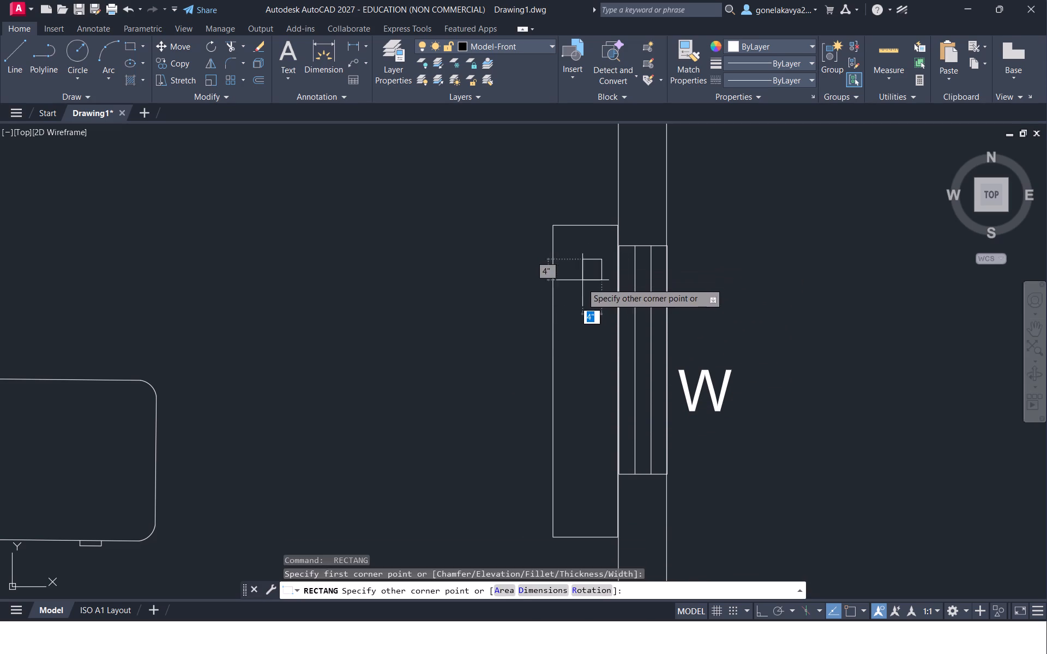
pyautogui.click(583, 506)
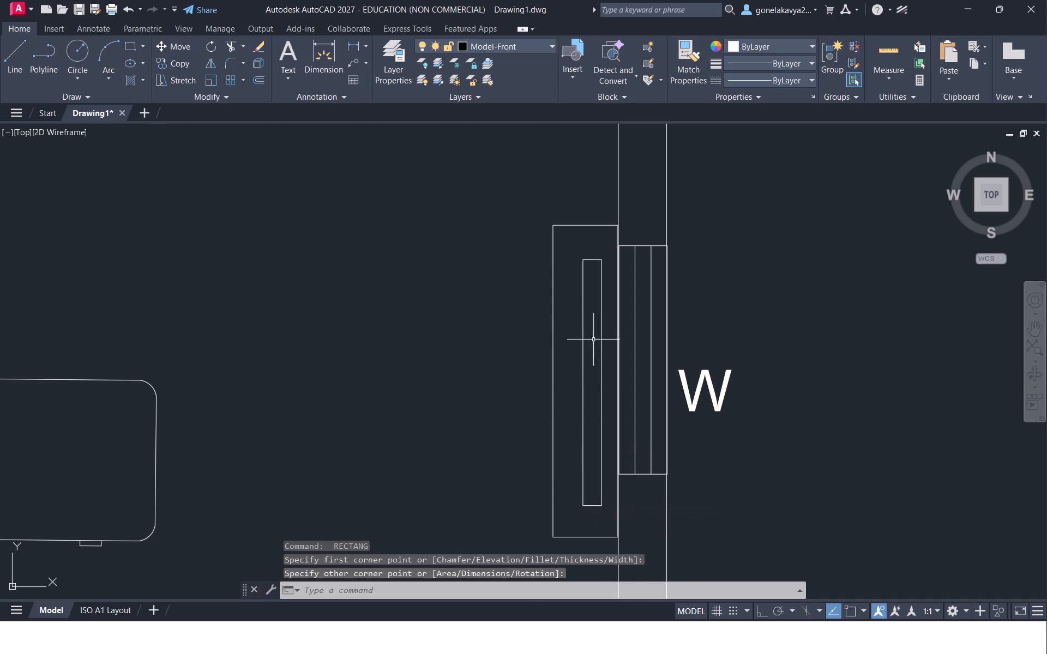
# Draw a thinner rectangle about 2" by 2'-11" against the room-facing side of the TV unit's inner rectangle.
pyautogui.scroll(1, 589, 294)
pyautogui.press('space')
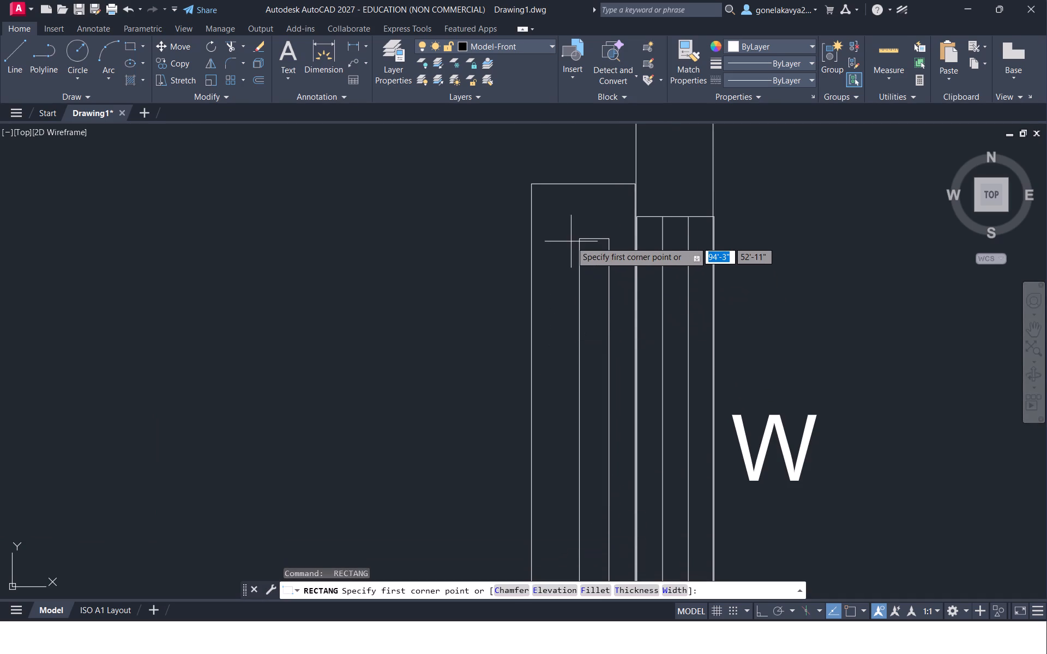
pyautogui.scroll(-1, 571, 241)
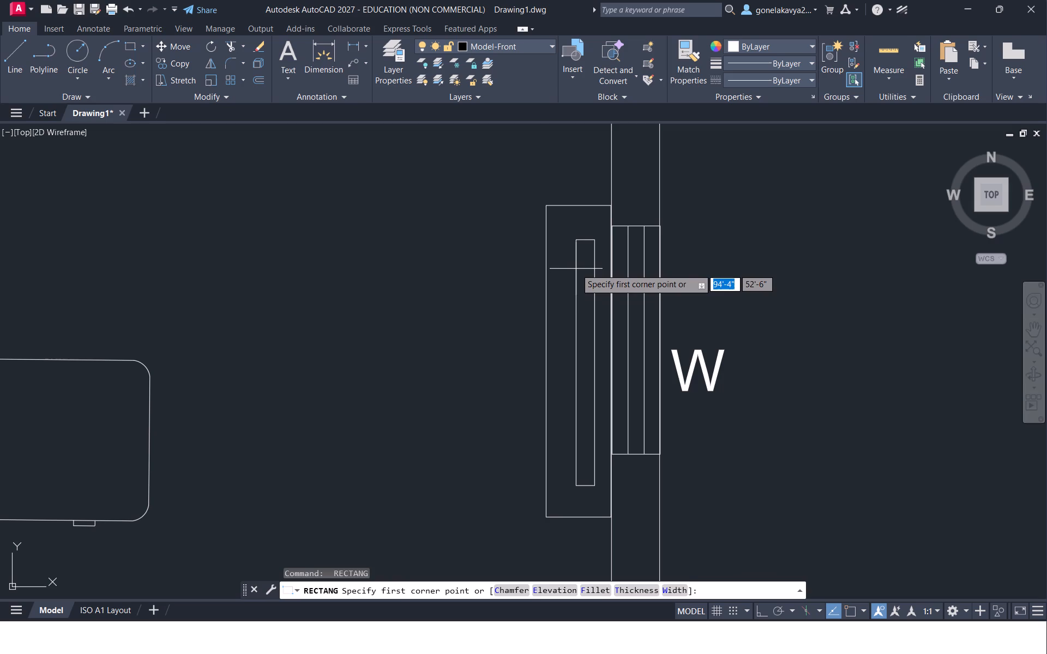
pyautogui.click(576, 269)
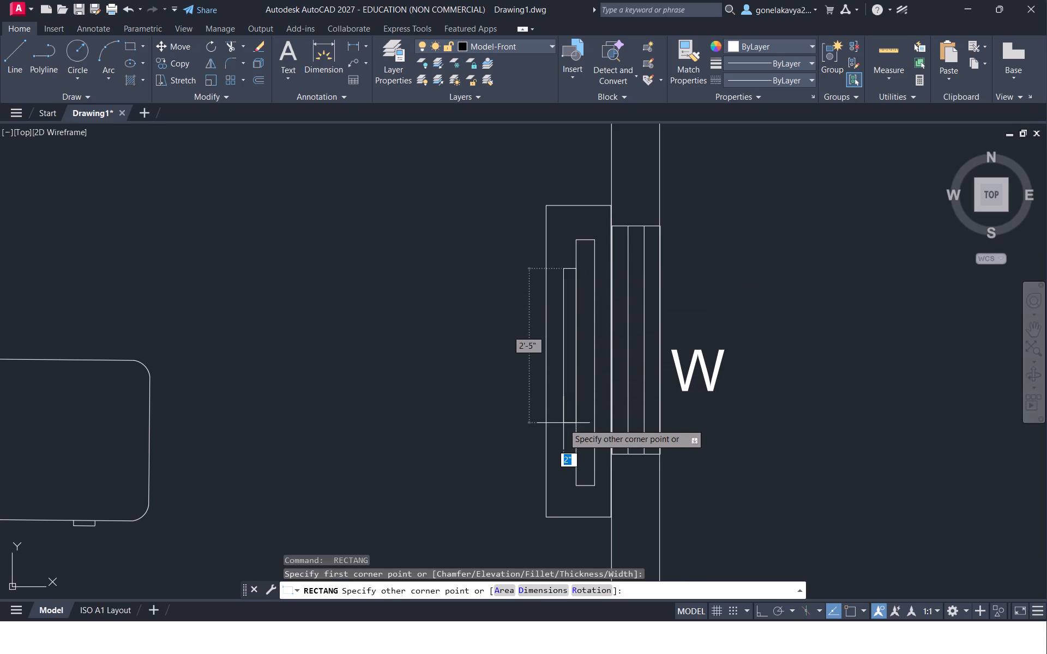
pyautogui.click(568, 457)
pyautogui.press('Escape')
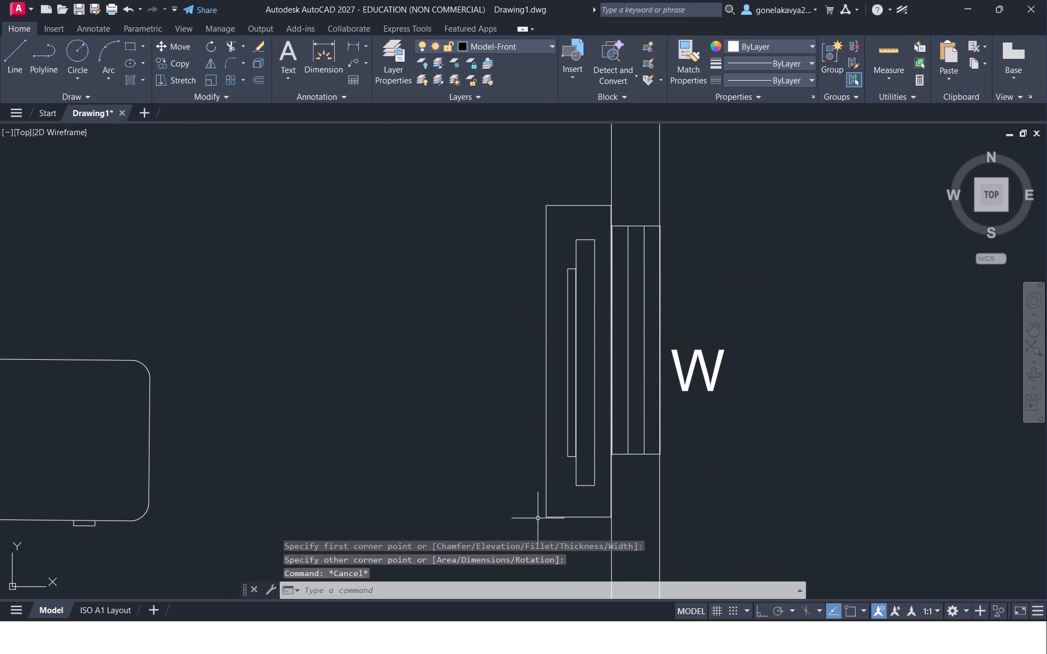
# Delete all the loose plants, fixtures, doors and window pieces scattered to the left of the first floor plan.
pyautogui.scroll(-2, 545, 506)
pyautogui.moveTo(500, 518); pyautogui.dragTo(529, 349, button='middle')
pyautogui.scroll(-1, 527, 352)
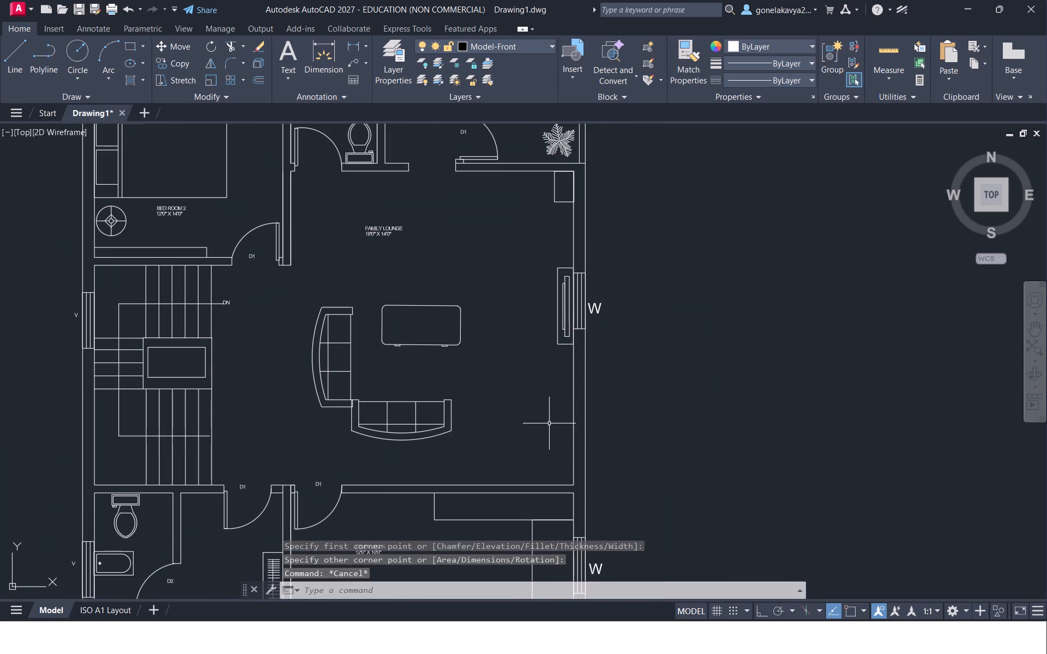
pyautogui.scroll(-1, 549, 423)
pyautogui.moveTo(547, 439); pyautogui.dragTo(573, 341, button='middle')
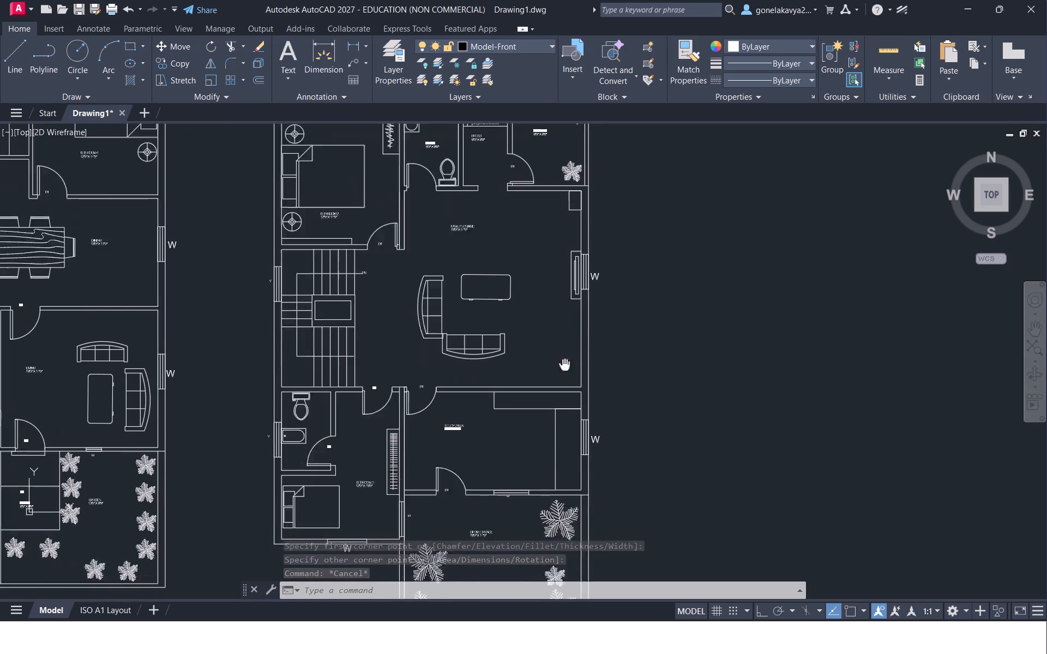
pyautogui.moveTo(573, 341); pyautogui.dragTo(594, 290, button='middle')
pyautogui.scroll(-1, 594, 289)
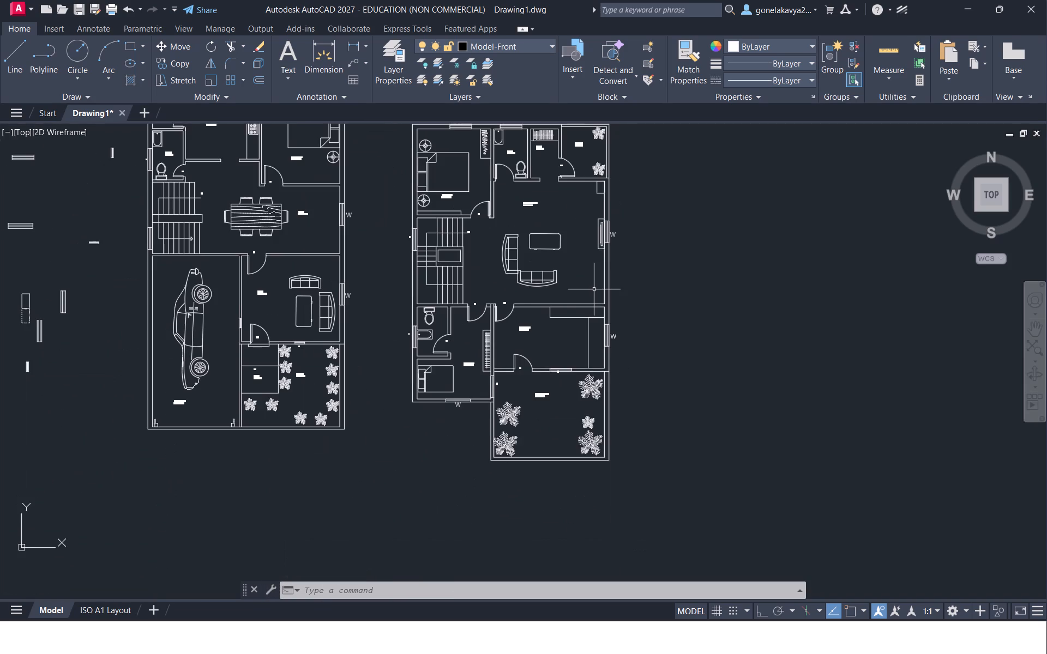
pyautogui.scroll(-1, 594, 289)
pyautogui.moveTo(273, 399); pyautogui.dragTo(496, 423, button='middle')
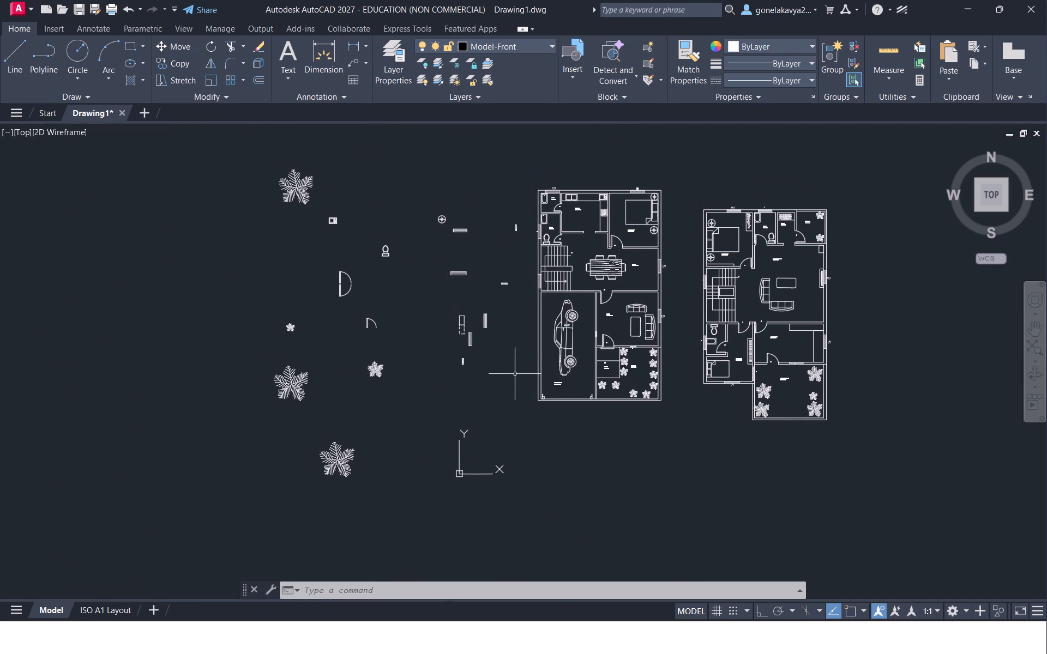
pyautogui.moveTo(518, 365); pyautogui.dragTo(307, 138)
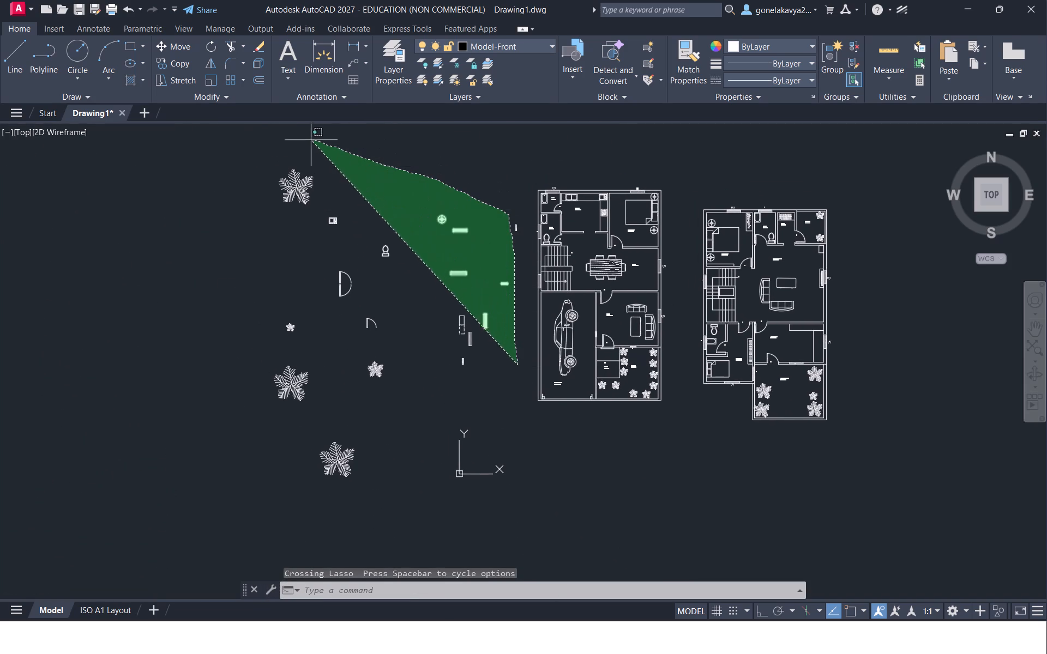
pyautogui.moveTo(307, 138); pyautogui.dragTo(331, 568)
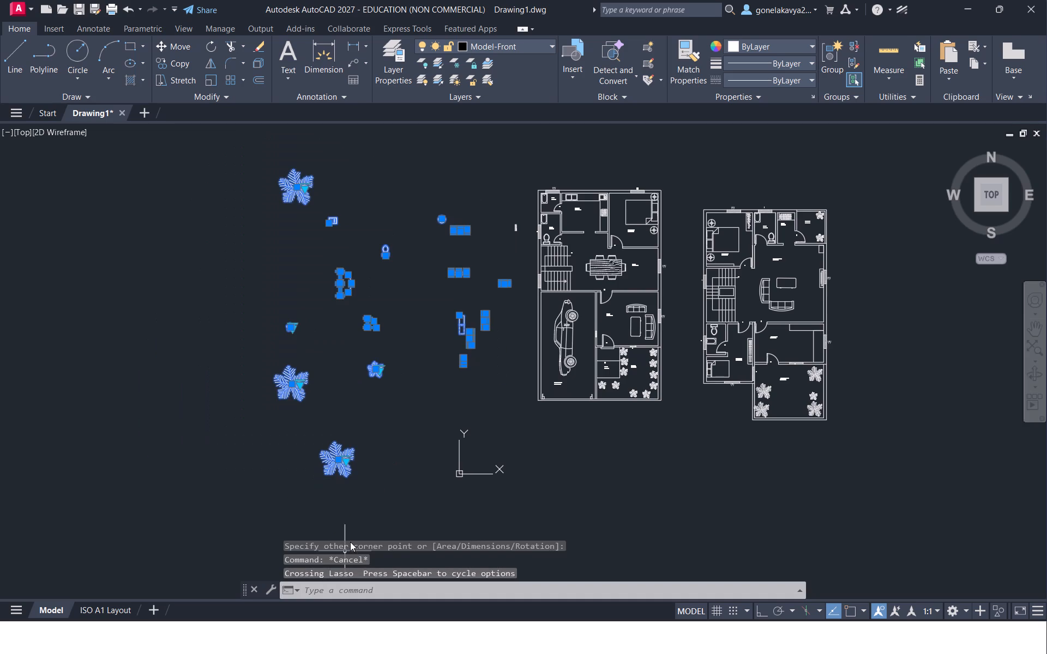
pyautogui.press('Delete')
pyautogui.moveTo(516, 263); pyautogui.dragTo(529, 183)
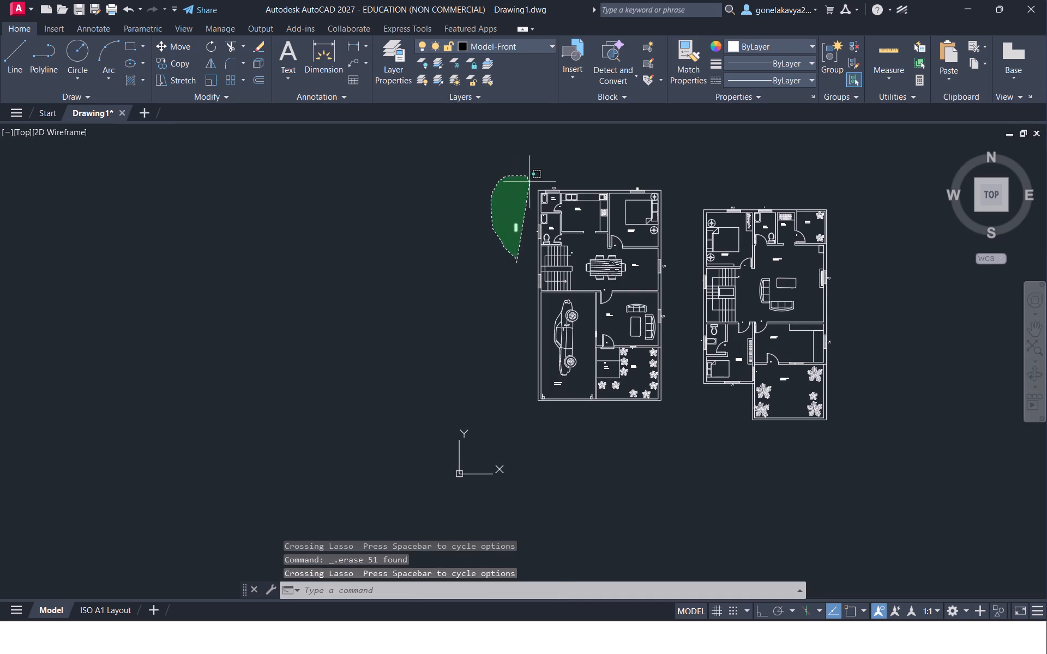
pyautogui.moveTo(529, 183); pyautogui.dragTo(531, 190)
pyautogui.press('Delete')
# Delete the remaining small stray object farther away, above and left of the first floor plan.
pyautogui.scroll(-1, 456, 368)
pyautogui.moveTo(449, 374); pyautogui.dragTo(434, 354, button='middle')
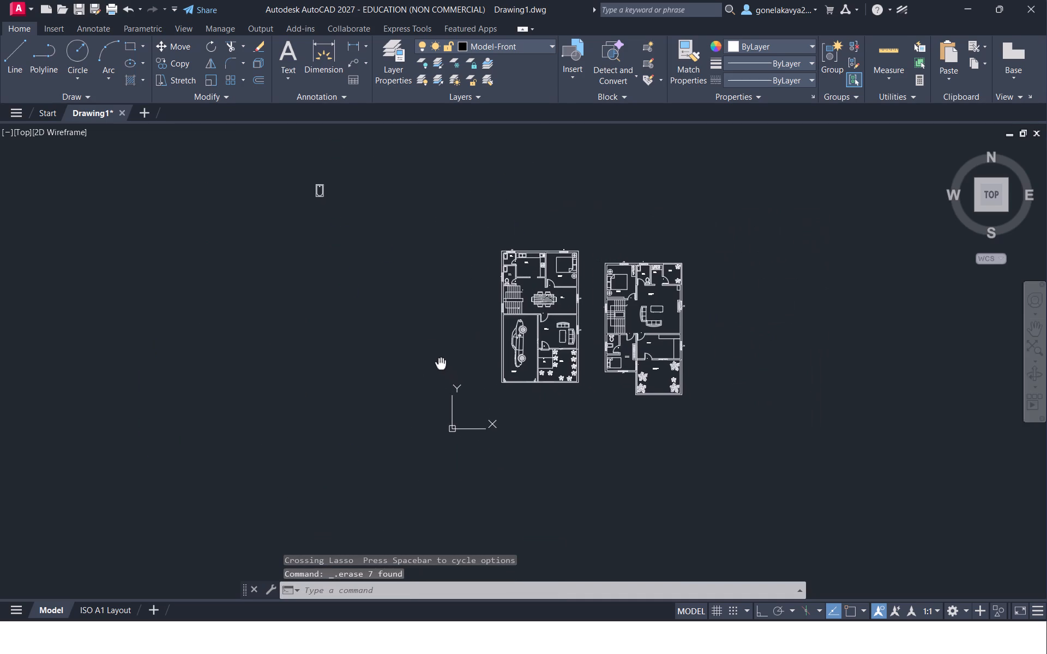
pyautogui.moveTo(434, 354); pyautogui.dragTo(417, 320, button='middle')
pyautogui.scroll(-2, 345, 284)
pyautogui.moveTo(353, 249); pyautogui.dragTo(377, 184)
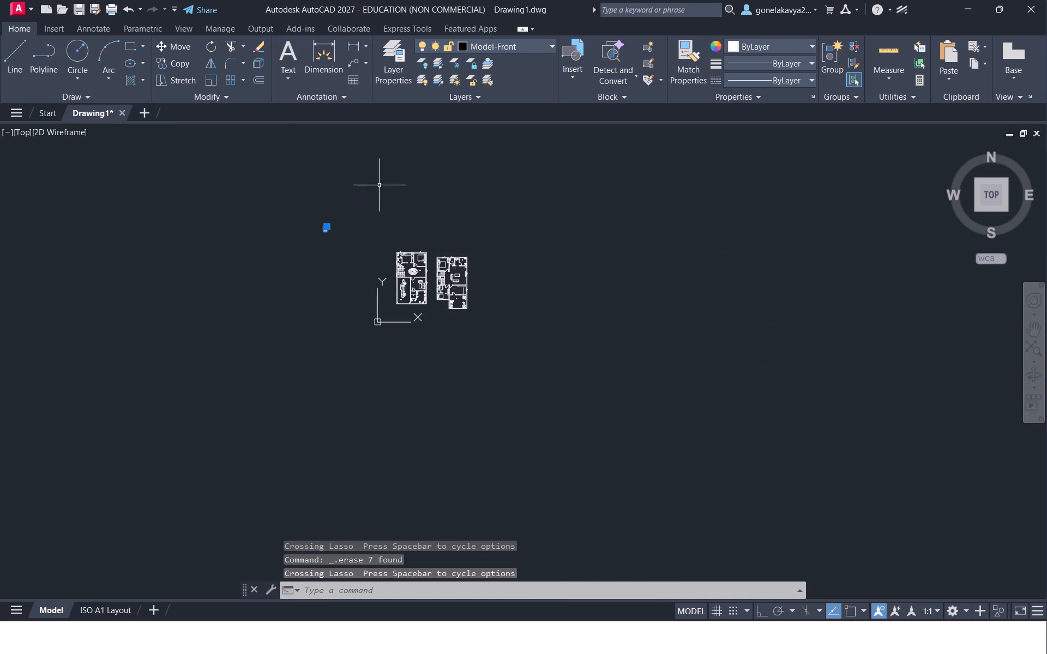
pyautogui.press('Delete')
# Draw a rectangular frame enclosing both floor plans, leaving a clear margin around them.
pyautogui.scroll(3, 410, 331)
pyautogui.moveTo(429, 312); pyautogui.dragTo(409, 524, button='middle')
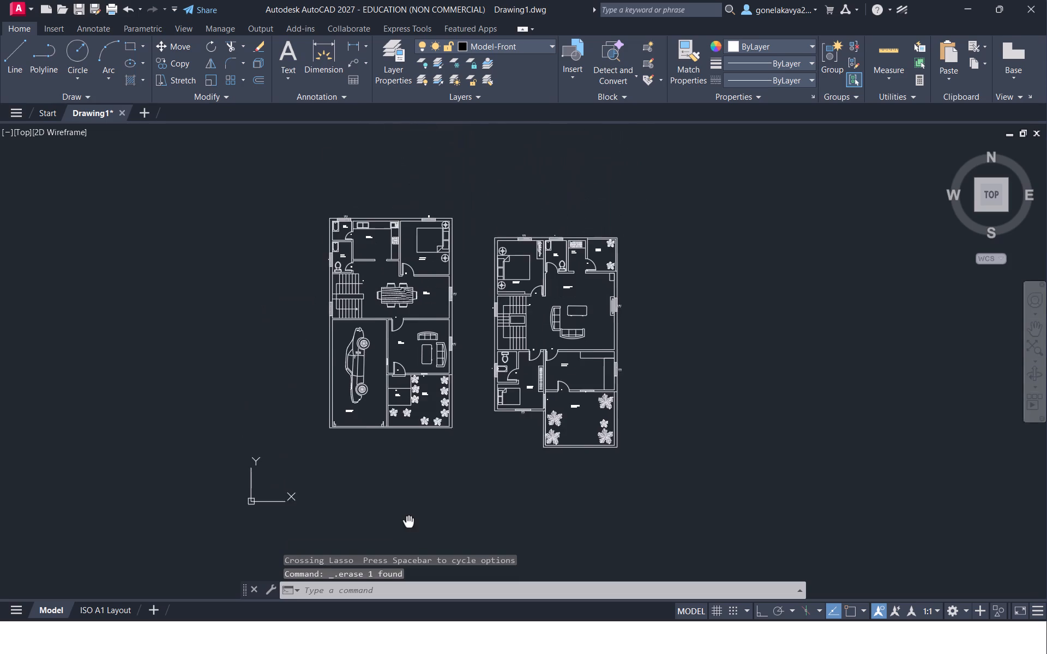
pyautogui.moveTo(409, 524); pyautogui.dragTo(414, 493, button='middle')
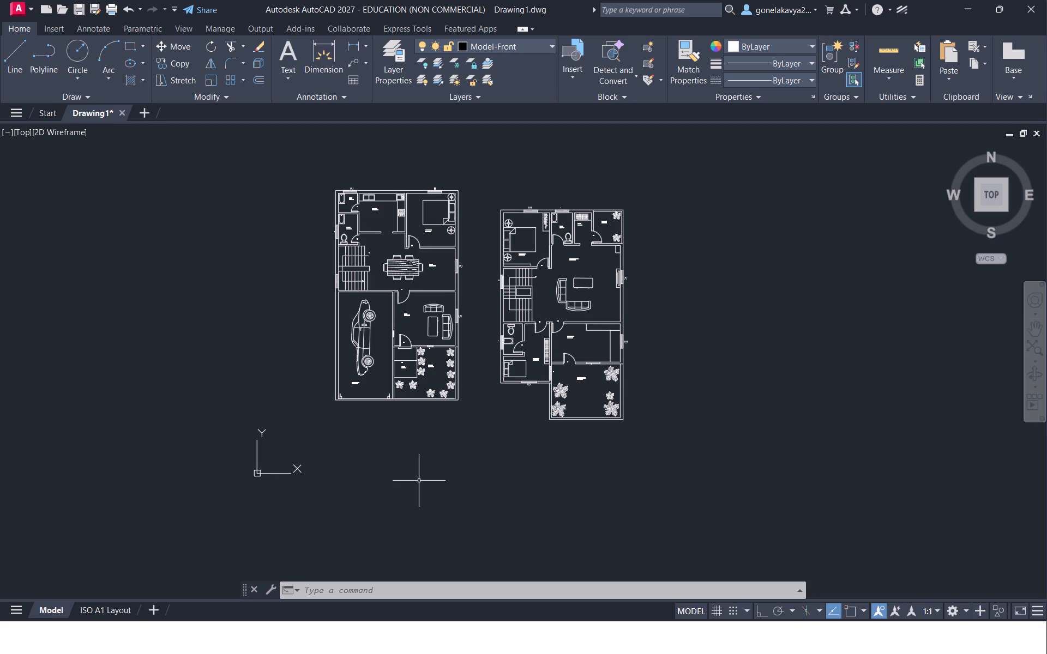
pyautogui.scroll(1, 419, 481)
pyautogui.moveTo(796, 287); pyautogui.dragTo(777, 491, button='middle')
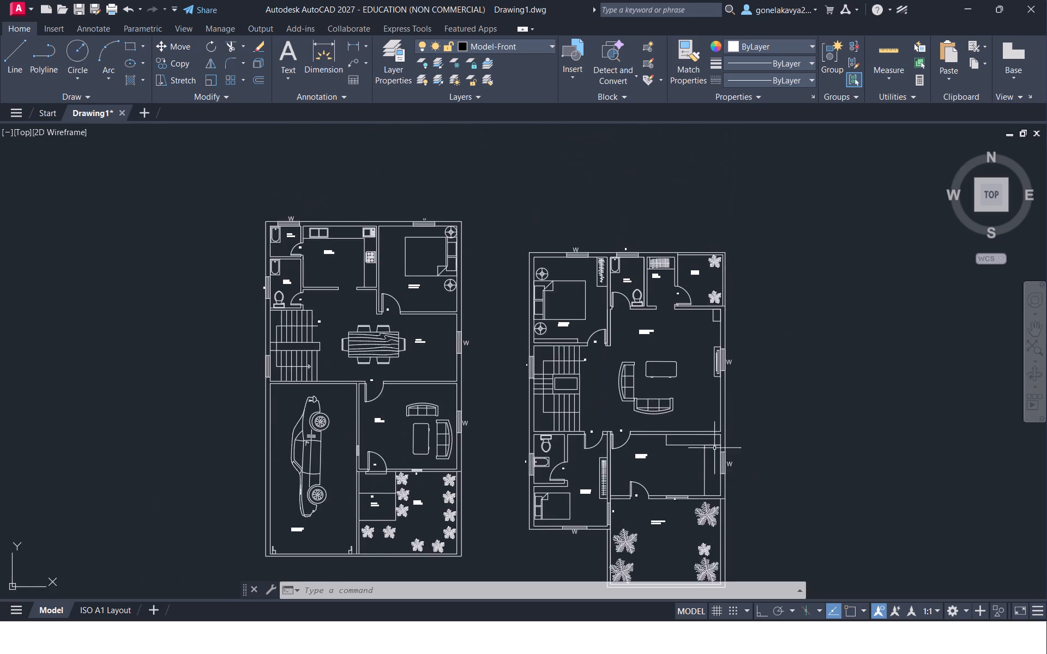
pyautogui.scroll(2, 679, 312)
pyautogui.scroll(-3, 728, 331)
pyautogui.moveTo(737, 382); pyautogui.dragTo(726, 357, button='middle')
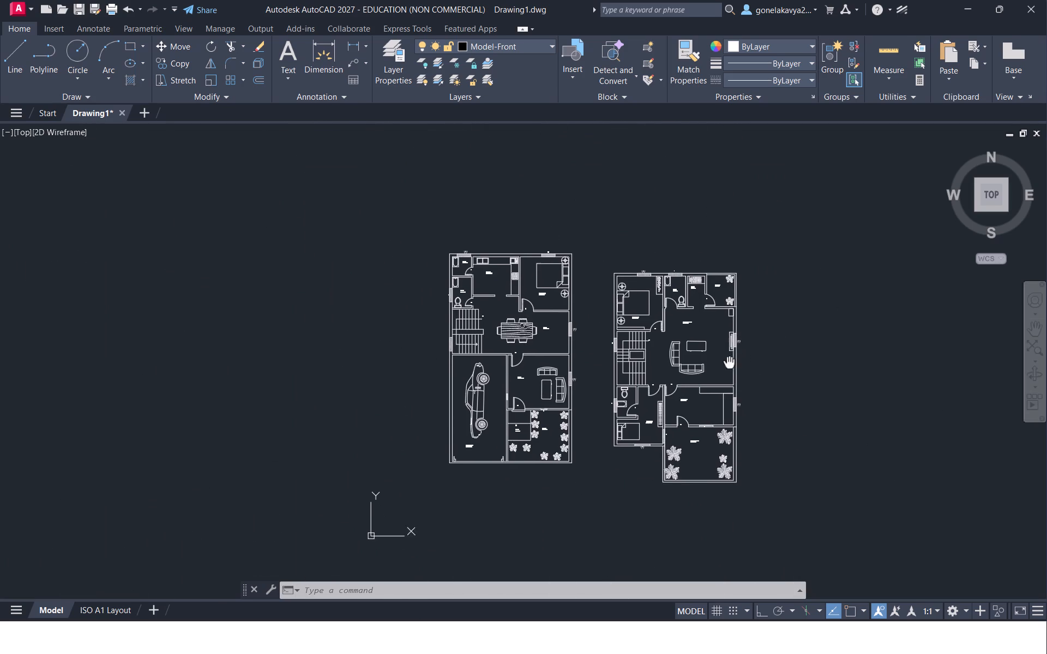
pyautogui.moveTo(726, 357); pyautogui.dragTo(702, 322, button='middle')
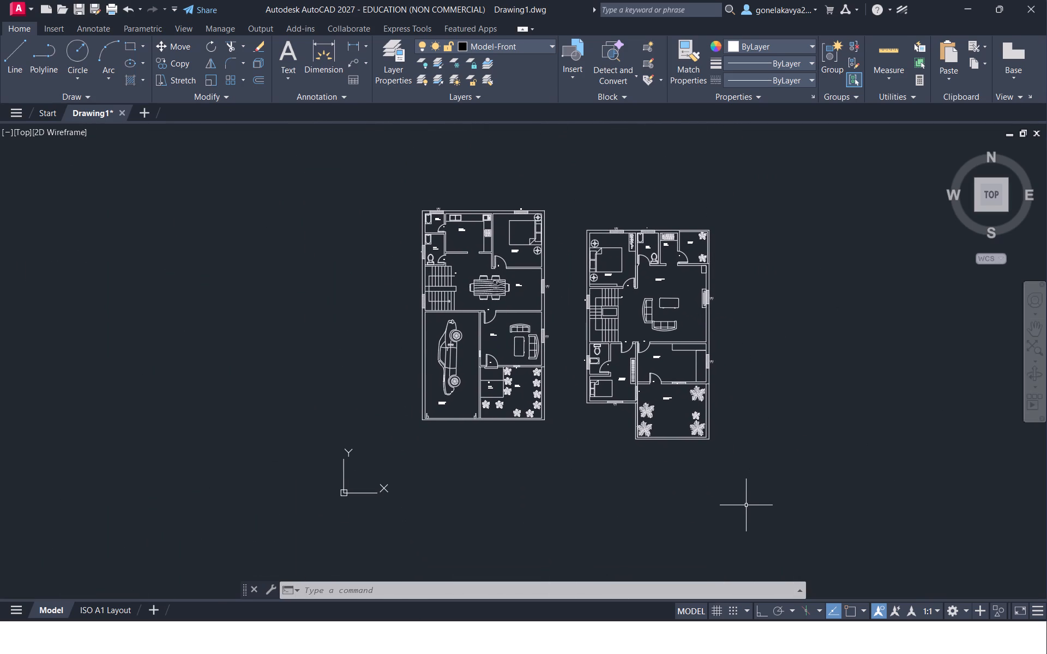
pyautogui.write('RE')
pyautogui.write('C')
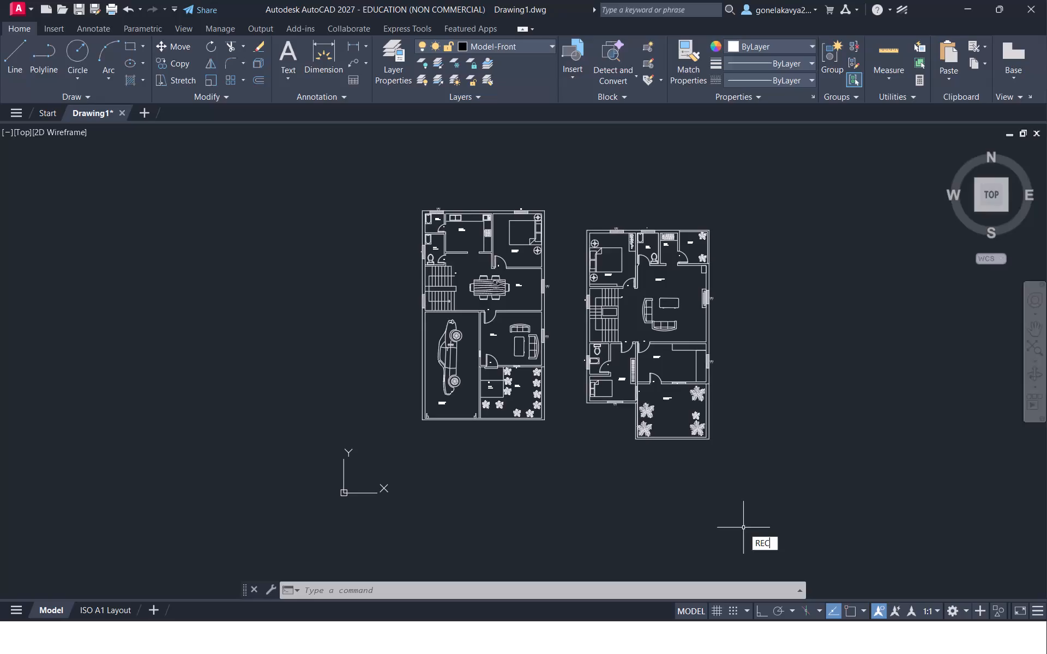
pyautogui.press('space')
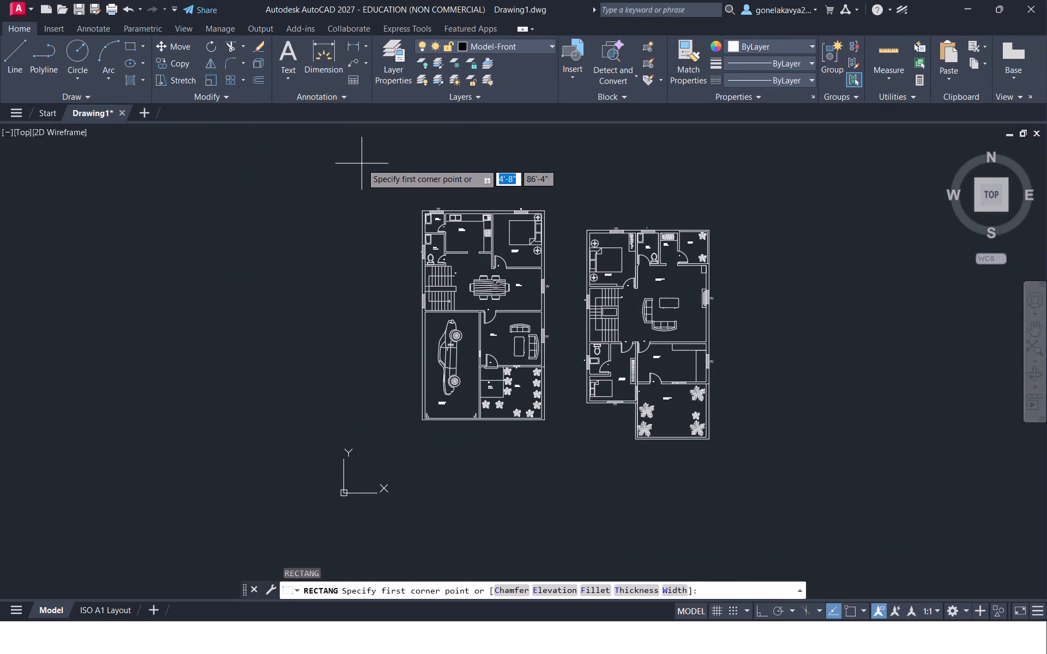
pyautogui.moveTo(364, 162); pyautogui.dragTo(379, 214)
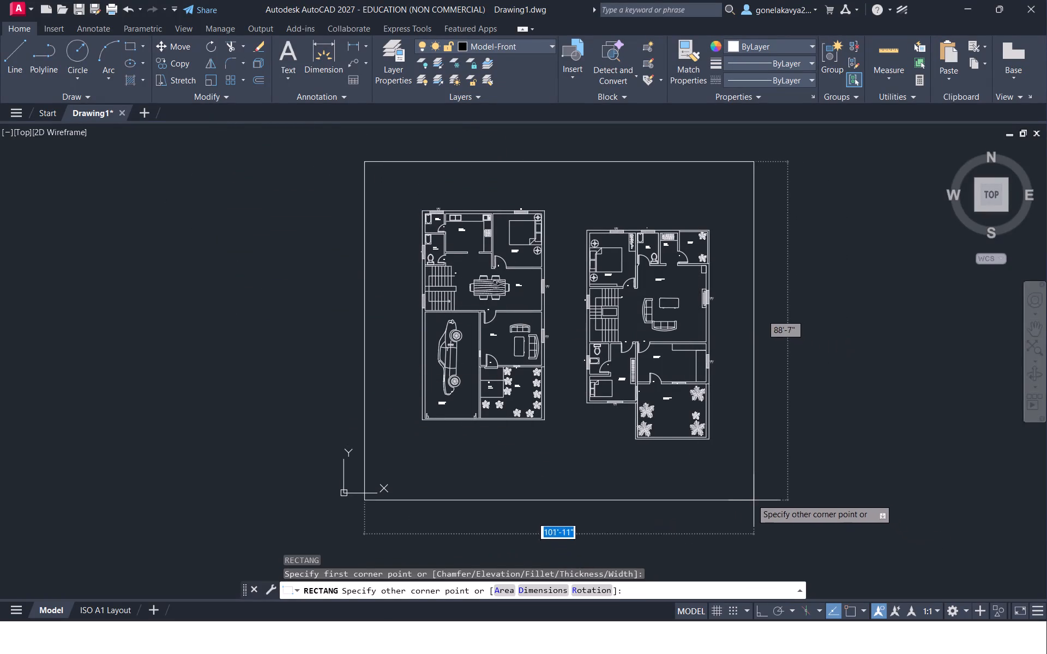
pyautogui.click(749, 480)
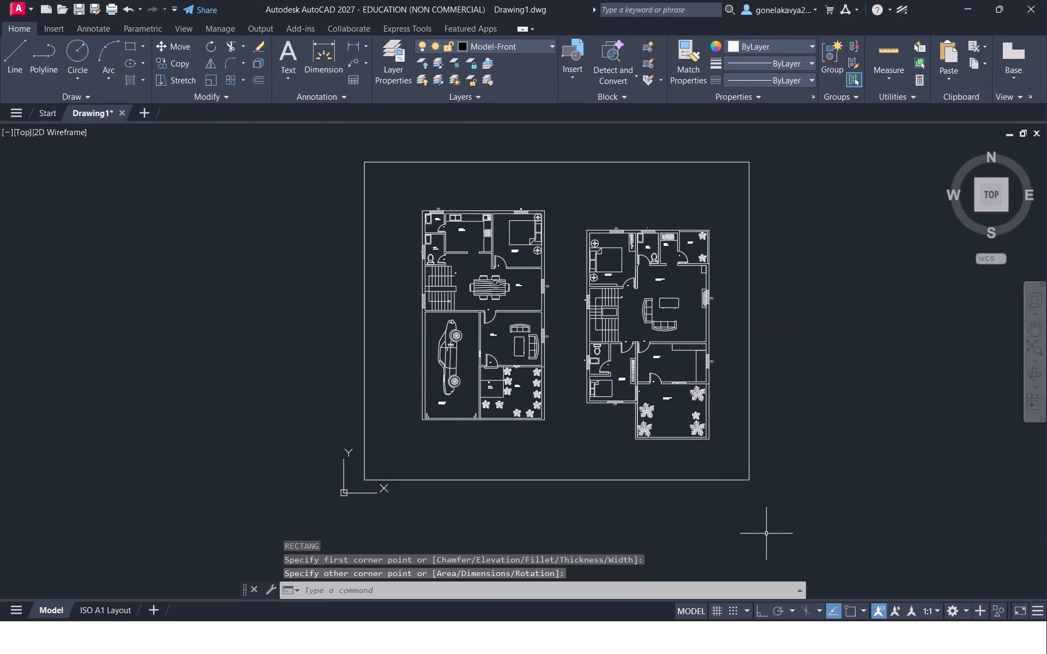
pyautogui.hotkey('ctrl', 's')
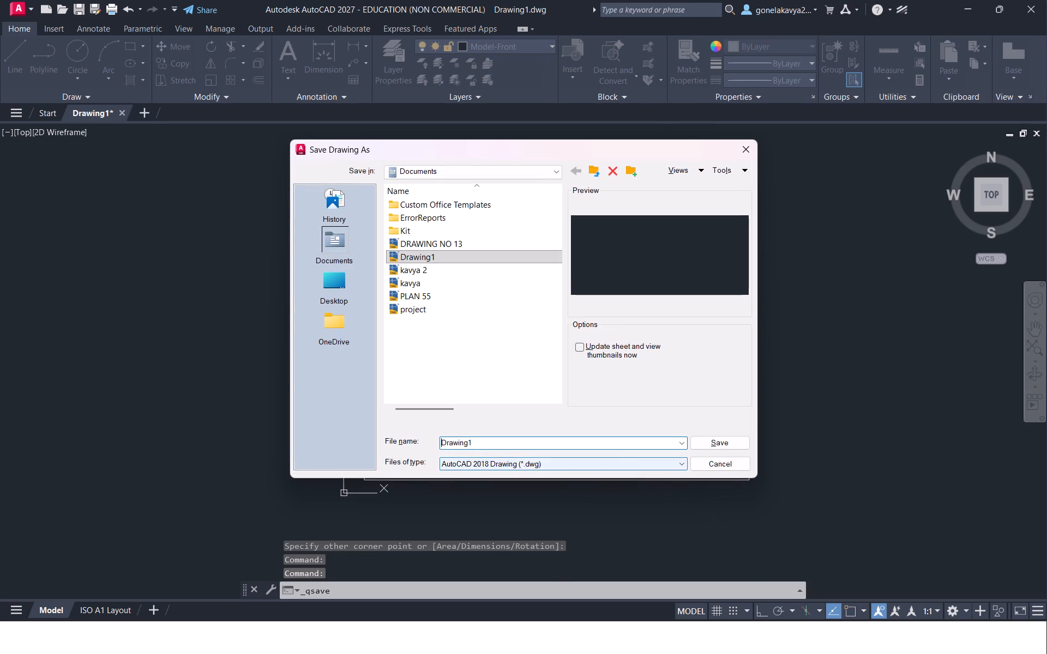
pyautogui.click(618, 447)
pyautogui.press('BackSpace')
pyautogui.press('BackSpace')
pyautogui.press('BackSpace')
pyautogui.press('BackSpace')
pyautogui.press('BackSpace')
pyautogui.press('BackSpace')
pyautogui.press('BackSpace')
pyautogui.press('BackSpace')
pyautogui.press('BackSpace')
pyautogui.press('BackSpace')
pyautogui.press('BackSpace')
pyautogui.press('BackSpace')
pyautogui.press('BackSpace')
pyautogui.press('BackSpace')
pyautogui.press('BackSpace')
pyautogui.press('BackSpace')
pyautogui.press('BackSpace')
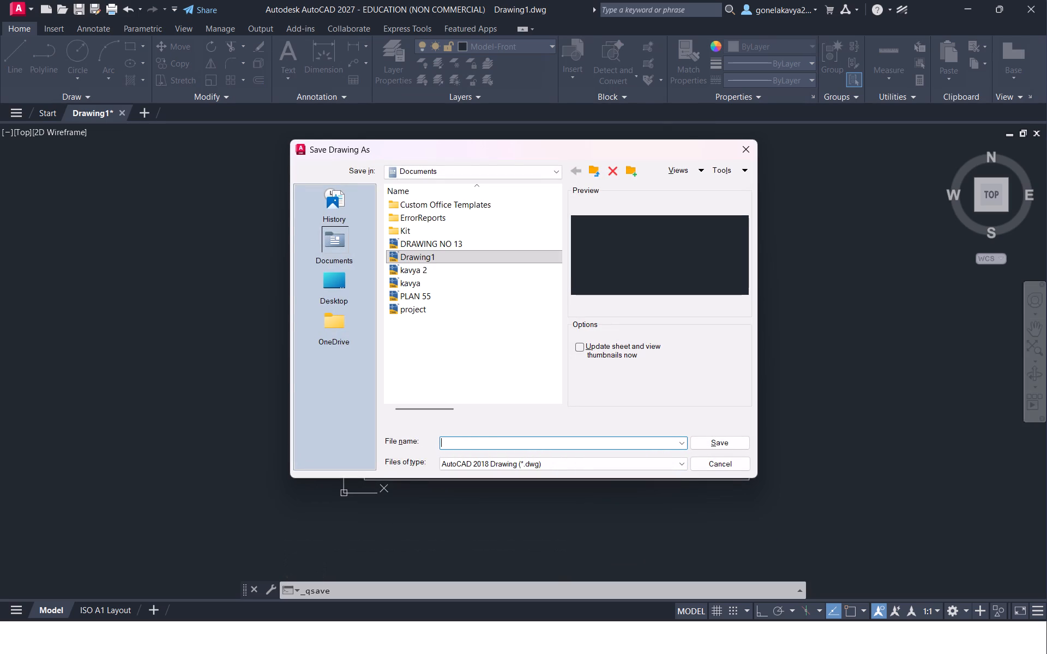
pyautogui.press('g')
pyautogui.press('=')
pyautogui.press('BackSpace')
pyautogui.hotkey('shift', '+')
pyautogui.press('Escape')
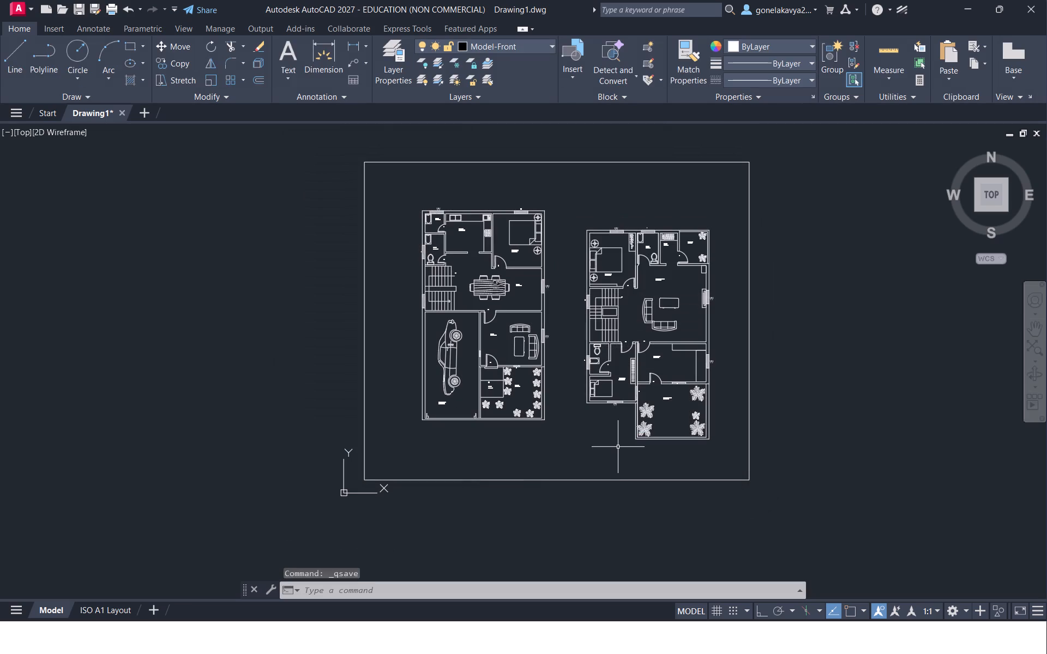
# Save the drawing to the Desktop under the file name G+1 PLAN as an AutoCAD 2018 drawing.
pyautogui.hotkey('ctrl', 's')
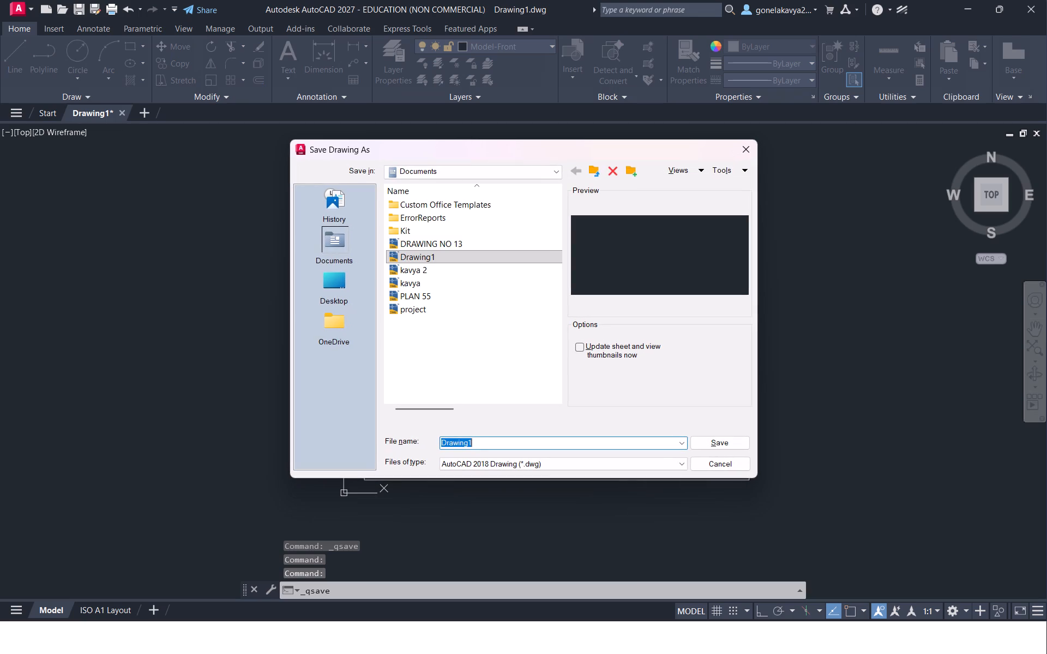
pyautogui.press('BackSpace')
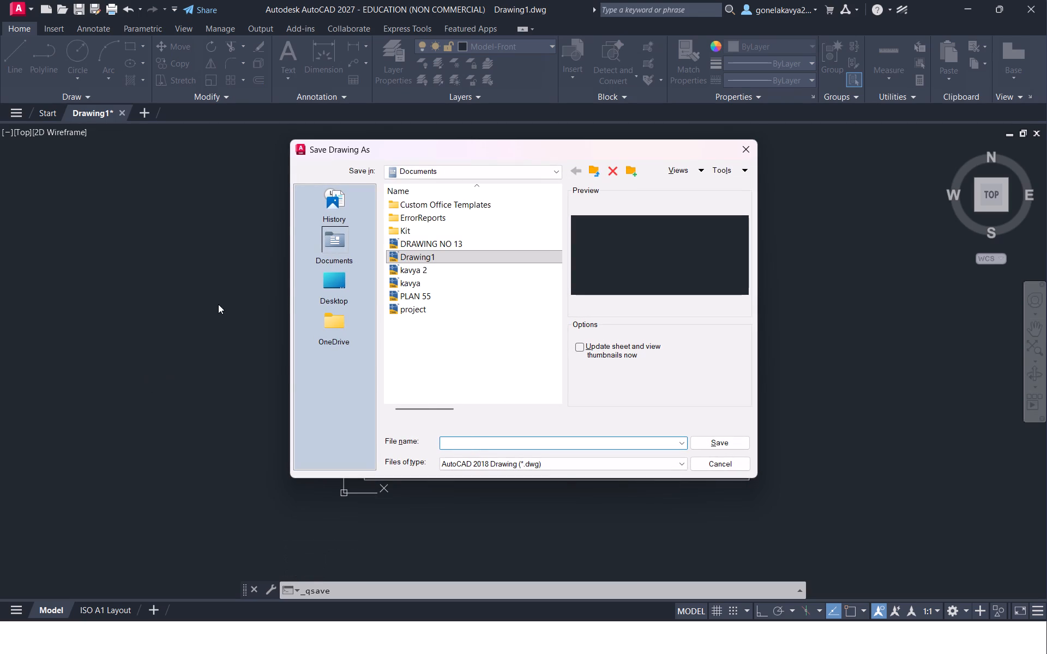
pyautogui.click(340, 288)
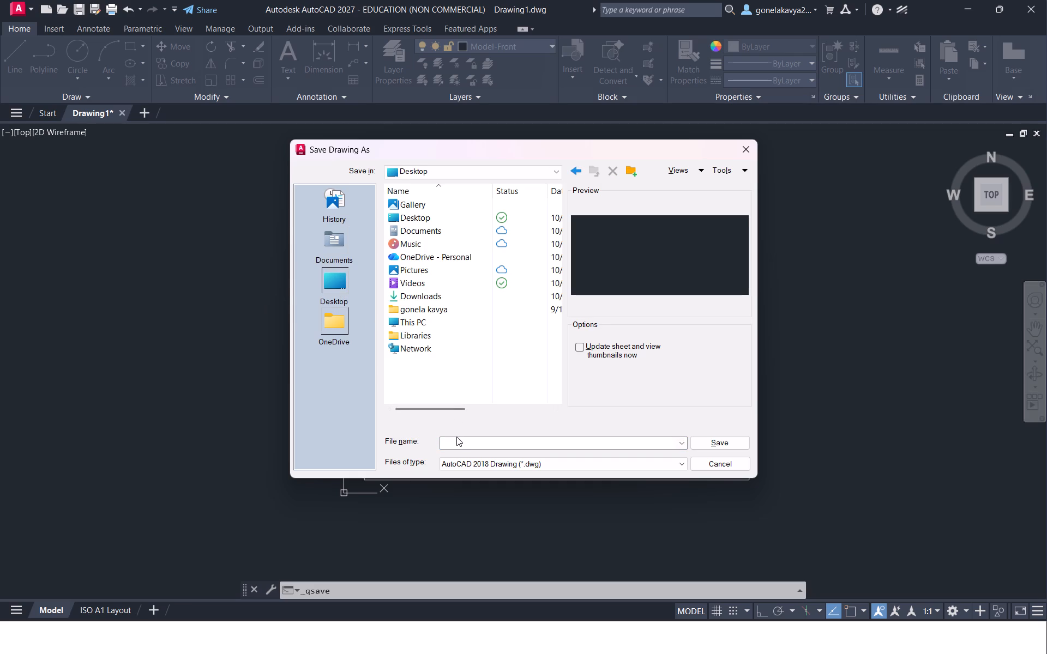
pyautogui.press('g')
pyautogui.hotkey('shift', '+')
pyautogui.press('1')
pyautogui.moveTo(456, 437); pyautogui.dragTo(456, 445)
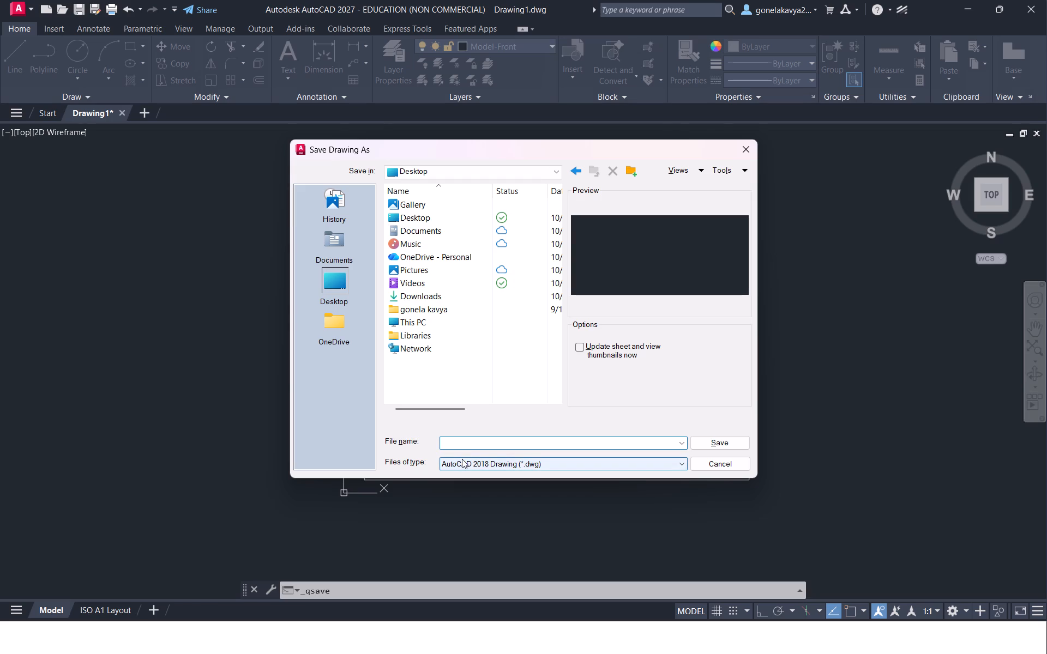
pyautogui.write('G+')
pyautogui.press('1')
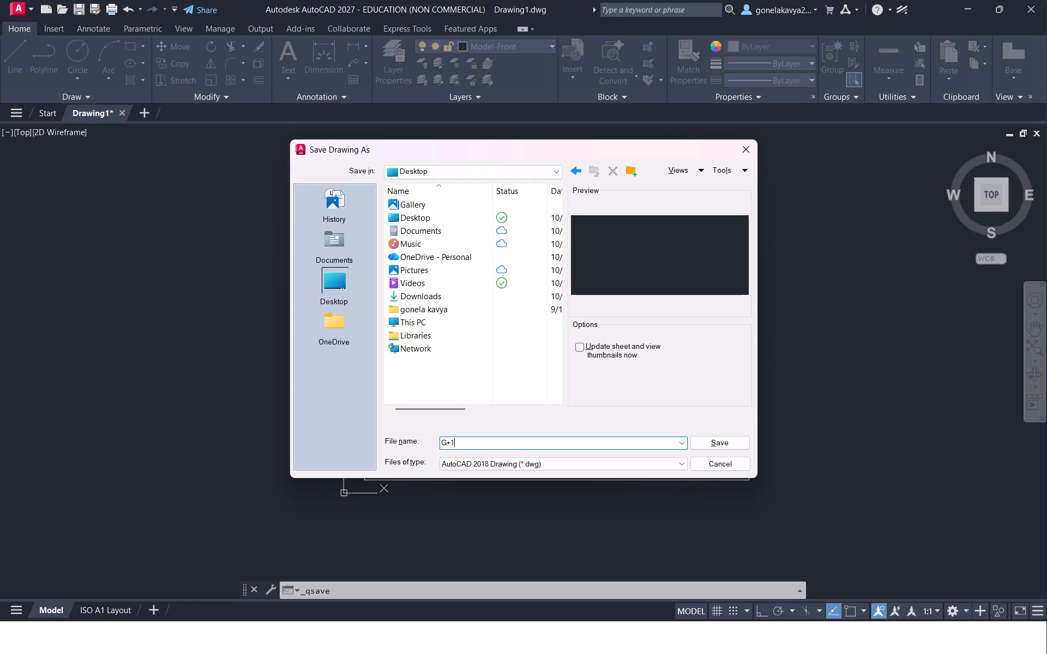
pyautogui.press('space')
pyautogui.write('PLAN')
pyautogui.press('space')
pyautogui.click(330, 287)
pyautogui.click(339, 269)
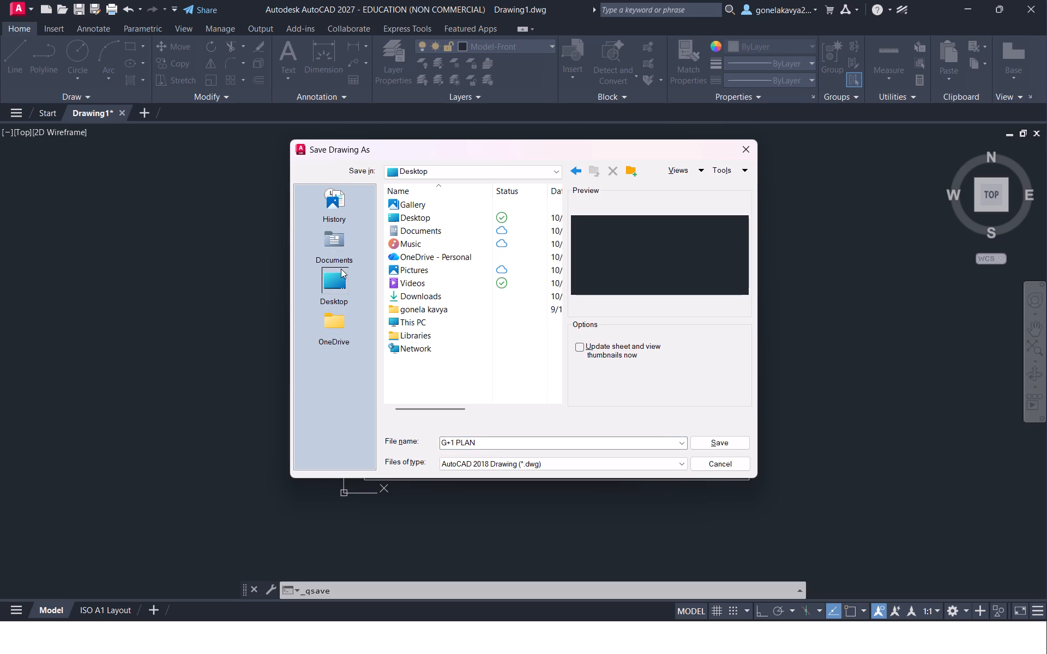
pyautogui.click(708, 443)
# Start plotting the drawing and choose DWG To PDF.pc3 as the plotter.
pyautogui.scroll(-2, 692, 441)
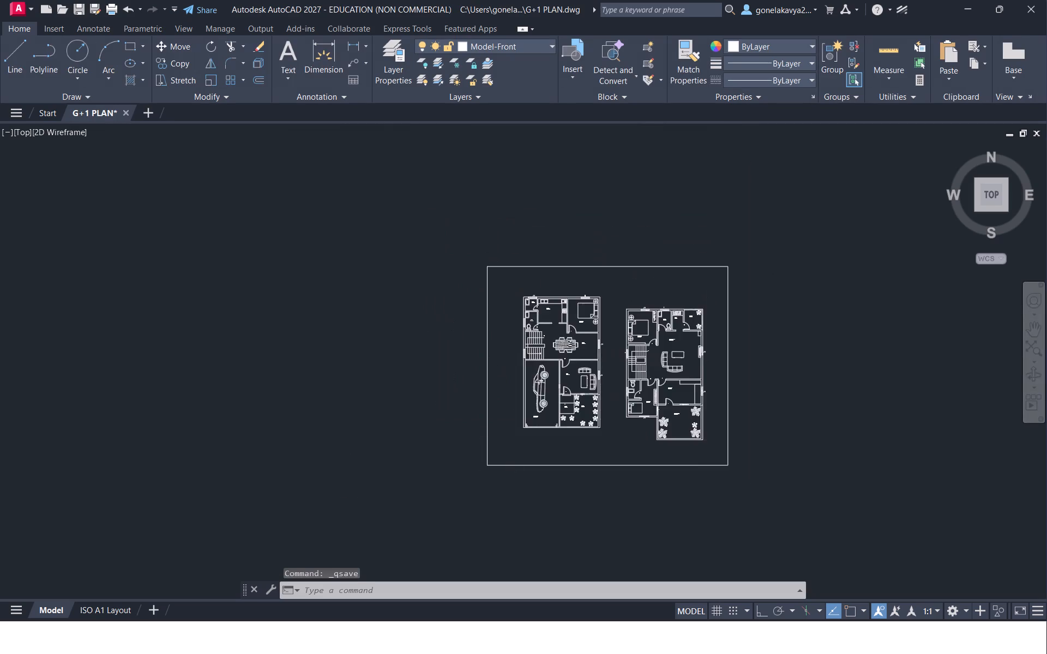
pyautogui.scroll(-1, 692, 441)
pyautogui.moveTo(660, 469); pyautogui.dragTo(492, 410, button='middle')
pyautogui.scroll(2, 495, 409)
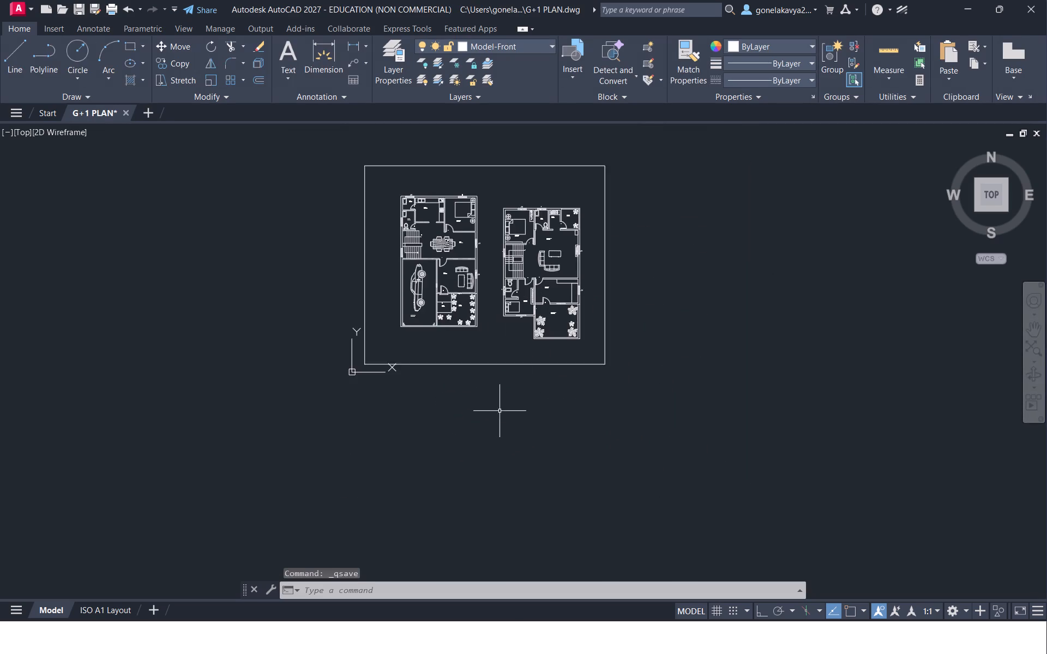
pyautogui.moveTo(506, 417); pyautogui.dragTo(509, 465, button='middle')
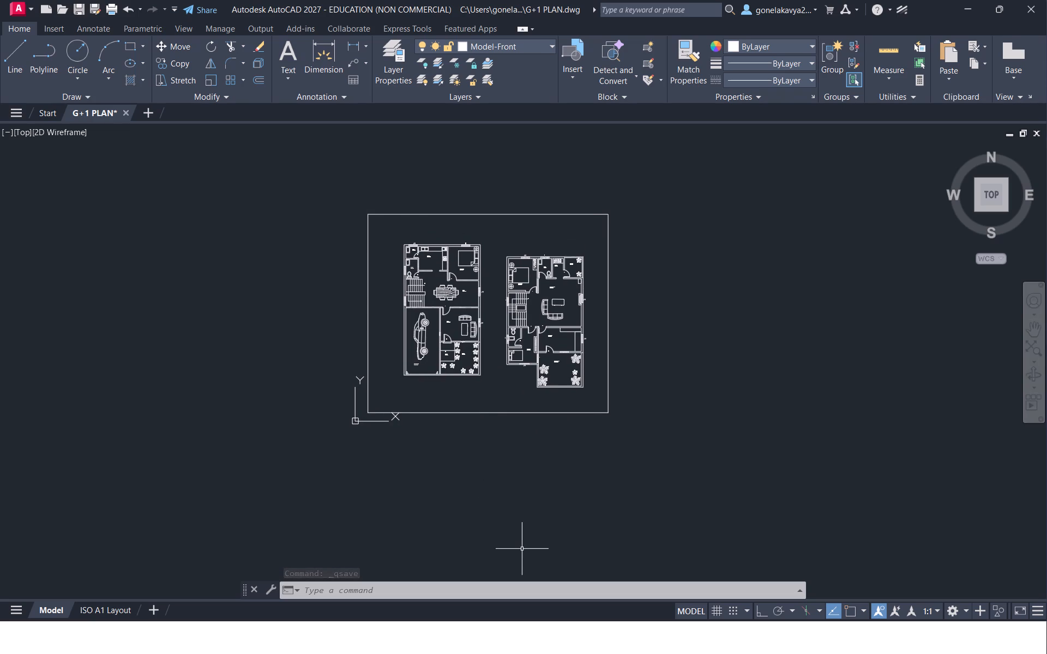
pyautogui.write('PLO')
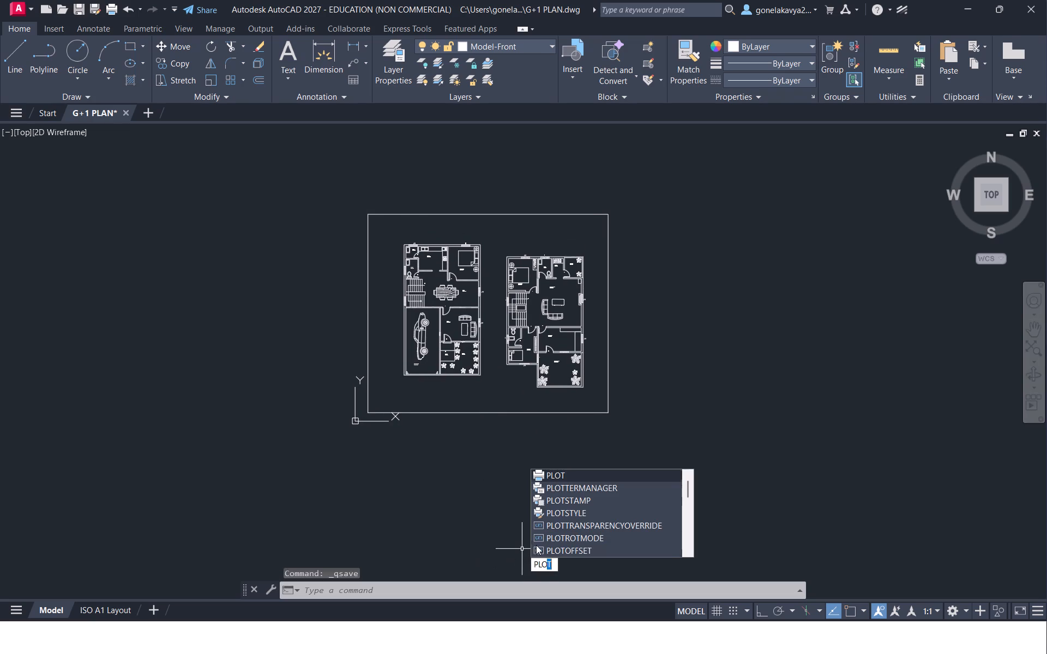
pyautogui.click(622, 478)
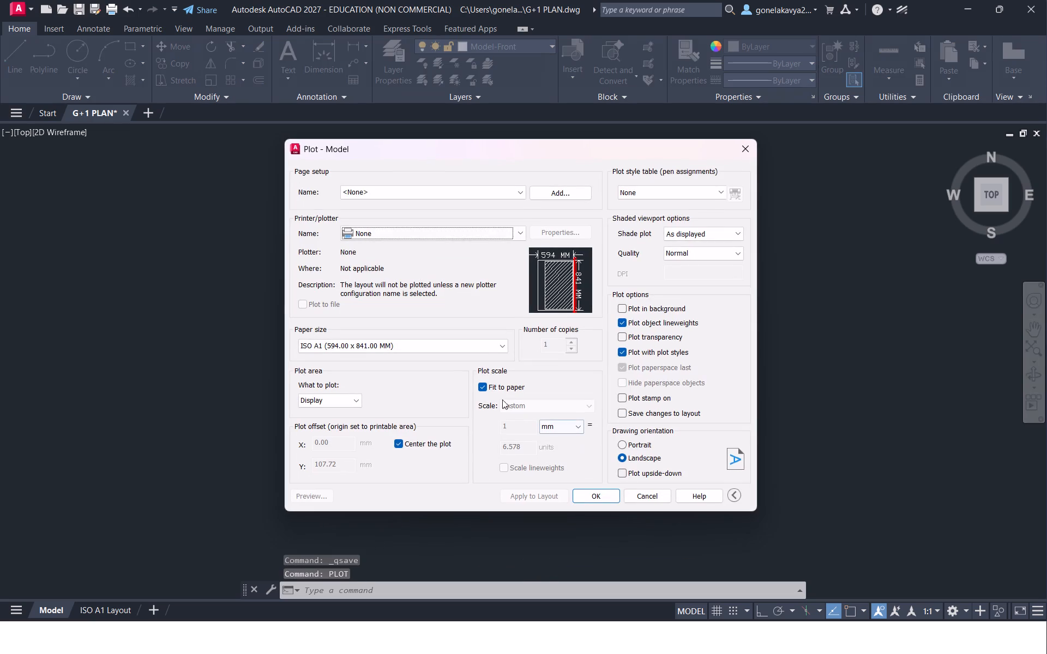
pyautogui.click(382, 232)
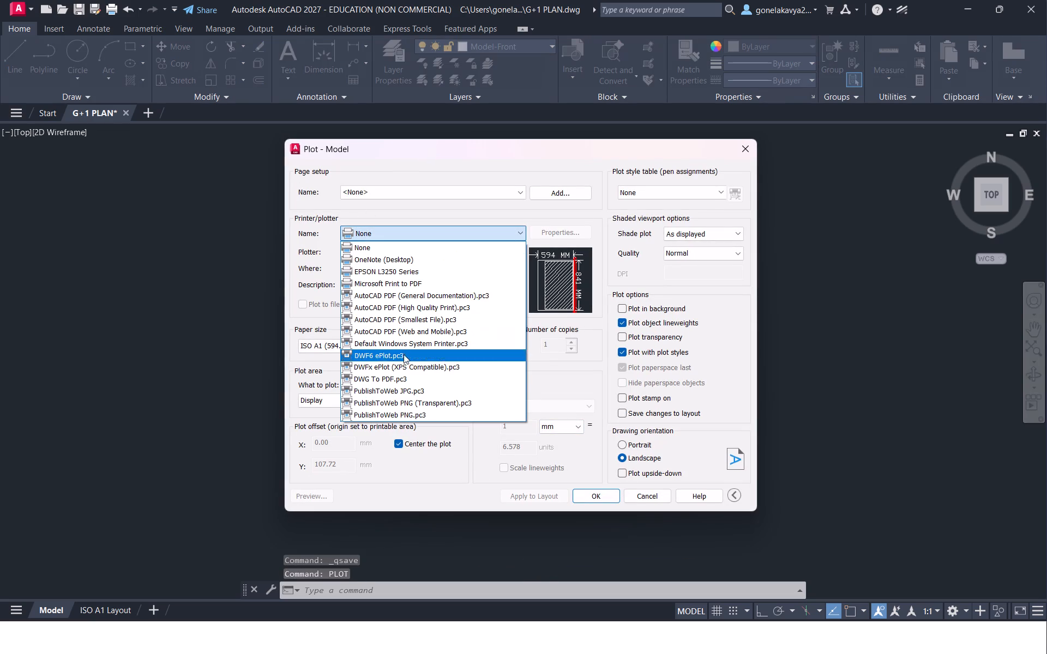
pyautogui.click(404, 375)
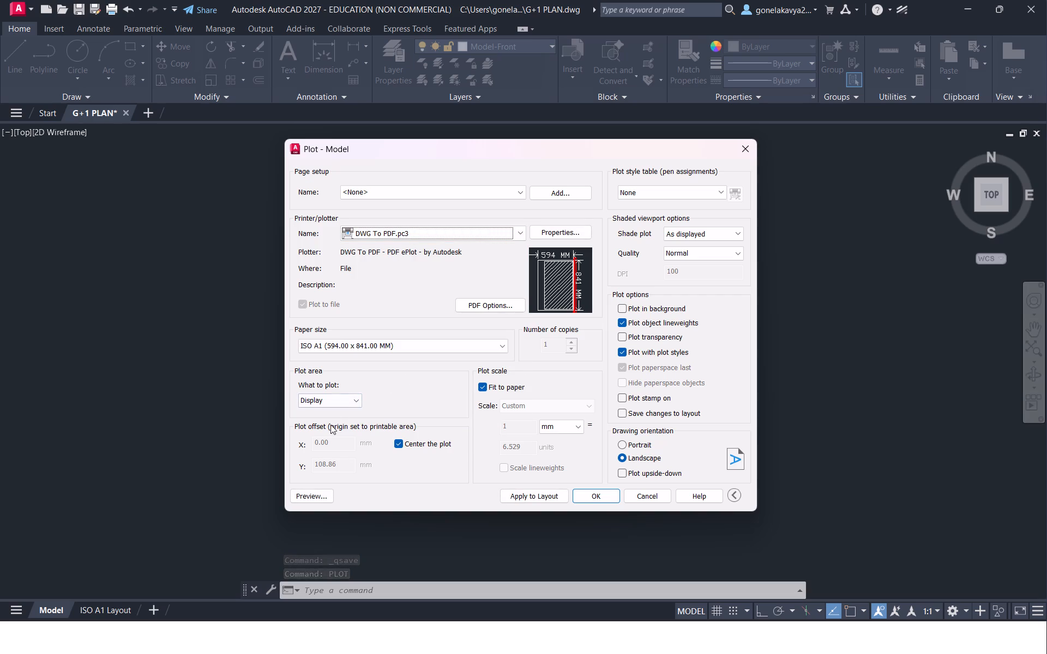
# Set the plot area to Window, with a window slightly larger than the rectangular frame around both floor plans.
pyautogui.click(342, 405)
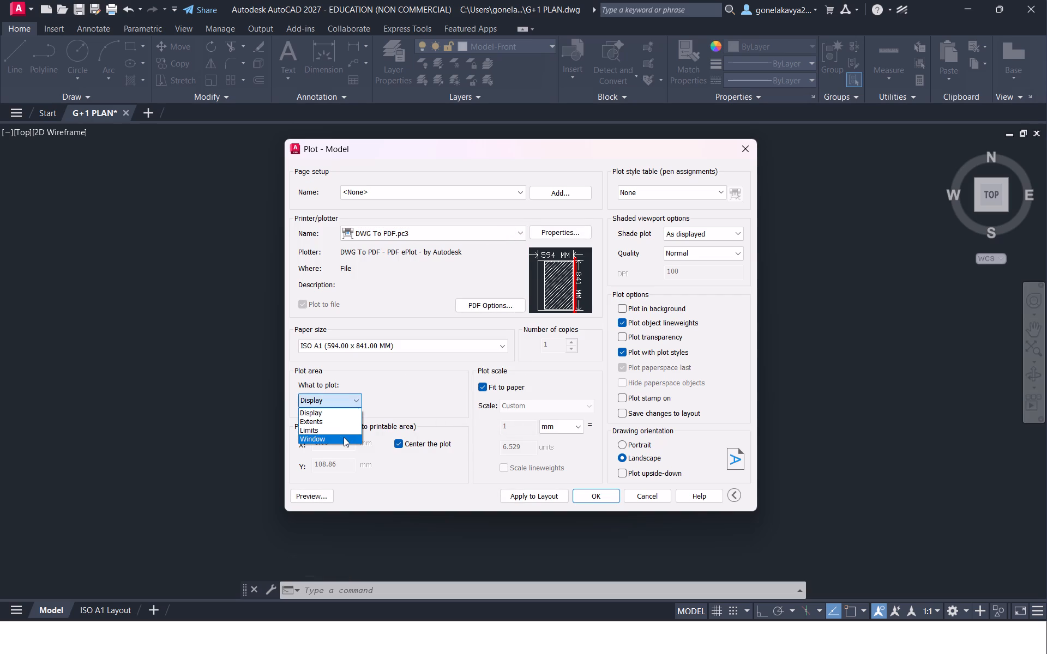
pyautogui.click(345, 437)
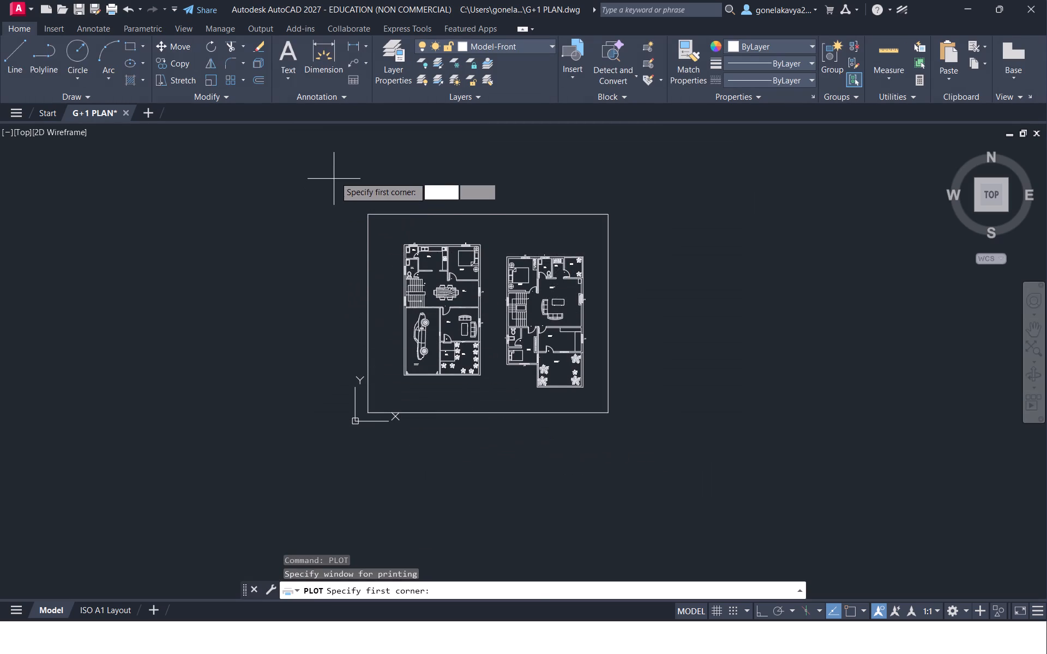
pyautogui.moveTo(336, 172); pyautogui.dragTo(337, 218)
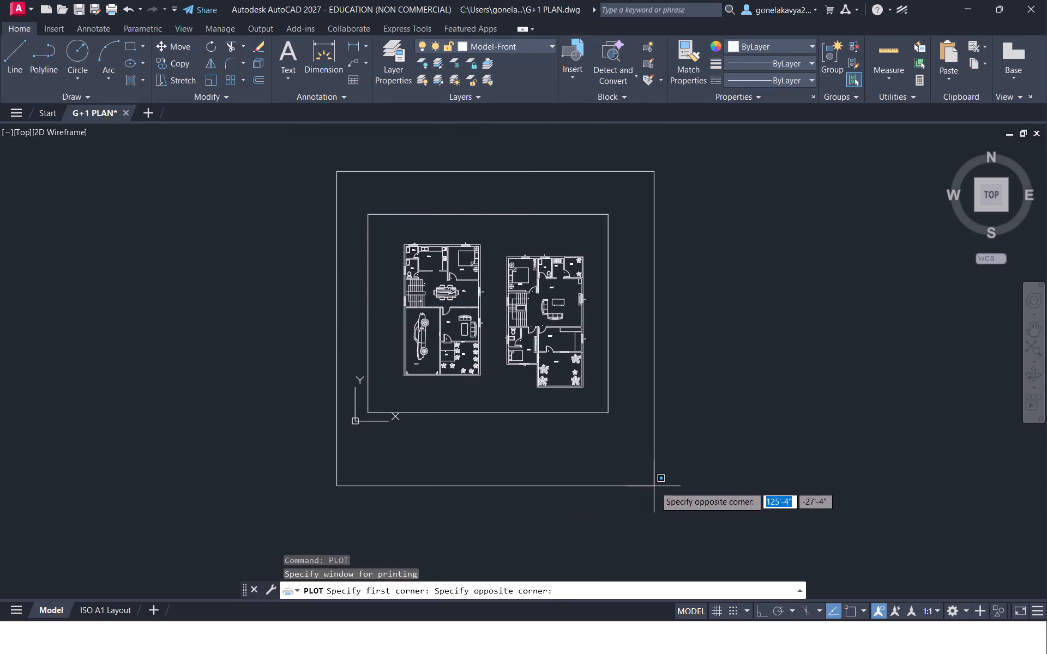
pyautogui.click(655, 486)
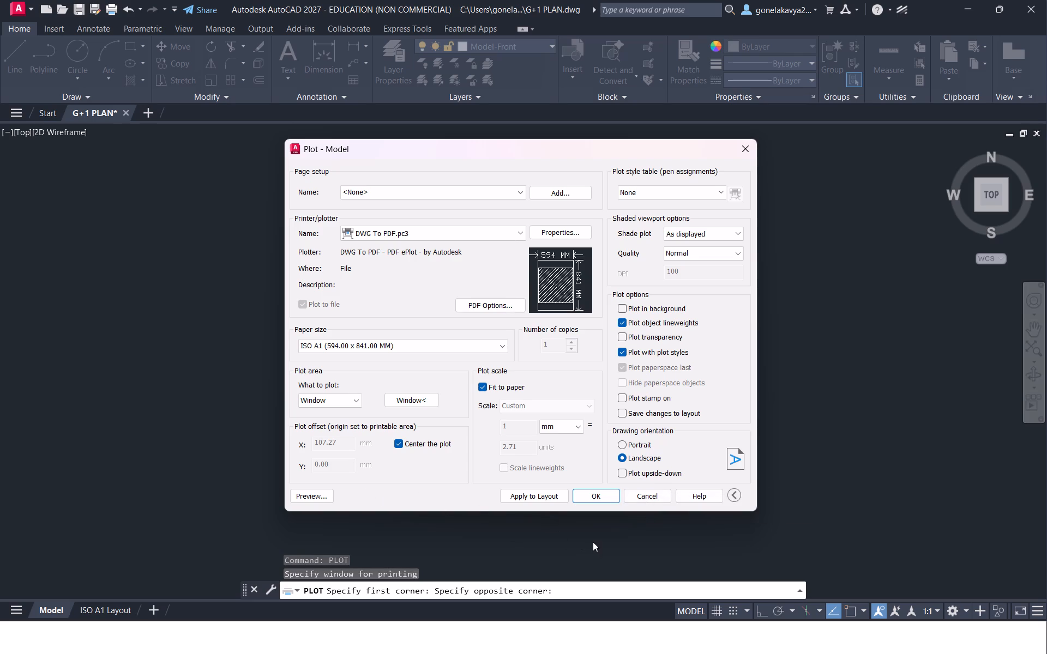
# Plot the drawing to a PDF on the Desktop under the file name PDF PDF PLAN G+1, and close the resulting PDF.
pyautogui.click(599, 499)
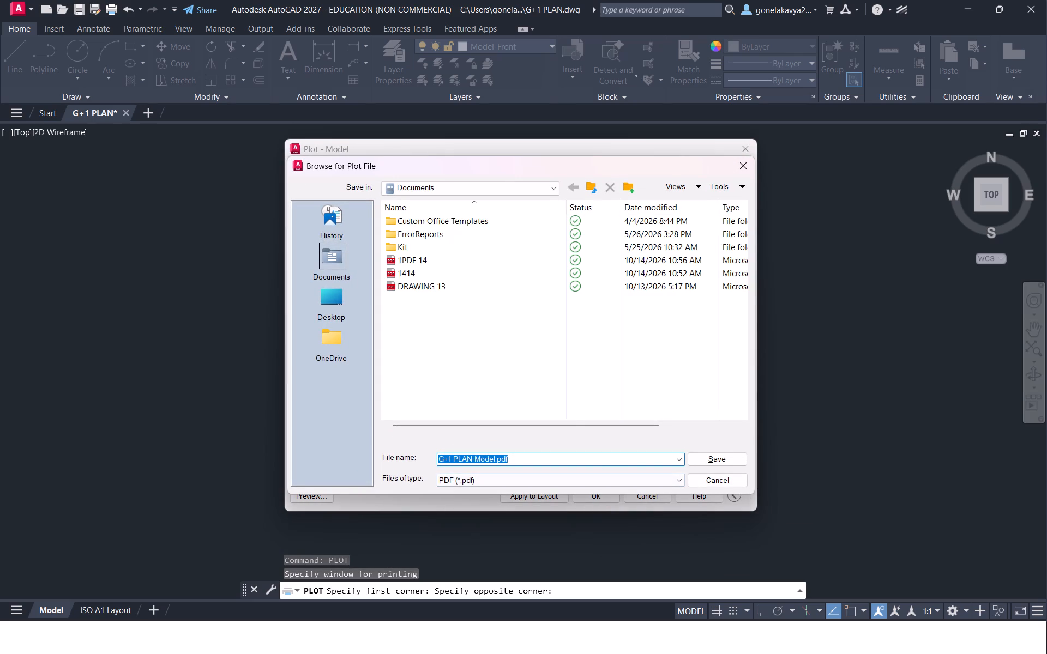
pyautogui.press('BackSpace')
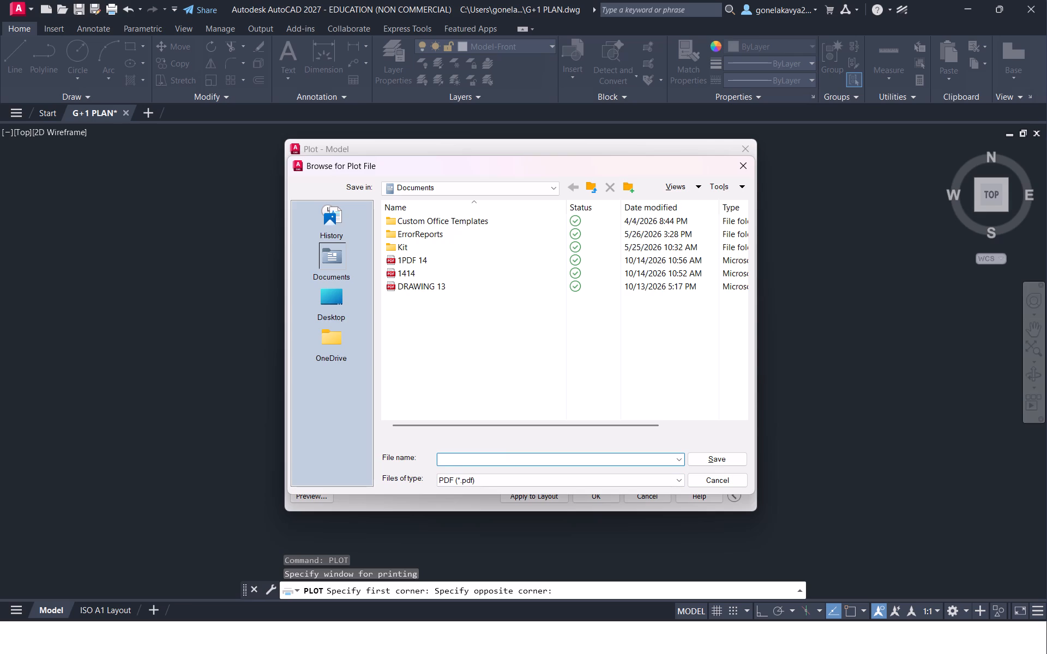
pyautogui.write('PDF')
pyautogui.press('space')
pyautogui.write('PDF')
pyautogui.press('space')
pyautogui.write('PLAN')
pyautogui.press('space')
pyautogui.press('g')
pyautogui.write('+1')
pyautogui.click(341, 311)
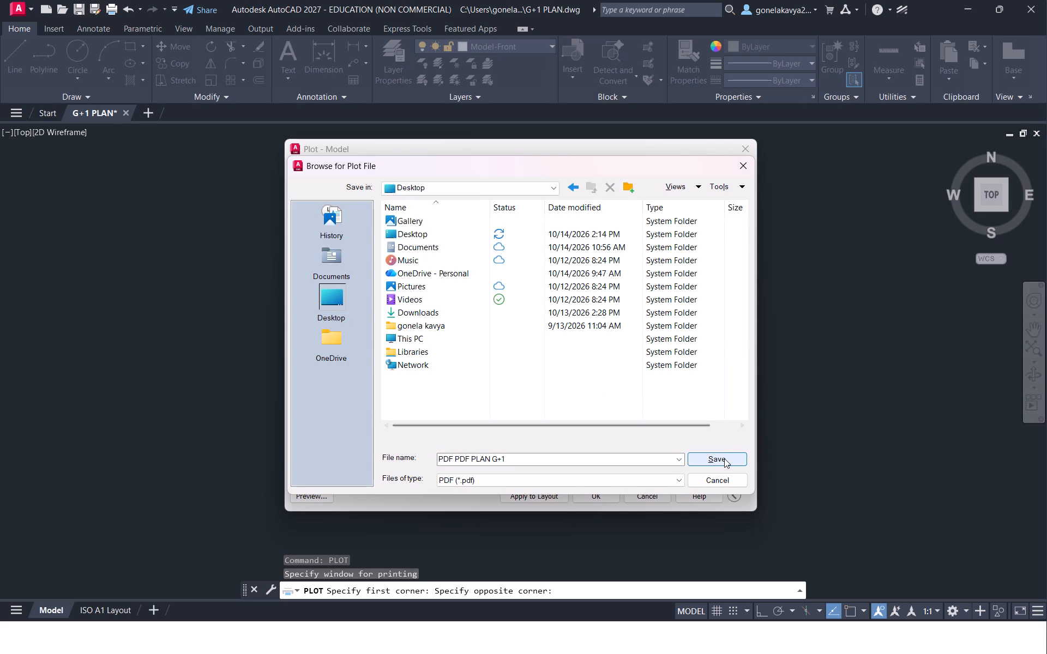
pyautogui.click(721, 461)
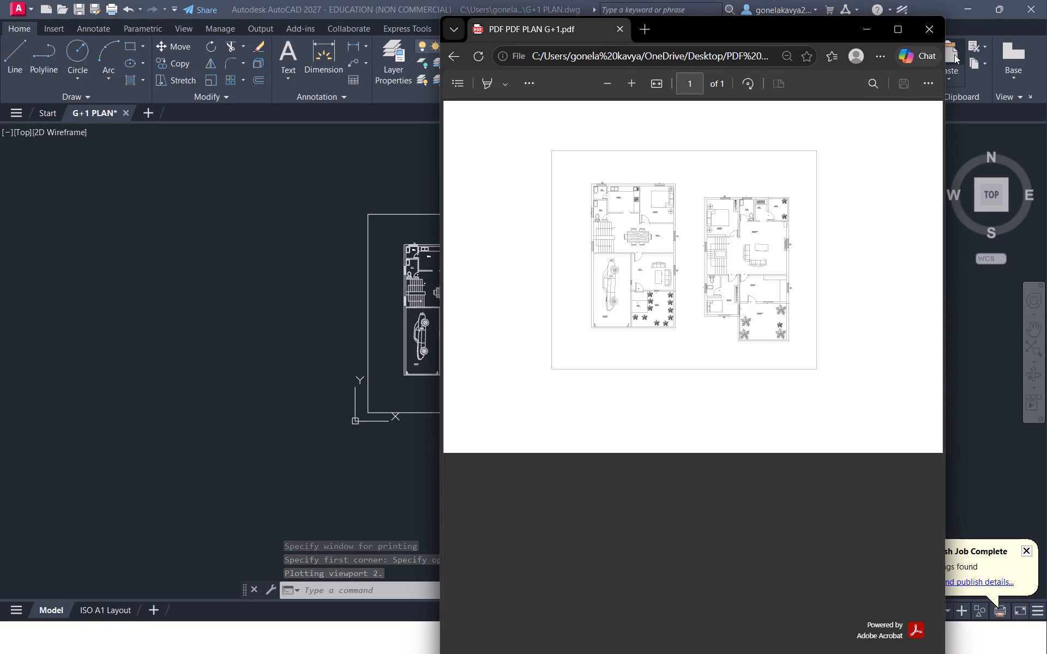
pyautogui.click(930, 37)
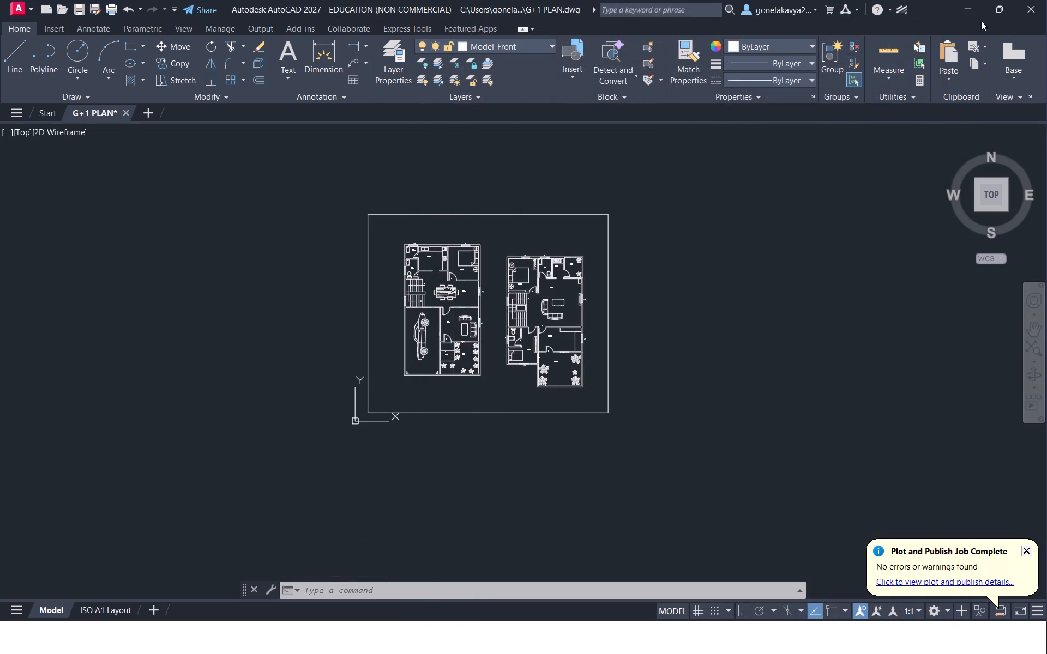
# Quit AutoCAD, saving the changes to the G+1 PLAN drawing.
pyautogui.click(1033, 0)
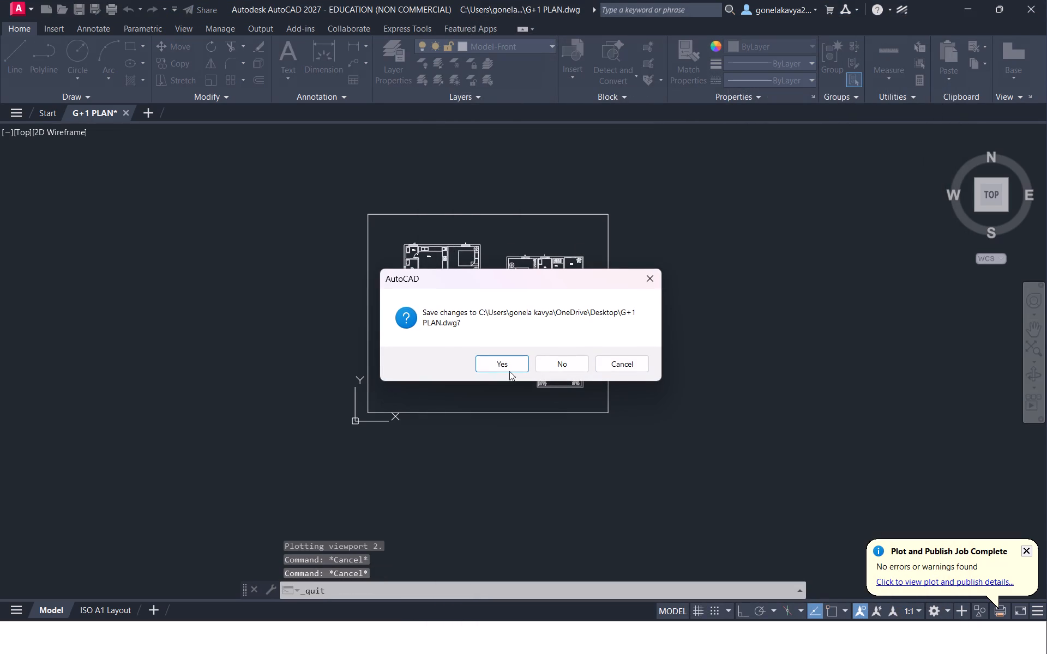
pyautogui.click(507, 370)
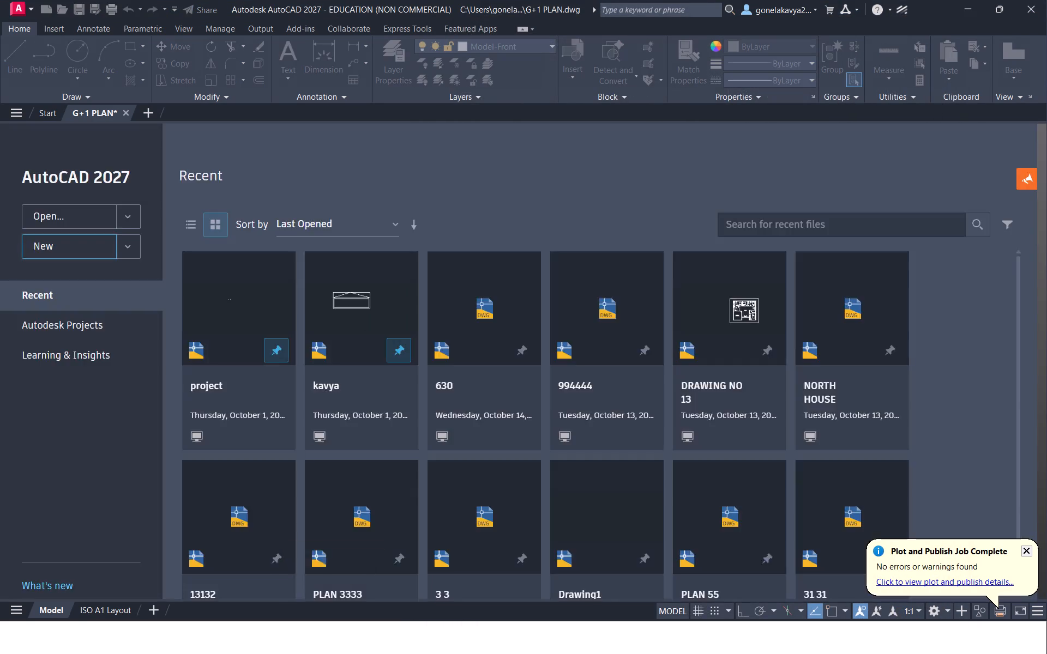